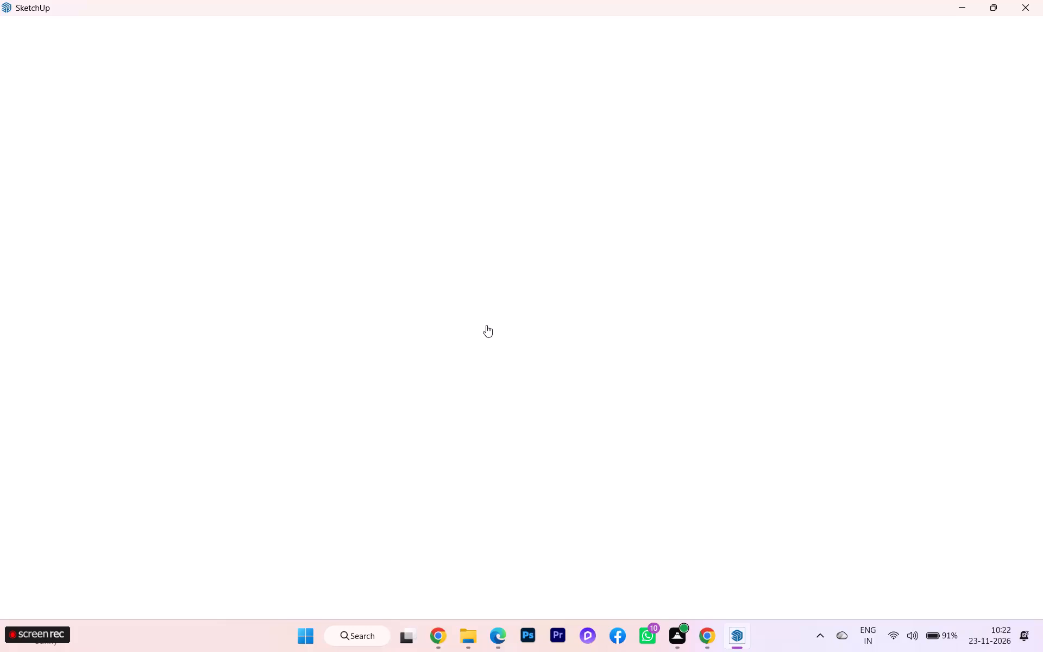
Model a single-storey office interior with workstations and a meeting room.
Launch AutoCAD 2024 and start a new blank drawing.
left_click(366, 637)
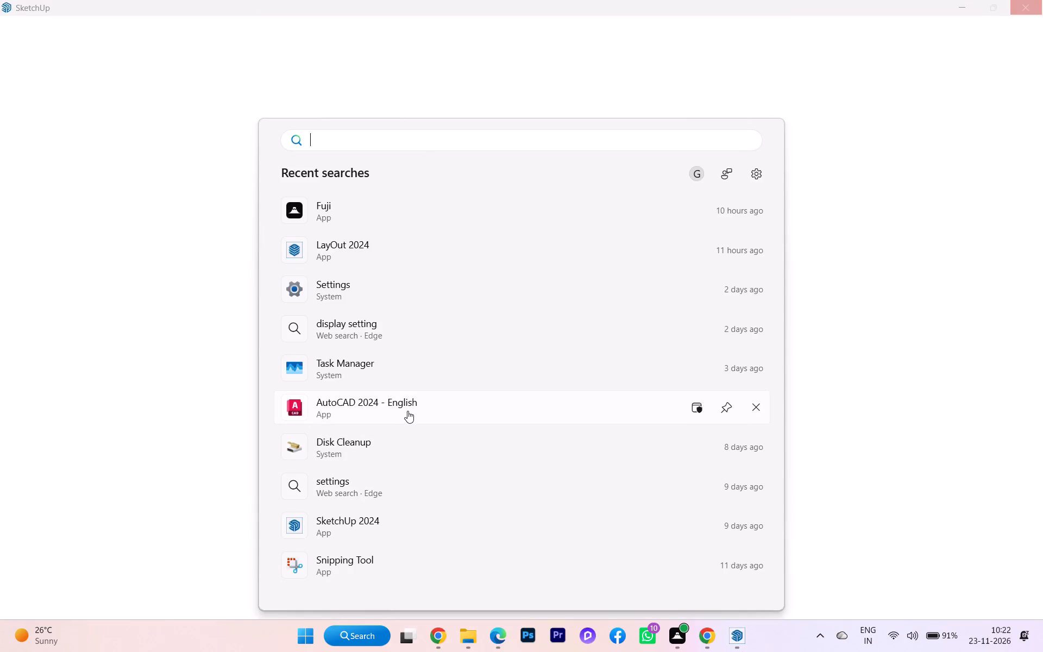
left_click(407, 411)
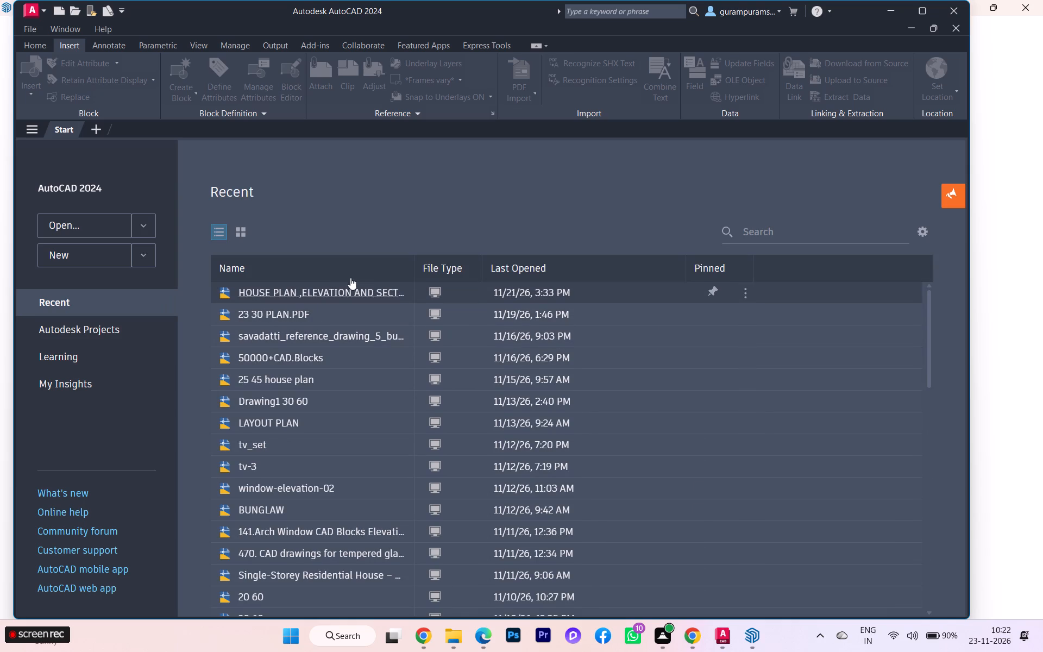
left_click(77, 252)
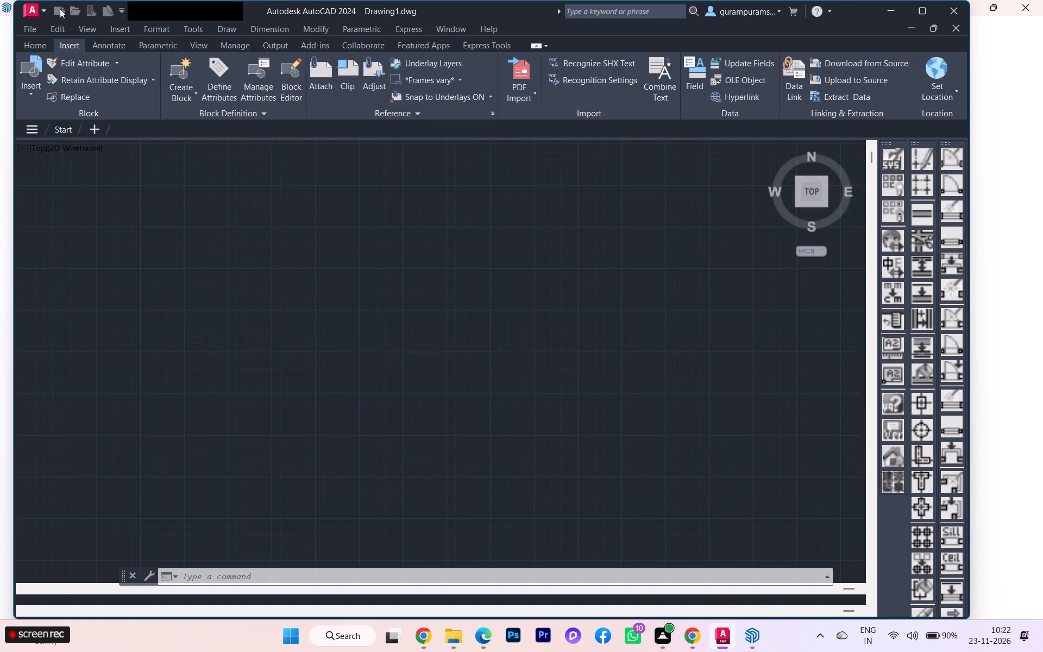
Open the existing drawing "40' offfice building.dwg" from the AUTOCAD INTERN PROJECTS folder.
left_click(29, 30)
left_click(29, 28)
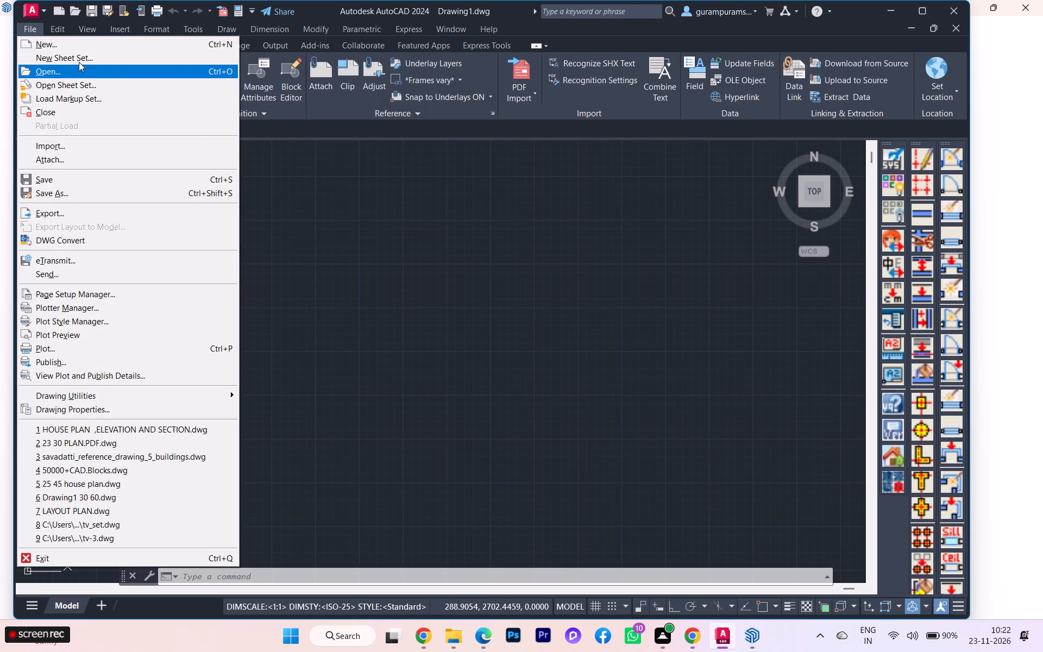
left_click(28, 2)
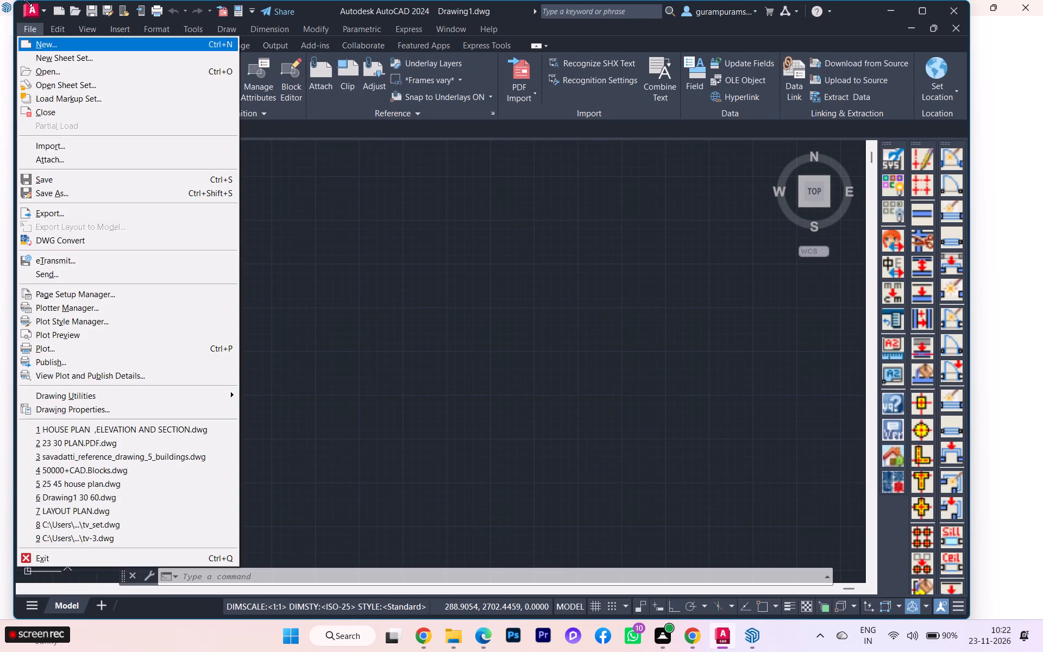
left_click(32, 7)
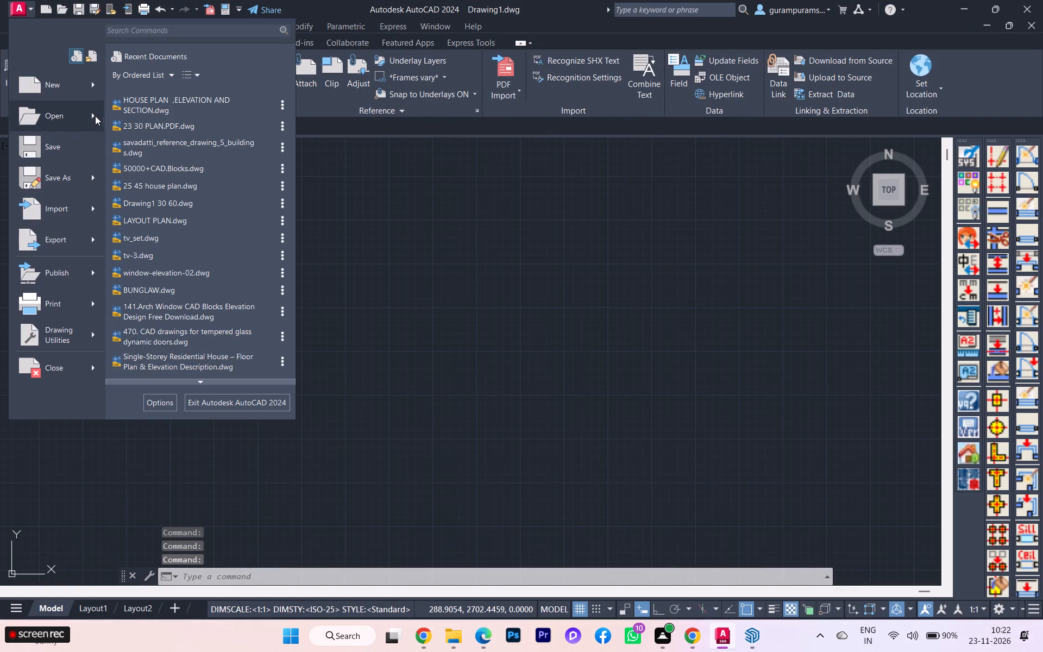
left_click(91, 117)
left_click(127, 91)
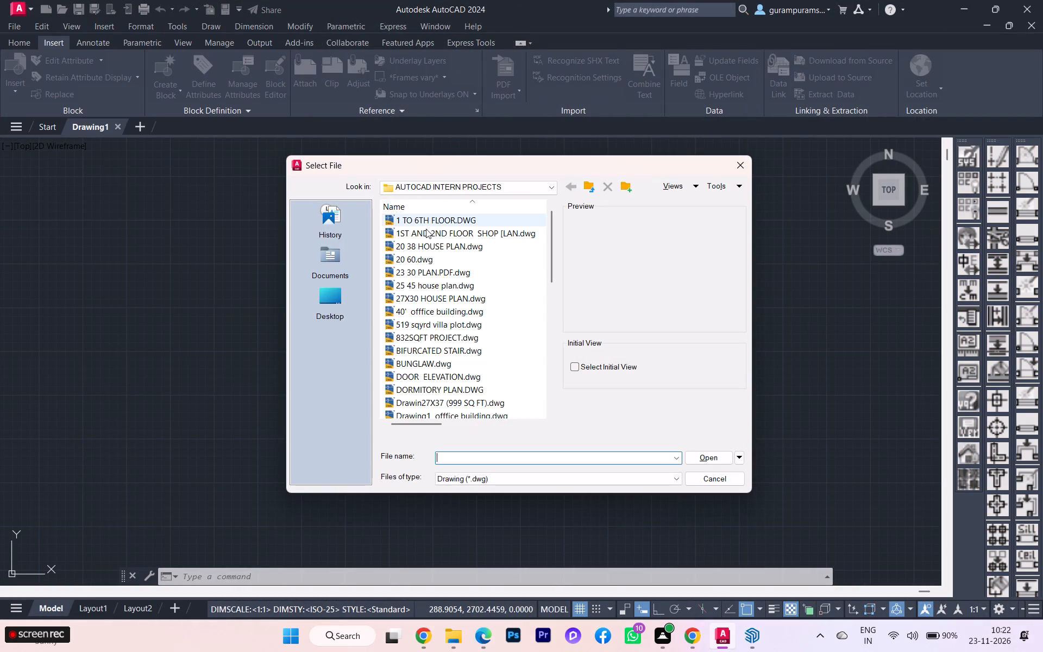
left_click(412, 310)
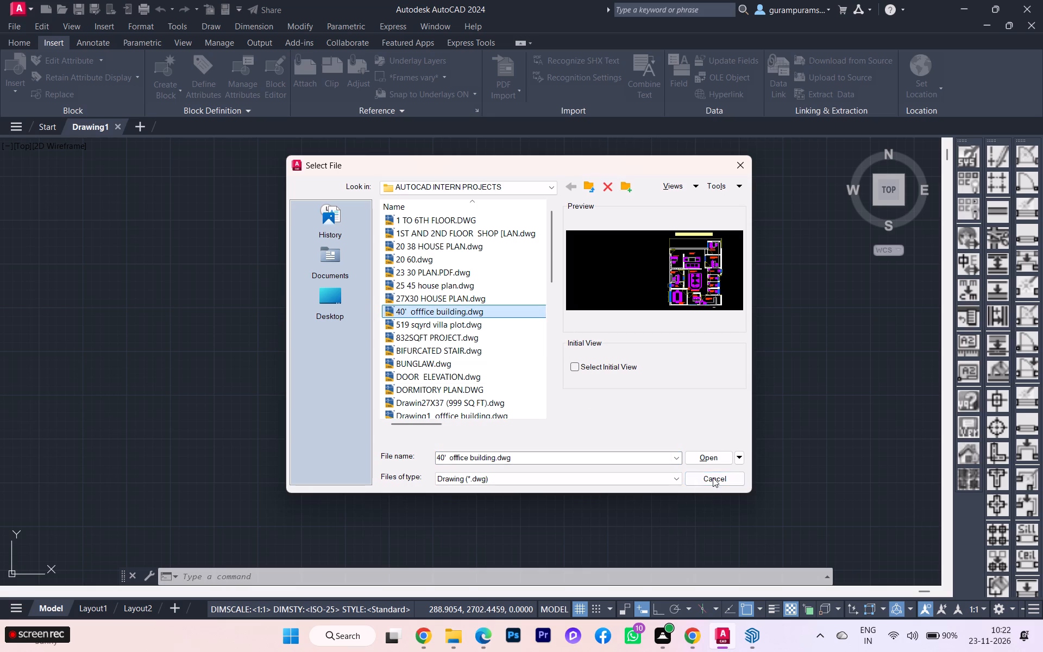
left_click(720, 458)
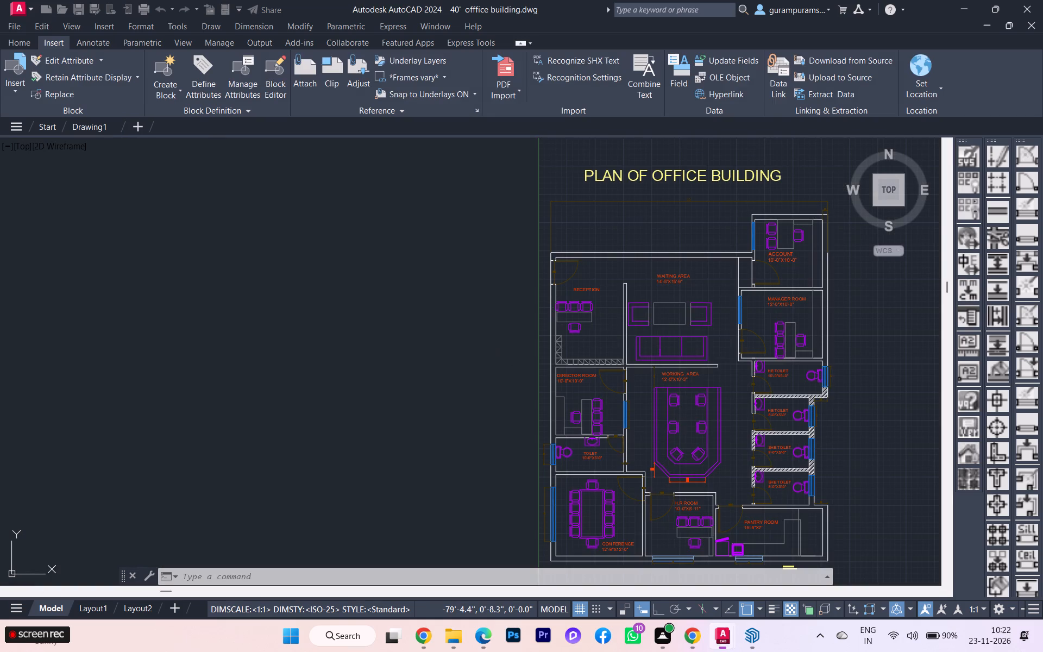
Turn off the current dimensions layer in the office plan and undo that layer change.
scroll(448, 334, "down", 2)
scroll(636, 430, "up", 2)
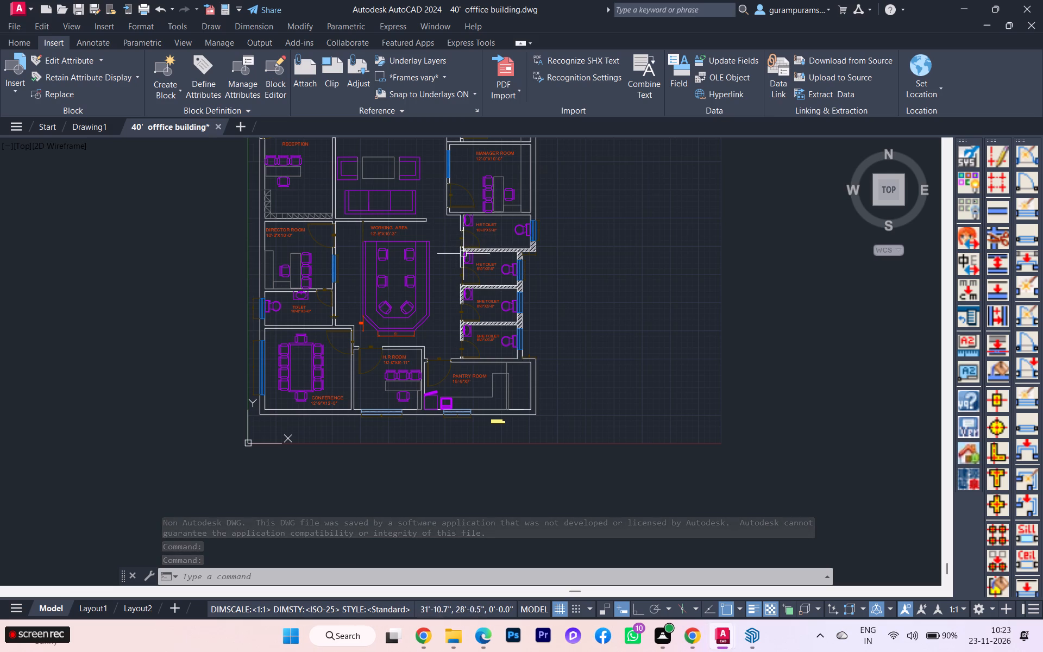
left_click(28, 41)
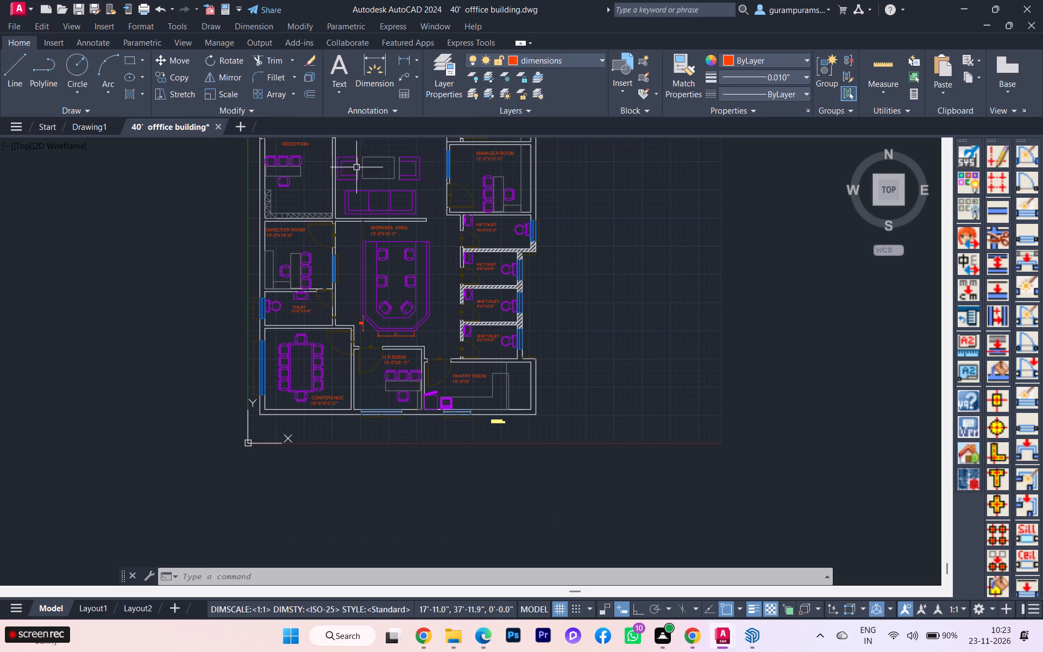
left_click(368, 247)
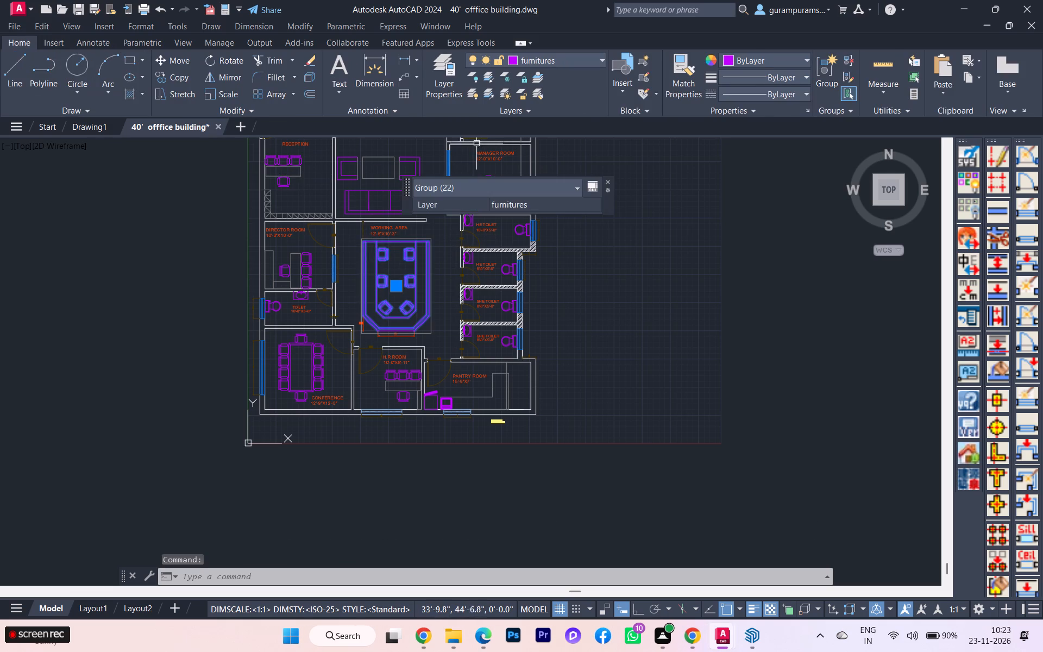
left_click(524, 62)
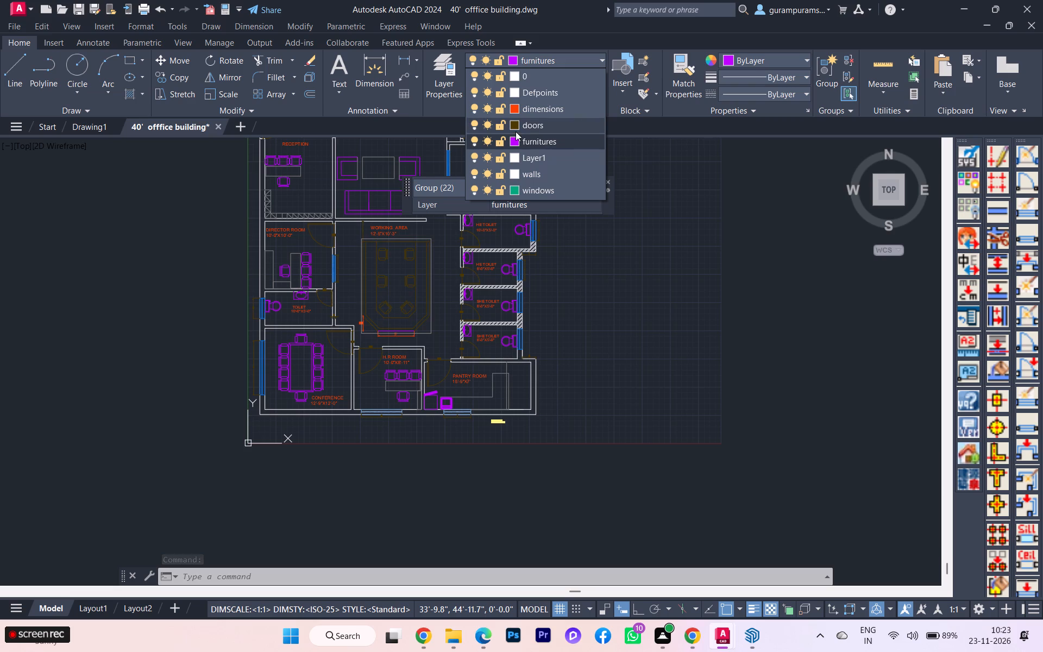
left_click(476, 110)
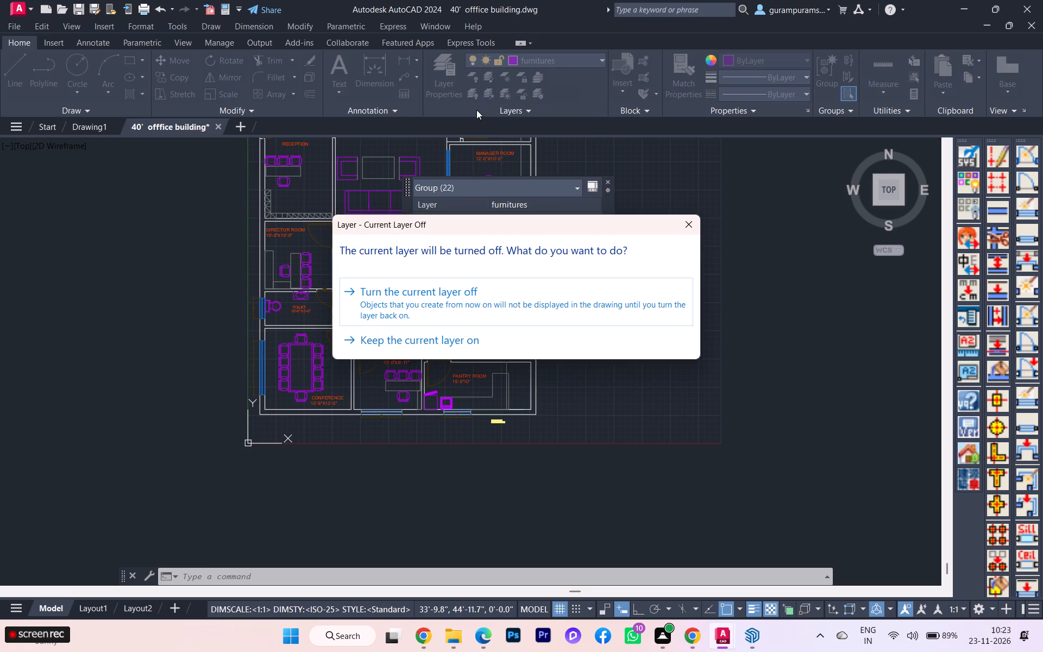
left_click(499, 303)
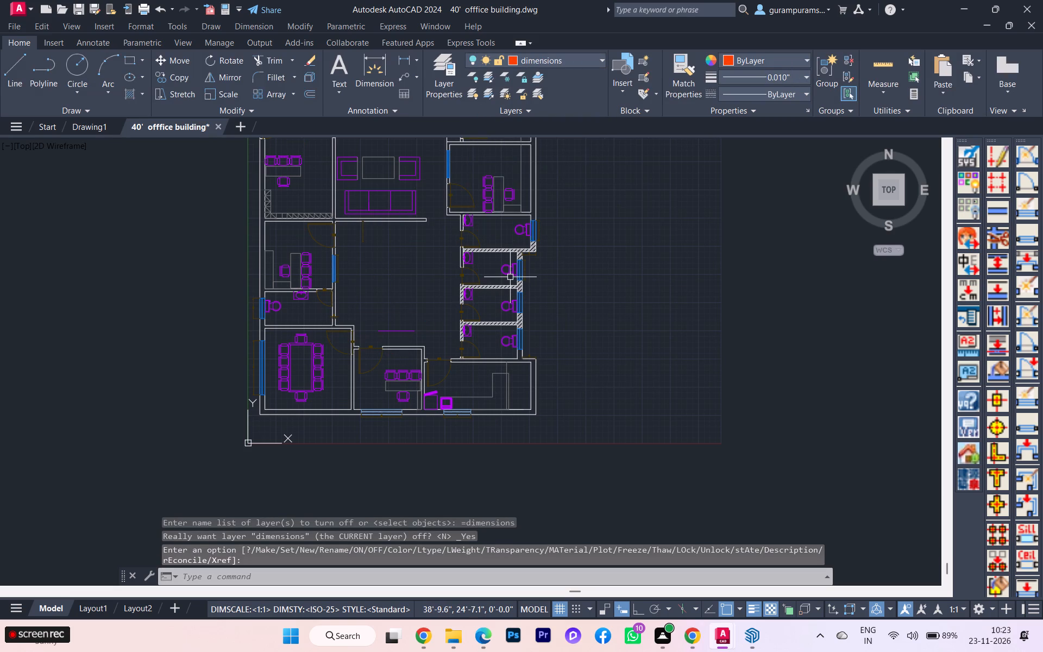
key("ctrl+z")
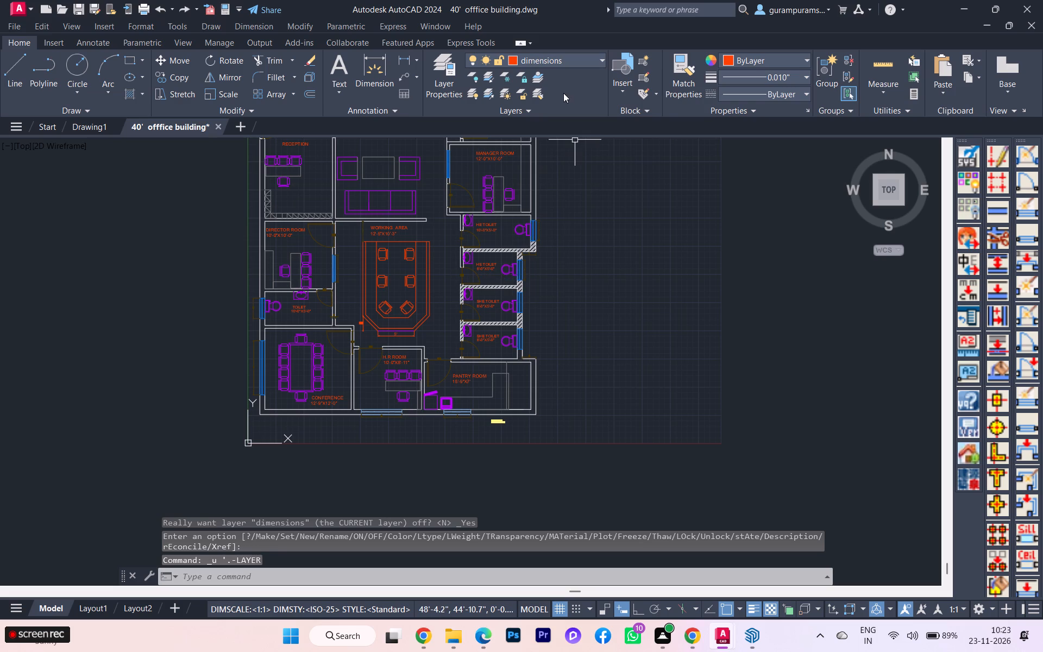
Assign the grouped table and chairs in the working area to the furnitures layer and clear the selection.
left_click(416, 243)
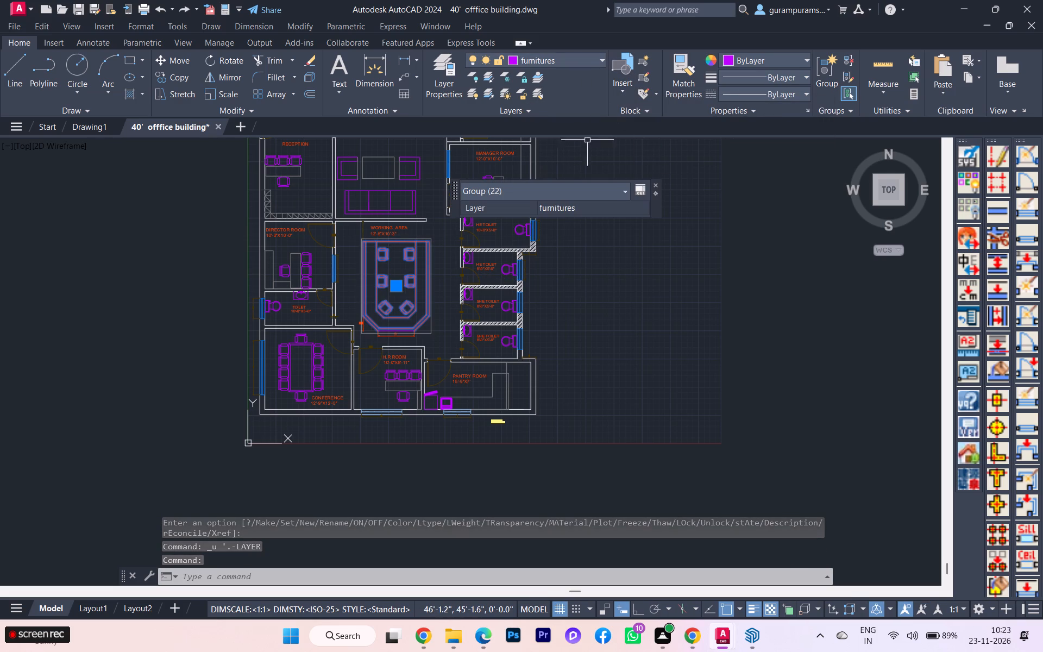
left_click(705, 237)
left_click(687, 352)
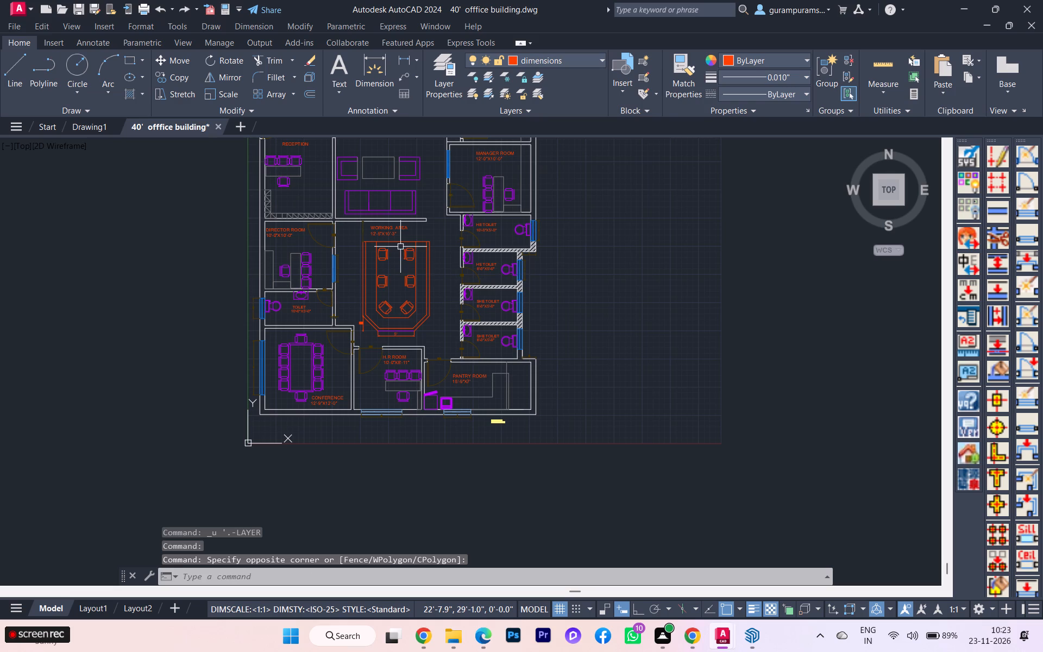
left_click(400, 247)
left_click(406, 266)
left_click(426, 261)
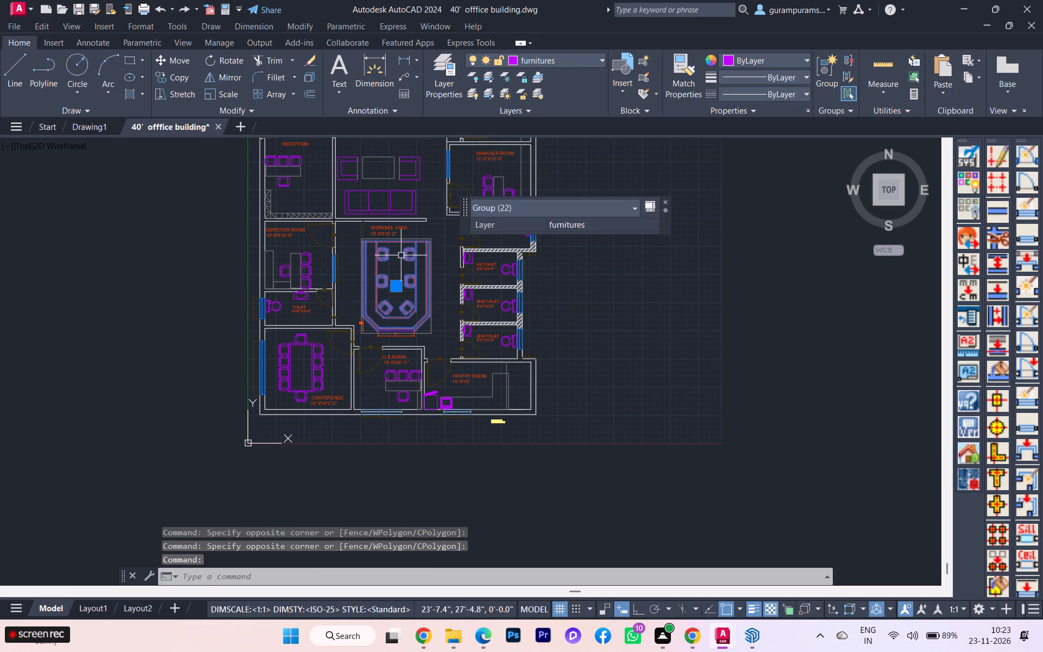
left_click(557, 64)
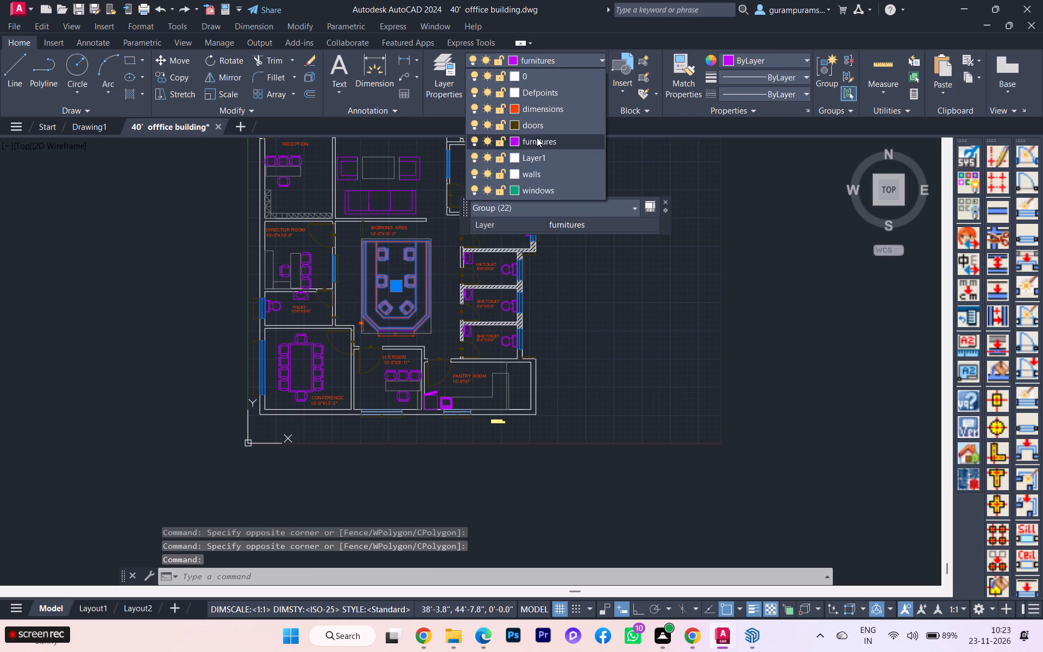
left_click(537, 138)
left_click(689, 217)
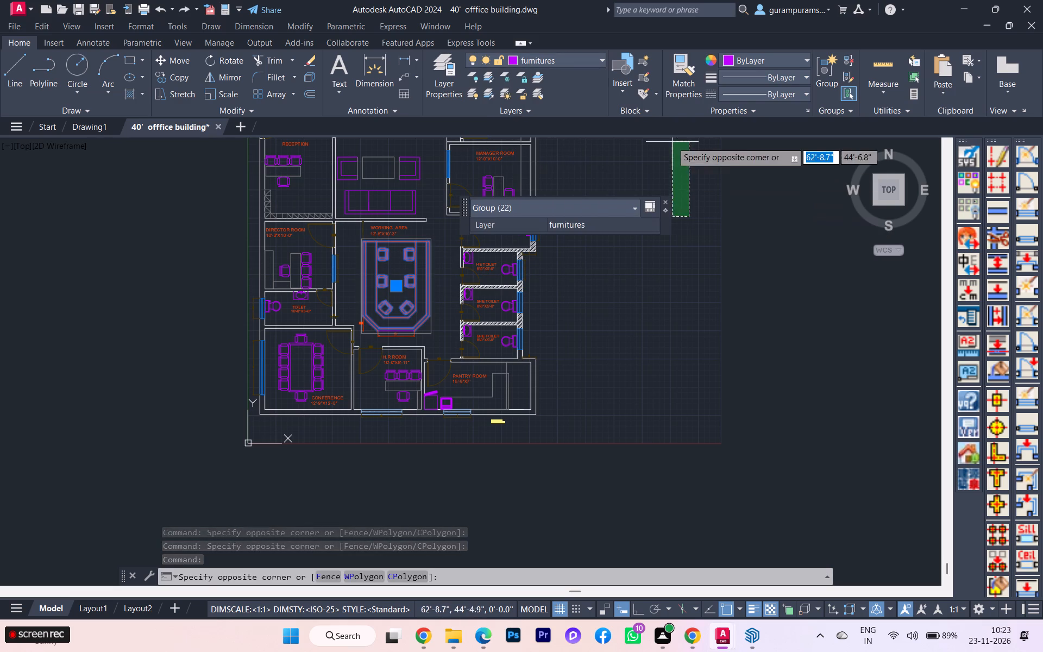
left_click(672, 142)
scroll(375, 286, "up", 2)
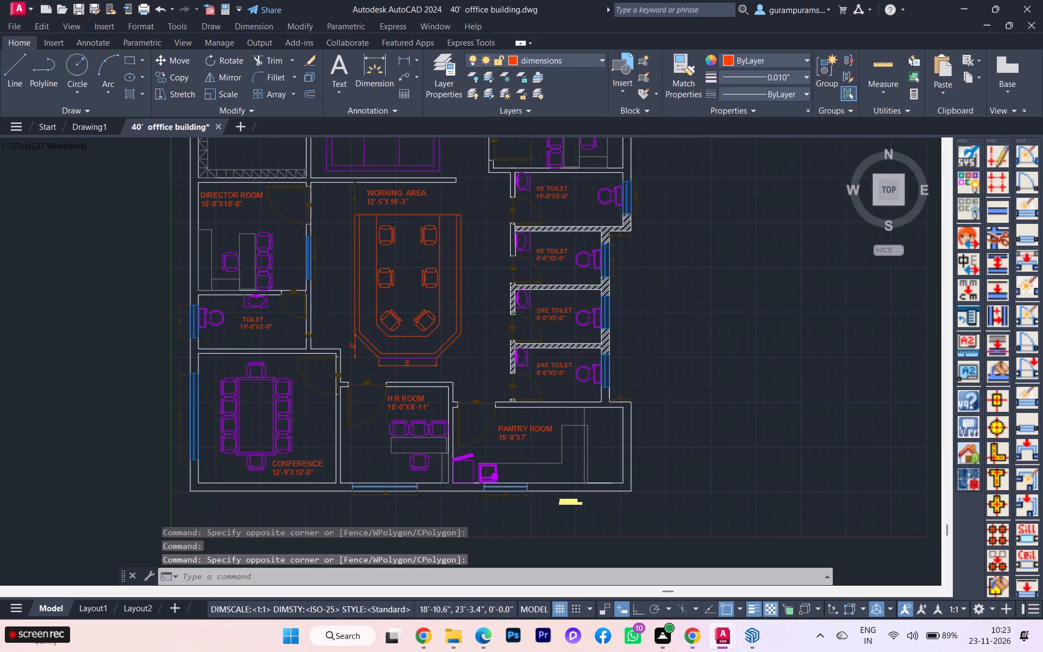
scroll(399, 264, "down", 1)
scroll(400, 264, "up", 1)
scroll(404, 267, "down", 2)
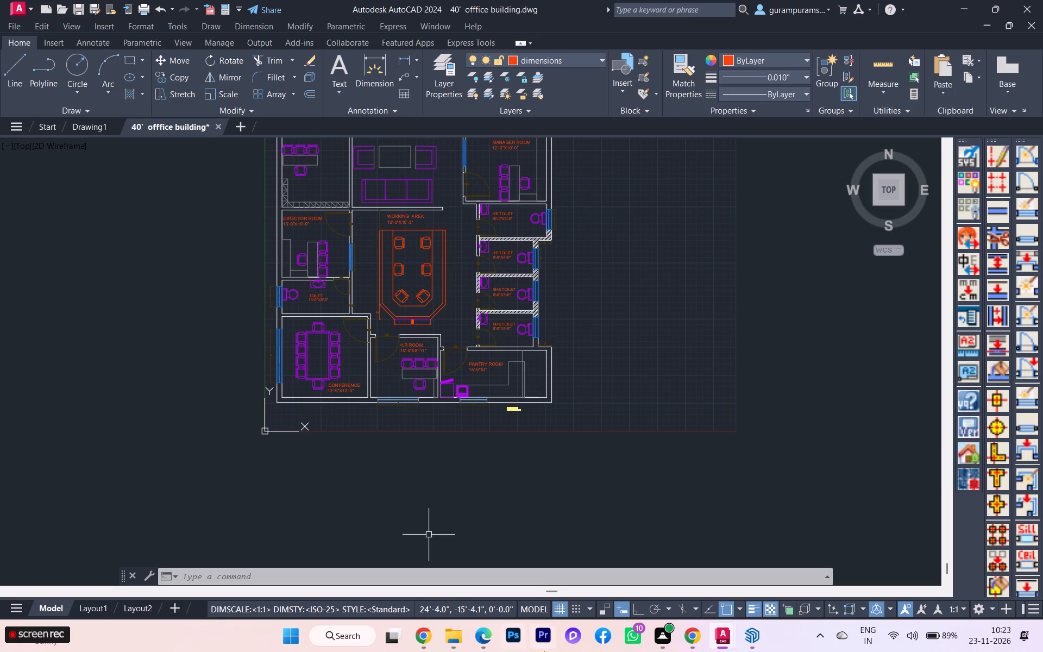
Switch to the ChatGPT conversation in Chrome and review the office floor plan description, including room dimensions and the reference plan image.
left_click(426, 629)
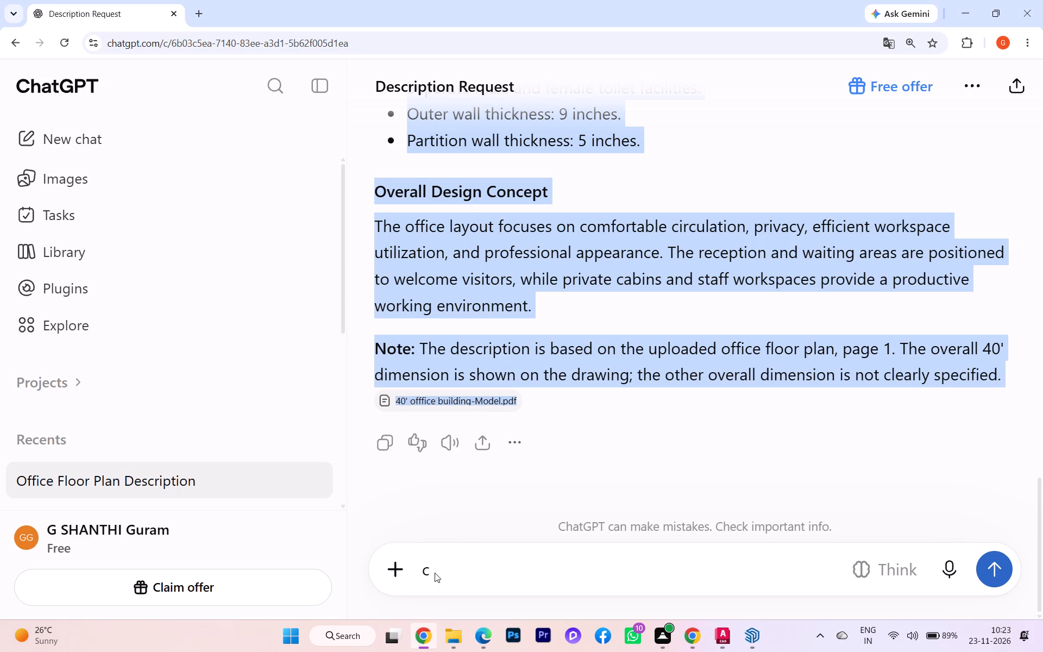
scroll(488, 420, "down", 2)
scroll(533, 284, "up", 5)
scroll(537, 263, "down", 1)
scroll(537, 263, "up", 2)
scroll(541, 260, "down", 1)
scroll(541, 260, "up", 1)
scroll(541, 260, "down", 5)
scroll(542, 259, "up", 3)
scroll(546, 255, "down", 2)
scroll(546, 255, "up", 12)
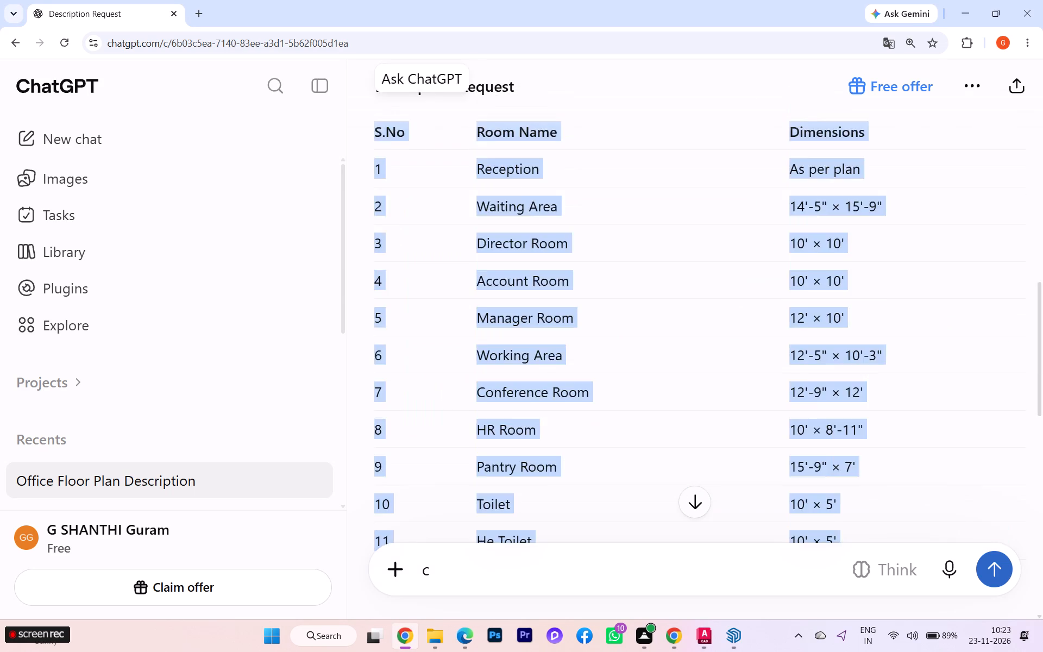
scroll(524, 198, "up", 3)
scroll(516, 187, "down", 1)
scroll(516, 187, "up", 9)
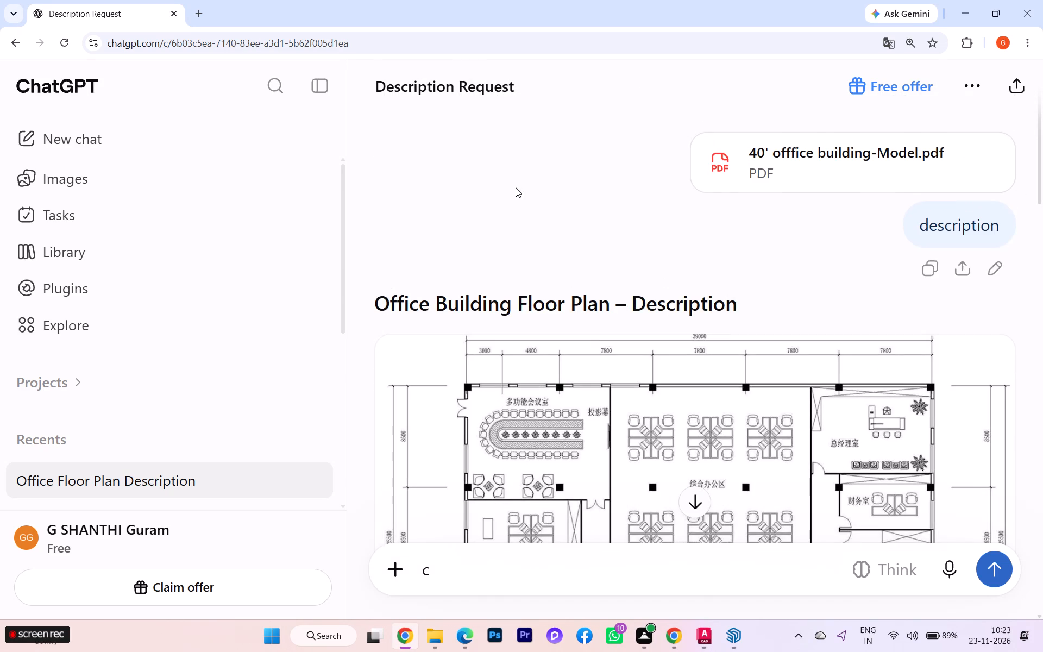
scroll(516, 187, "down", 4)
scroll(517, 191, "up", 1)
scroll(518, 196, "down", 1)
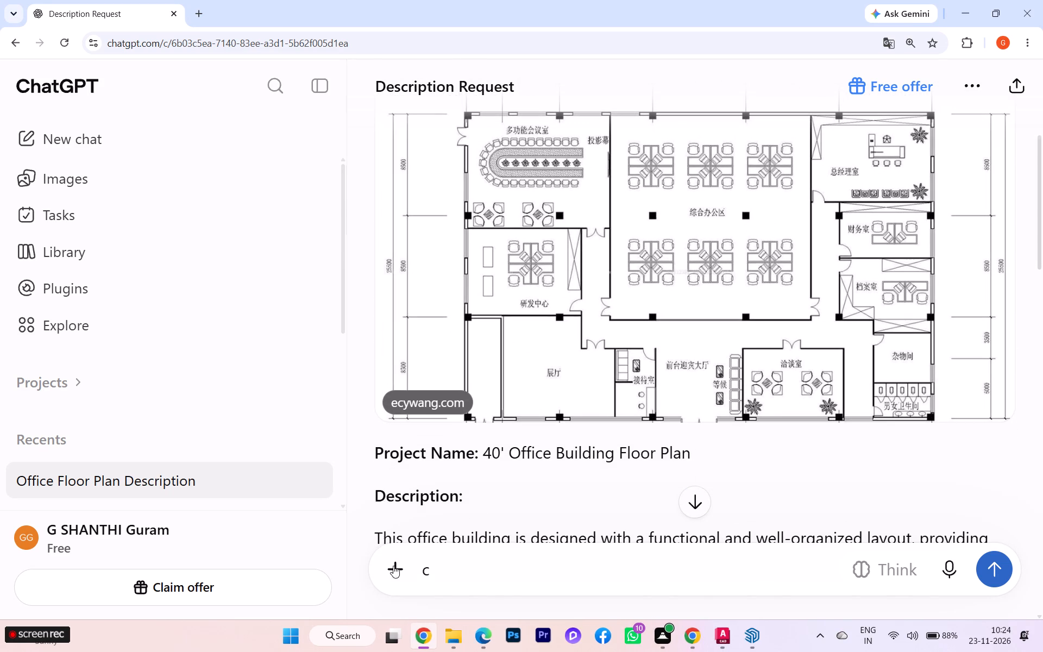
Replace the leftover draft text in the chat message with the request "3d view" and send it.
left_click(440, 575)
key("BackSpace")
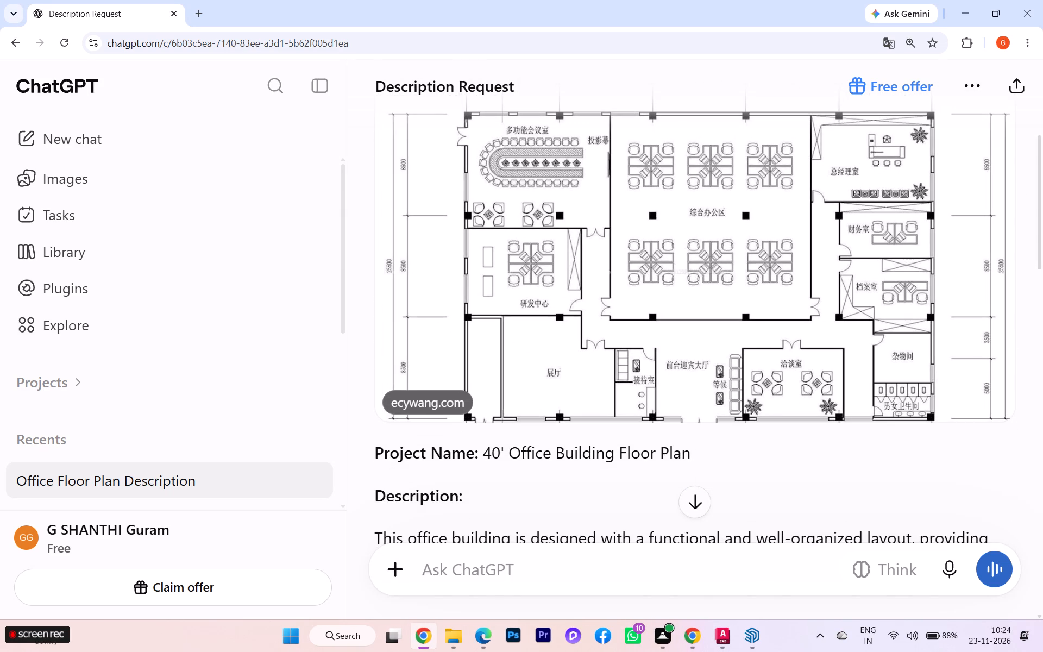
type("3d view")
key("Return")
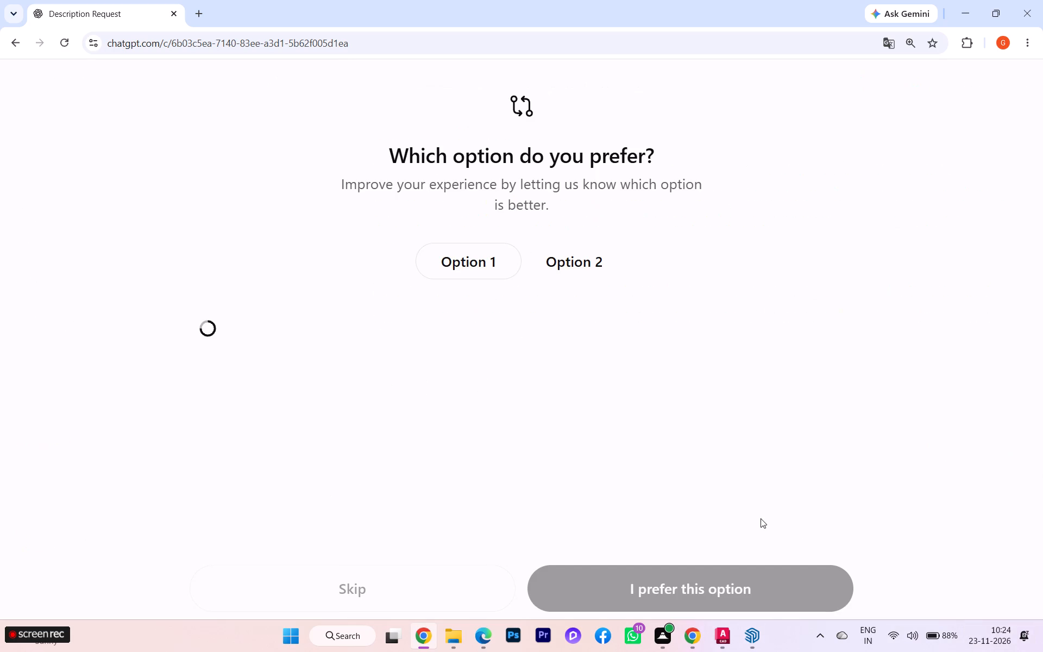
scroll(760, 520, "down", 1)
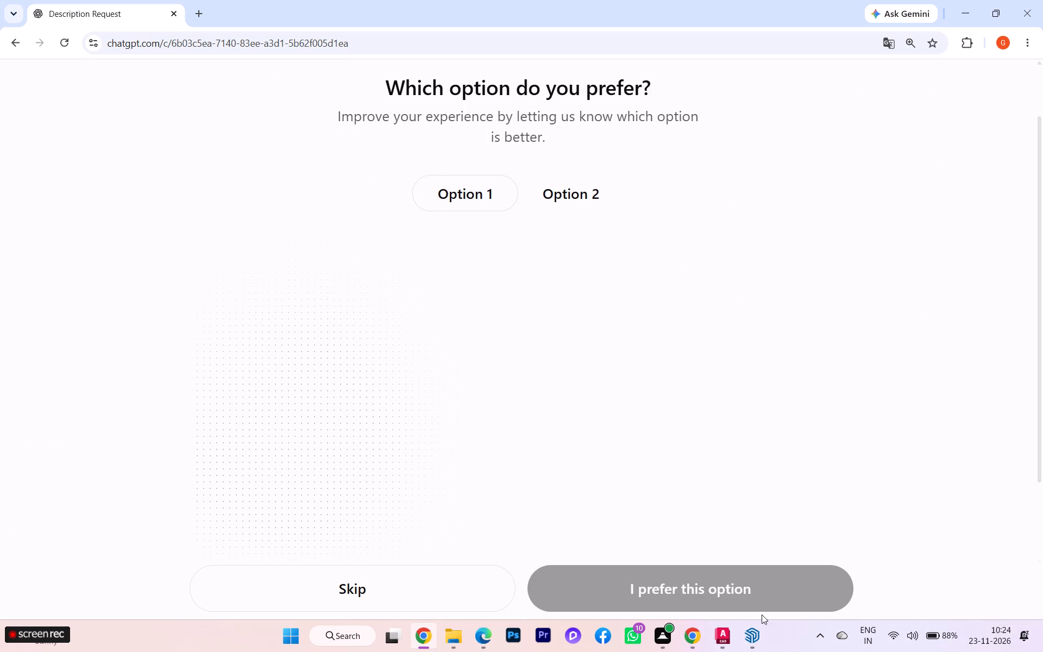
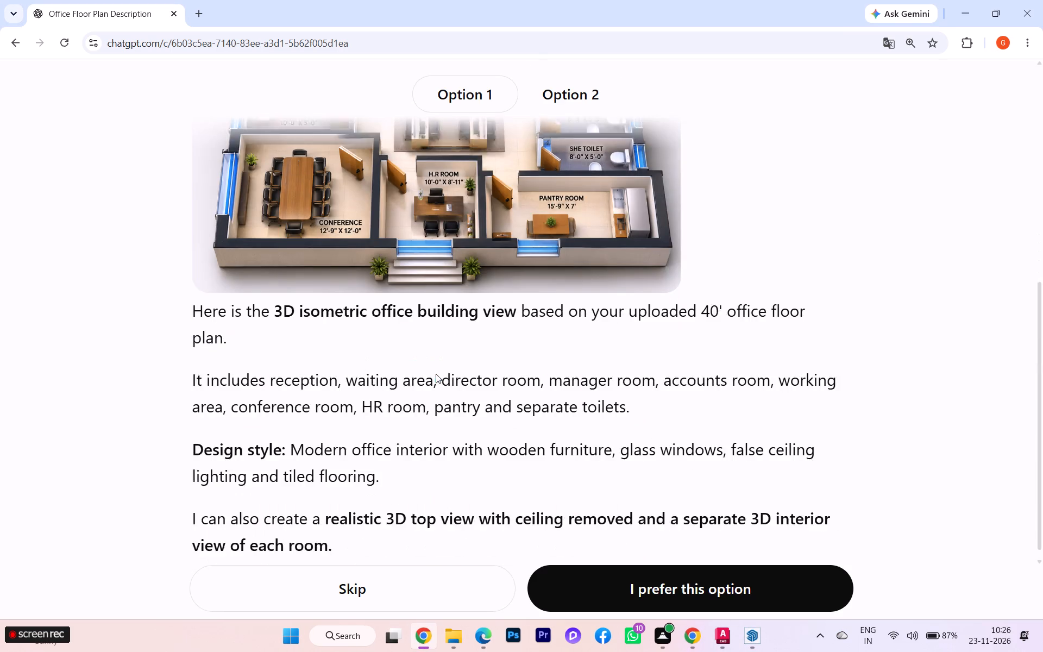
Examine the Option 1 3D isometric office view in the ChatGPT reply, including its room layout, furniture and labelled dimensions.
scroll(435, 373, "up", 3)
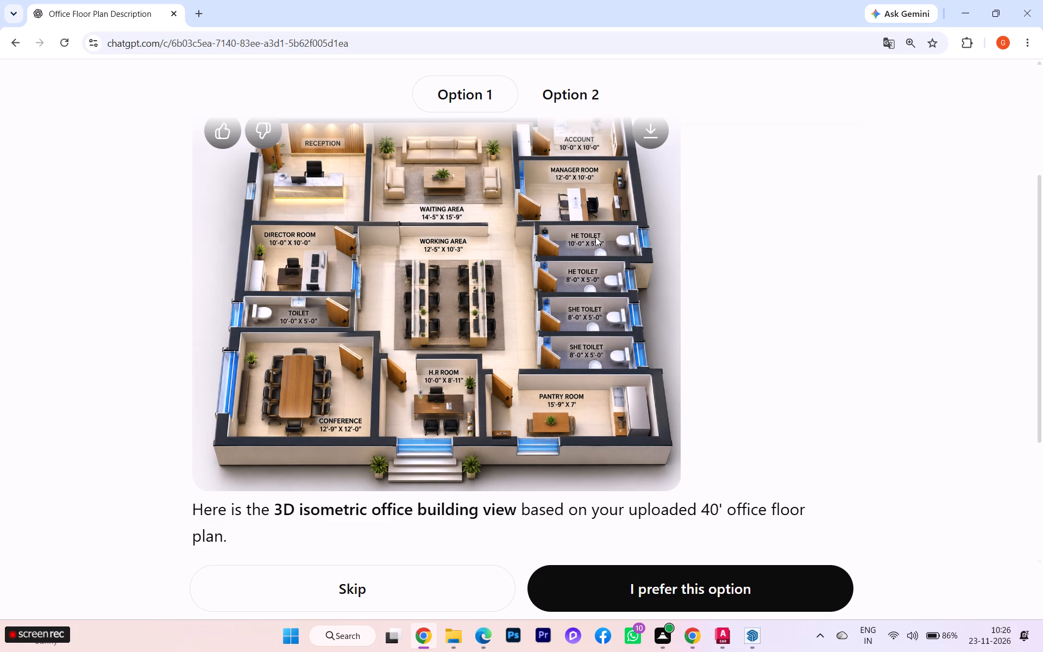
scroll(393, 221, "up", 2)
scroll(394, 220, "down", 1)
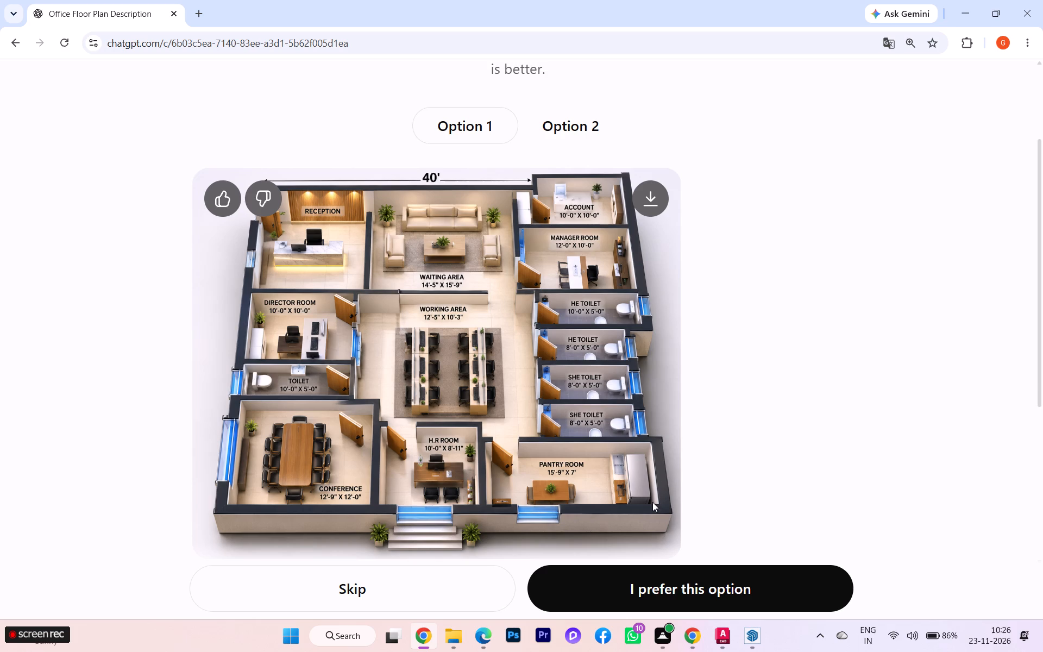
Switch to the SketchUp window.
left_click(744, 635)
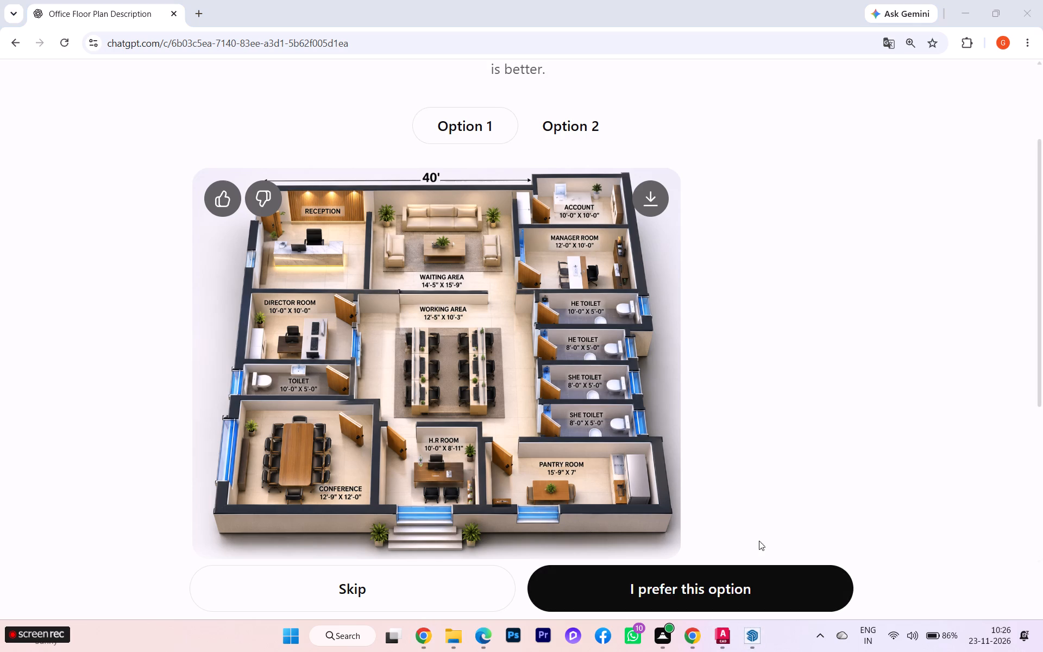
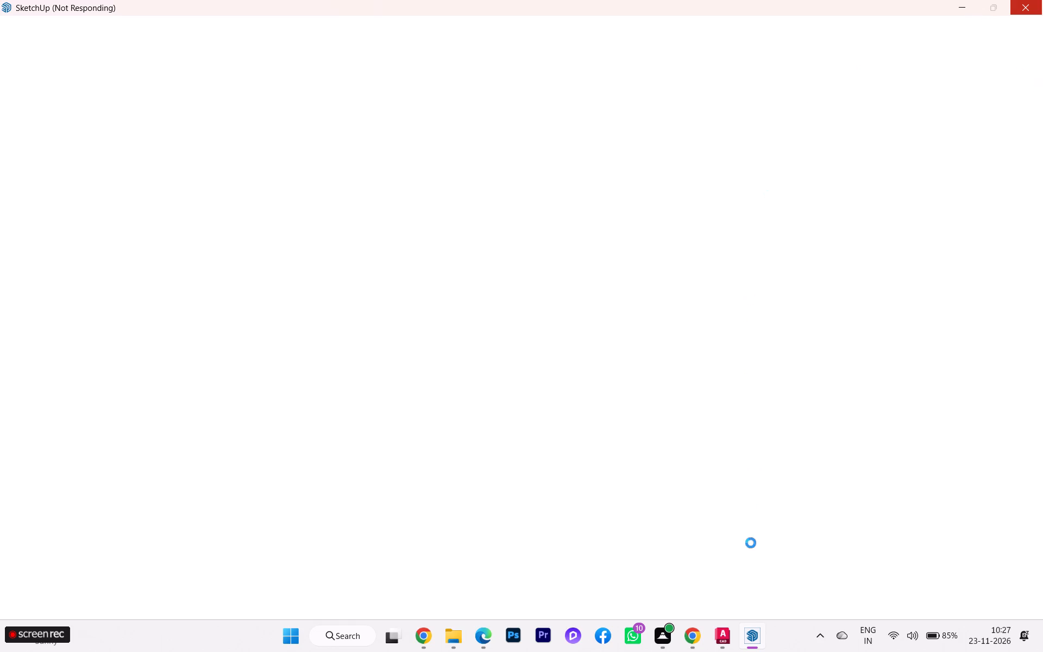
Close the unresponsive SketchUp application.
left_click(757, 638)
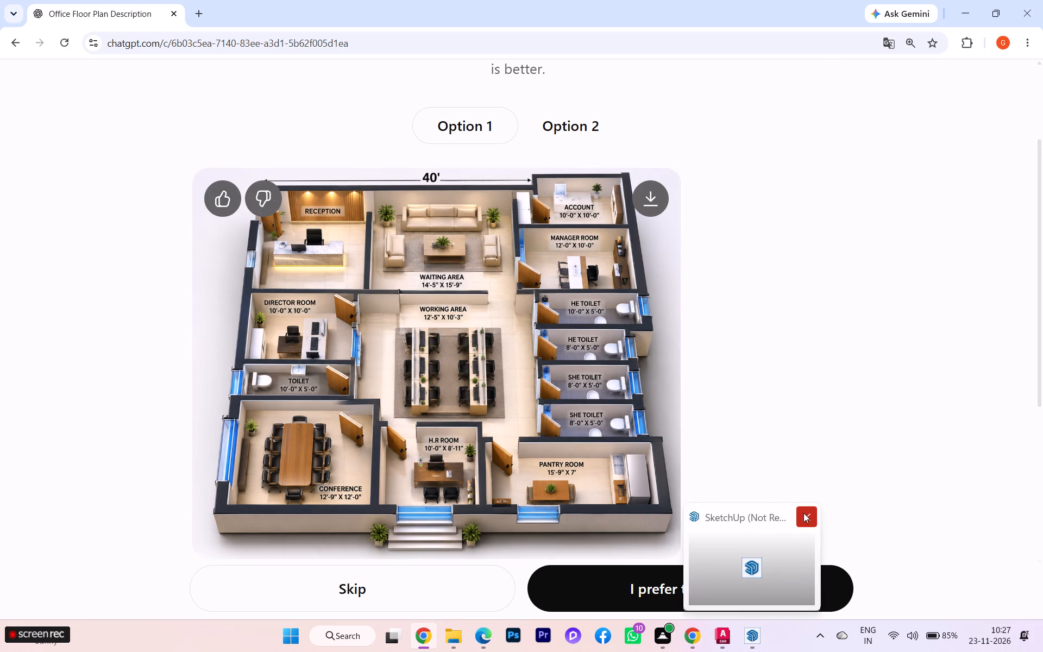
left_click(804, 515)
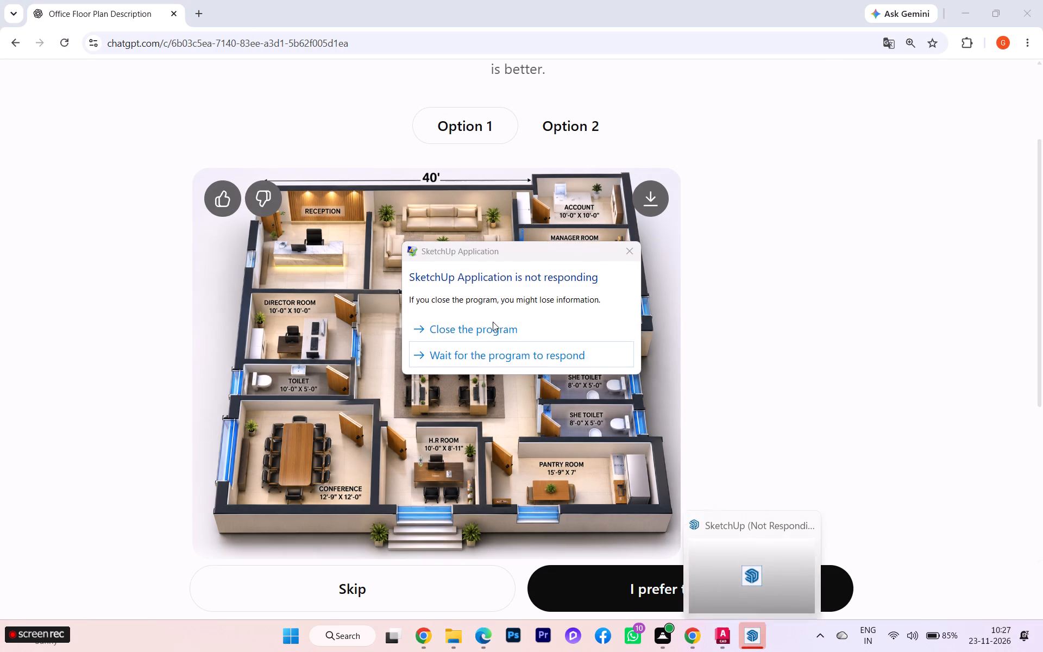
left_click(748, 635)
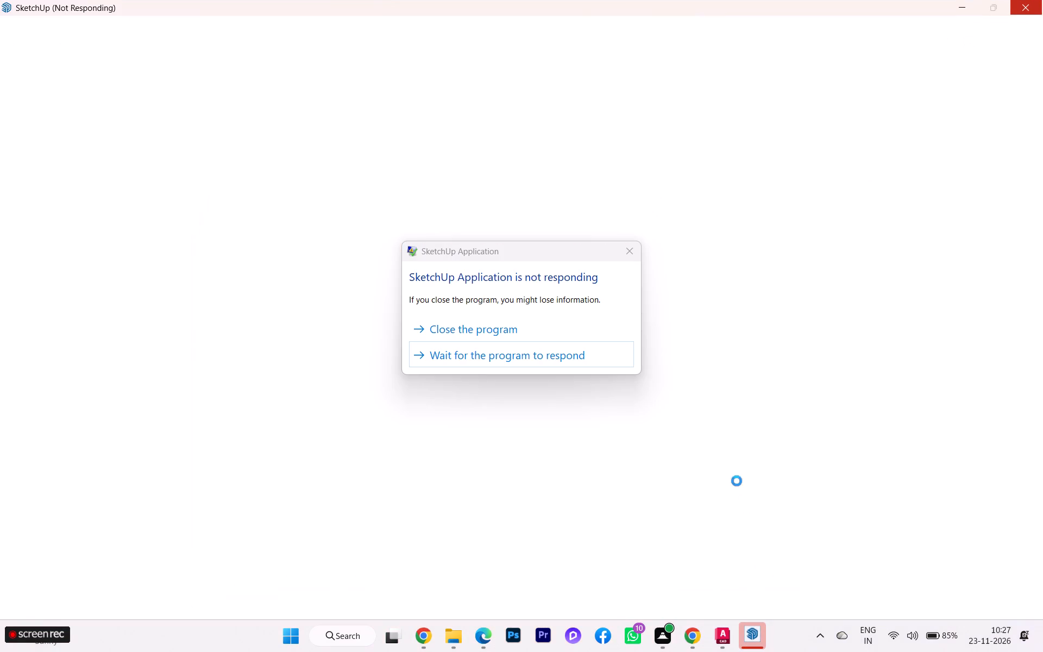
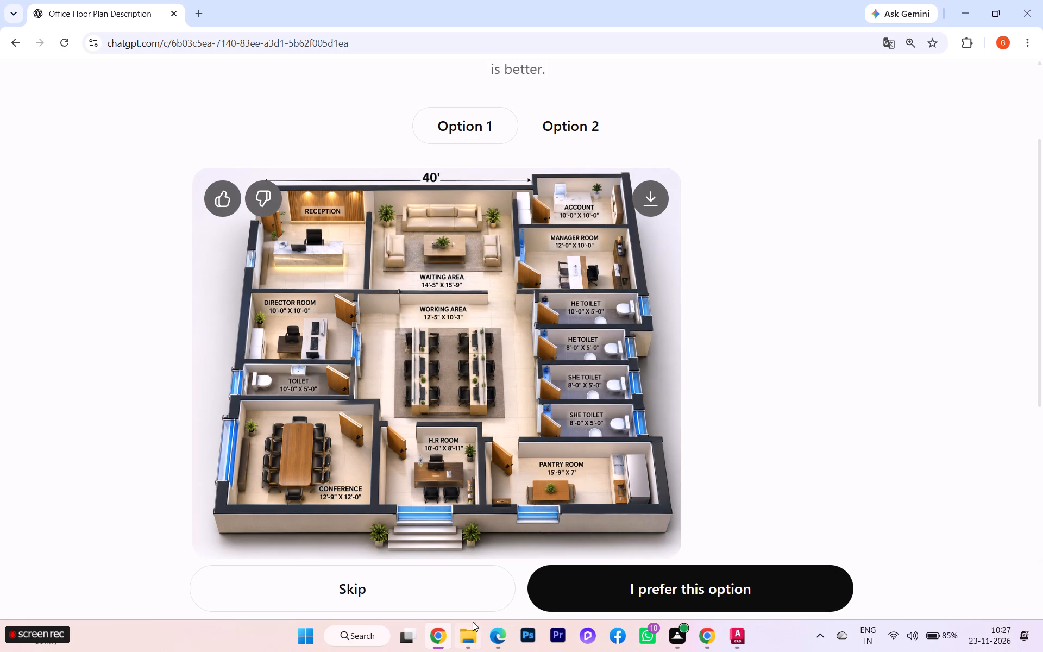
Launch SketchUp 2024 and create a new model from the Architectural template in inches.
left_click(361, 636)
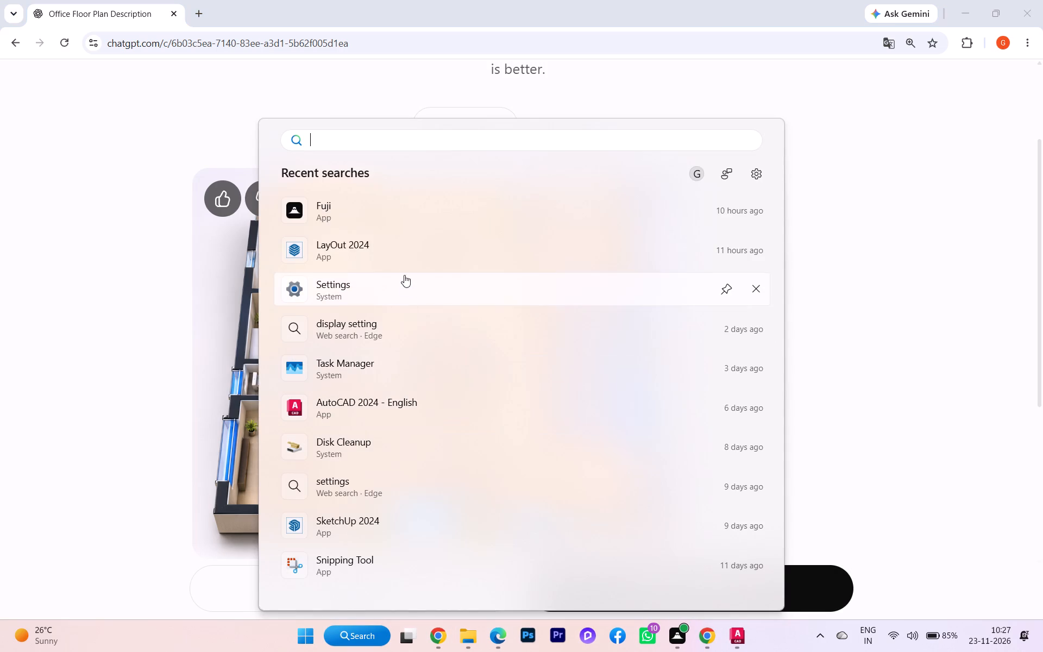
left_click(385, 521)
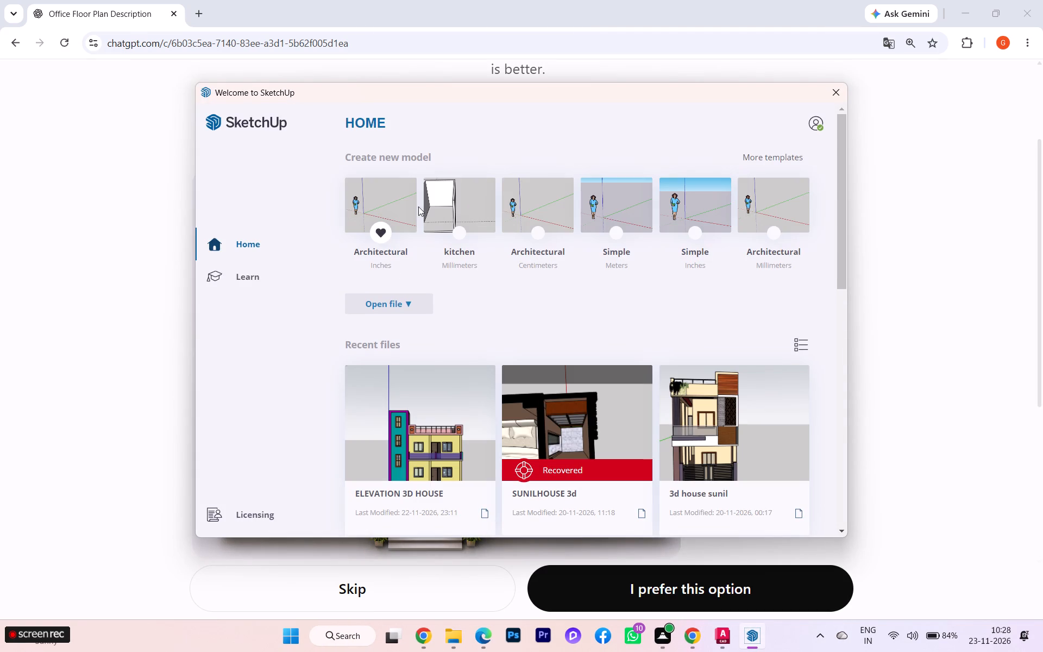
left_click(404, 221)
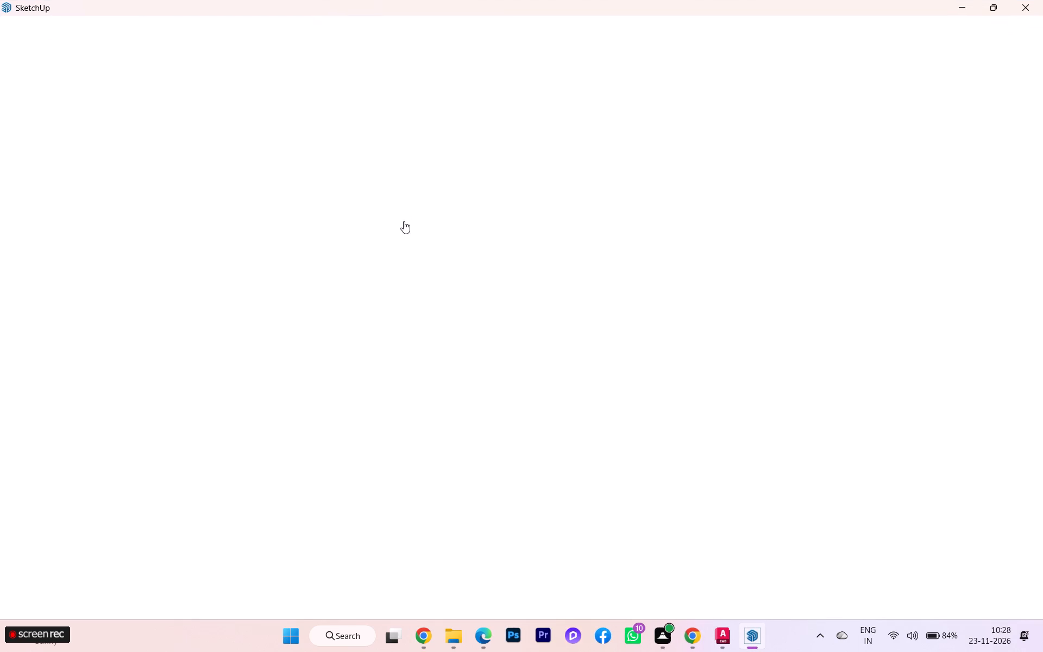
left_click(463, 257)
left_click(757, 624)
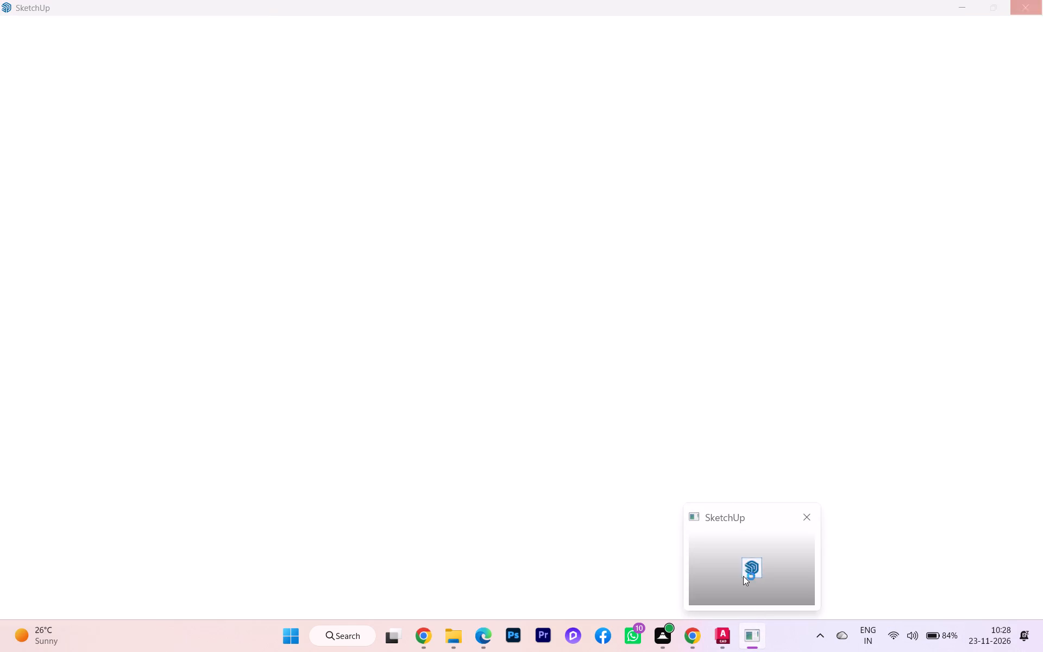
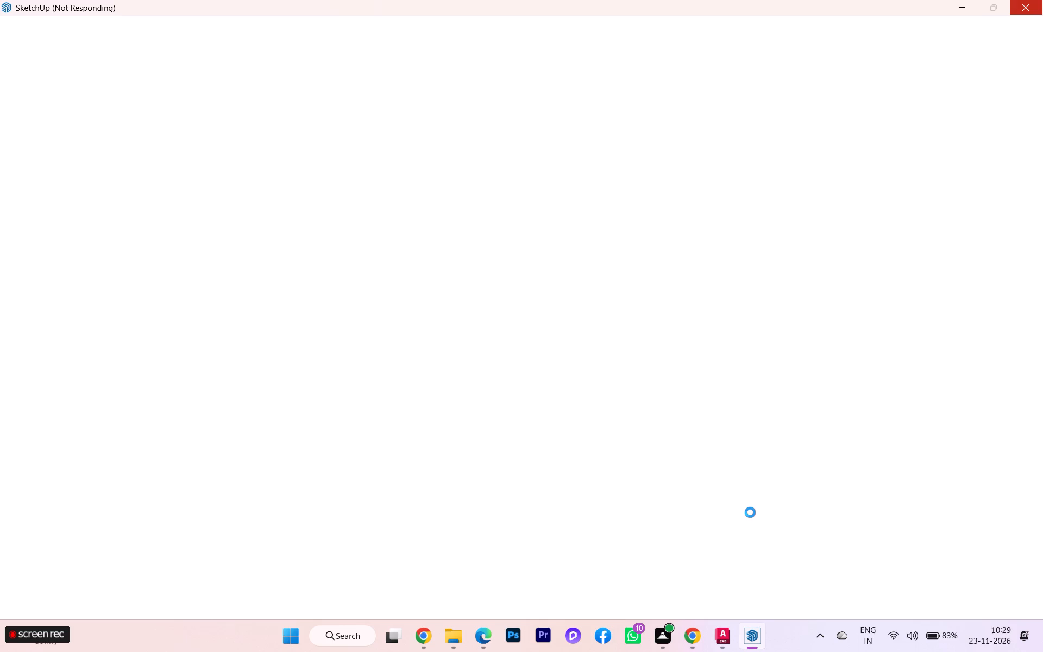
Return to SketchUp and dismiss the D5 Lite update, TT_Lib² Not Installed and CTS Wall Groove Pro licence windows.
left_click(757, 643)
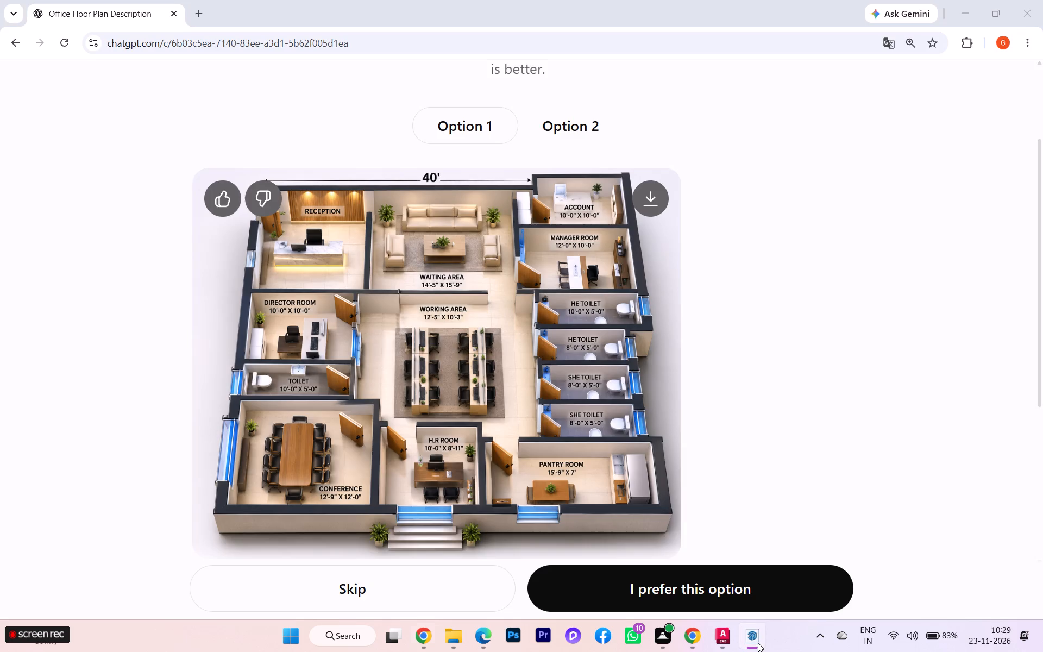
left_click(758, 635)
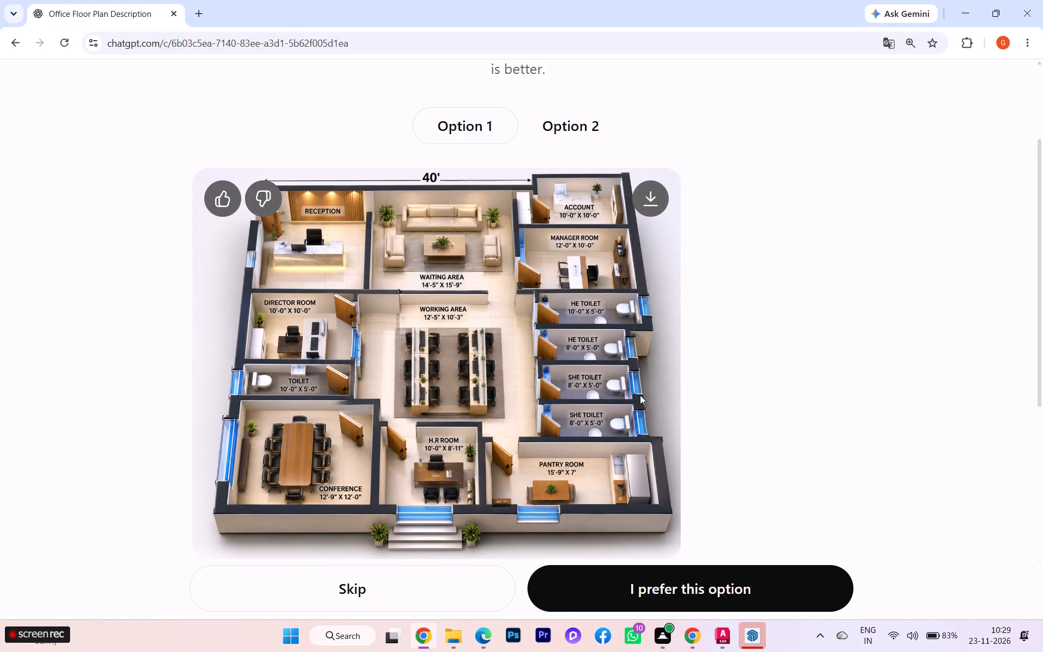
left_click(645, 389)
left_click(769, 559)
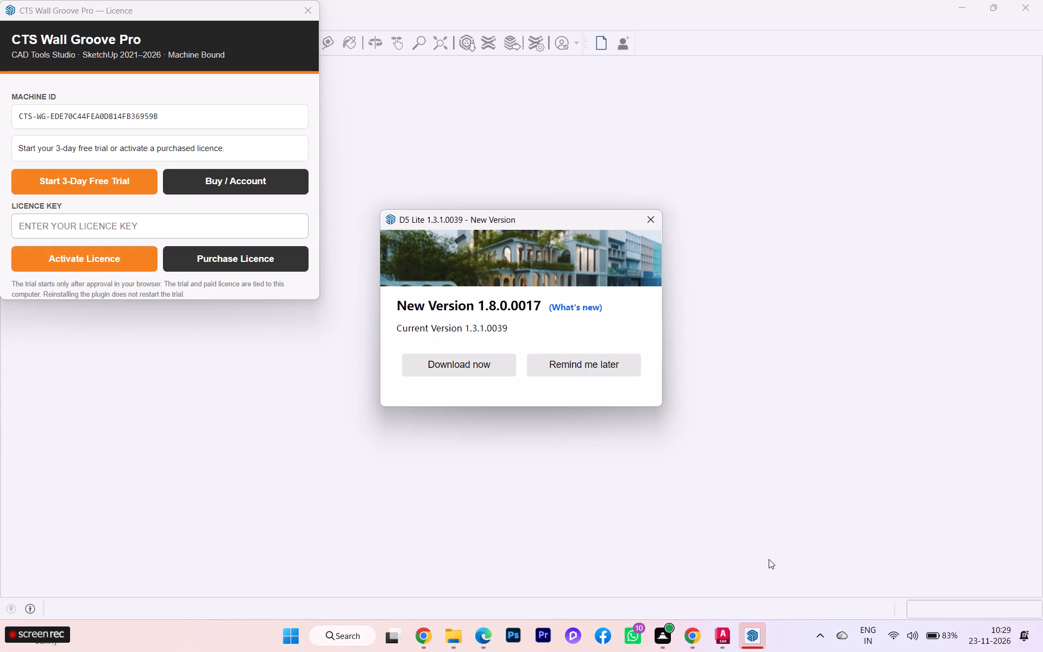
left_click(656, 218)
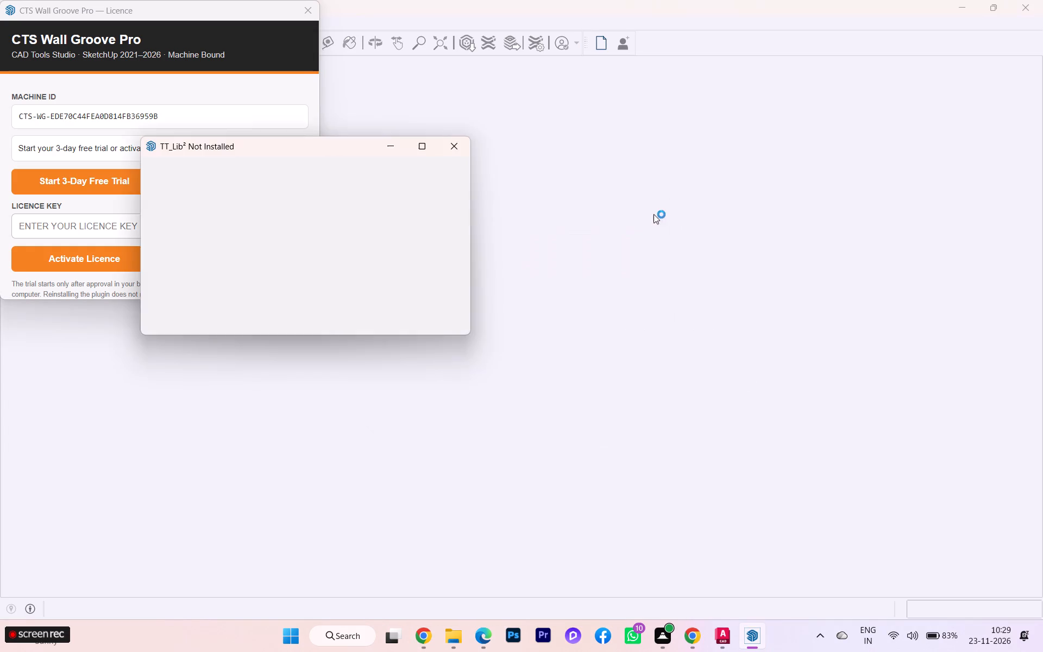
left_click(449, 145)
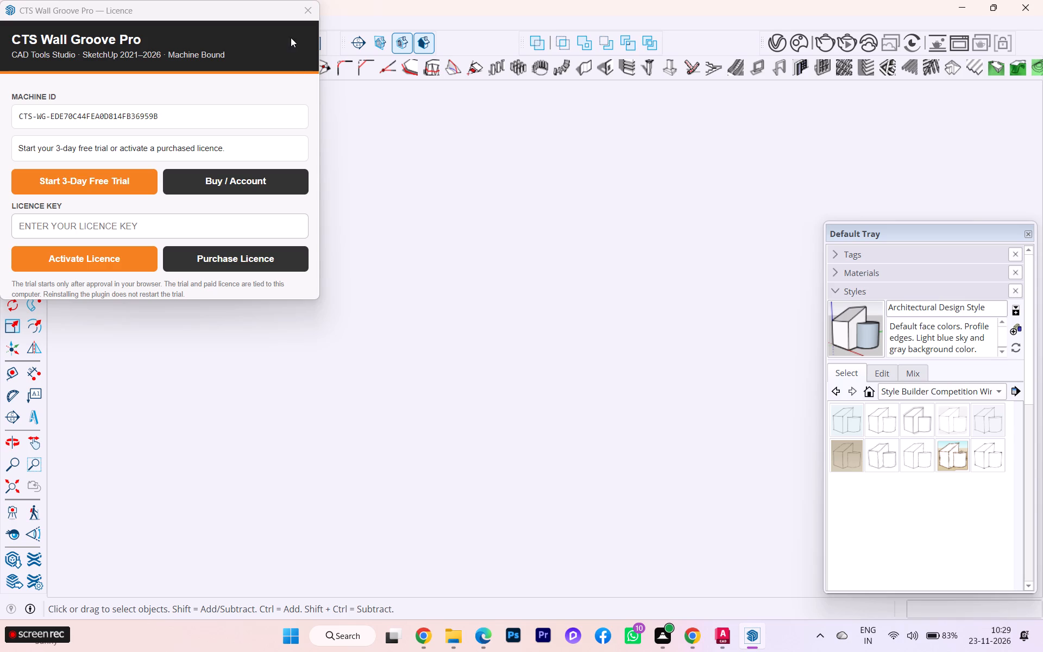
left_click(309, 6)
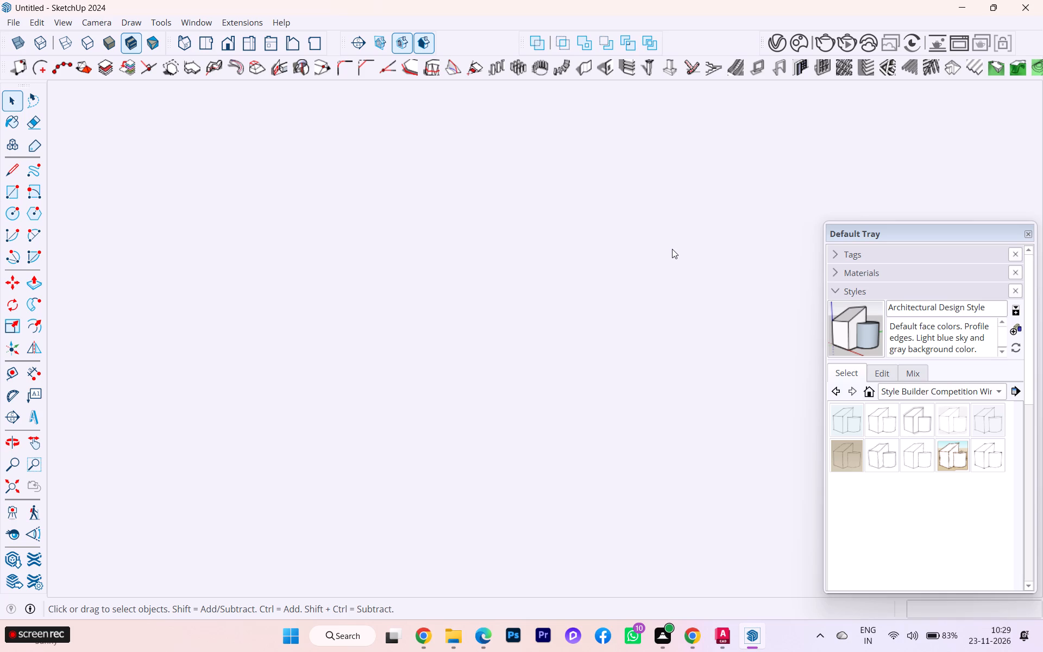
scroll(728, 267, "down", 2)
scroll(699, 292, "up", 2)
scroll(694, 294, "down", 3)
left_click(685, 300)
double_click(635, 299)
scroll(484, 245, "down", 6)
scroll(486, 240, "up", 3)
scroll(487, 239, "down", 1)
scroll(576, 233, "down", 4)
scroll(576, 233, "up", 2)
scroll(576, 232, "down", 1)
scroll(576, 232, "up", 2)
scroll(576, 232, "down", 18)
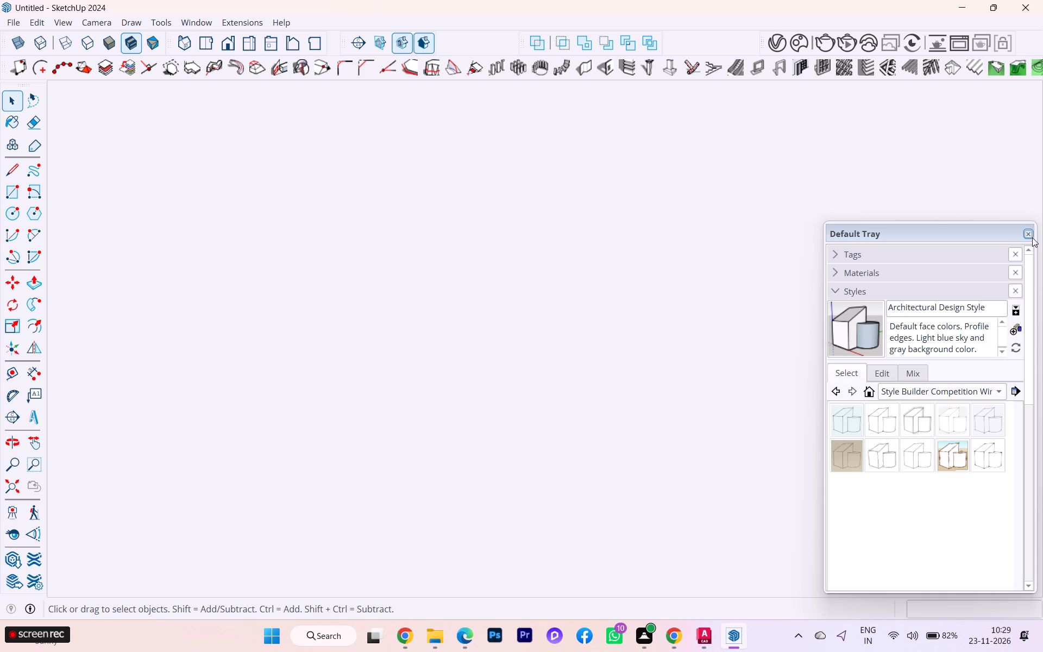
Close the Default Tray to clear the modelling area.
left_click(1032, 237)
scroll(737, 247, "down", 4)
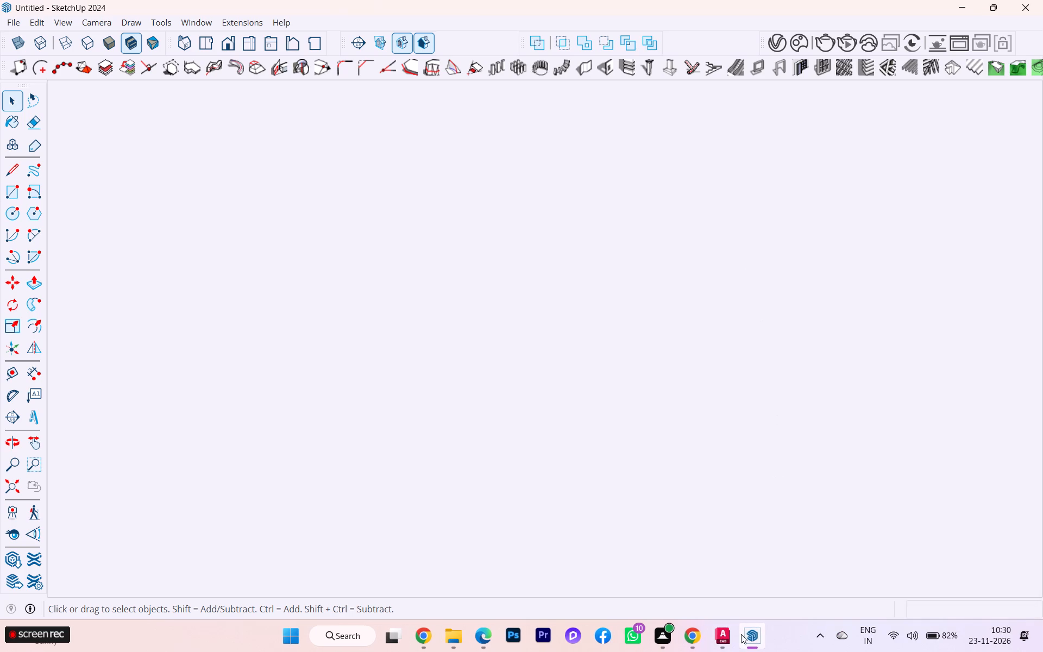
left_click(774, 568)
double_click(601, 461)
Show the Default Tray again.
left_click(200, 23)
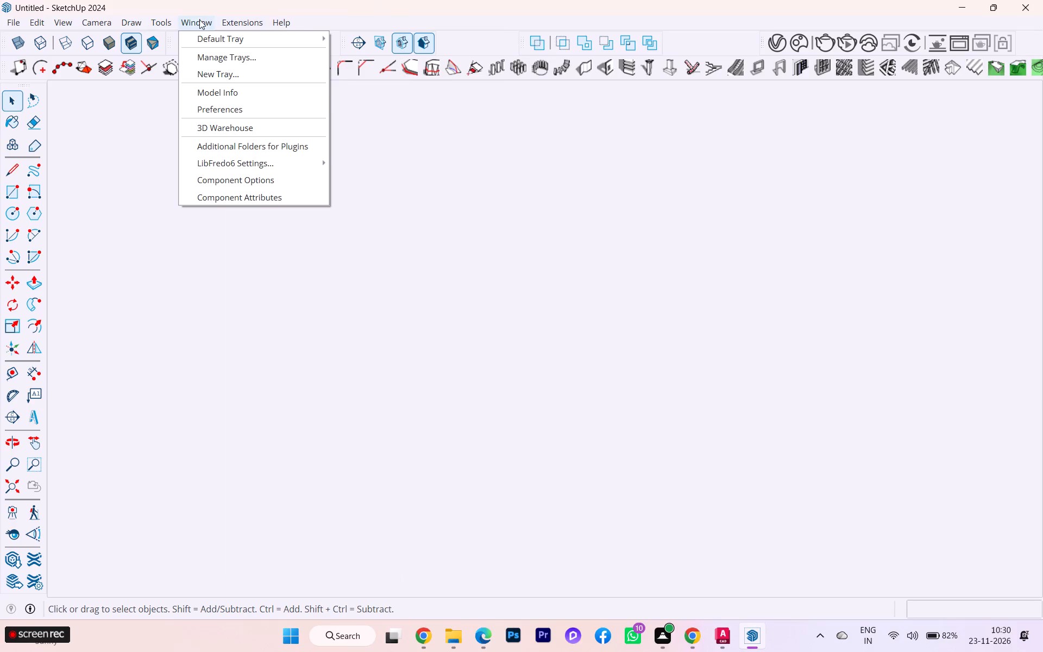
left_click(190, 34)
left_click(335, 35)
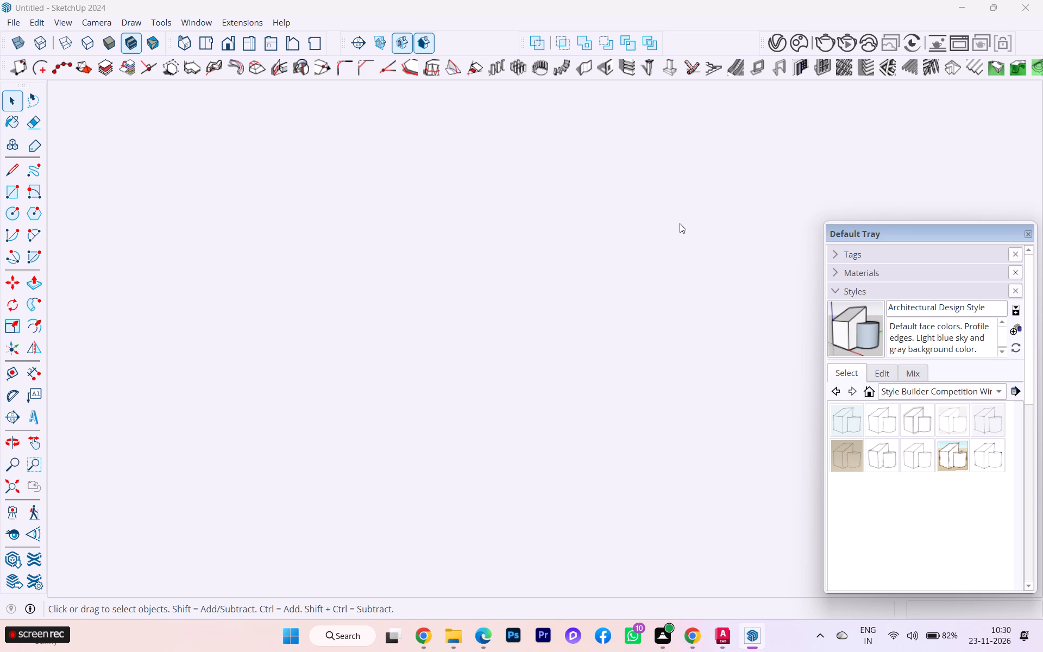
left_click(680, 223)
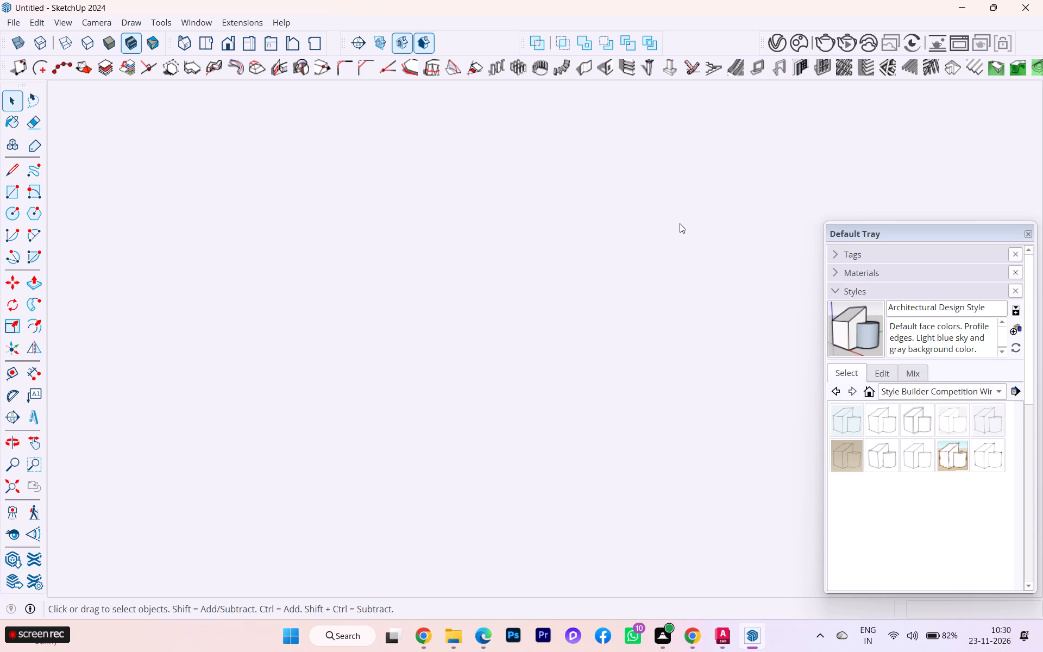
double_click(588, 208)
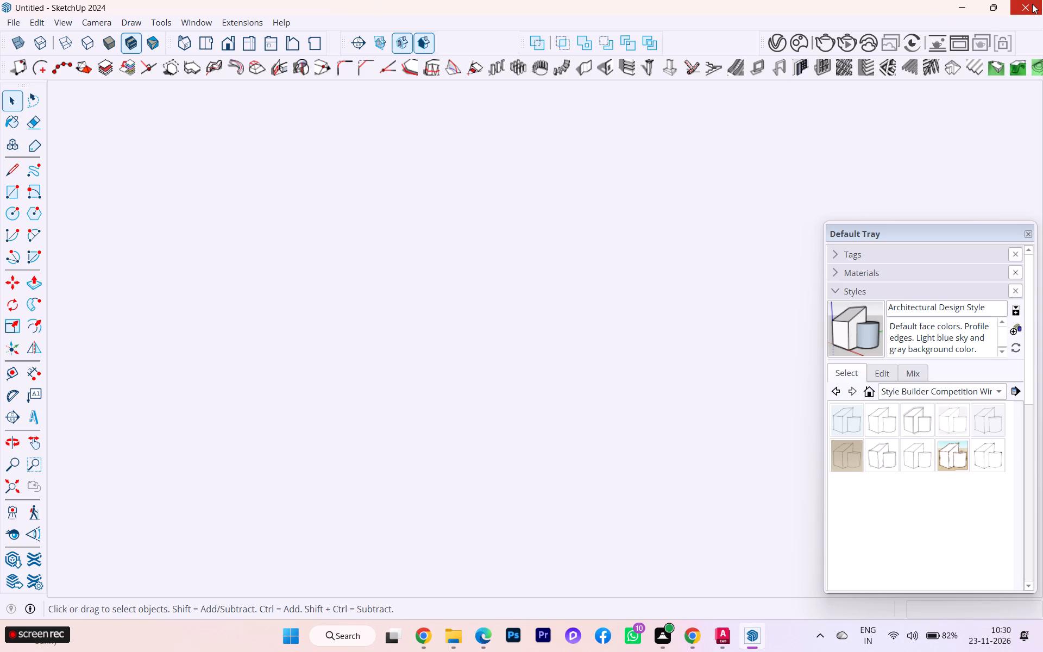
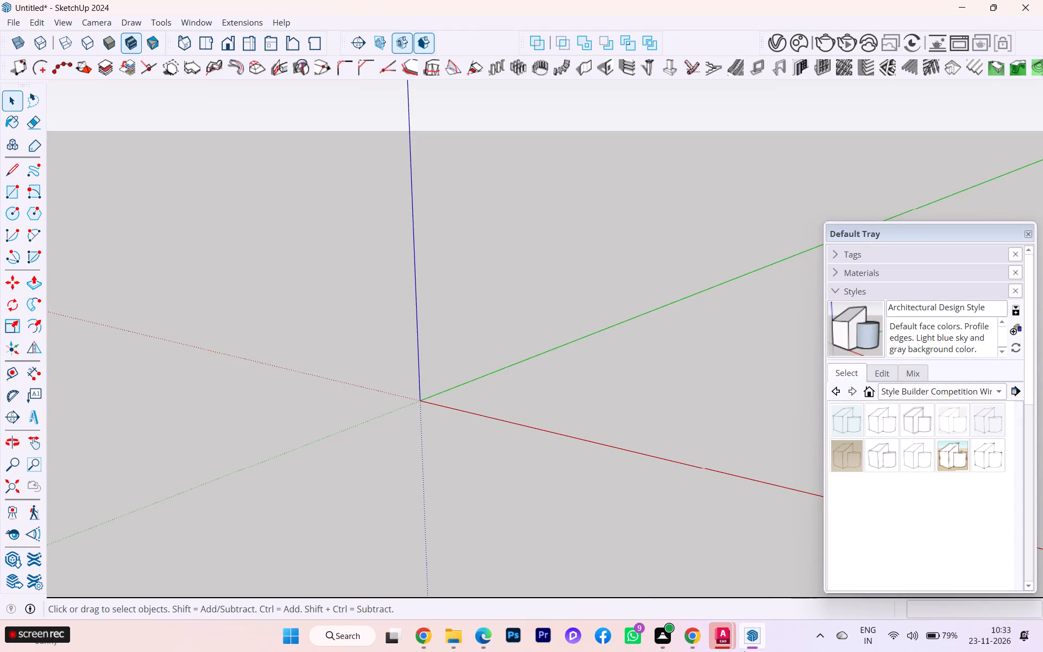
Switch to AutoCAD and copy the complete 40' office building plan together with its title.
left_click(762, 577)
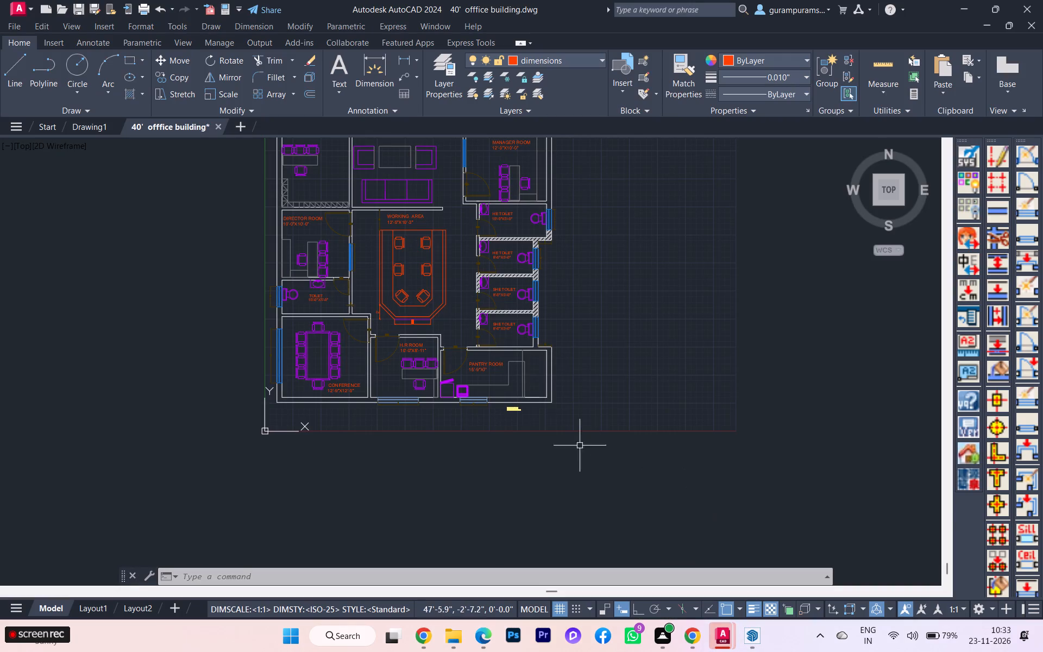
scroll(531, 422, "down", 2)
left_click_drag(389, 241, 430, 289)
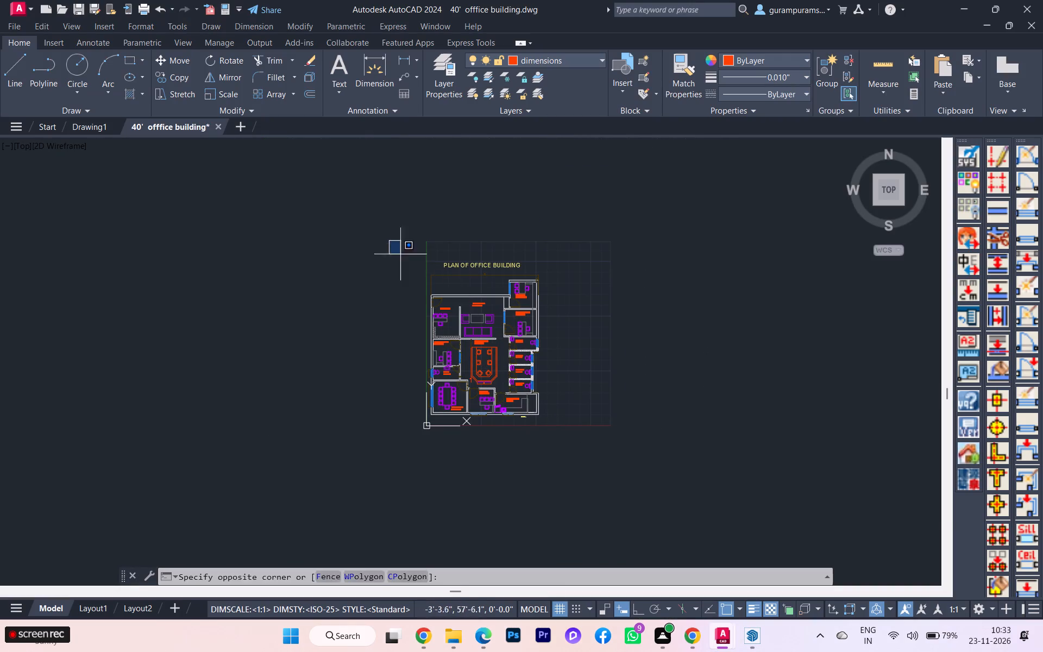
left_click_drag(430, 289, 635, 513)
left_click(390, 239)
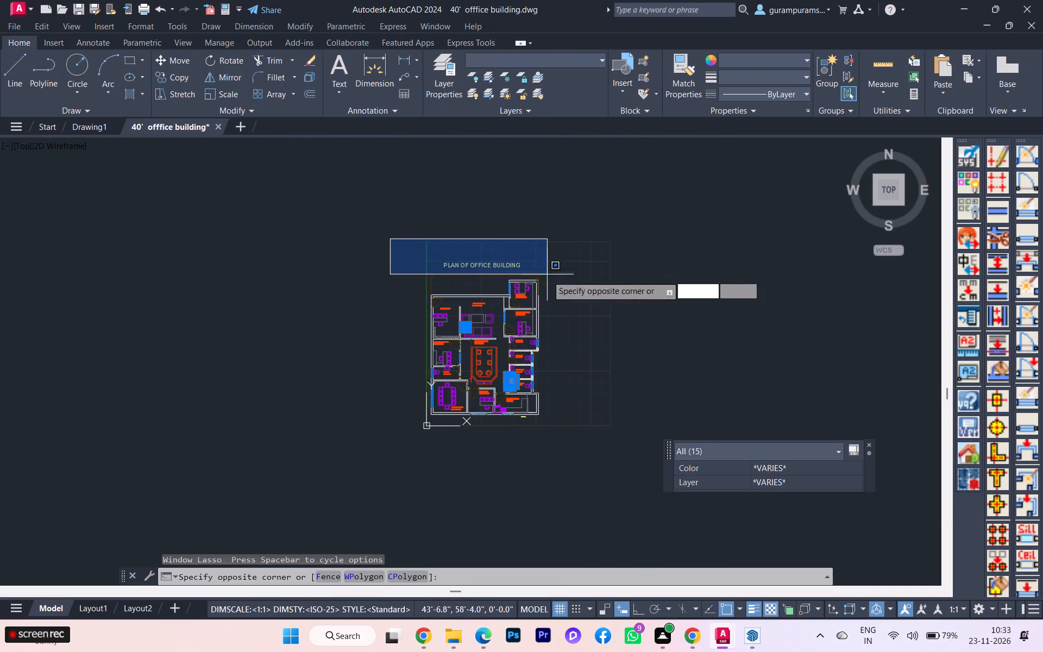
left_click(573, 449)
key("ctrl+c")
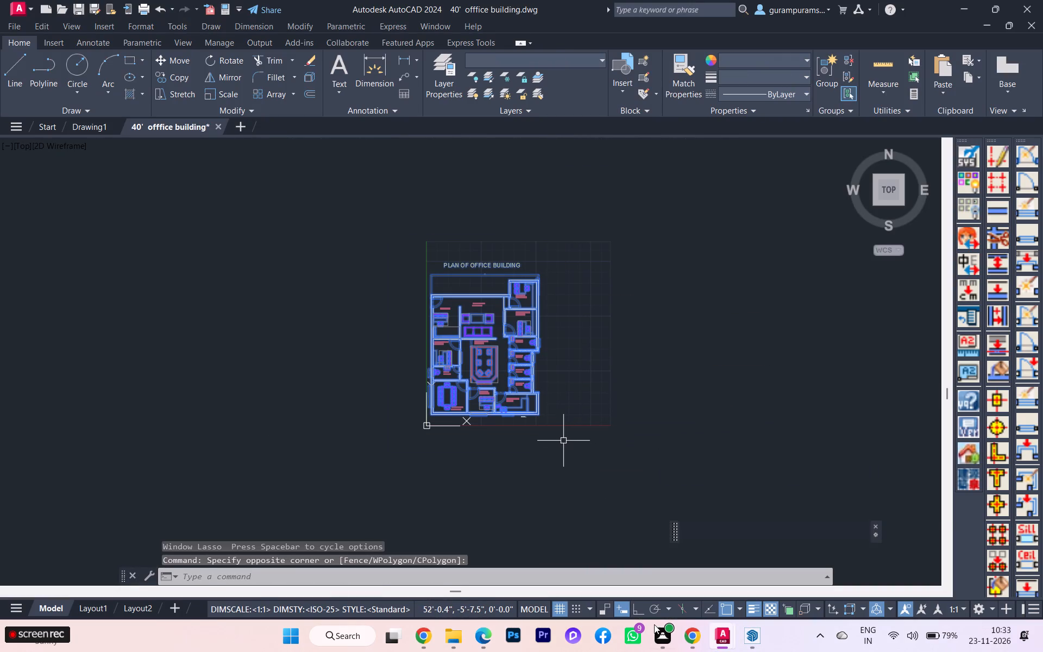
Return to SketchUp and import the copied plan with the Paste From AutoCAD extension.
left_click(753, 638)
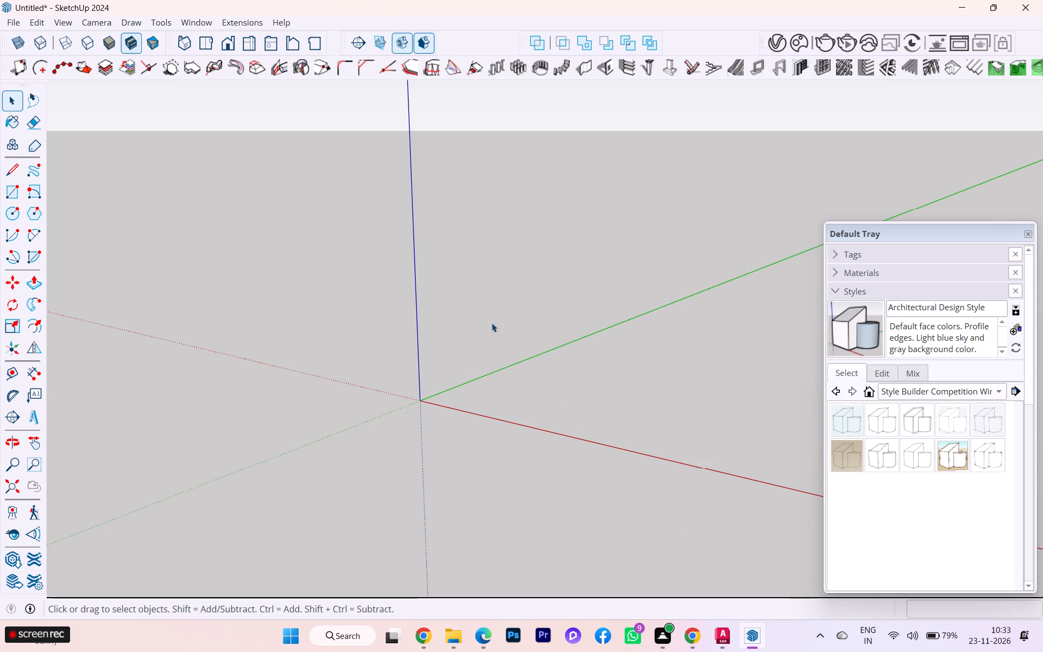
left_click(247, 22)
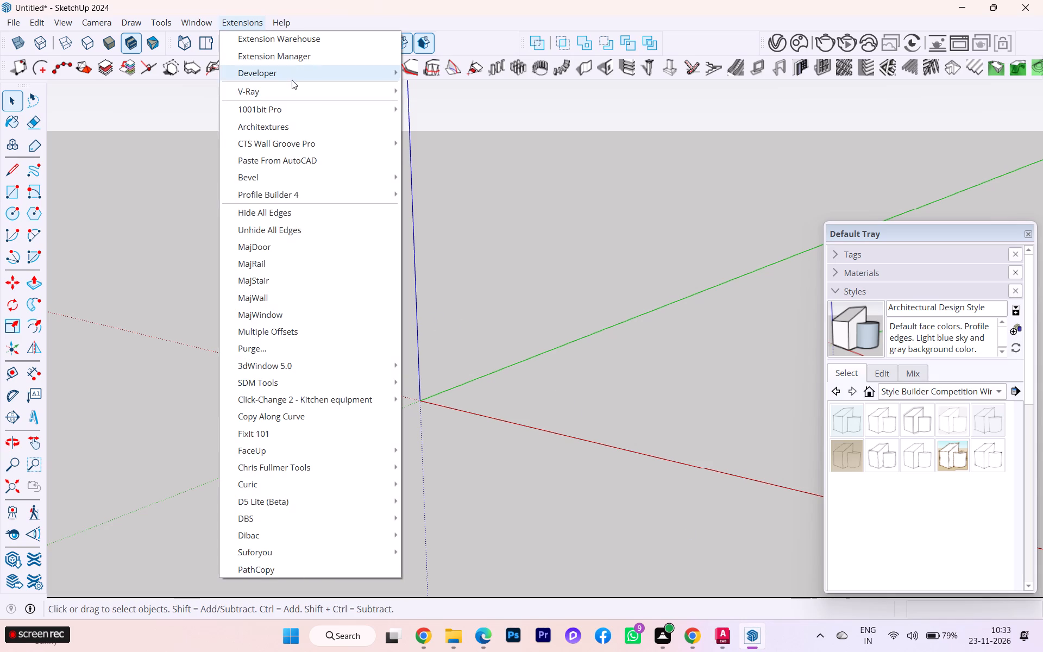
left_click(286, 159)
Examine the pasted plan from above and compare it with ChatGPT's 3D office view and the AutoCAD drawing.
scroll(521, 277, "down", 2)
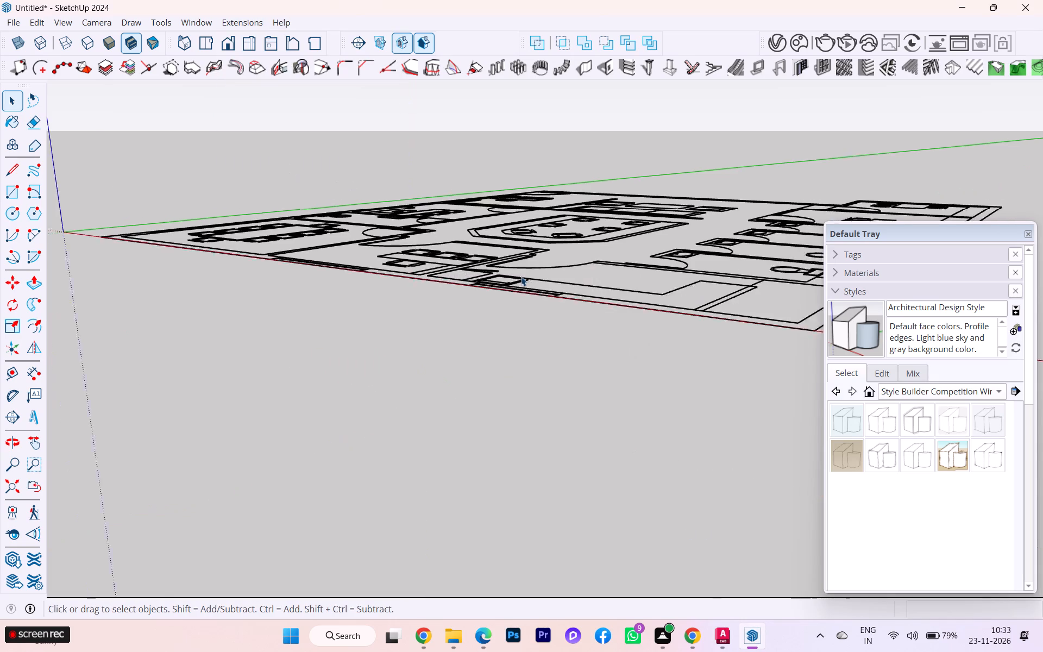
scroll(521, 277, "down", 2)
scroll(521, 277, "up", 1)
scroll(521, 277, "down", 2)
middle_click_drag(499, 274, 527, 546)
scroll(547, 448, "down", 3)
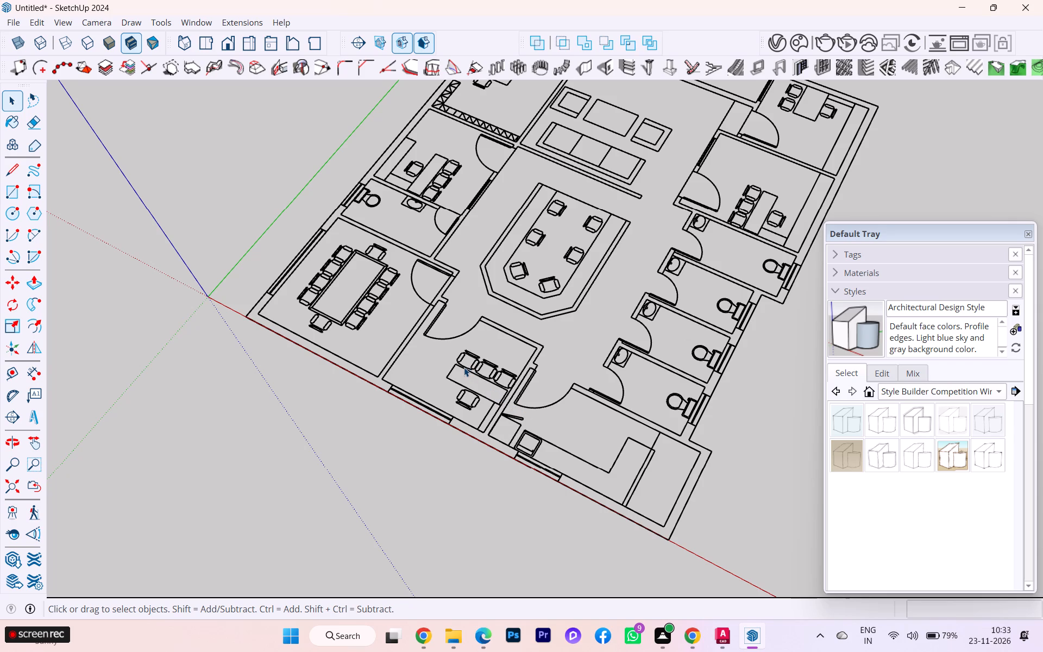
scroll(488, 302, "up", 1)
scroll(488, 302, "down", 1)
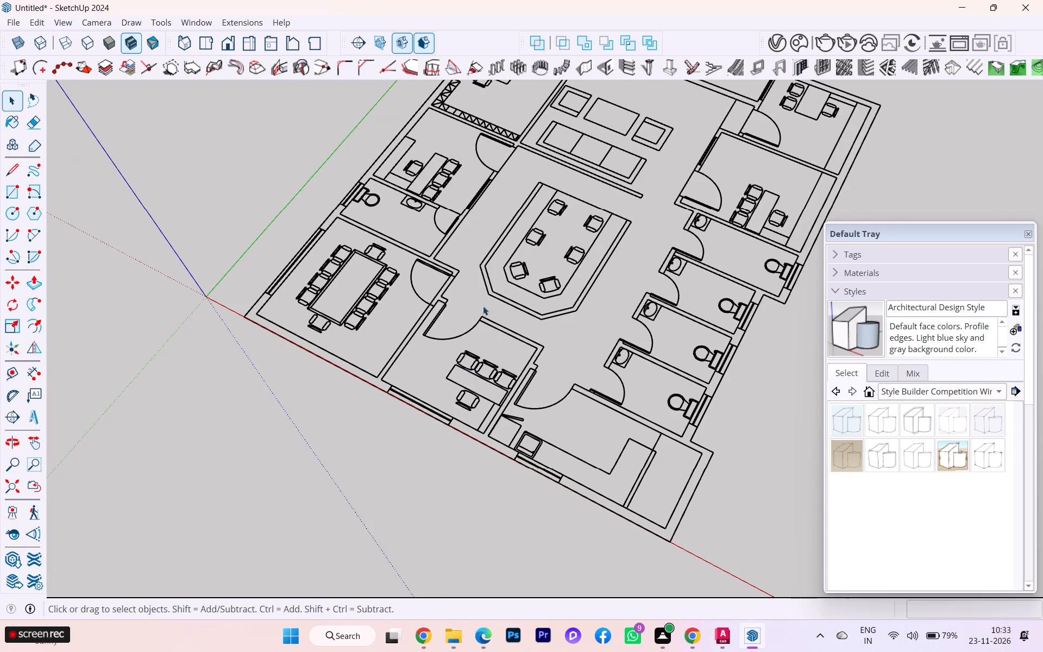
scroll(464, 311, "up", 4)
scroll(451, 304, "down", 1)
scroll(451, 304, "up", 1)
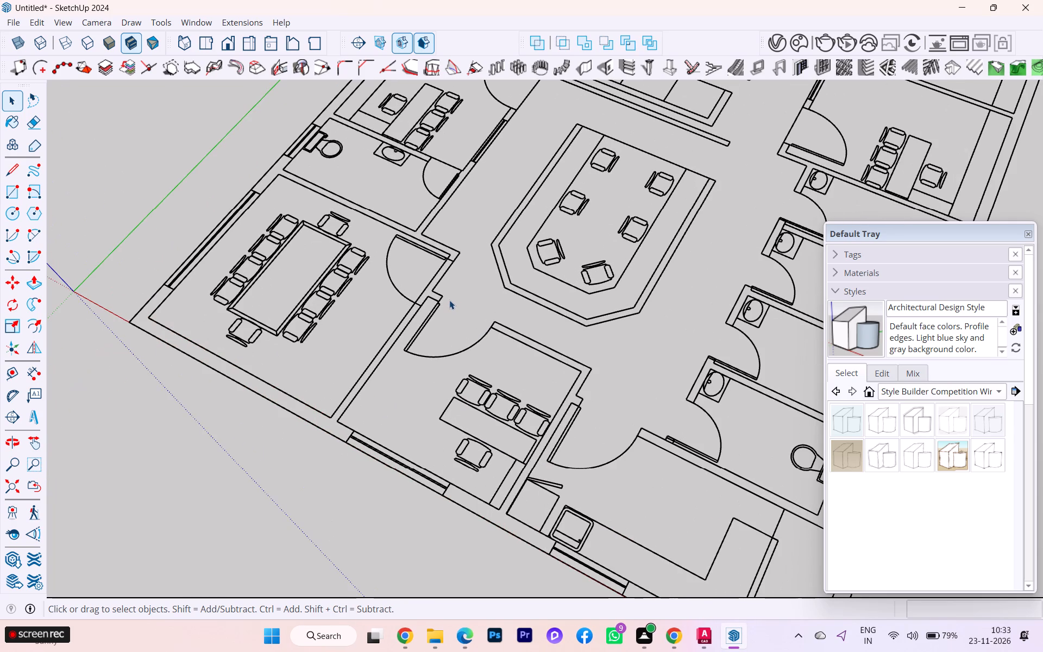
scroll(449, 296, "down", 9)
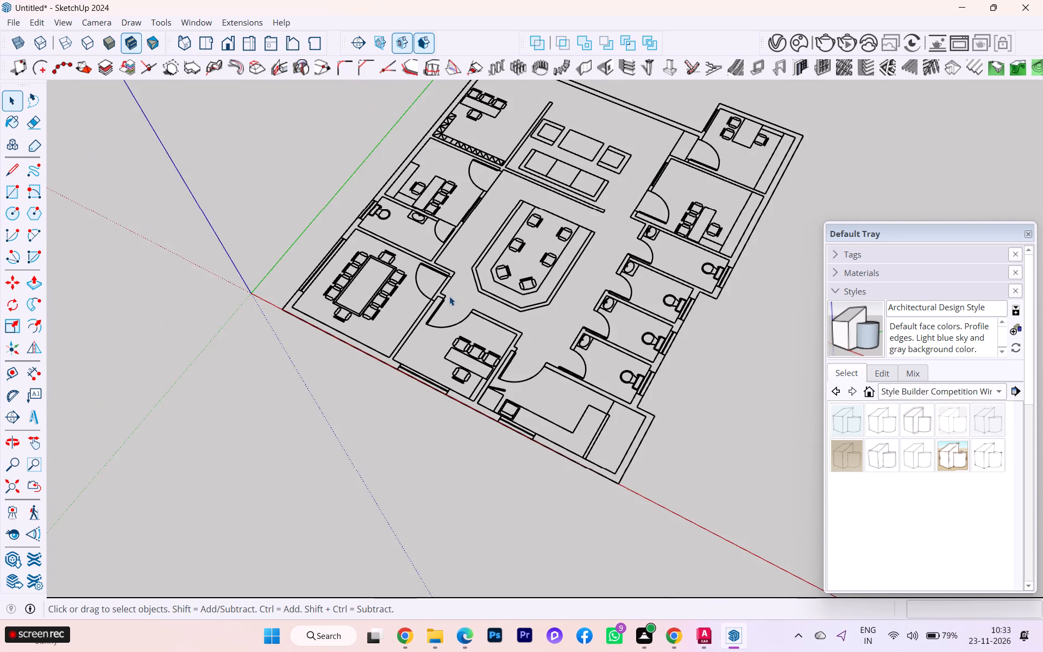
scroll(448, 303, "down", 2)
middle_click_drag(451, 306, 633, 332)
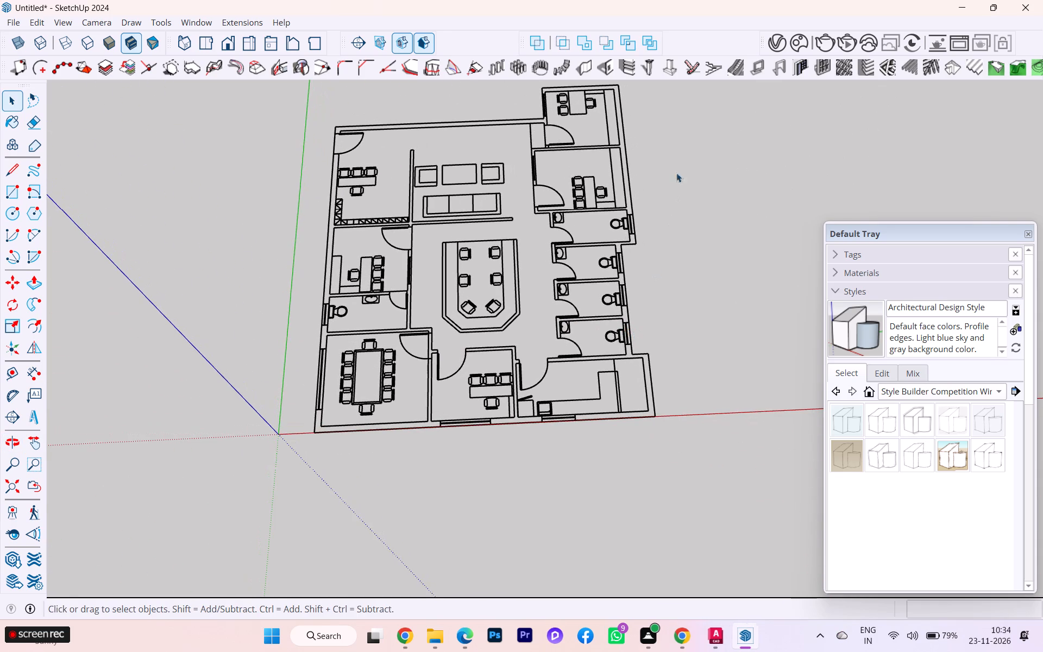
scroll(678, 141, "up", 2)
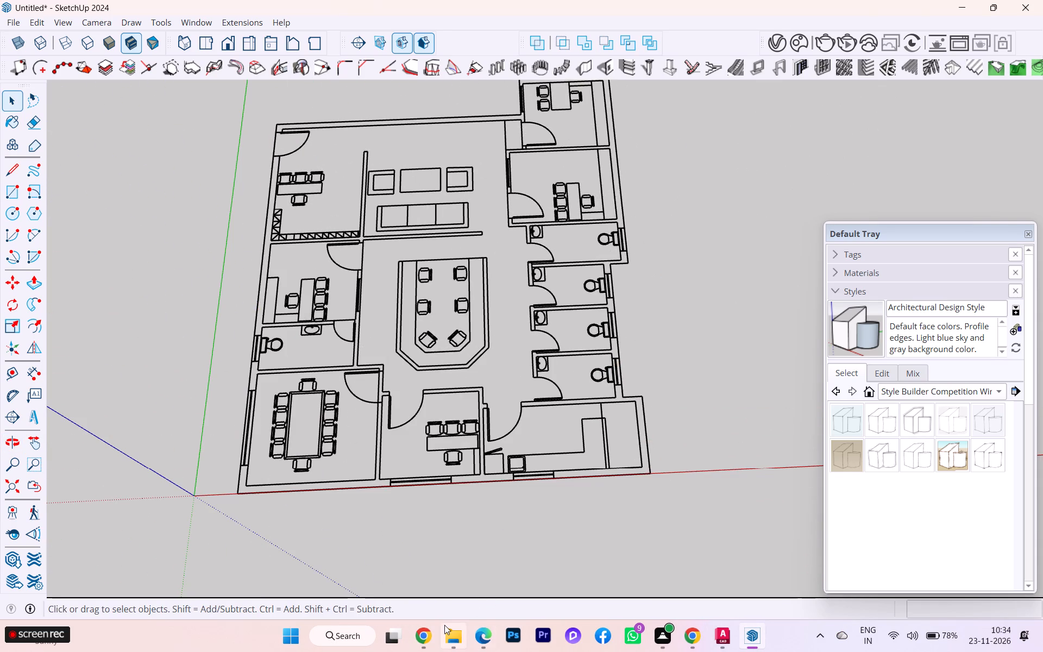
left_click(428, 637)
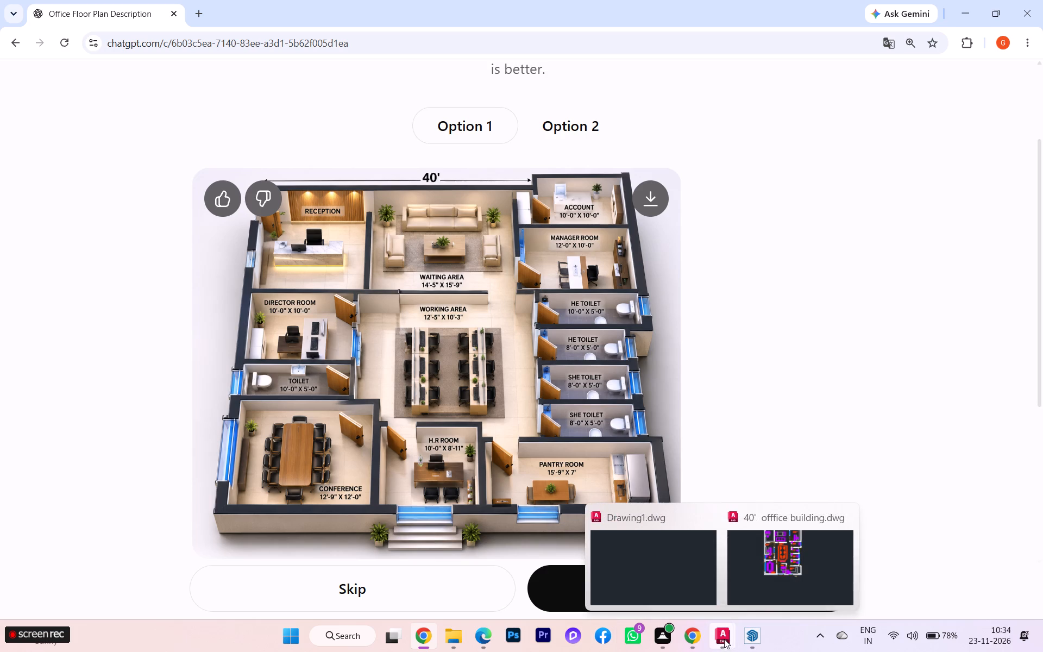
left_click(752, 581)
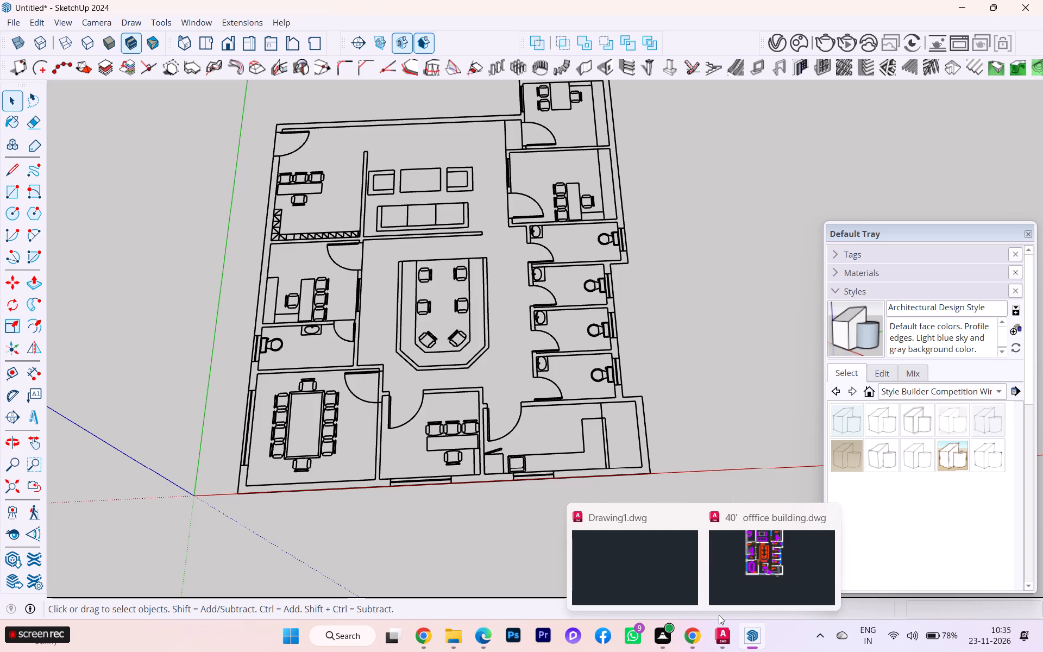
Open the pasted office plan group for editing in SketchUp.
scroll(592, 489, "down", 5)
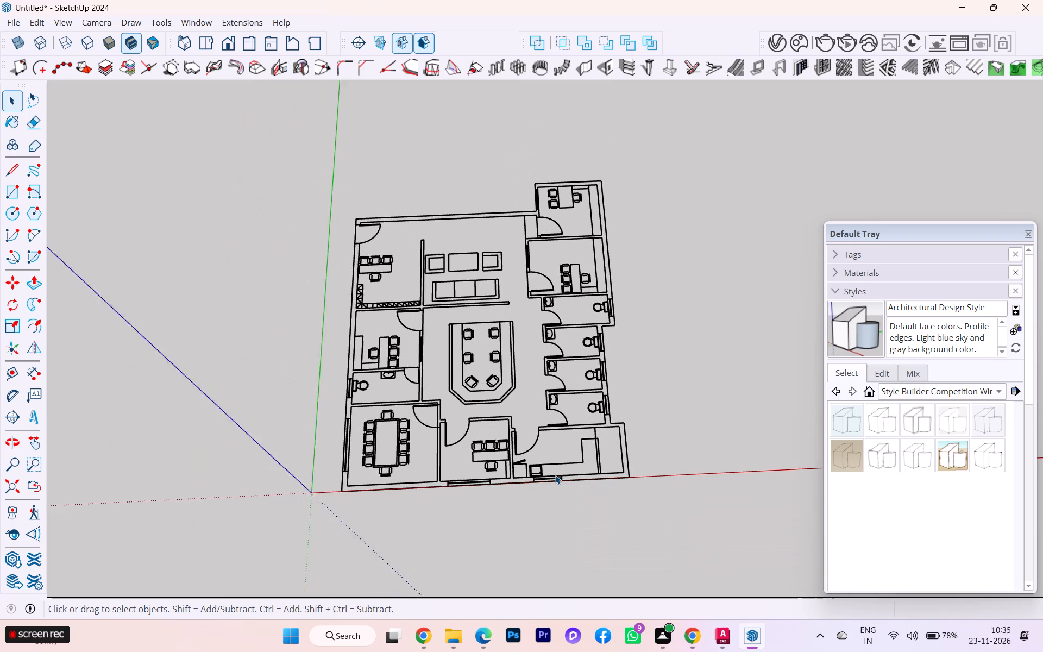
left_click(572, 432)
double_click(572, 431)
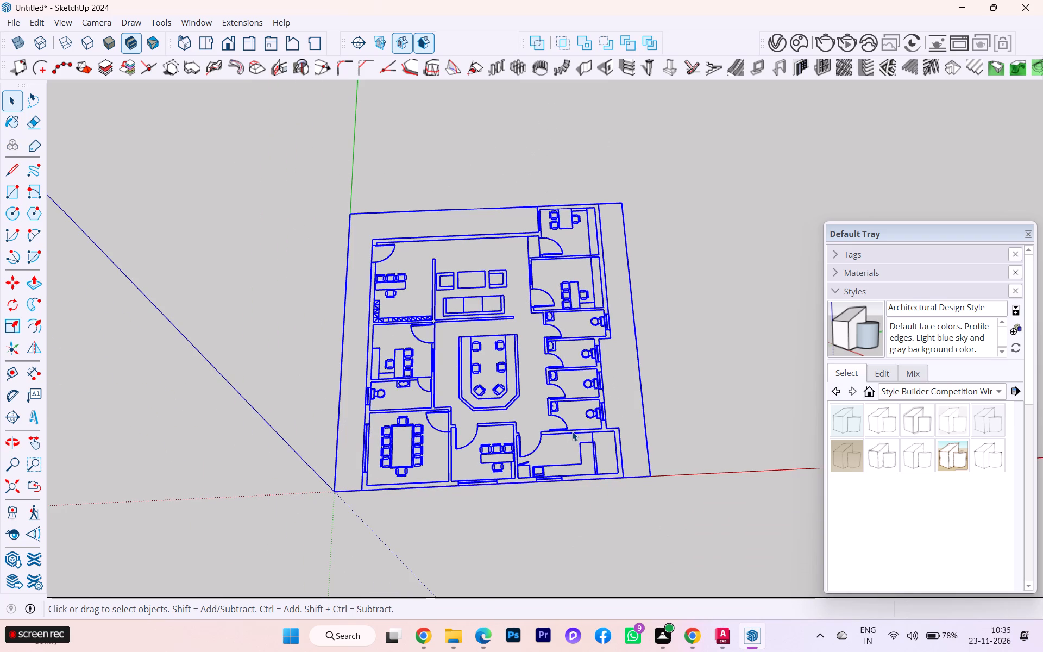
scroll(375, 304, "up", 3)
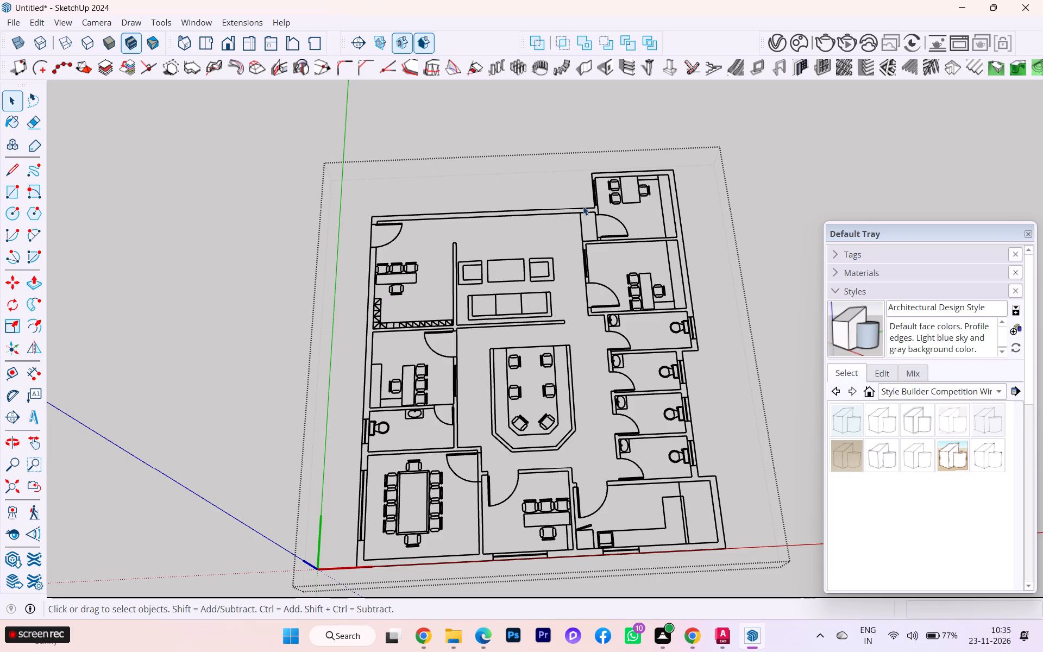
scroll(648, 209, "up", 2)
scroll(649, 209, "down", 3)
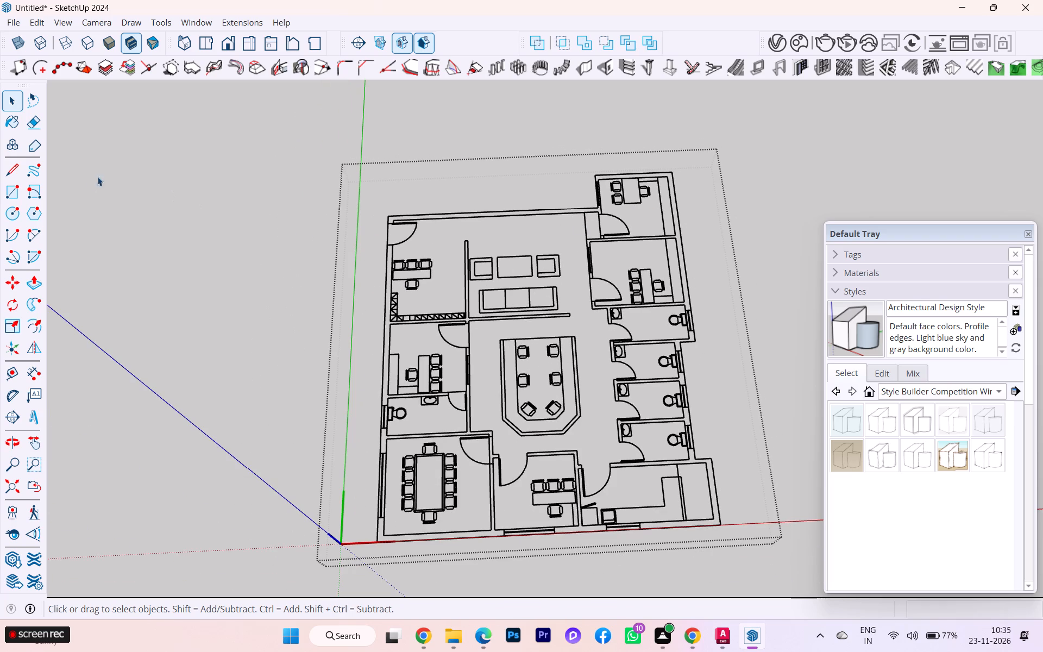
Draw a 9" by about 23' 7" rectangle over the outer wall from the reception door to the director's toilet window.
left_click(12, 186)
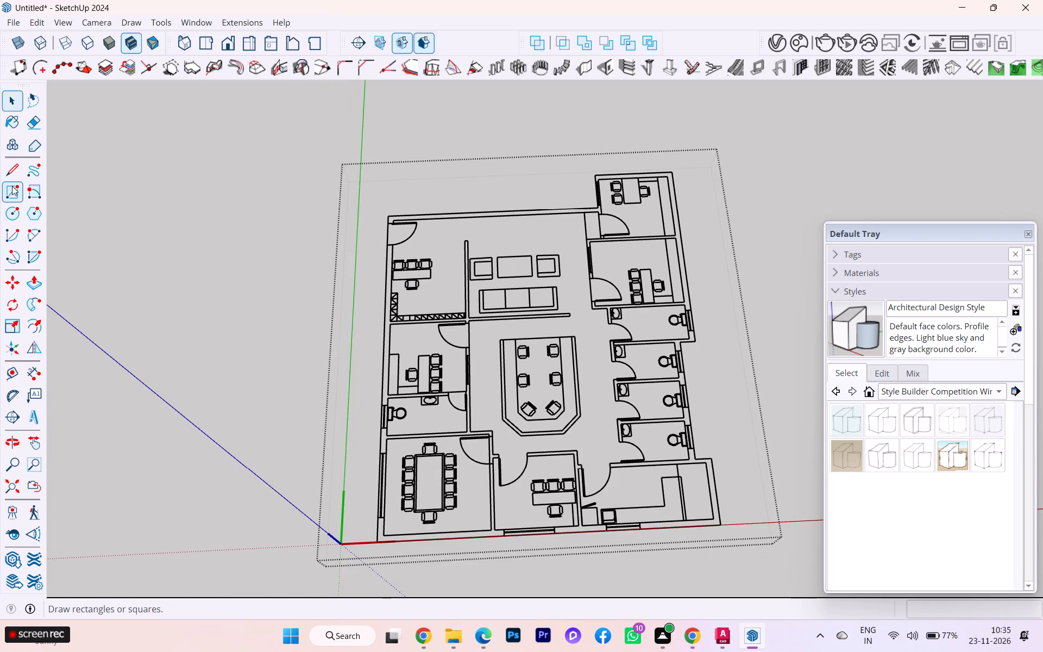
scroll(393, 274, "up", 7)
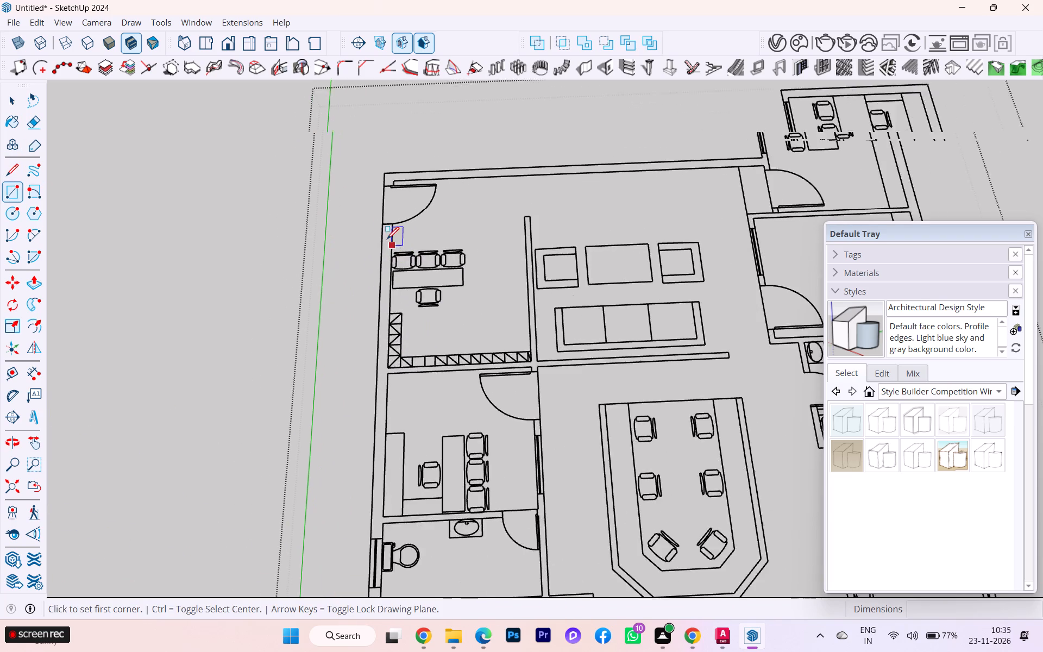
scroll(387, 239, "up", 2)
left_click(381, 218)
scroll(410, 398, "down", 2)
scroll(404, 388, "up", 1)
scroll(403, 387, "down", 3)
scroll(396, 380, "up", 1)
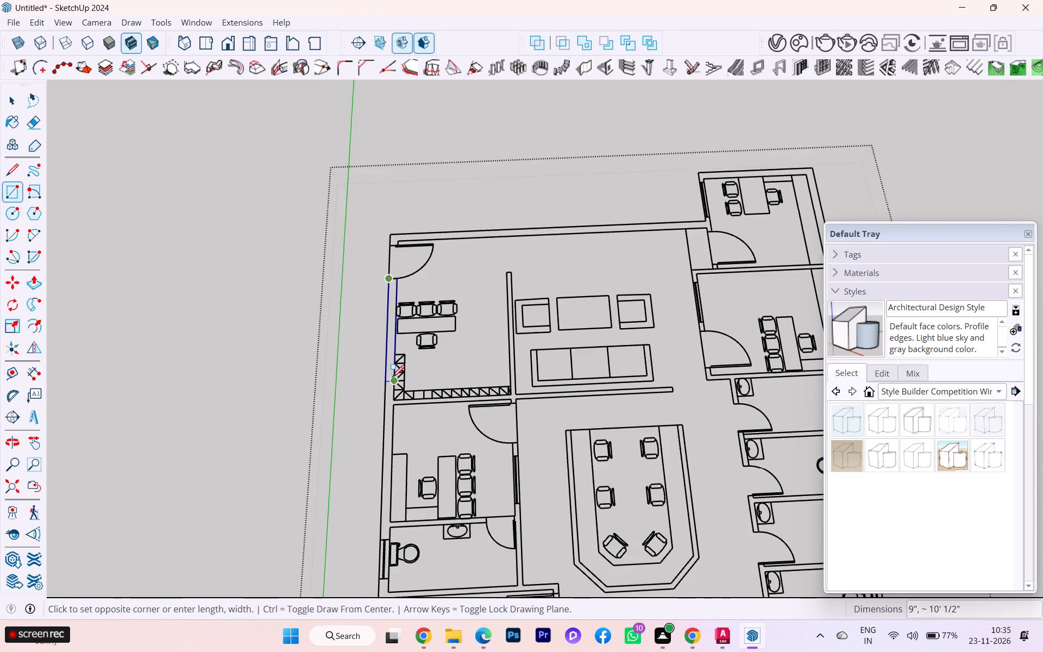
scroll(388, 384, "down", 2)
scroll(386, 386, "up", 2)
scroll(385, 386, "down", 1)
scroll(400, 529, "up", 7)
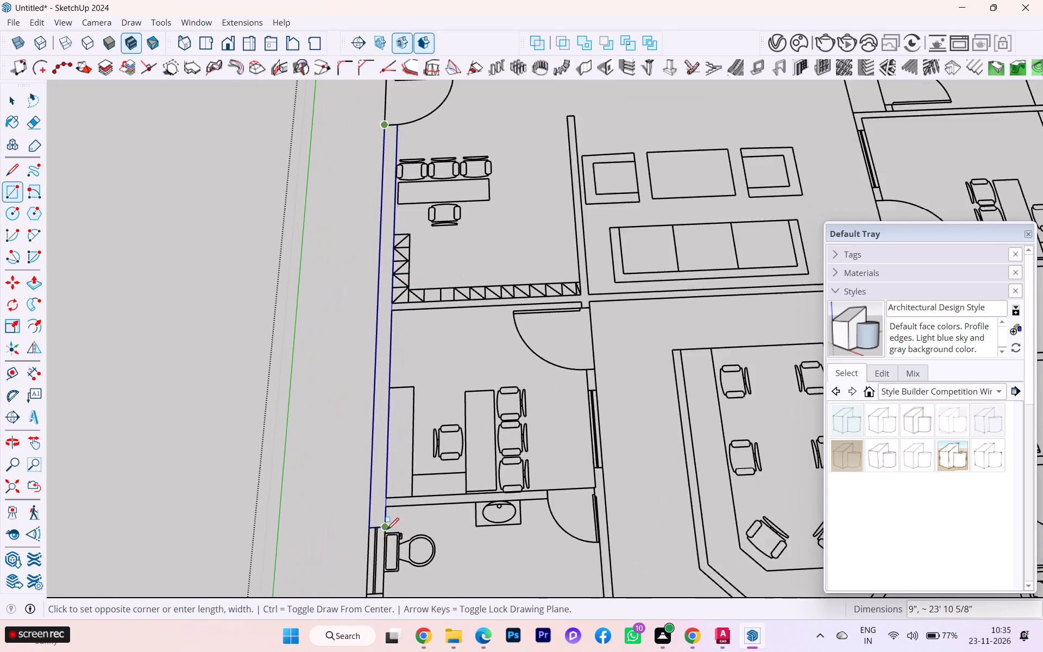
scroll(382, 520, "up", 1)
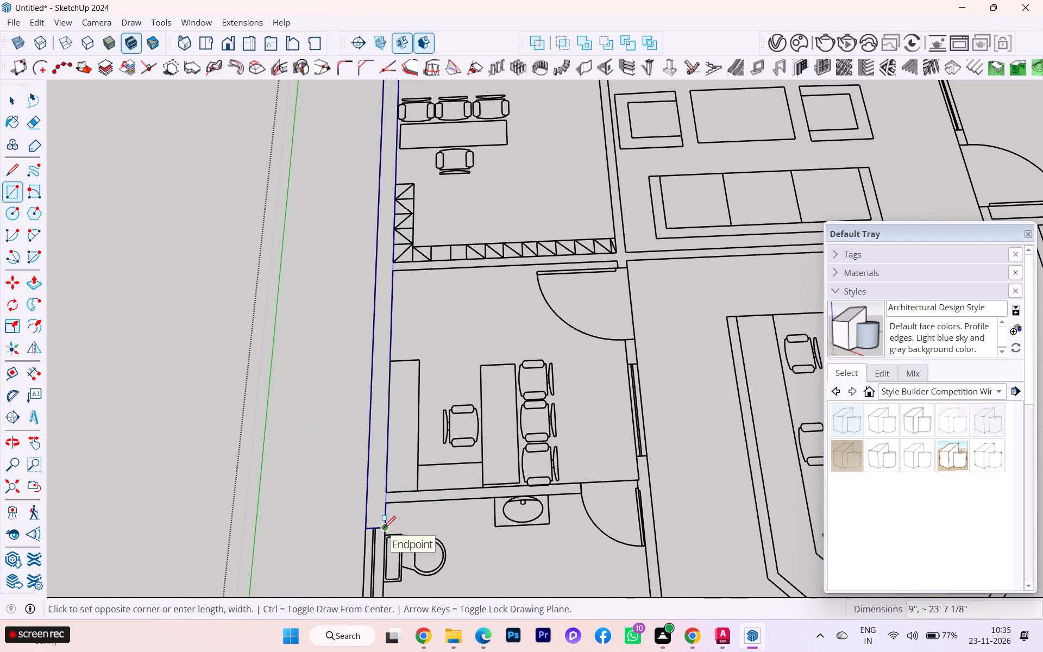
left_click(384, 528)
Draw a rectangle over the same outer wall from the toilet window down to the conference room's inner corner.
scroll(389, 359, "down", 1)
scroll(389, 359, "up", 1)
scroll(389, 359, "down", 3)
scroll(389, 359, "up", 1)
scroll(388, 358, "down", 11)
scroll(395, 522, "up", 5)
scroll(378, 428, "up", 4)
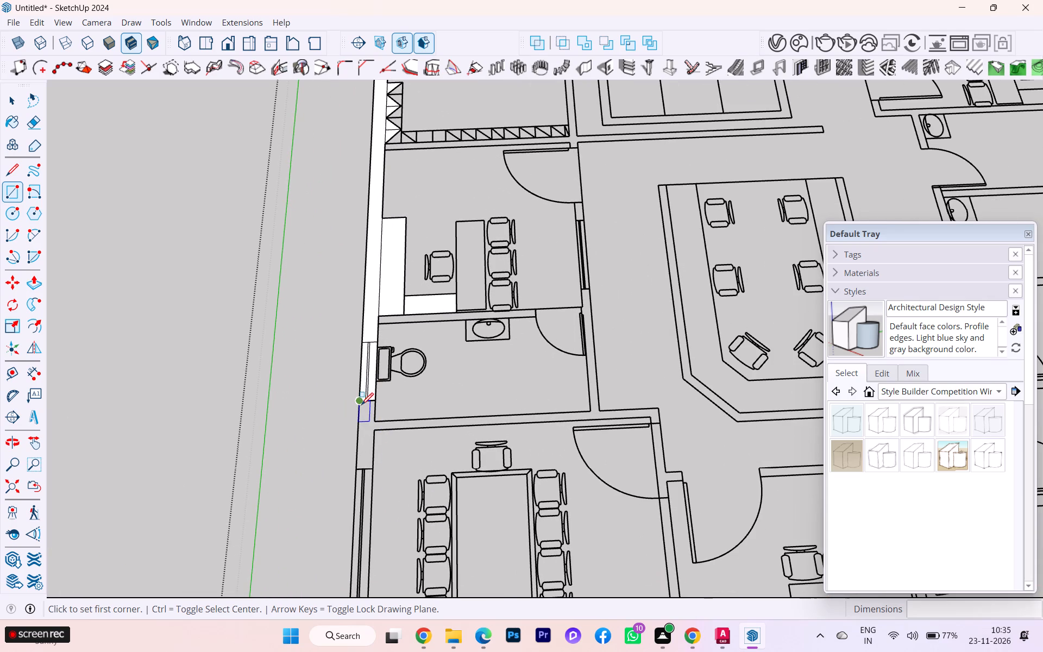
left_click(357, 400)
scroll(369, 393, "down", 4)
scroll(369, 393, "up", 1)
scroll(369, 393, "down", 1)
scroll(369, 393, "up", 1)
scroll(368, 397, "down", 3)
scroll(368, 405, "up", 2)
scroll(369, 412, "down", 1)
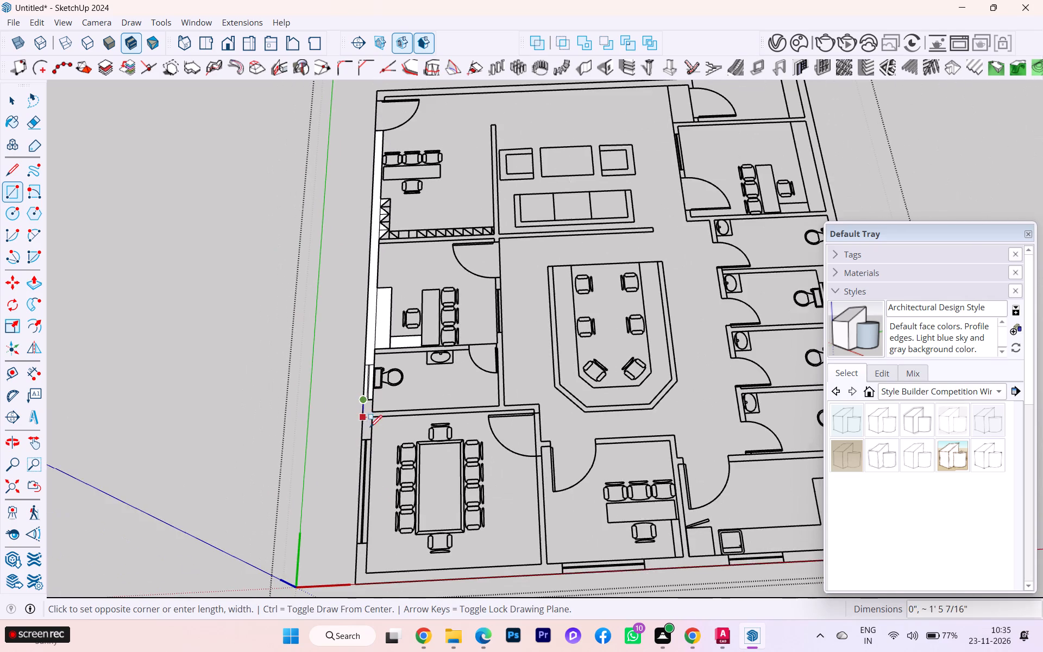
scroll(369, 443, "down", 3)
scroll(369, 458, "up", 1)
scroll(358, 569, "up", 7)
scroll(373, 559, "down", 1)
scroll(373, 559, "up", 2)
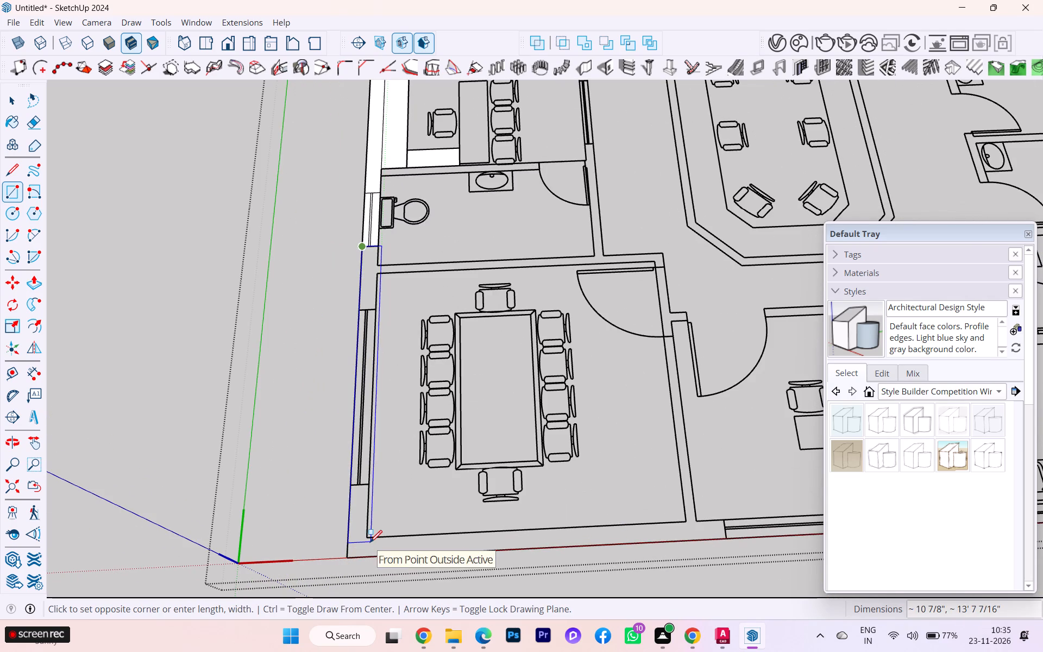
left_click(366, 541)
Draw a 9" by about 27' 3" rectangle along the red-axis outer wall from the conference room corner to the pantry window.
left_click(348, 543)
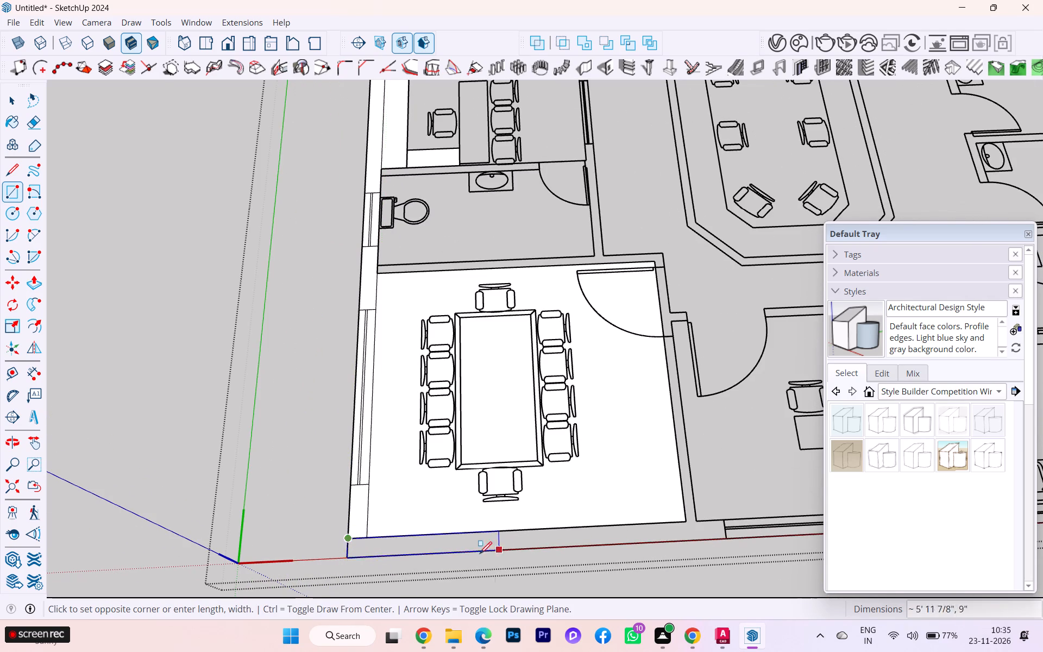
scroll(458, 554, "down", 2)
scroll(452, 553, "up", 1)
scroll(450, 553, "down", 5)
scroll(448, 552, "up", 1)
scroll(448, 551, "down", 1)
scroll(728, 540, "up", 5)
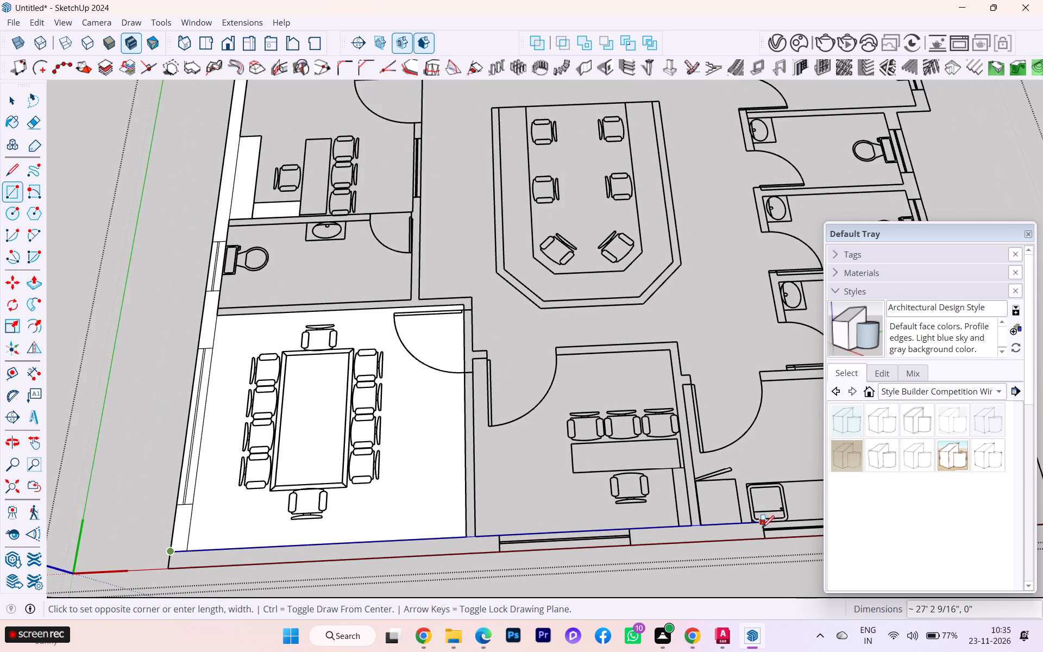
scroll(763, 532, "up", 1)
left_click(763, 541)
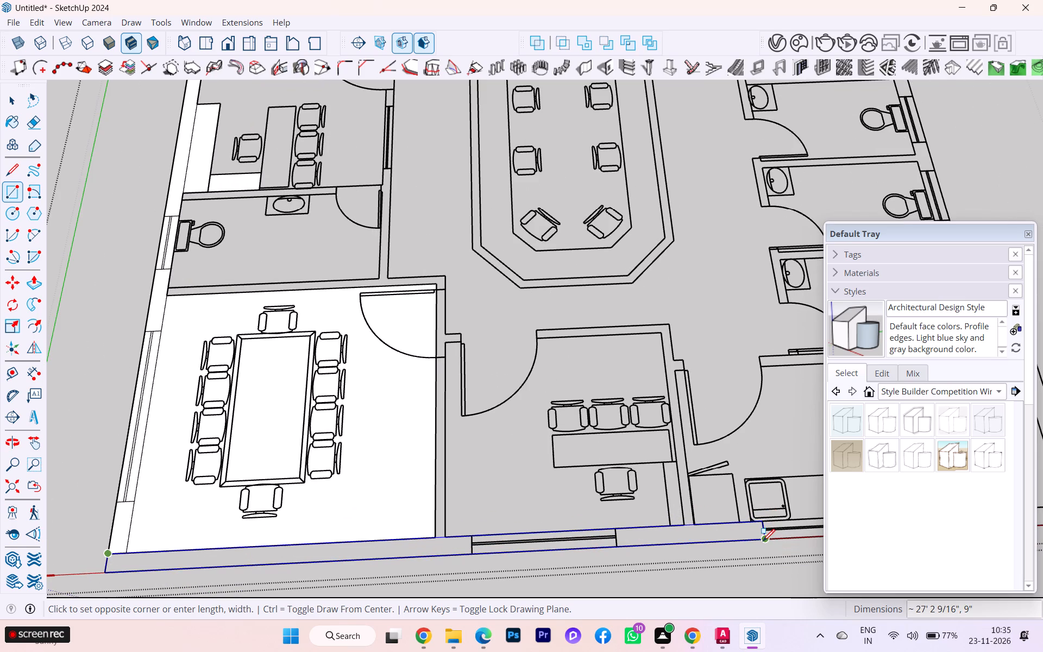
Draw a 9" by about 9' 7" rectangle over the red-axis wall from the pantry window to the building's outer corner.
scroll(291, 522, "down", 1)
scroll(290, 523, "up", 1)
scroll(290, 523, "down", 8)
scroll(288, 518, "up", 2)
scroll(288, 518, "down", 1)
scroll(612, 515, "up", 2)
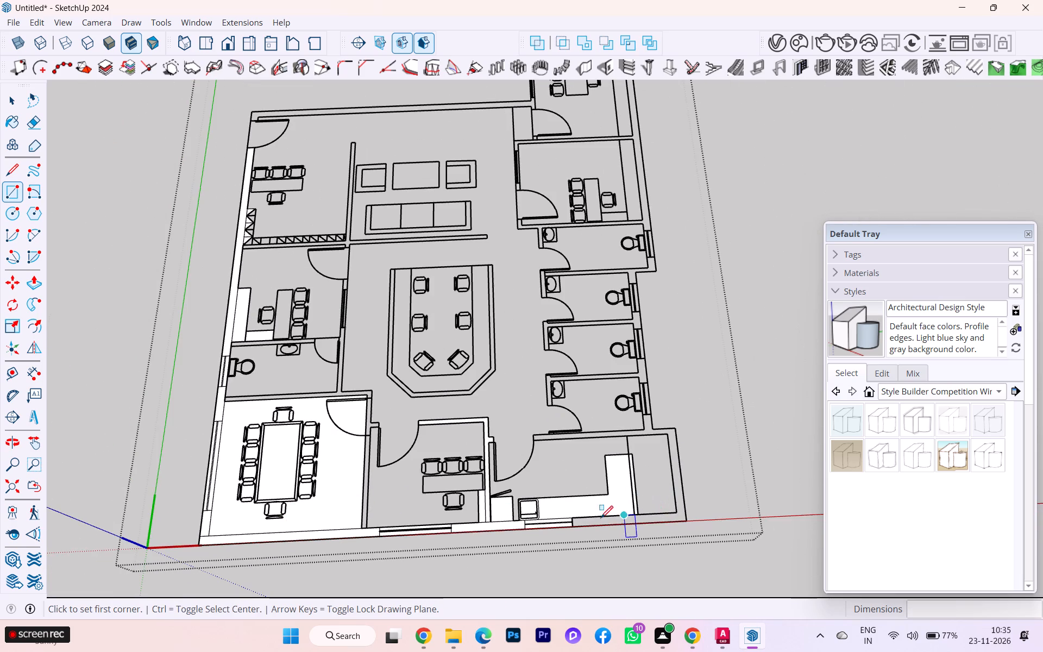
scroll(601, 518, "up", 4)
left_click(552, 514)
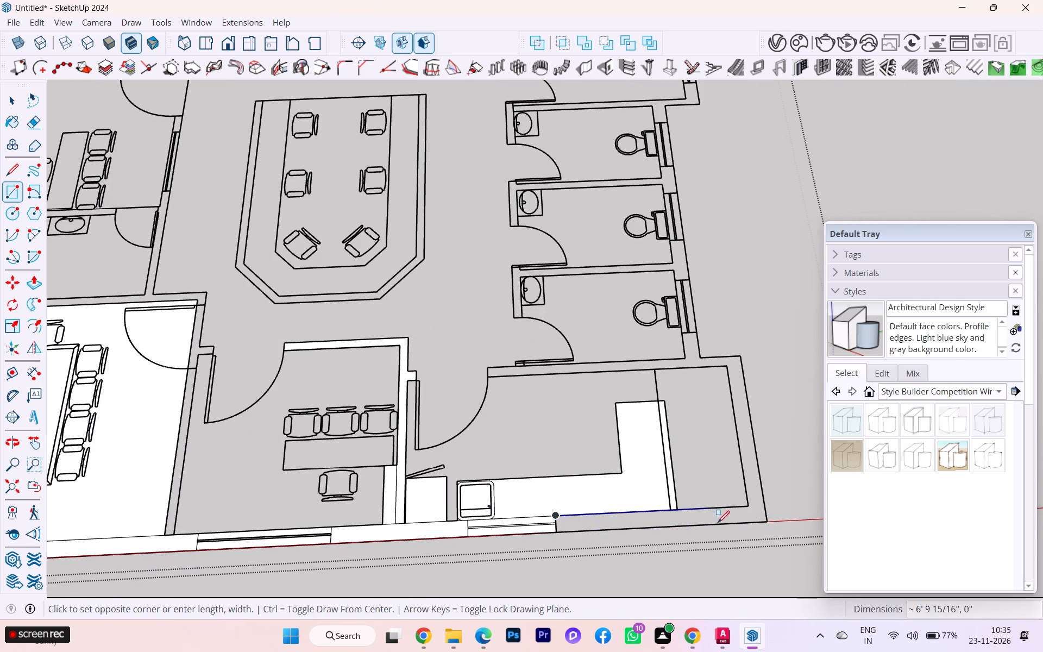
left_click(768, 526)
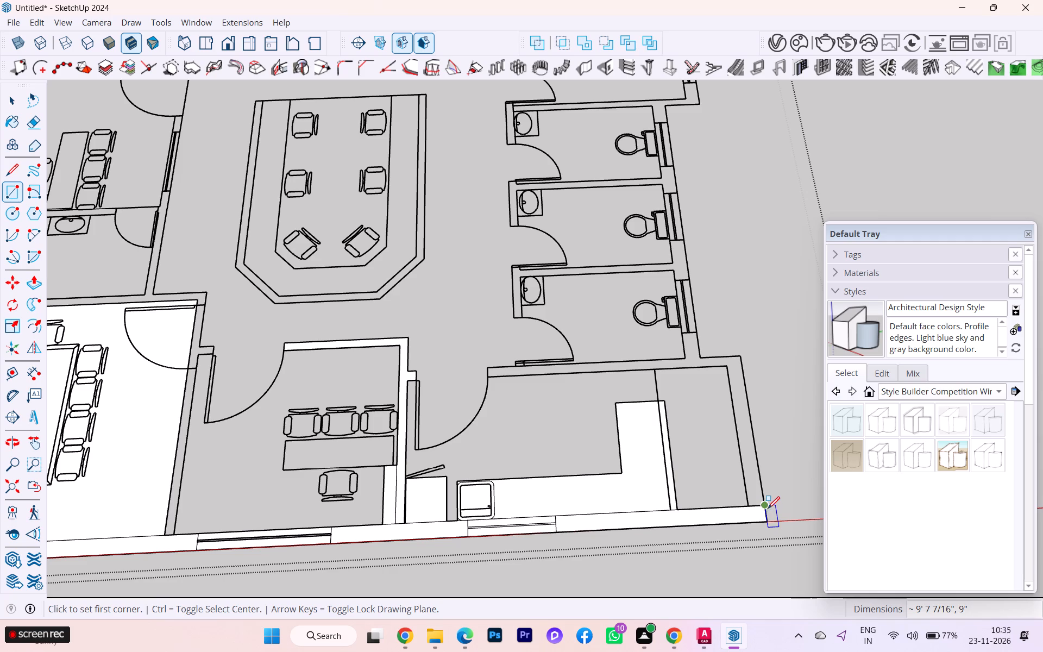
Draw a 9" by 7' rectangle over the pantry room's outer side wall.
left_click(762, 504)
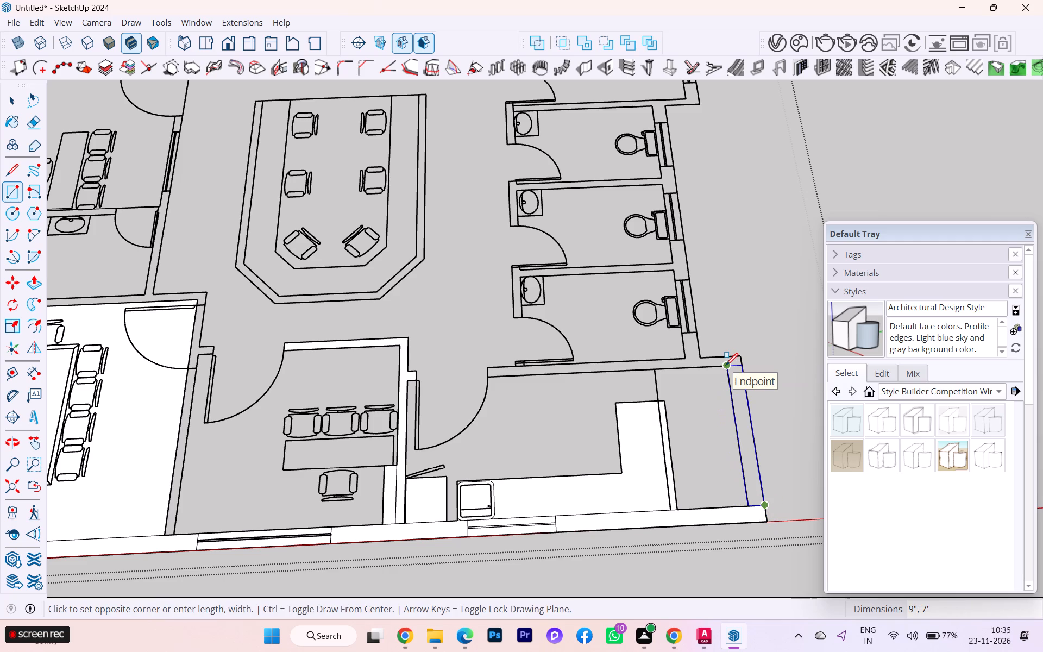
left_click(726, 365)
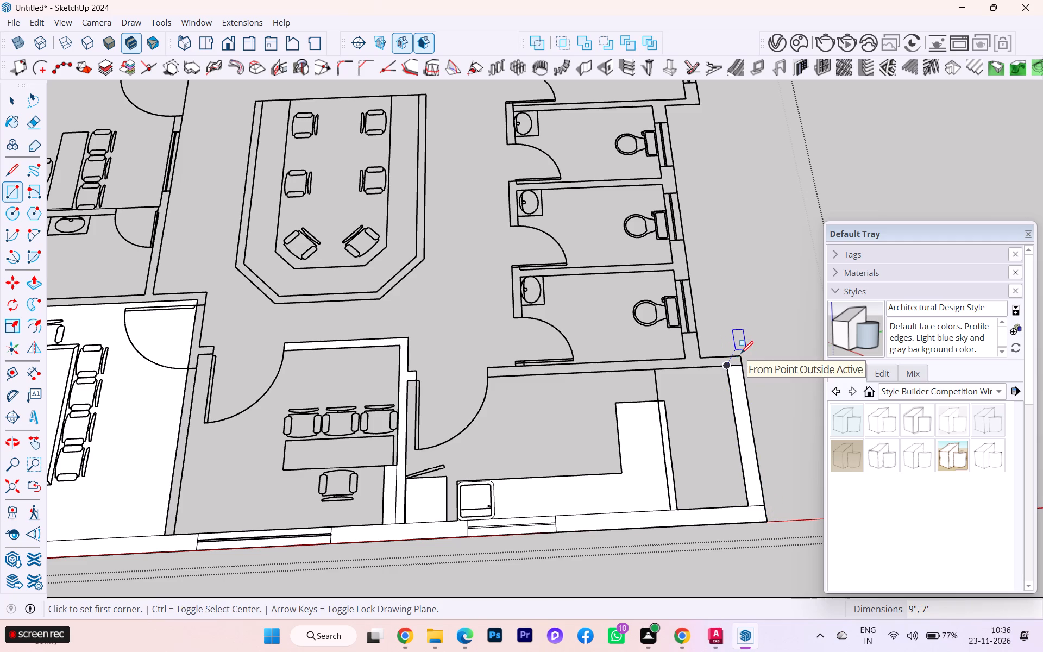
Draw a 6" by about 12' 7" rectangle over the wall between pantry and toilets, from the outer corner to the pantry door.
left_click(740, 356)
scroll(497, 374, "up", 5)
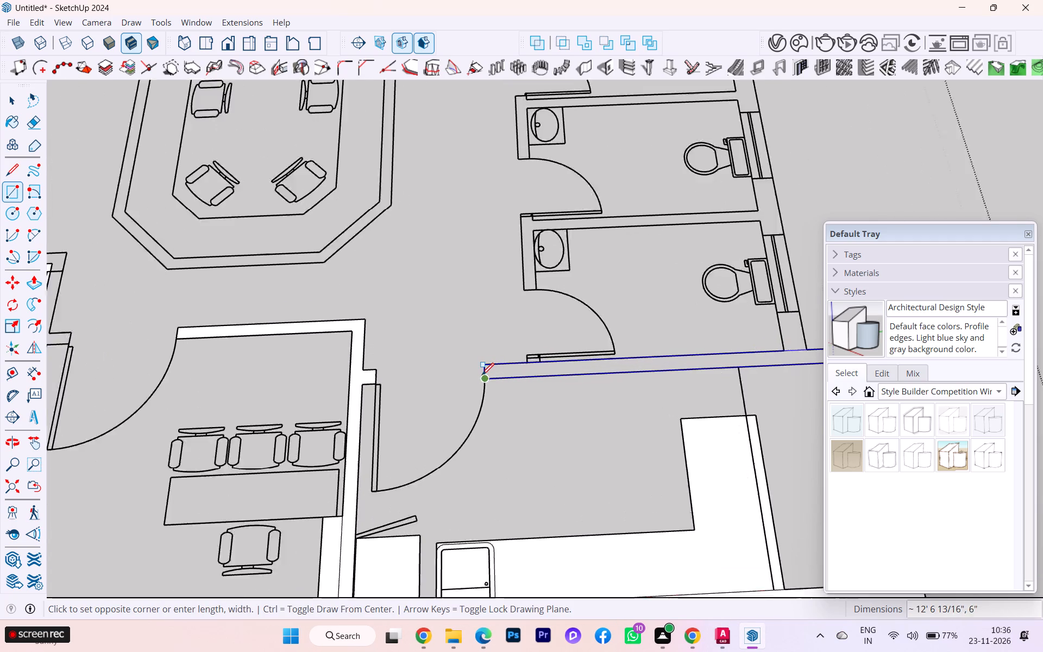
left_click(484, 378)
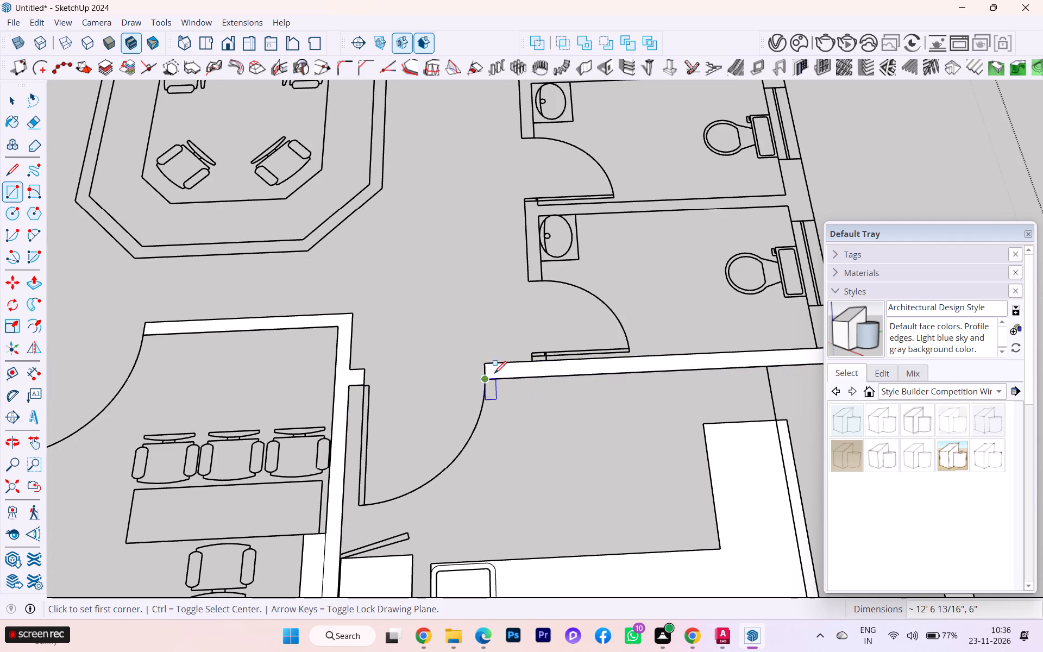
Draw a 9" by 15' 10" rectangle over the three toilets' outer wall, from the pantry wall to the projecting fourth toilet.
scroll(569, 366, "down", 9)
scroll(582, 368, "up", 1)
scroll(582, 368, "down", 4)
scroll(579, 330, "up", 3)
scroll(579, 330, "down", 2)
scroll(579, 330, "up", 2)
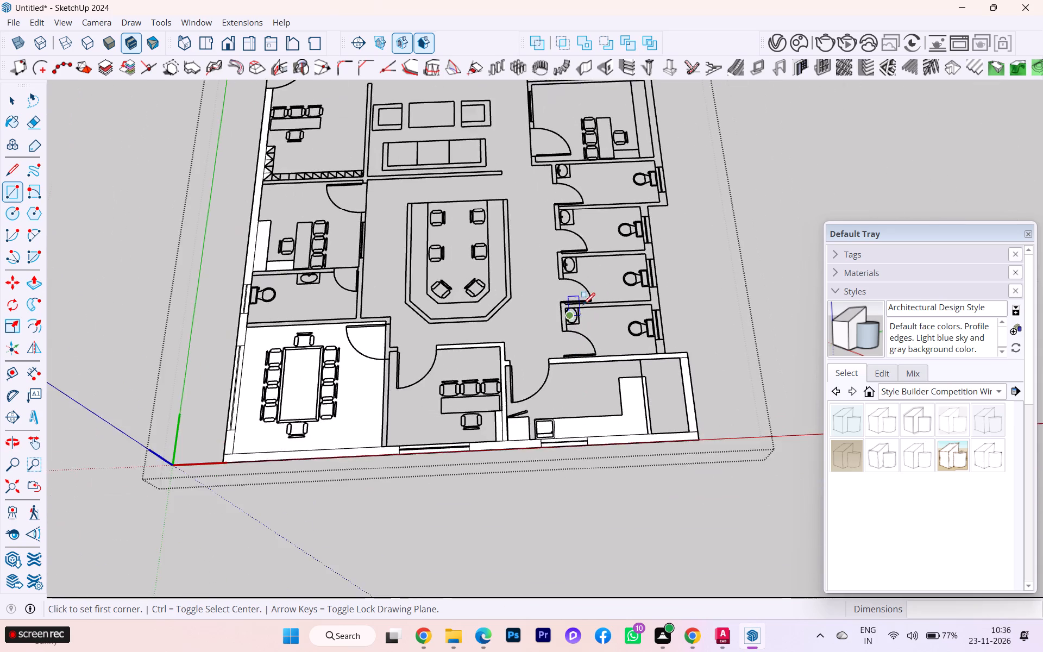
scroll(595, 302, "up", 6)
scroll(682, 309, "up", 8)
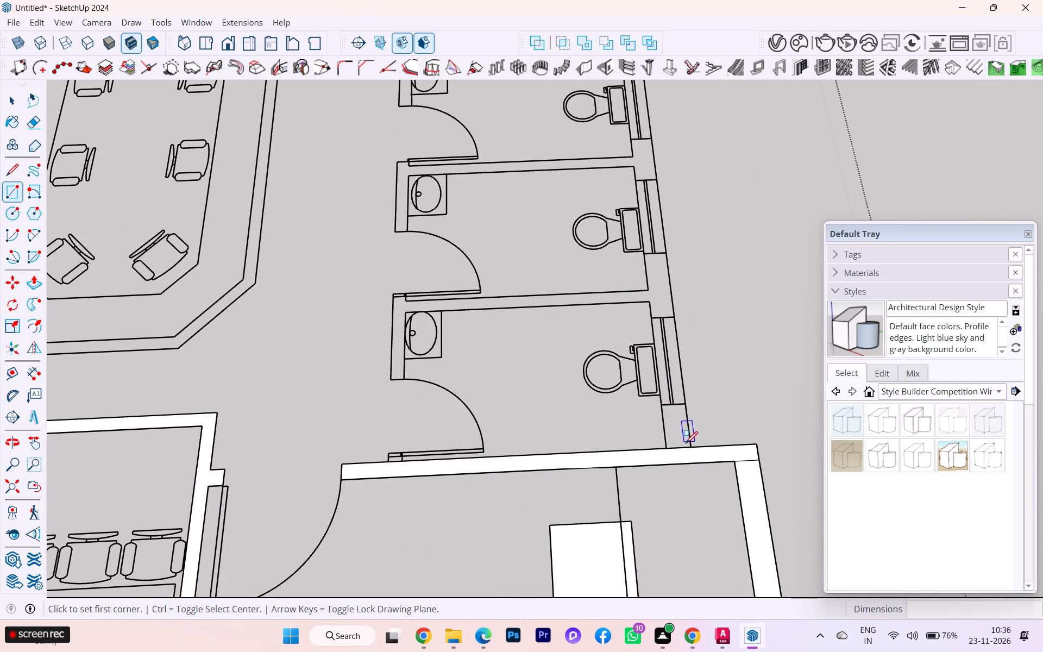
left_click(688, 447)
scroll(689, 455, "down", 4)
scroll(690, 463, "up", 1)
scroll(690, 465, "down", 7)
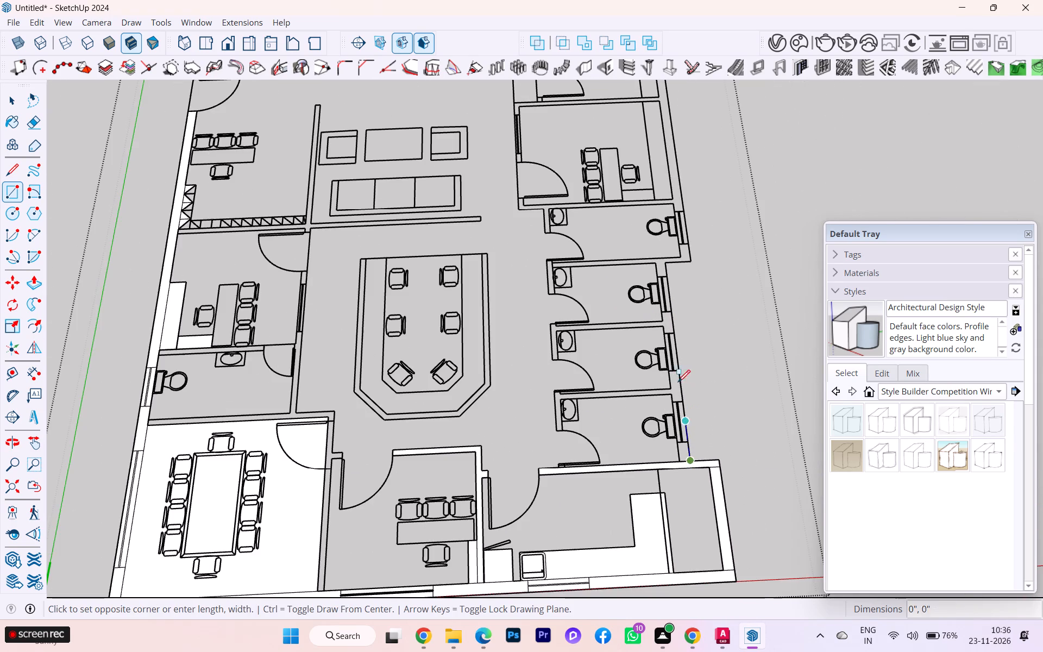
scroll(652, 262, "up", 4)
scroll(652, 262, "down", 1)
scroll(652, 262, "up", 7)
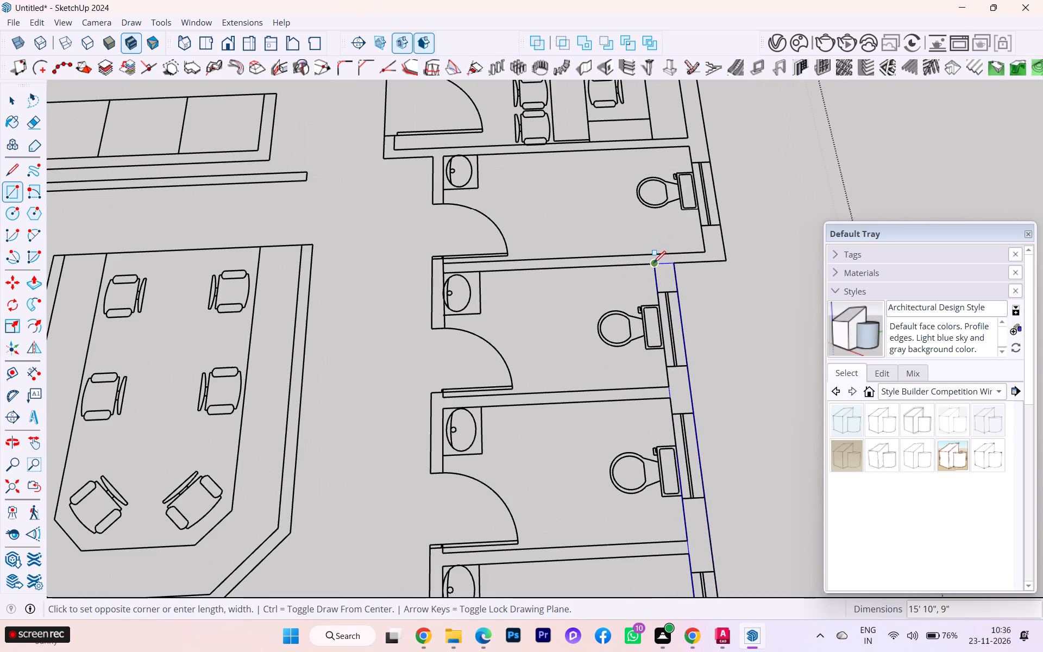
left_click(654, 263)
Draw a 5" by 12' 9" rectangle over the wall between the conference room and the toilet beside it.
scroll(700, 313, "down", 6)
scroll(709, 332, "up", 1)
scroll(709, 332, "down", 2)
scroll(658, 345, "down", 6)
scroll(658, 345, "up", 2)
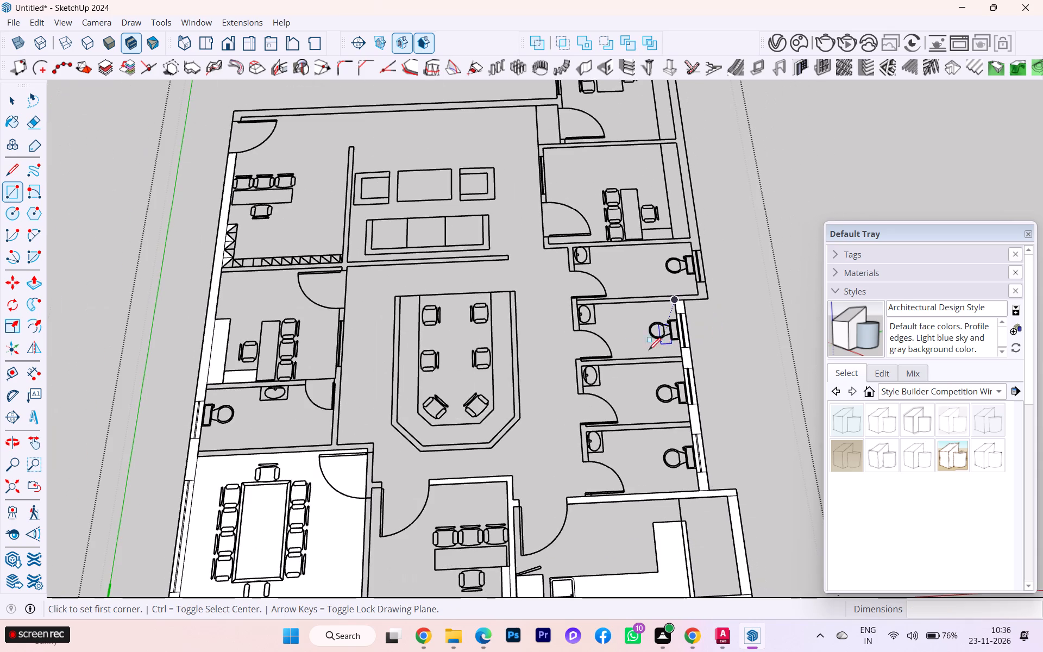
scroll(190, 459, "up", 9)
scroll(198, 447, "down", 2)
scroll(198, 447, "up", 7)
left_click(202, 449)
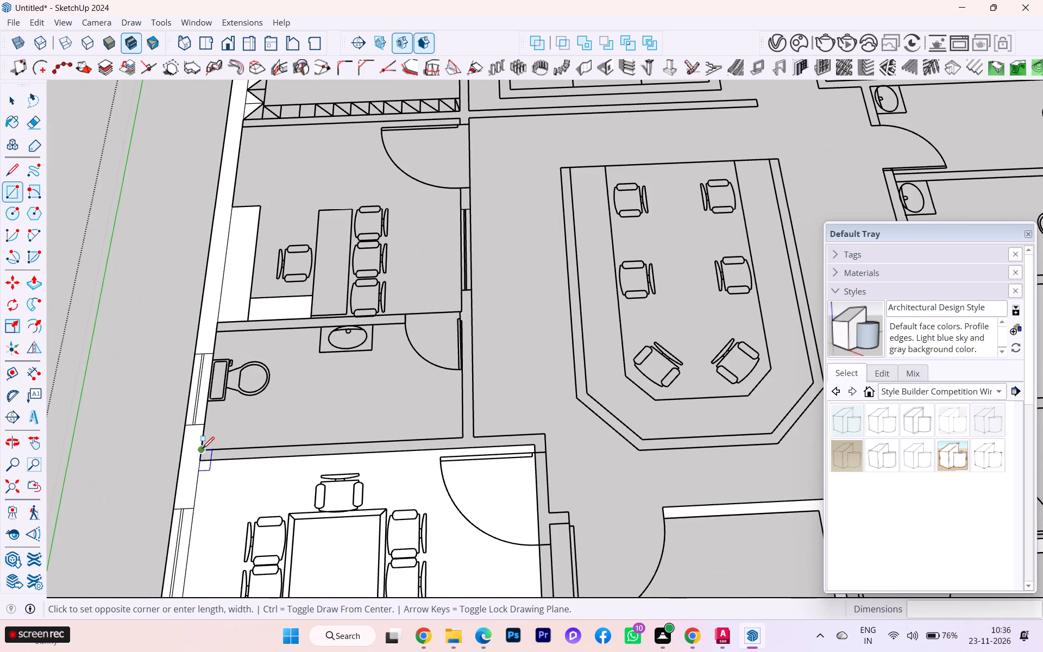
left_click(532, 443)
Delete the face filling the conference room's floor, keeping the surrounding wall faces.
scroll(532, 443, "down", 7)
scroll(530, 434, "up", 4)
scroll(530, 433, "down", 1)
scroll(516, 387, "down", 1)
scroll(516, 387, "up", 1)
scroll(516, 387, "down", 10)
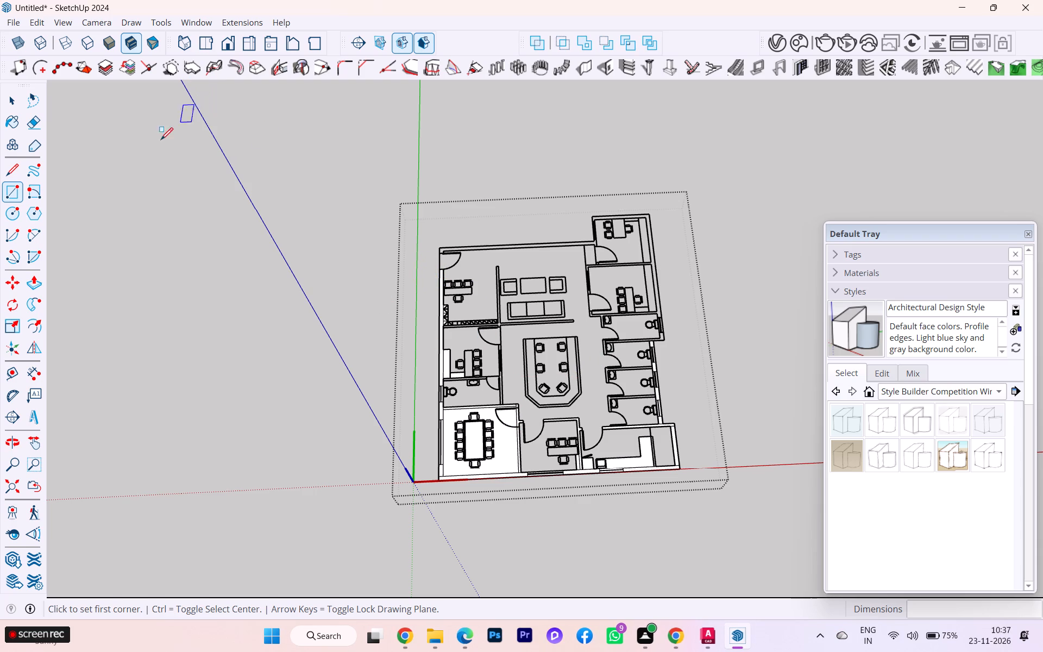
left_click(12, 105)
scroll(514, 487, "up", 5)
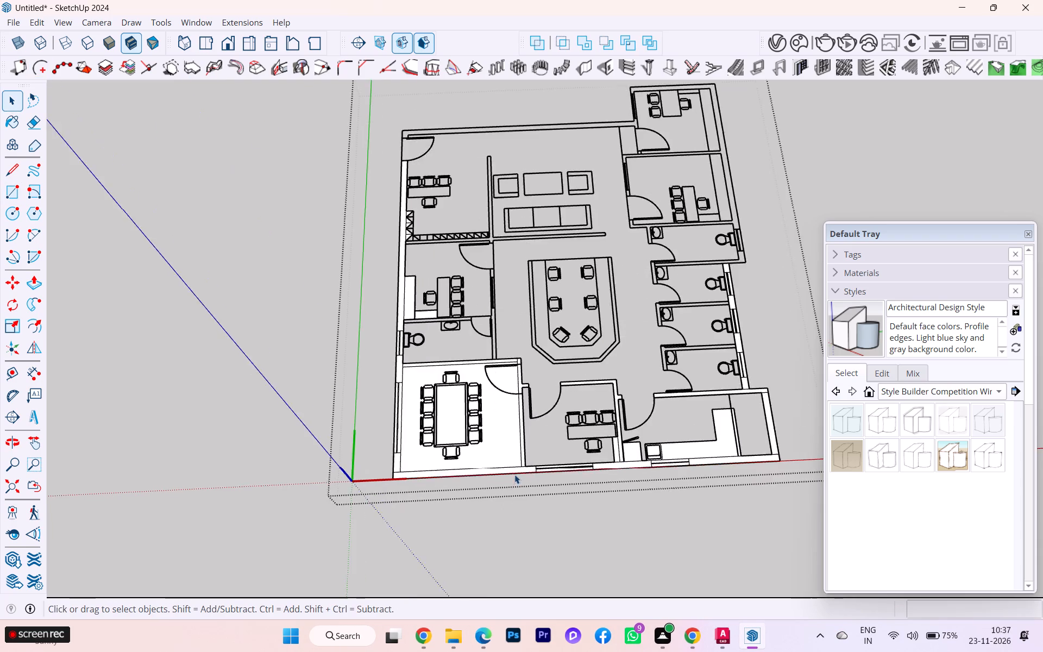
scroll(514, 474, "up", 4)
left_click(506, 444)
key("Delete")
Delete the unwanted faces filling the pantry's corner box, counter and sink.
scroll(687, 464, "up", 1)
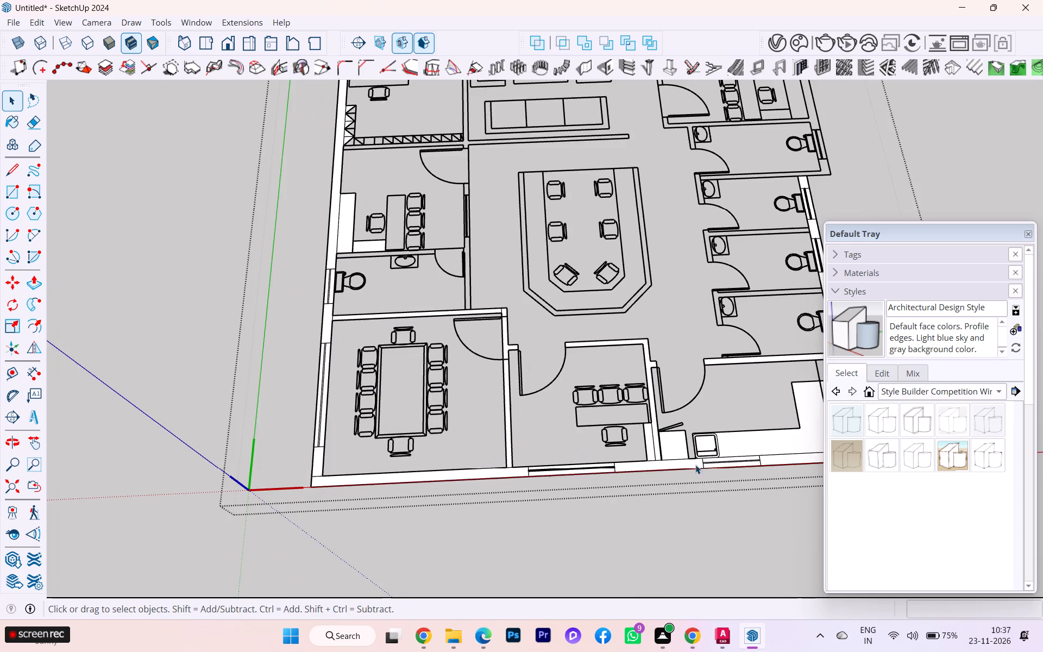
scroll(695, 465, "up", 2)
left_click(664, 443)
key("Delete")
left_click(747, 444)
key("Delete")
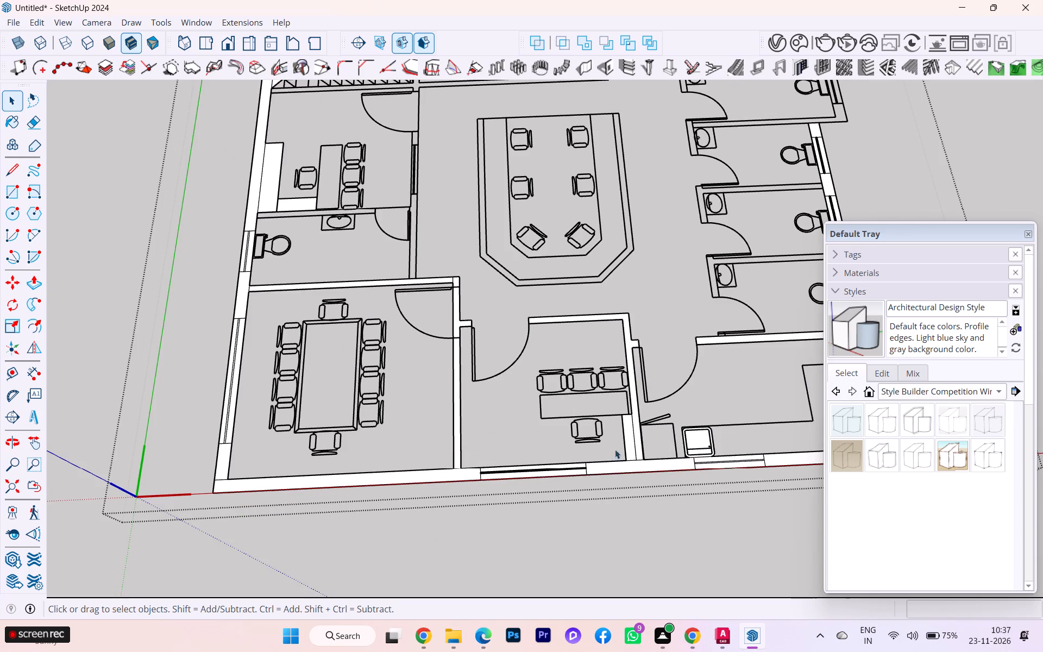
scroll(540, 447, "down", 1)
scroll(673, 448, "up", 16)
left_click(687, 434)
key("Delete")
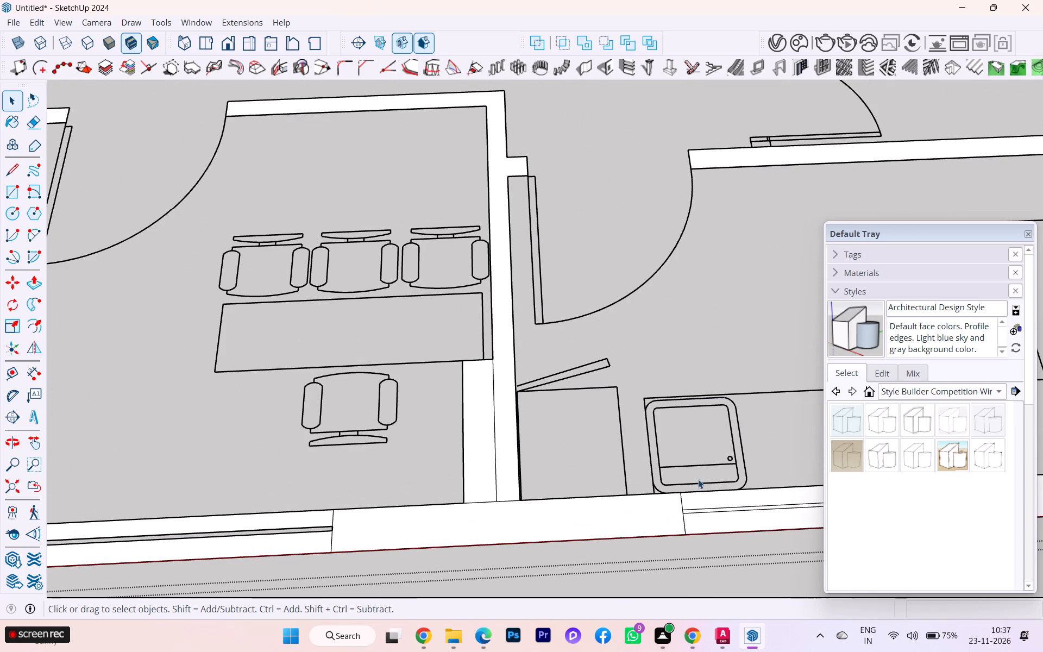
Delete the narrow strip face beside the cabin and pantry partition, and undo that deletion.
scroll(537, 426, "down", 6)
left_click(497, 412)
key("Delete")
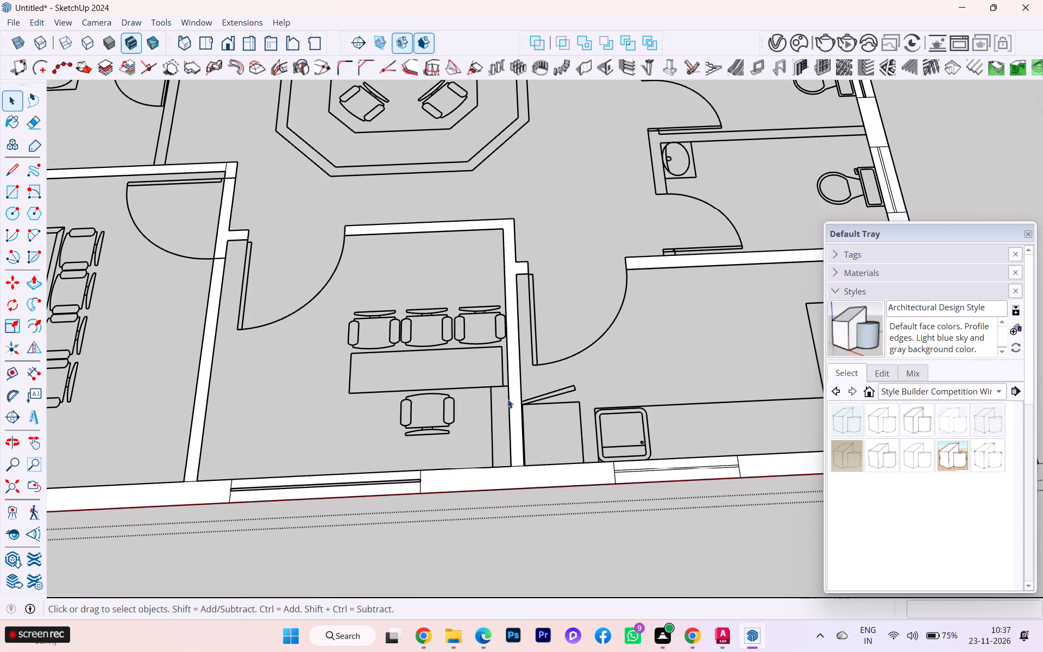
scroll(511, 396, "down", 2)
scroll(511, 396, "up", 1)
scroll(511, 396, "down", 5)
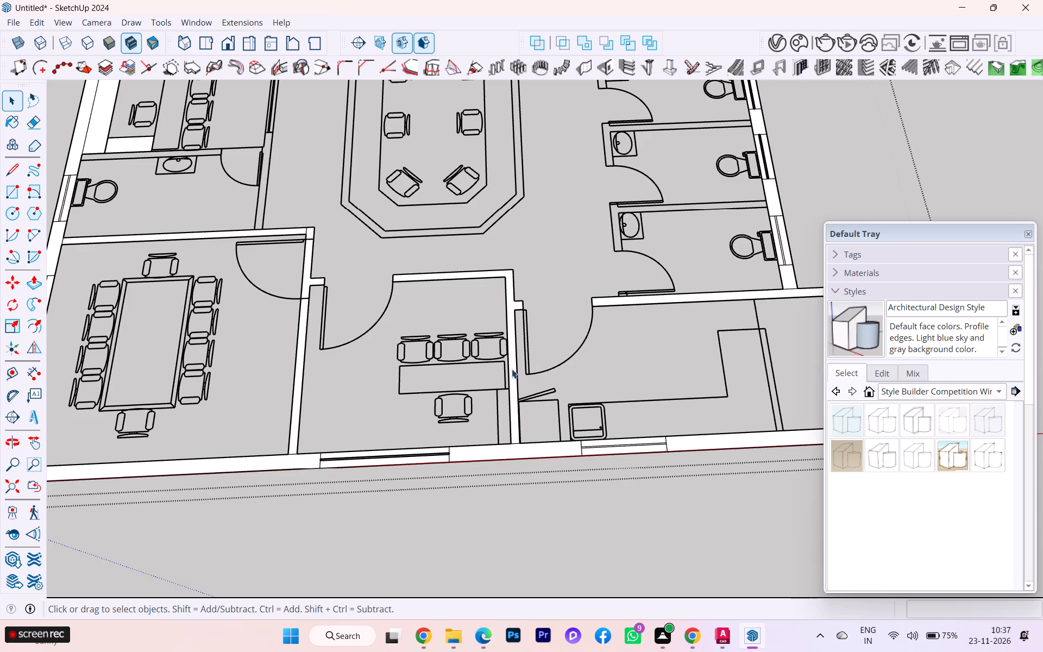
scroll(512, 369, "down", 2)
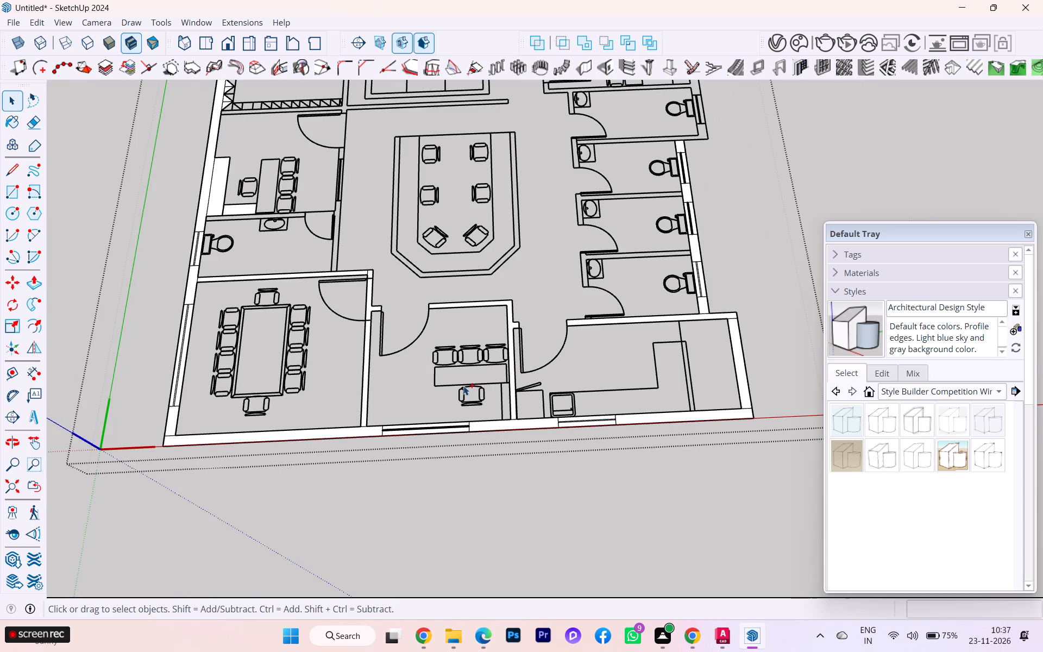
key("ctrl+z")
Erase the seam edges between the wall faces at both corners of the pantry's outer side wall.
scroll(771, 341, "up", 2)
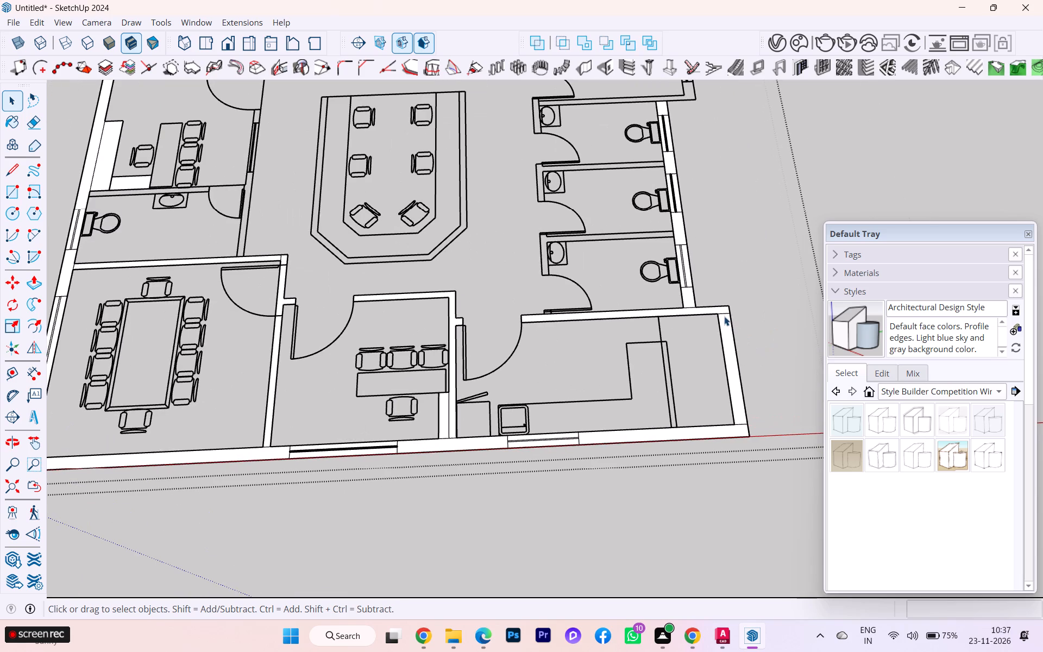
key("e")
scroll(724, 316, "up", 2)
left_click(726, 313)
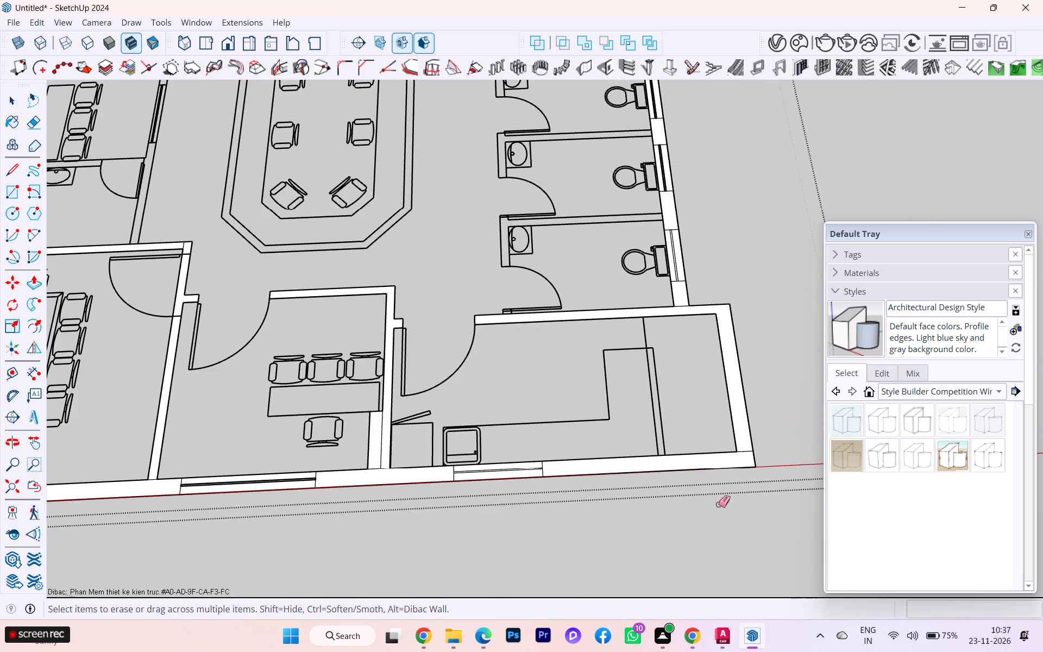
left_click(743, 454)
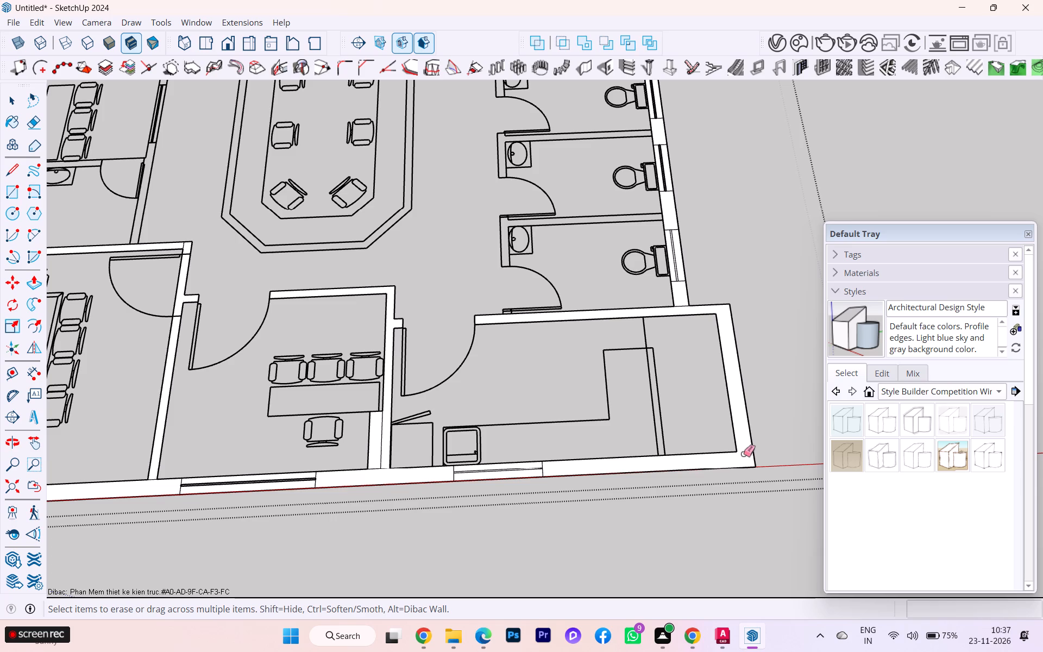
Erase the seam edge where the cabin and pantry partition meets the red-axis outer wall.
scroll(342, 496, "up", 4)
scroll(395, 465, "up", 3)
scroll(409, 457, "down", 1)
scroll(409, 457, "up", 2)
scroll(409, 457, "down", 2)
scroll(409, 457, "up", 1)
left_click(409, 457)
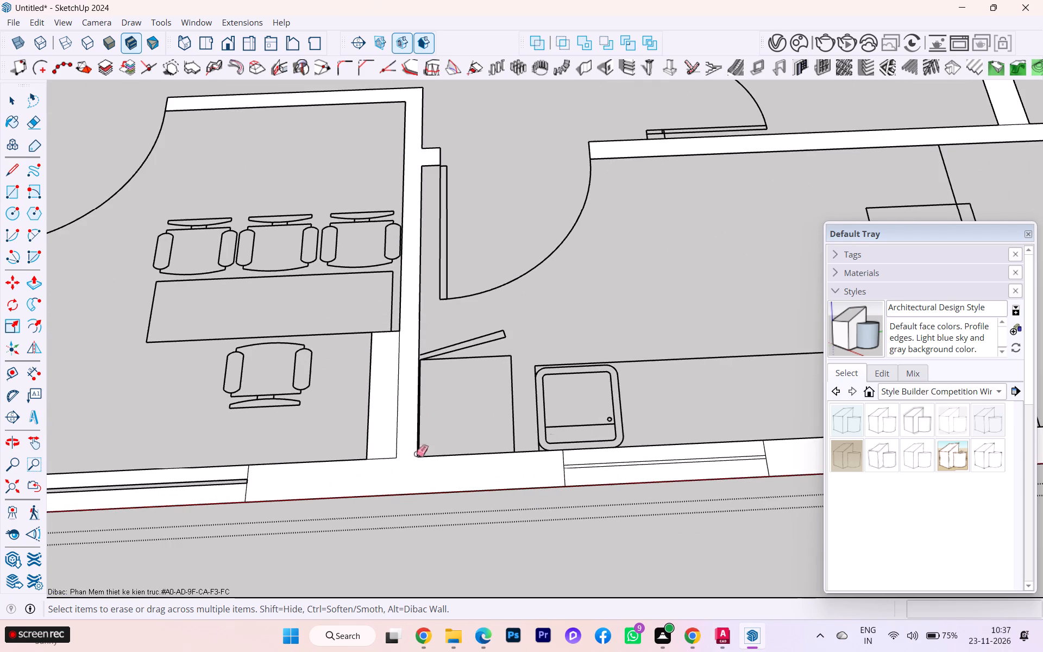
Erase the seam edge at the conference room's outer corner near the origin.
scroll(646, 426, "down", 9)
scroll(651, 422, "up", 1)
scroll(651, 422, "down", 2)
scroll(651, 422, "up", 1)
scroll(651, 422, "down", 6)
scroll(644, 424, "up", 1)
scroll(644, 424, "down", 3)
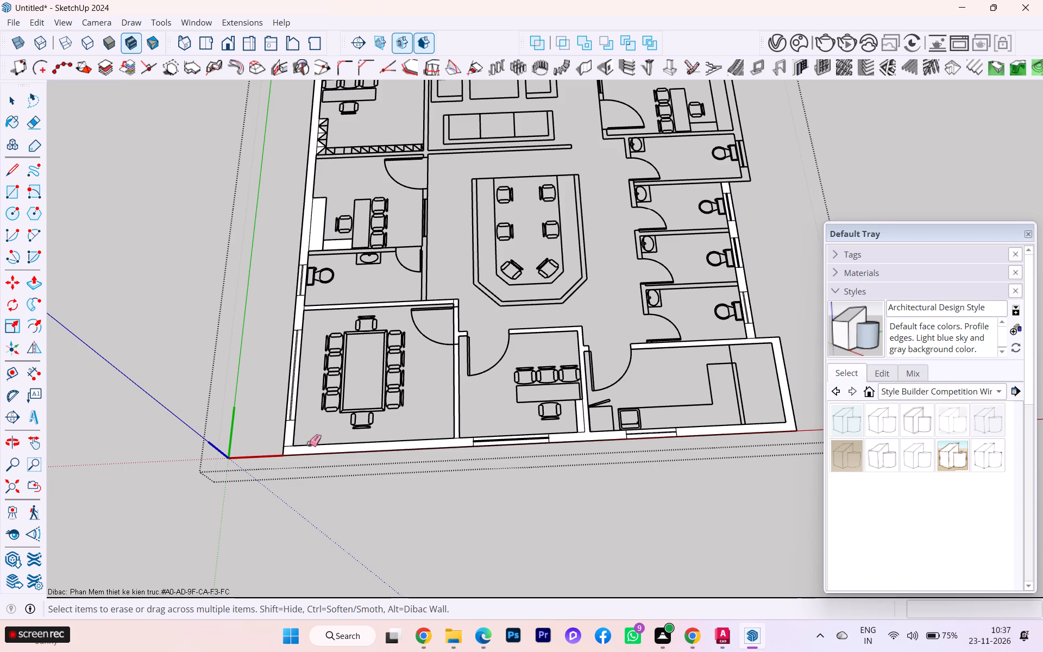
scroll(307, 448, "up", 3)
scroll(307, 448, "down", 1)
scroll(307, 448, "up", 5)
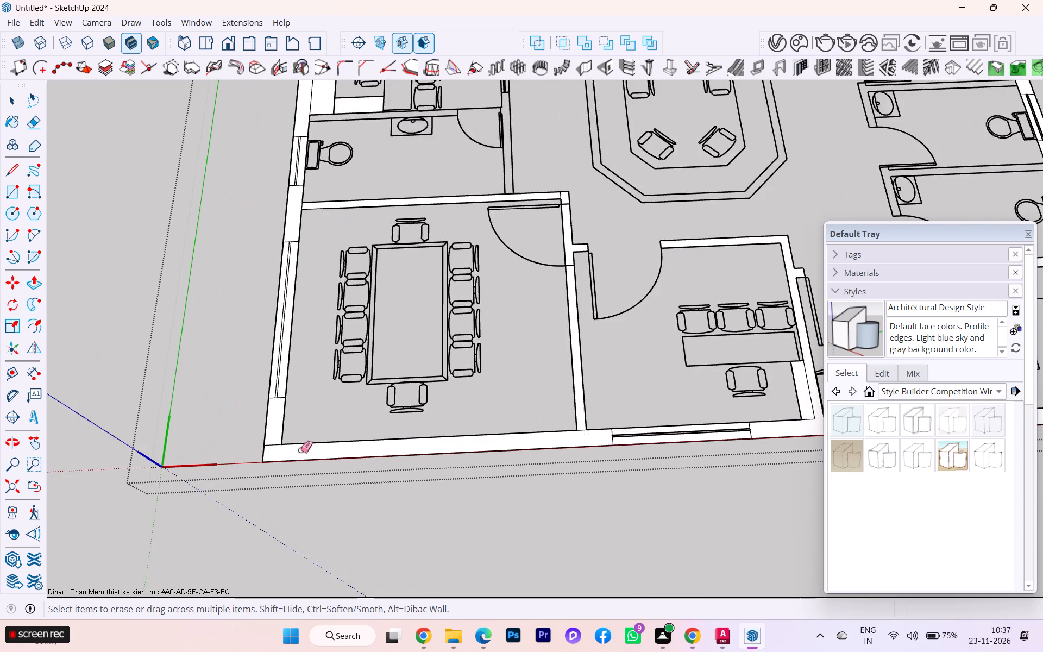
scroll(300, 450, "up", 1)
scroll(299, 450, "down", 1)
scroll(299, 451, "up", 2)
left_click(259, 444)
Erase the seam edge where the toilets' outer wall meets the pantry wall.
scroll(313, 441, "down", 2)
scroll(326, 446, "up", 4)
scroll(329, 448, "down", 3)
scroll(330, 448, "up", 1)
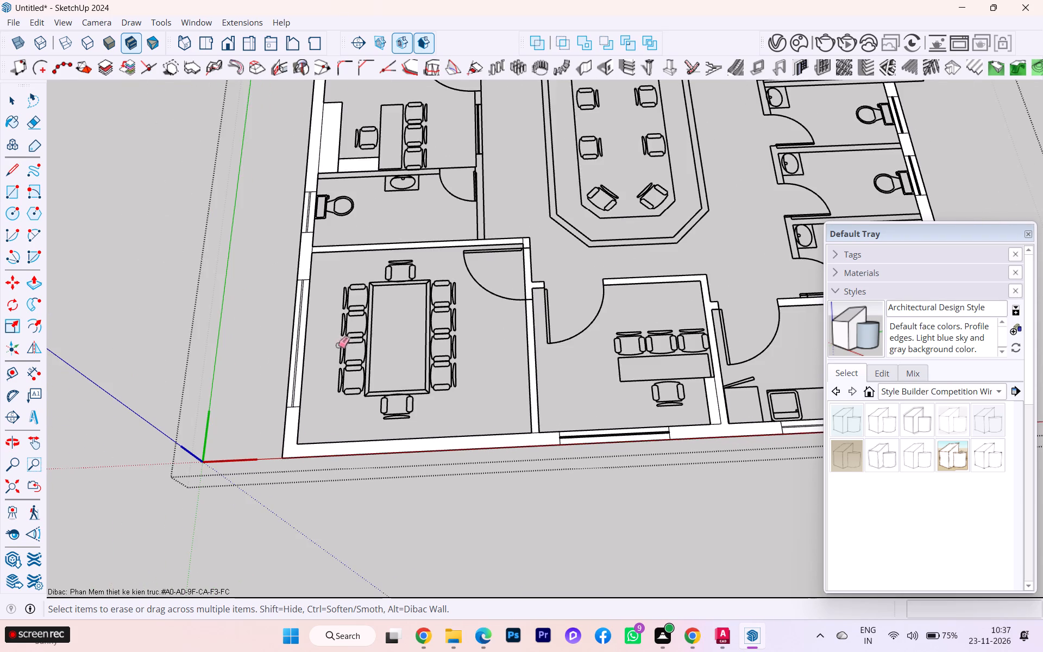
scroll(337, 345, "down", 4)
scroll(331, 361, "up", 2)
scroll(330, 362, "down", 9)
scroll(329, 367, "up", 1)
scroll(329, 367, "down", 4)
scroll(339, 271, "up", 1)
scroll(340, 270, "down", 1)
scroll(341, 267, "up", 1)
scroll(342, 266, "down", 1)
scroll(345, 264, "up", 2)
scroll(588, 297, "up", 3)
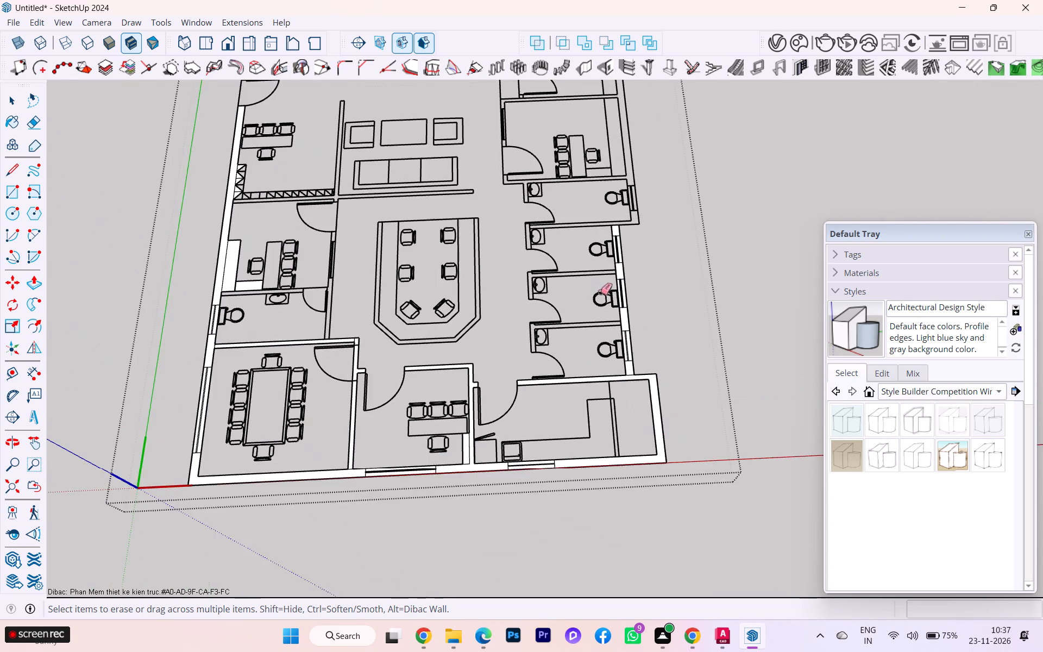
scroll(654, 357, "down", 1)
scroll(655, 357, "up", 13)
scroll(622, 385, "down", 1)
scroll(622, 385, "up", 4)
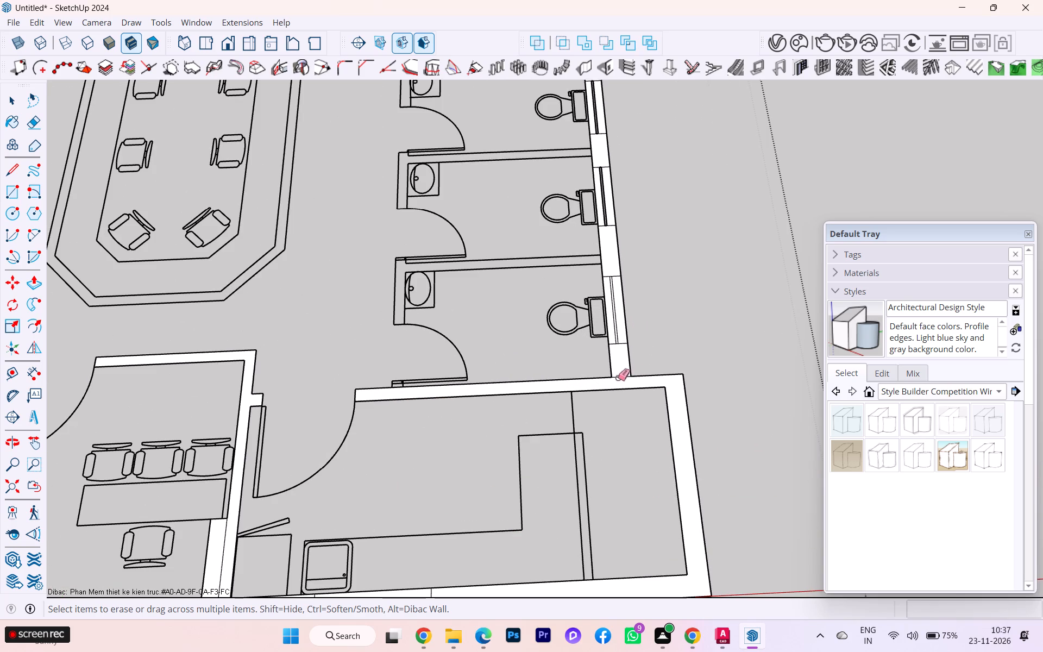
left_click(618, 378)
Examine the traced wall faces for leftover seam edges and the plan for walls still untraced.
scroll(631, 341, "down", 9)
scroll(631, 341, "up", 1)
scroll(631, 341, "down", 2)
scroll(633, 342, "up", 1)
scroll(634, 343, "down", 1)
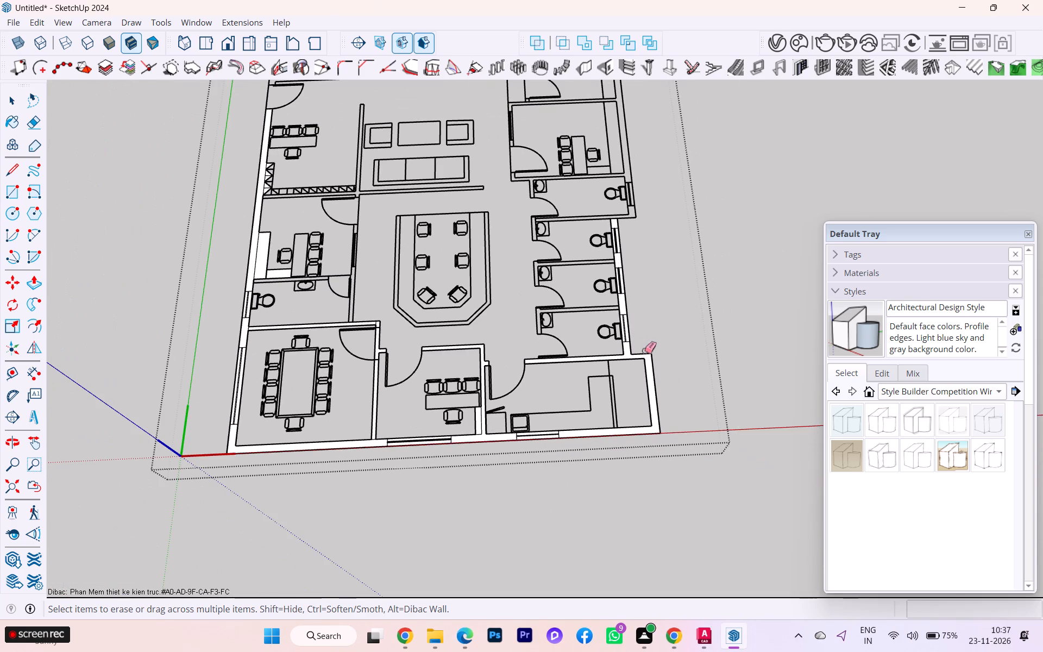
scroll(497, 454, "up", 1)
scroll(496, 454, "down", 1)
scroll(496, 454, "up", 5)
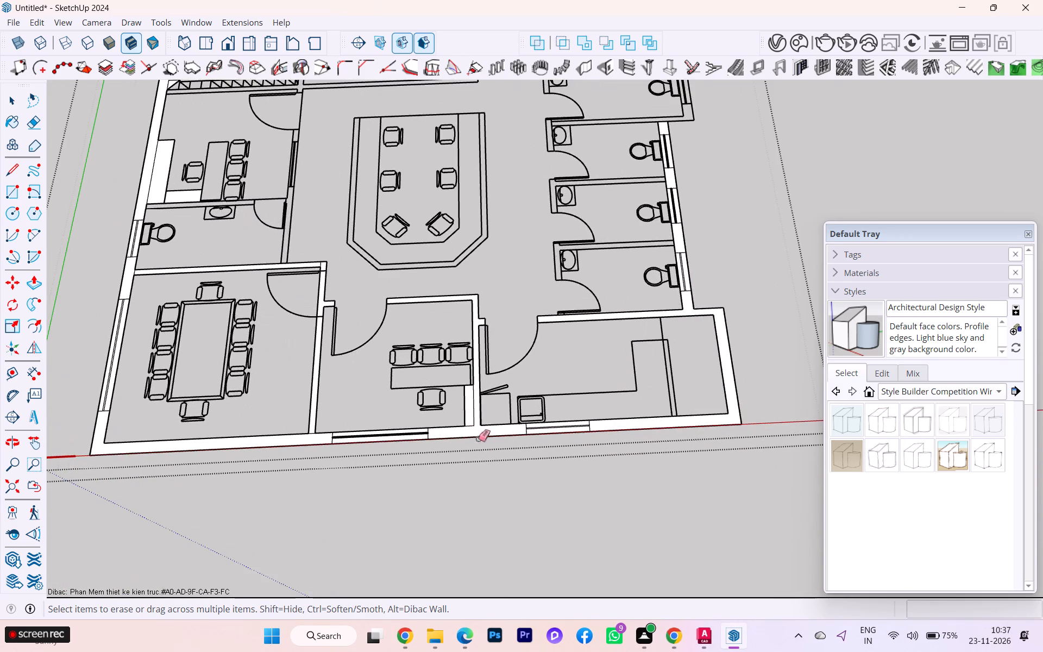
scroll(466, 438, "up", 2)
scroll(477, 407, "down", 6)
scroll(596, 413, "down", 6)
scroll(605, 416, "up", 1)
scroll(606, 416, "down", 1)
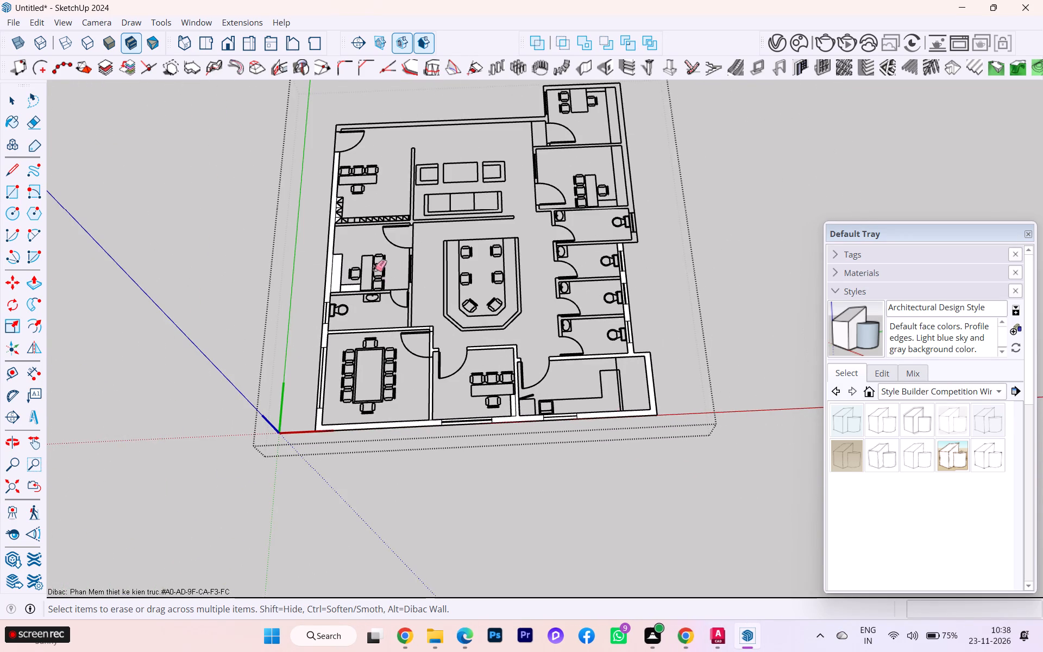
scroll(357, 250, "up", 3)
scroll(337, 122, "up", 3)
scroll(336, 120, "down", 2)
scroll(336, 120, "up", 1)
scroll(336, 120, "down", 6)
scroll(336, 120, "up", 2)
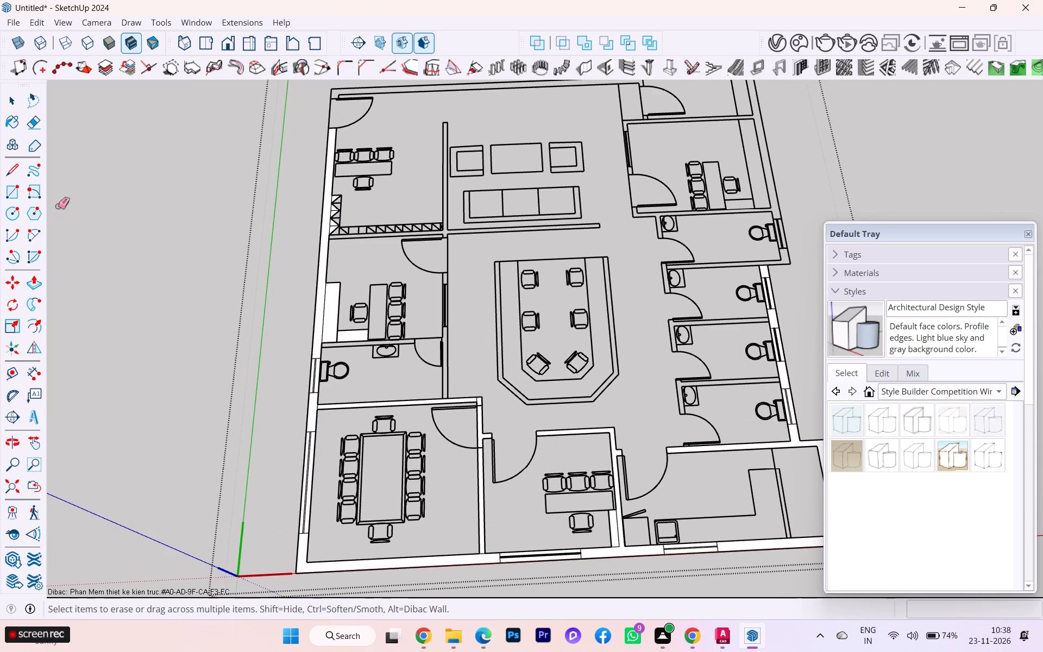
Trace the far outer wall behind the sofa area with a rectangle about 29' 7 15/16" by 9", ending at the far corner cabin.
left_click(11, 199)
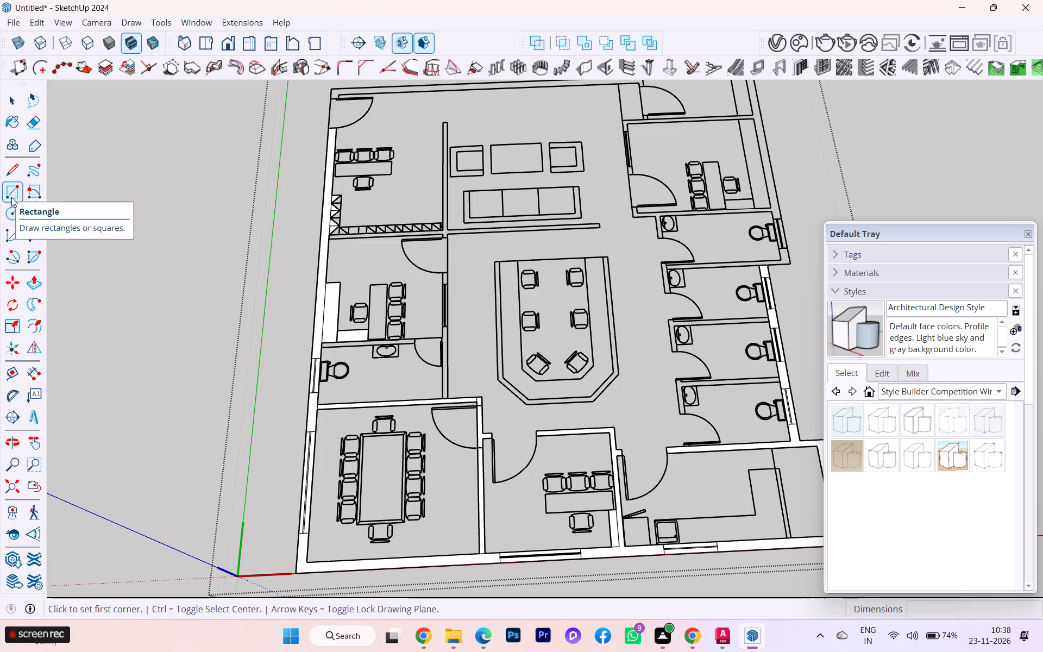
scroll(327, 259, "down", 1)
scroll(344, 270, "up", 1)
scroll(348, 273, "down", 6)
scroll(350, 274, "up", 1)
scroll(350, 274, "down", 1)
scroll(382, 95, "down", 1)
scroll(382, 95, "up", 4)
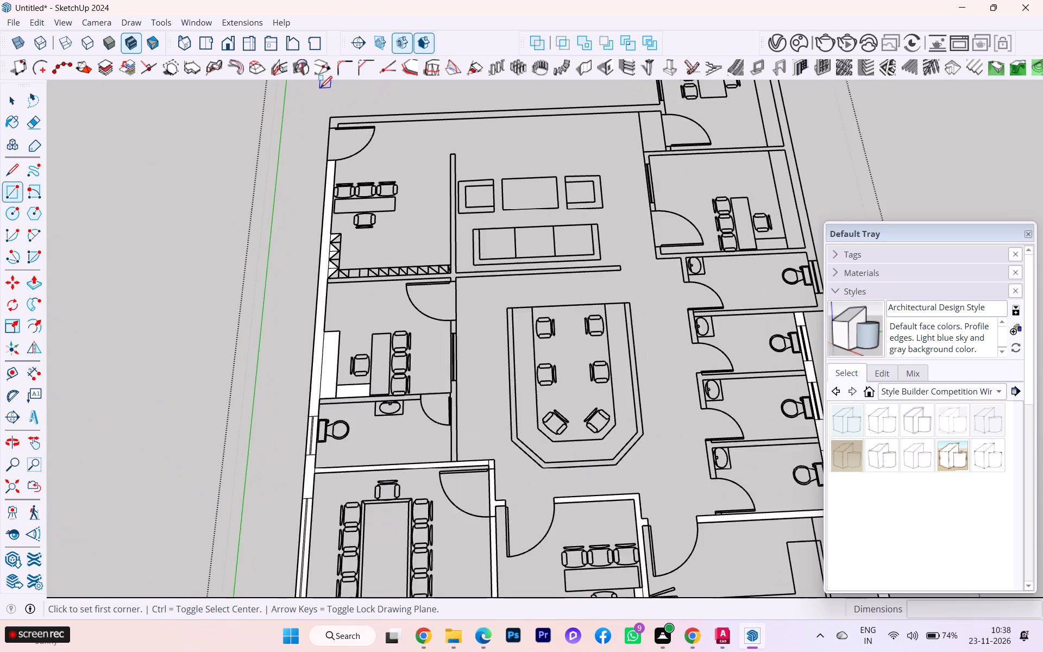
scroll(320, 88, "up", 2)
scroll(321, 94, "down", 2)
scroll(321, 95, "up", 1)
scroll(325, 101, "down", 1)
scroll(327, 104, "up", 1)
scroll(447, 137, "up", 2)
scroll(509, 138, "down", 1)
scroll(551, 137, "up", 2)
scroll(745, 105, "up", 4)
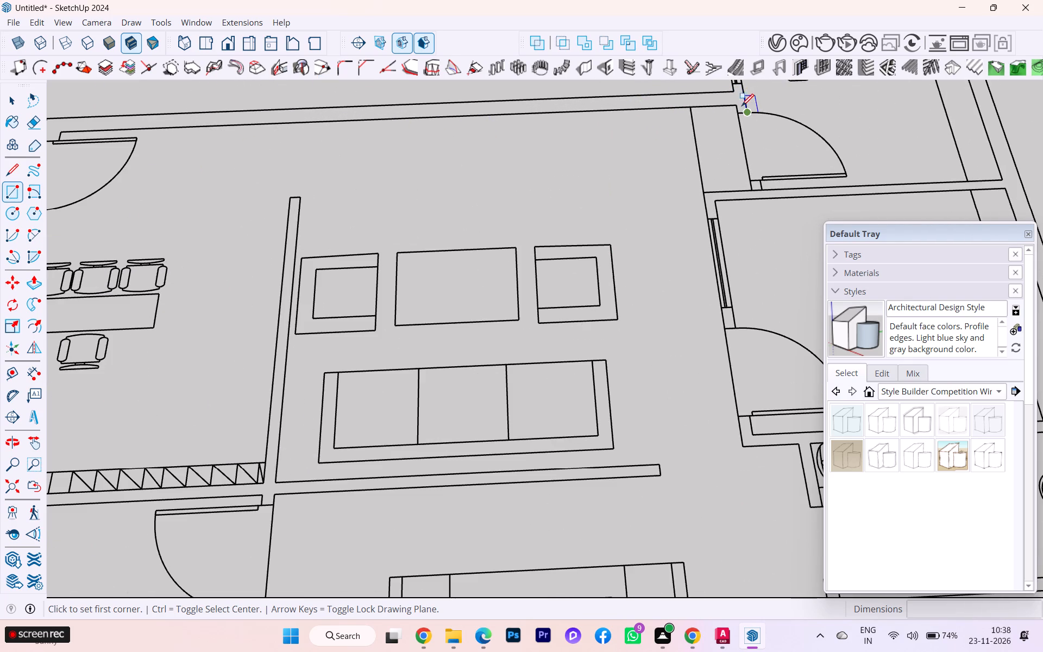
scroll(738, 103, "down", 2)
scroll(738, 103, "up", 1)
scroll(738, 103, "down", 2)
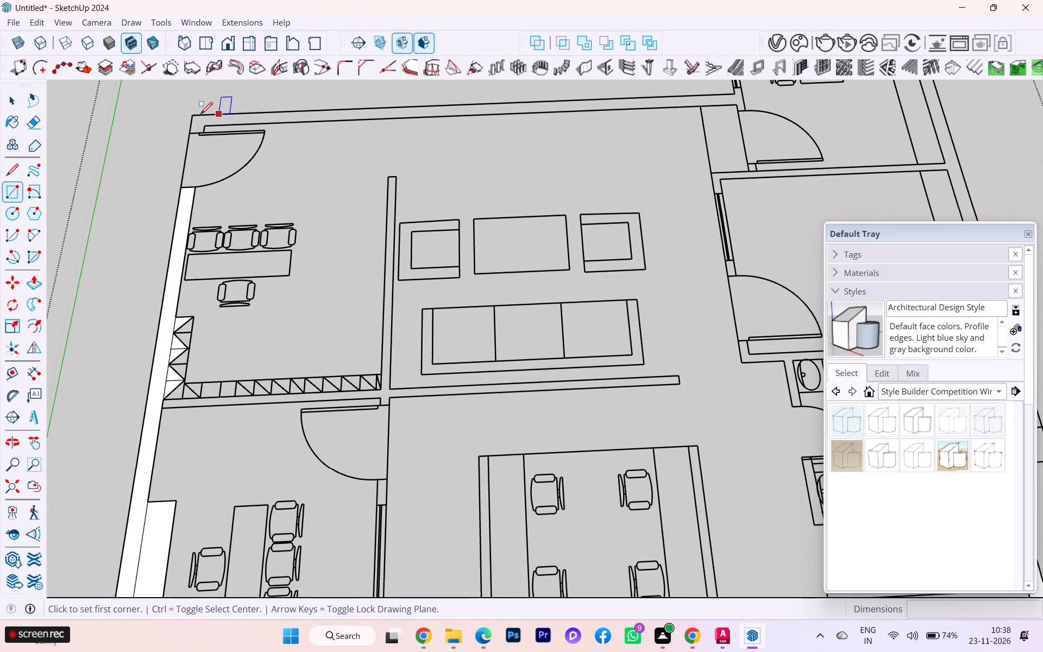
left_click(196, 115)
scroll(738, 105, "up", 1)
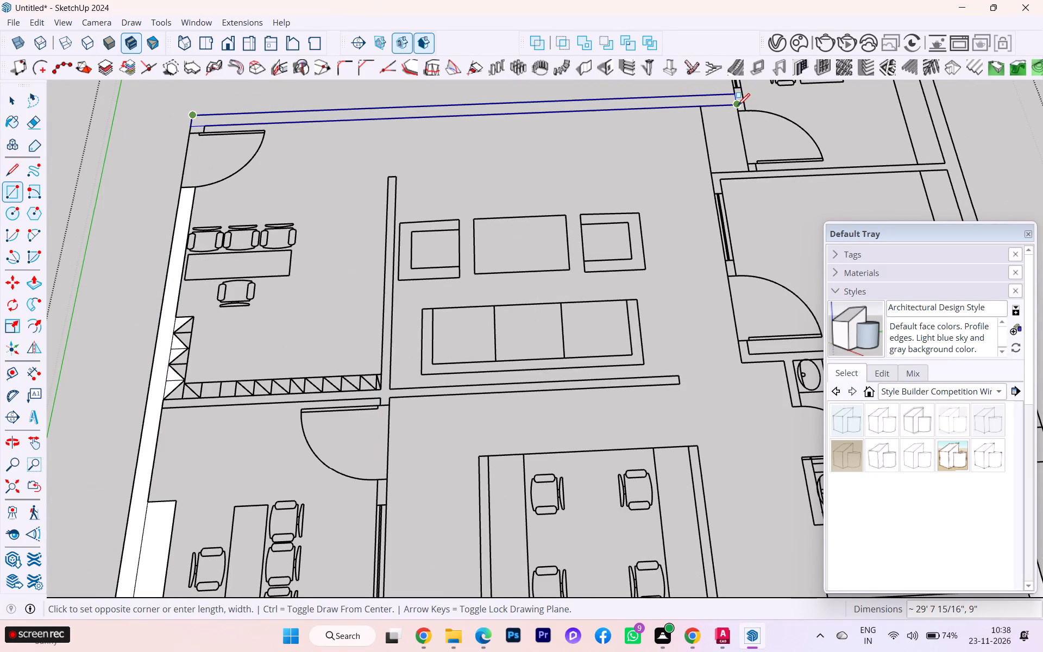
scroll(738, 105, "up", 1)
left_click(738, 104)
Trace the short wall stub between the far outer wall and the entrance door with a rectangle about 9" by 5 1/2".
scroll(738, 104, "down", 3)
scroll(210, 129, "up", 1)
scroll(210, 129, "down", 1)
scroll(210, 129, "up", 7)
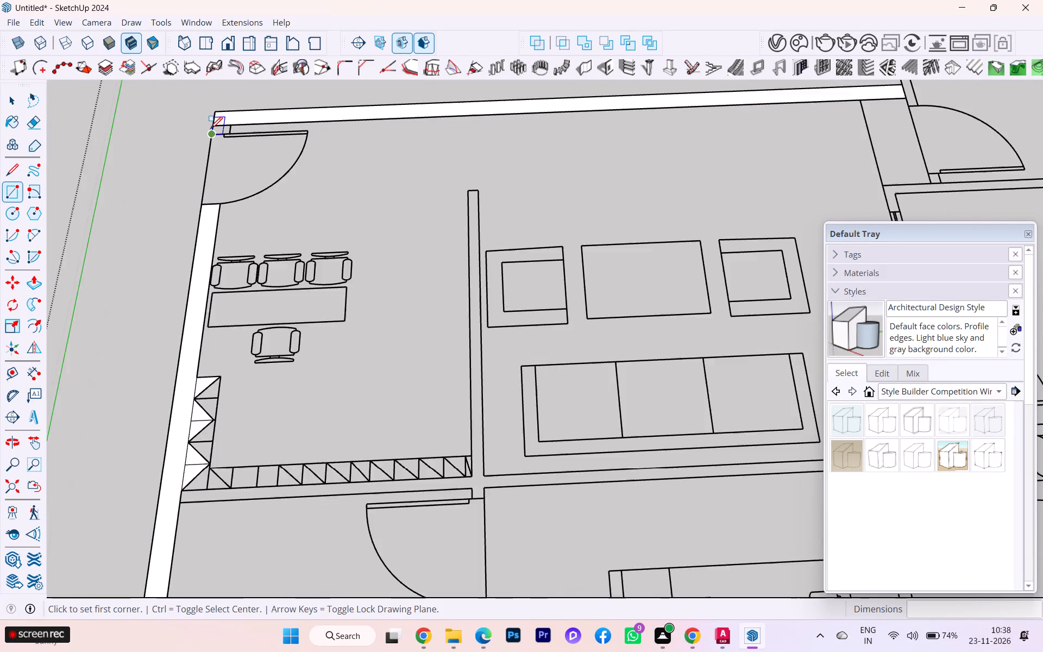
scroll(210, 129, "up", 6)
scroll(207, 123, "down", 5)
scroll(207, 123, "up", 2)
left_click(216, 127)
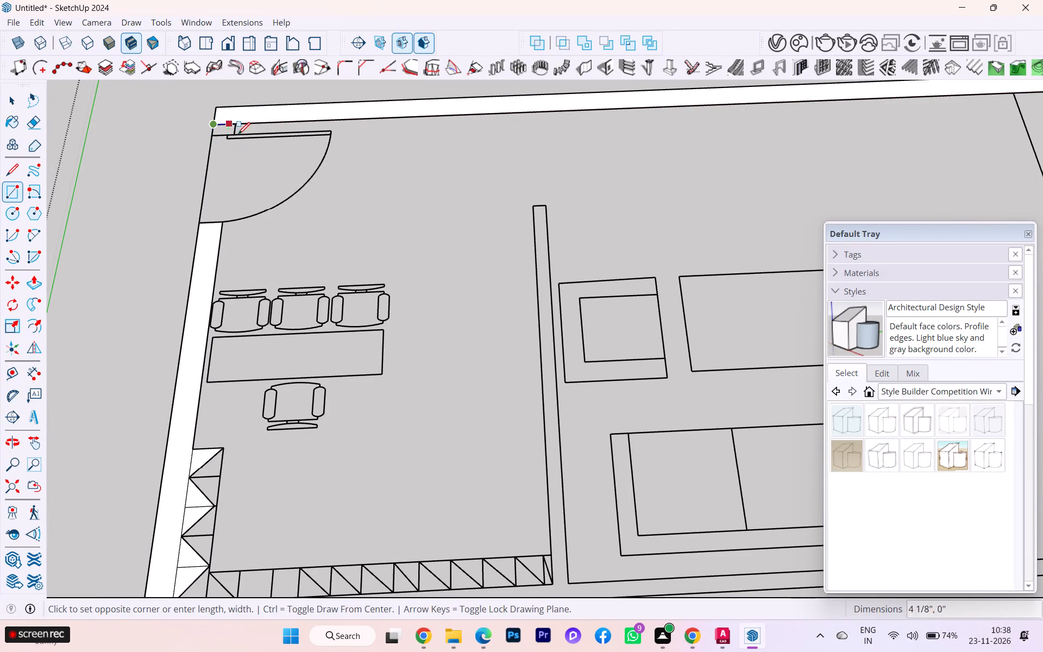
scroll(243, 135, "up", 1)
scroll(243, 135, "down", 1)
scroll(243, 135, "up", 3)
scroll(235, 137, "down", 2)
scroll(233, 137, "up", 3)
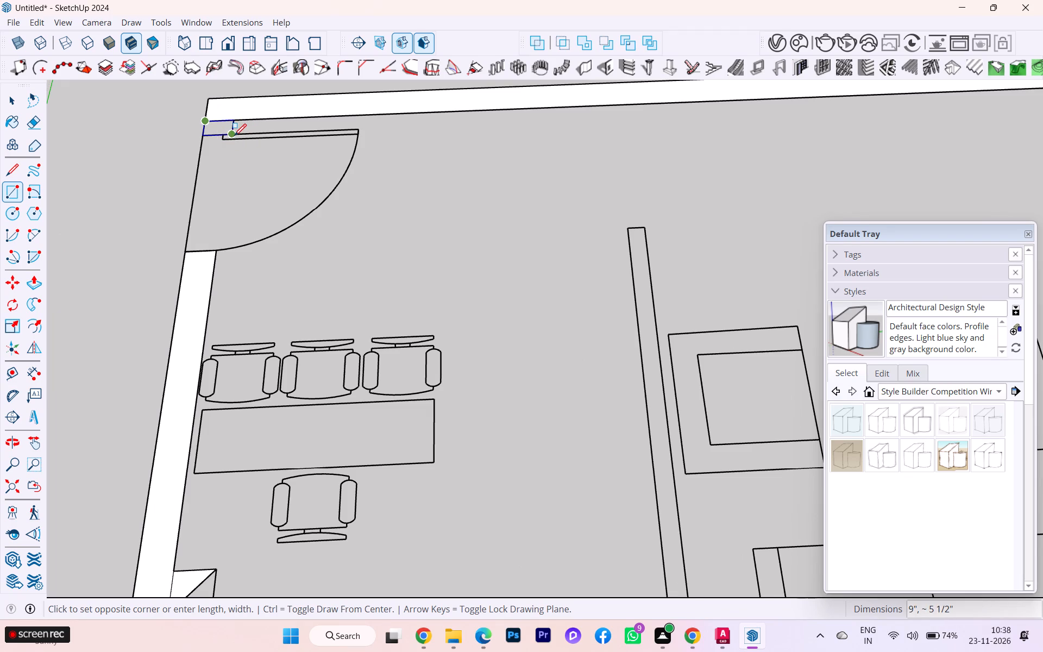
scroll(234, 136, "up", 1)
scroll(234, 136, "down", 1)
scroll(234, 136, "up", 11)
scroll(234, 135, "down", 1)
scroll(234, 135, "up", 4)
left_click(228, 133)
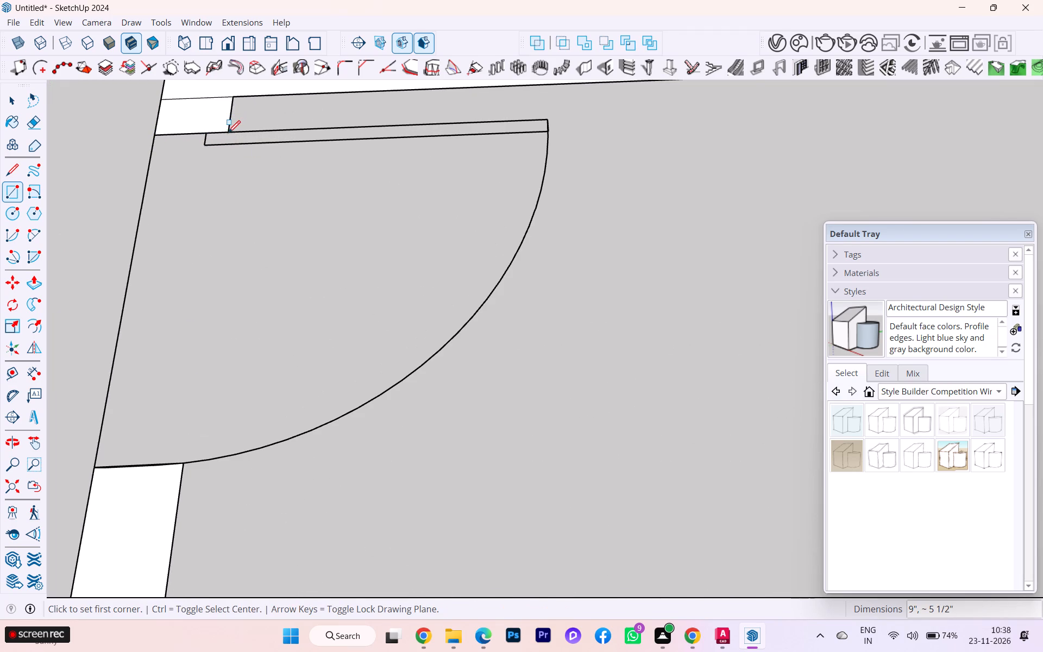
Erase the seam edge between the door-side wall stub and the far outer wall.
key("e")
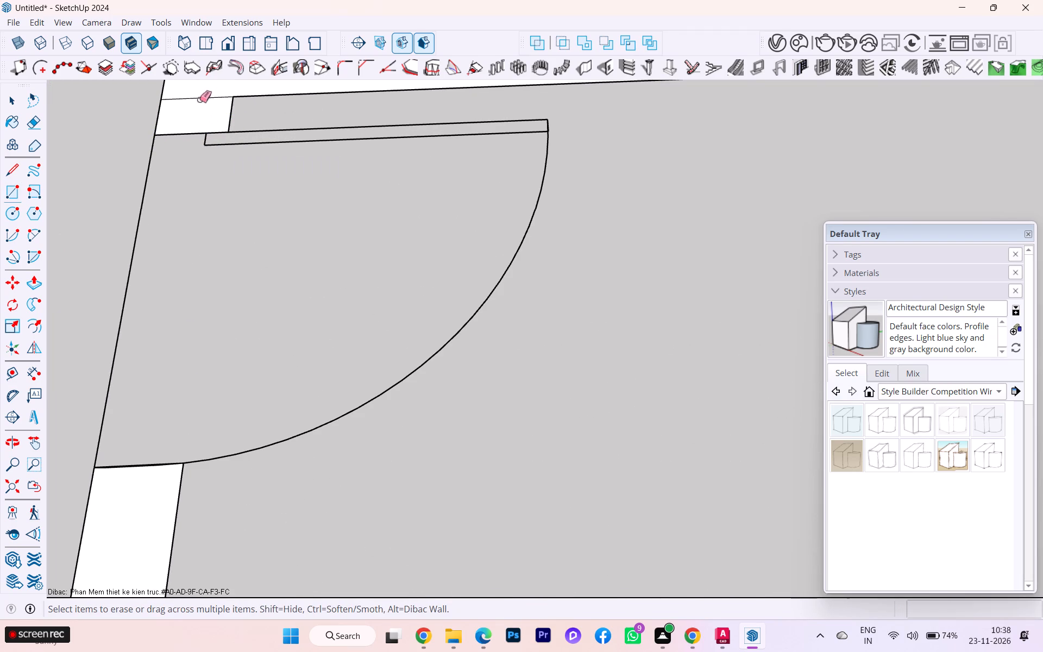
left_click(199, 99)
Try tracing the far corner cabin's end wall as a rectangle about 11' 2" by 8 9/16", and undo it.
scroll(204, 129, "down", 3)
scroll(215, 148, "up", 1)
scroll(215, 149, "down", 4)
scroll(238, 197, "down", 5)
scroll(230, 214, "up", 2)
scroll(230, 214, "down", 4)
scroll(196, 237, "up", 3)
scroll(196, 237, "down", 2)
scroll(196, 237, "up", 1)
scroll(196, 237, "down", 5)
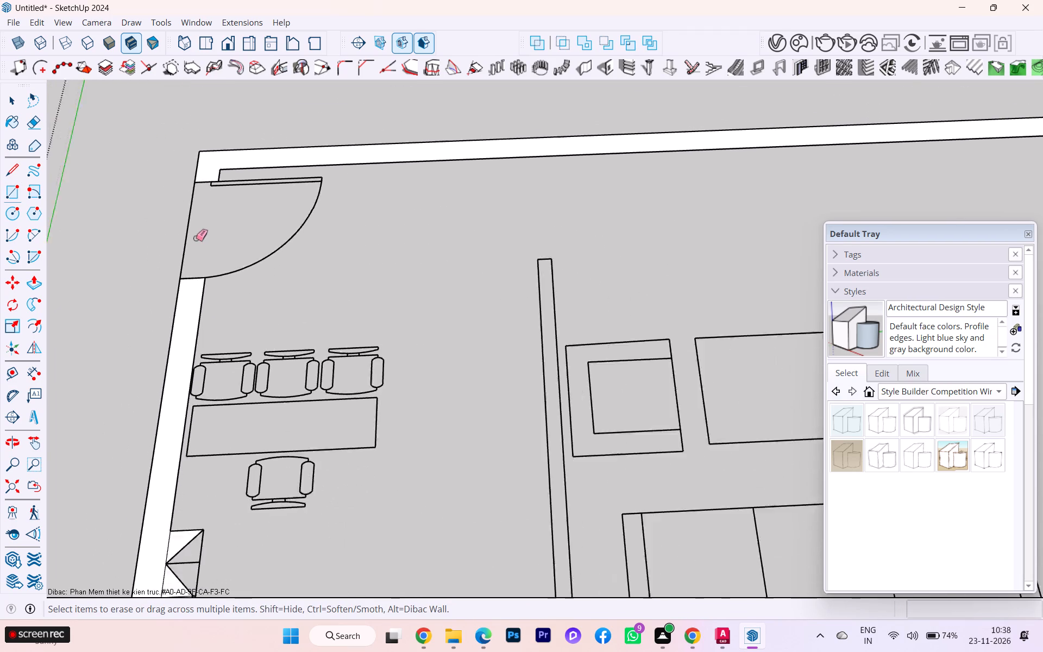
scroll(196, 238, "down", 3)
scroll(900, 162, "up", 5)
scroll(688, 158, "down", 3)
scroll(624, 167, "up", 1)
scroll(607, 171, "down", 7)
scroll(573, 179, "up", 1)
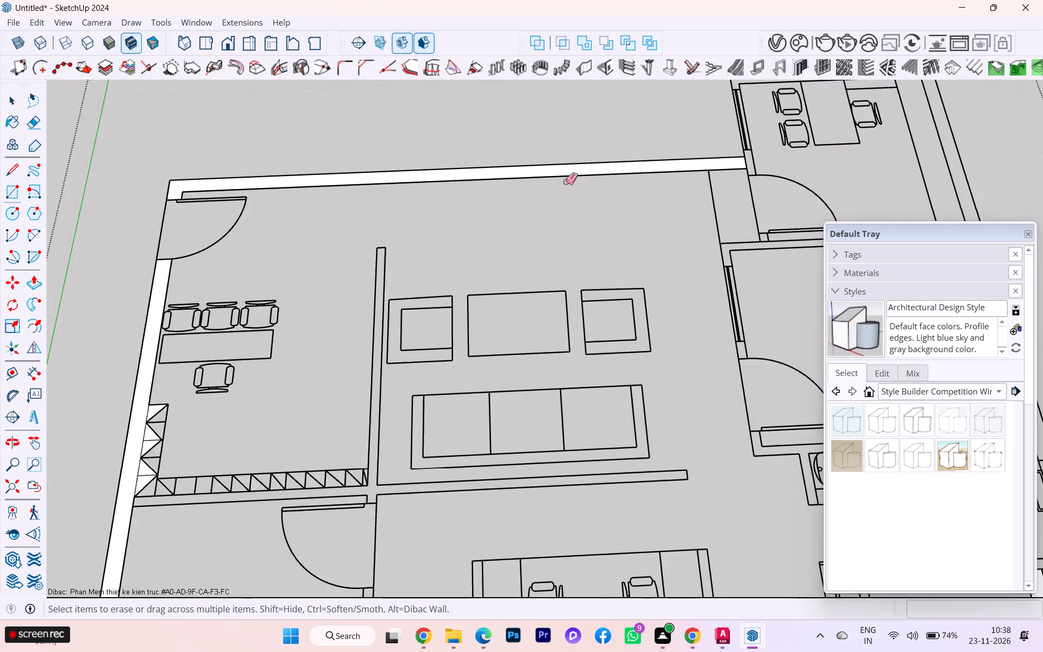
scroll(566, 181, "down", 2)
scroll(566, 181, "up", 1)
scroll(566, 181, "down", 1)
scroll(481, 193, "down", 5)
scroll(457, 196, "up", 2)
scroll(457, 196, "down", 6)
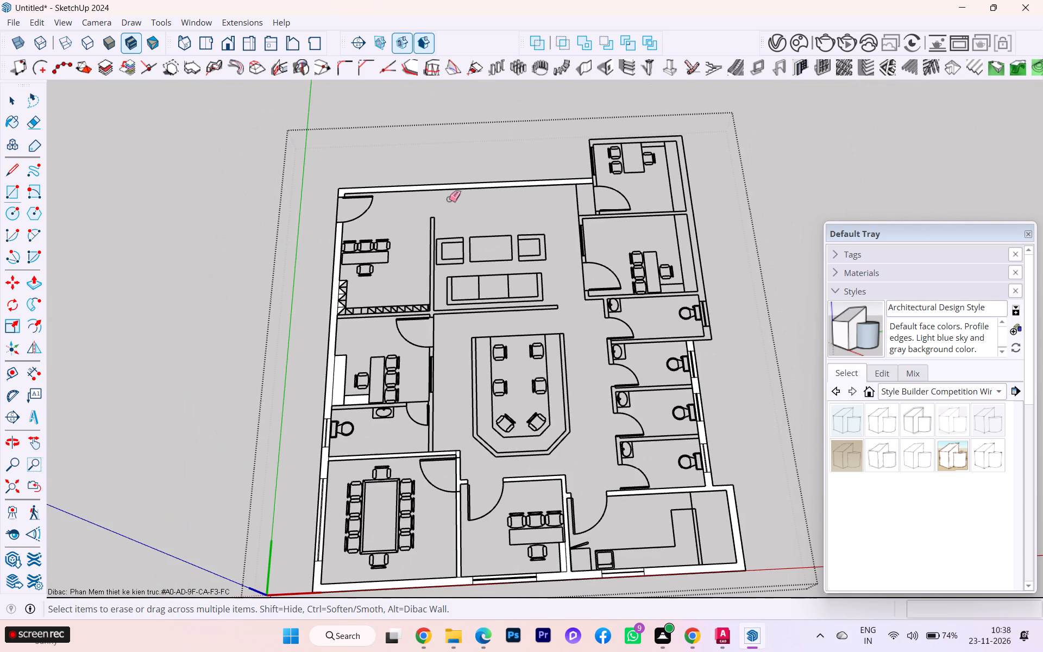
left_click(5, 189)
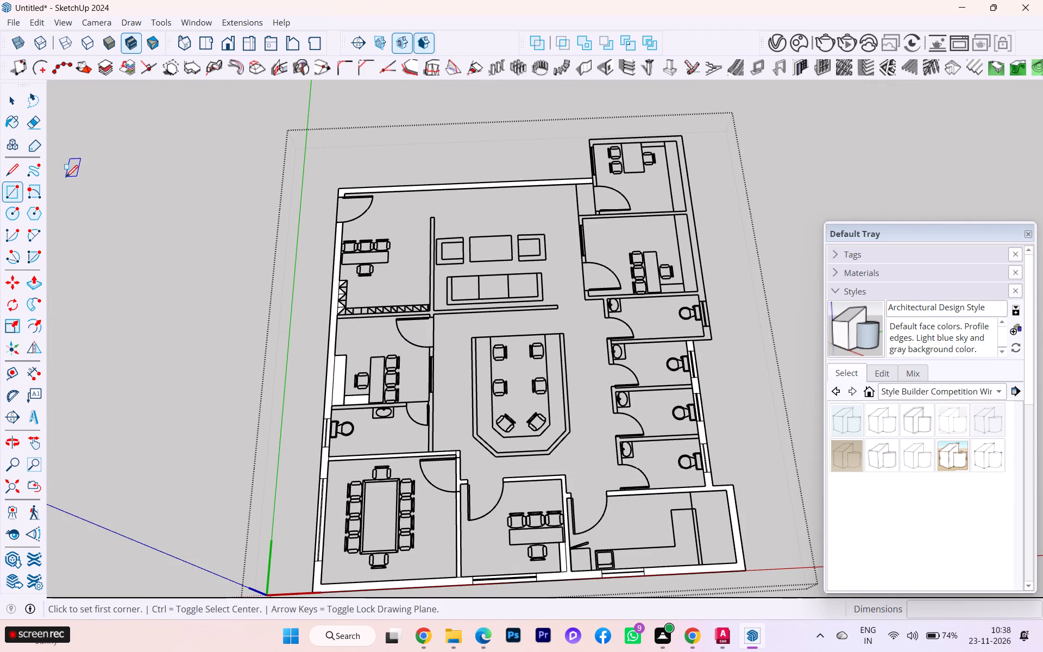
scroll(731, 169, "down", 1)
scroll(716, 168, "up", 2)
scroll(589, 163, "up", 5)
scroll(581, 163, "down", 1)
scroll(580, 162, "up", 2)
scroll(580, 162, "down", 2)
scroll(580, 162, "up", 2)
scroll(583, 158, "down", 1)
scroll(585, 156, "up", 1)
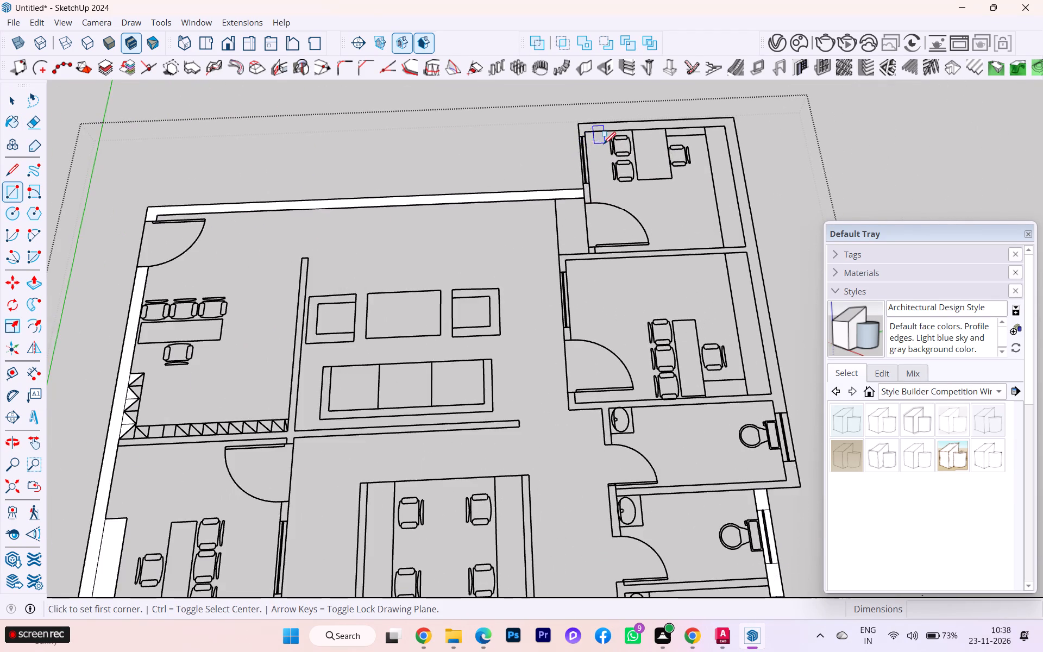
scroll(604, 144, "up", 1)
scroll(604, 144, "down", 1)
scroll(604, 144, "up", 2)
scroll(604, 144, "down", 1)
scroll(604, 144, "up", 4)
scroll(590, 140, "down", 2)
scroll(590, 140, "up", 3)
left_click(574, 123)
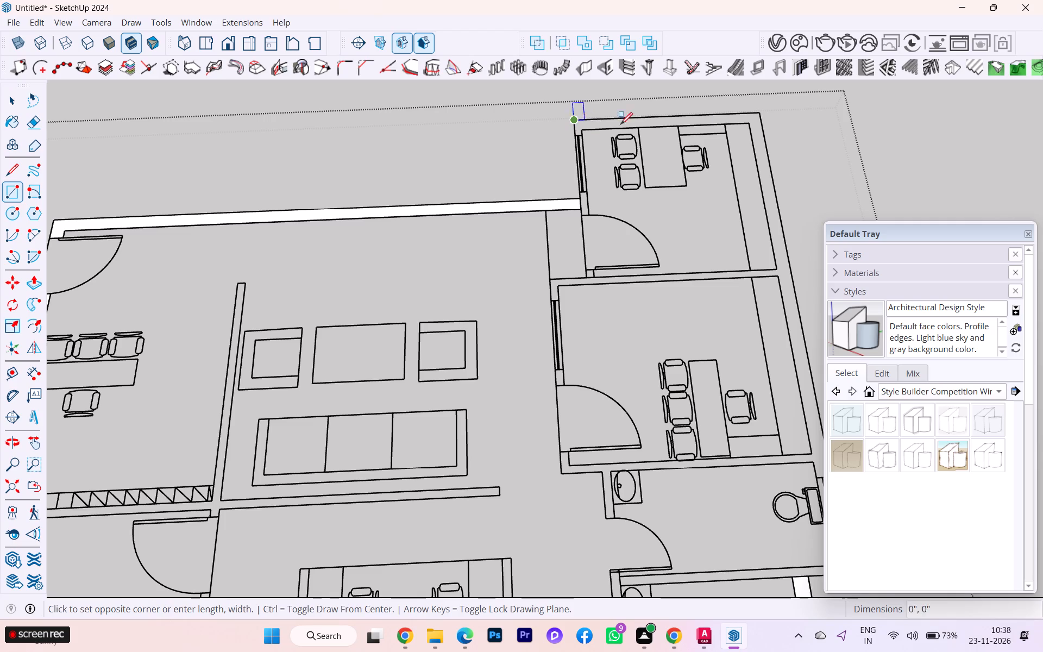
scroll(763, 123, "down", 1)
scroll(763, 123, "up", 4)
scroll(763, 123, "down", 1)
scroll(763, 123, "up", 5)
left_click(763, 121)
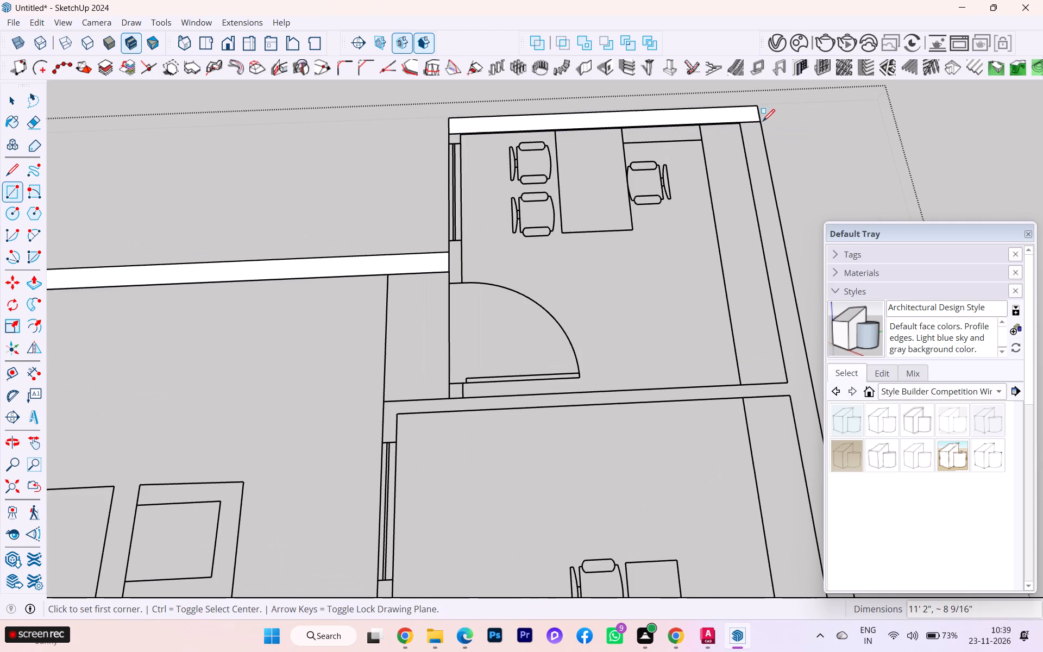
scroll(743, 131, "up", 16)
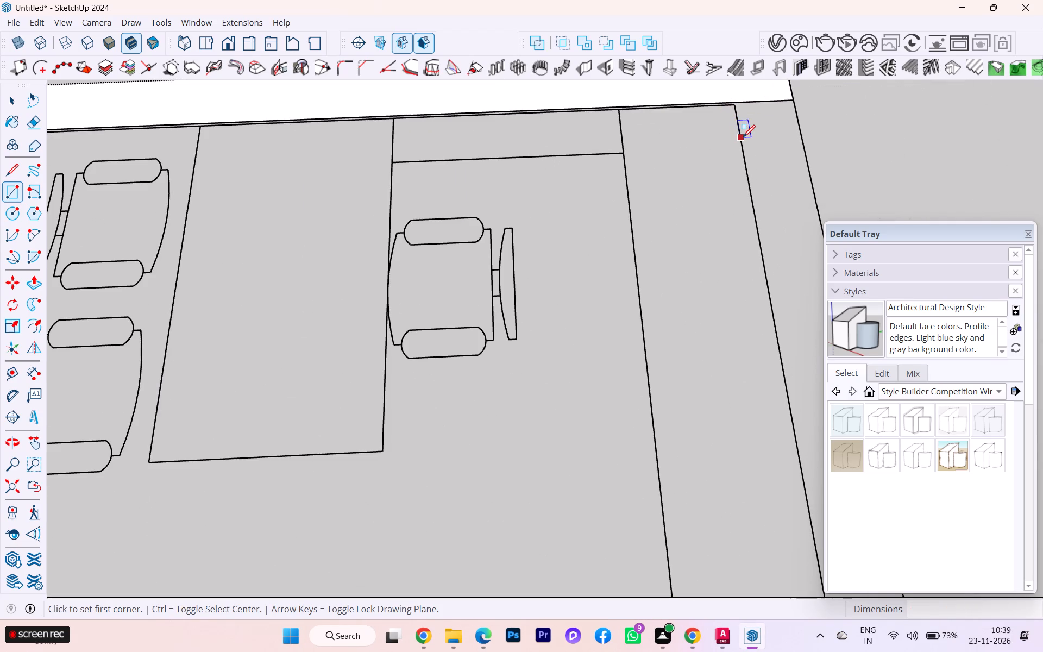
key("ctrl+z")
Trace the far corner cabin's long outer wall with a rectangle about 9" by 10' 1/4", from its inner corner to the cabin partition.
scroll(743, 137, "down", 1)
scroll(743, 137, "up", 1)
scroll(743, 137, "down", 8)
scroll(750, 137, "up", 1)
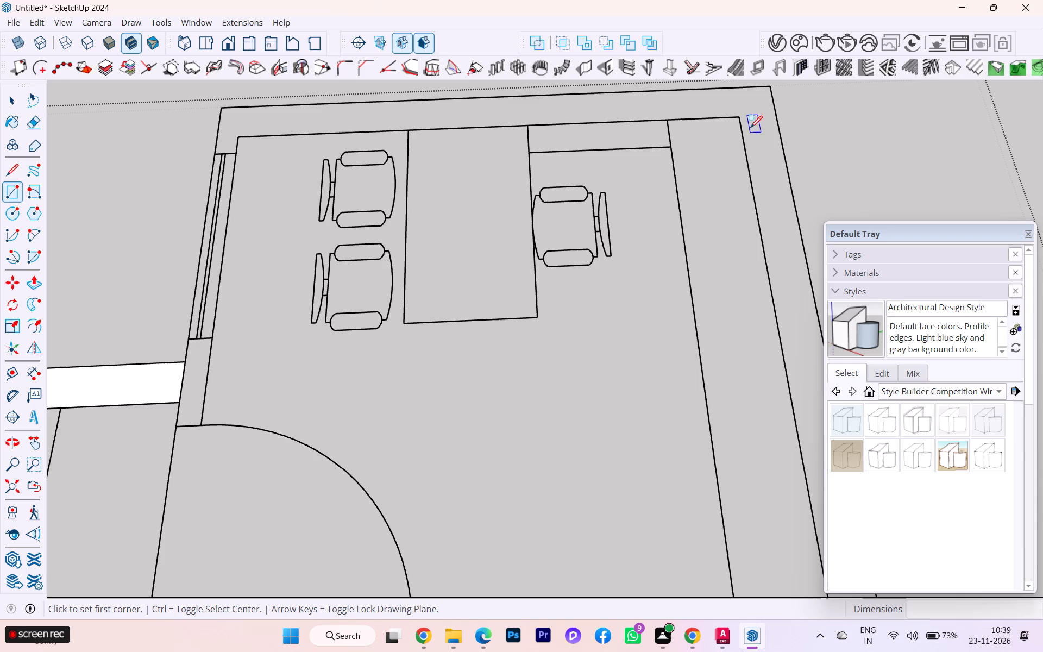
left_click(737, 116)
scroll(769, 211, "down", 6)
scroll(646, 190, "down", 3)
scroll(639, 190, "up", 1)
scroll(639, 190, "down", 5)
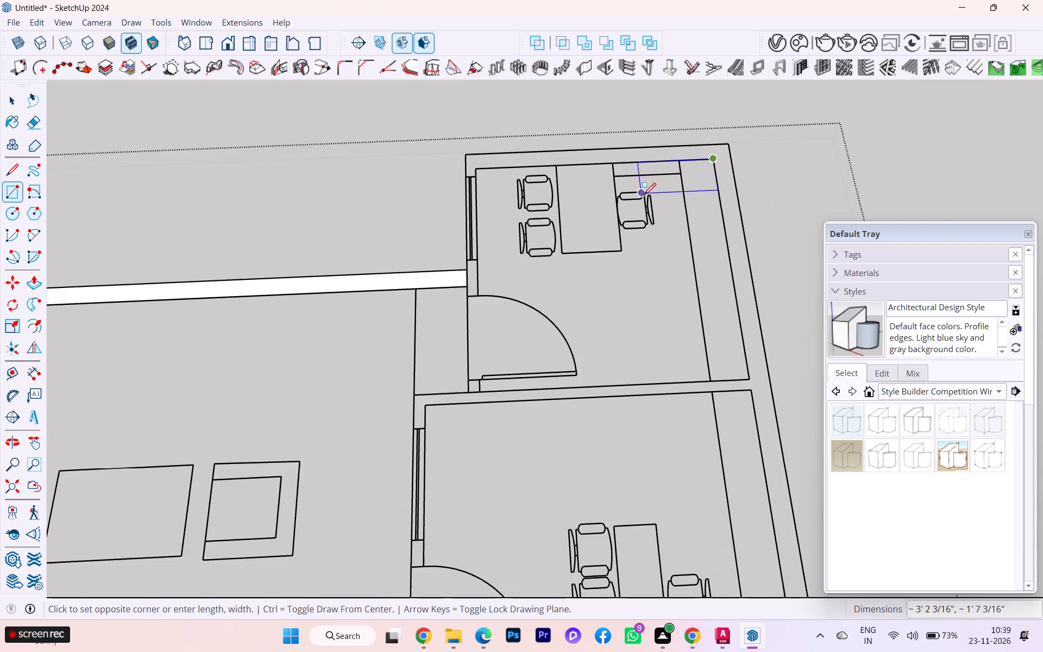
scroll(644, 195, "down", 3)
scroll(655, 206, "up", 1)
scroll(746, 312, "up", 15)
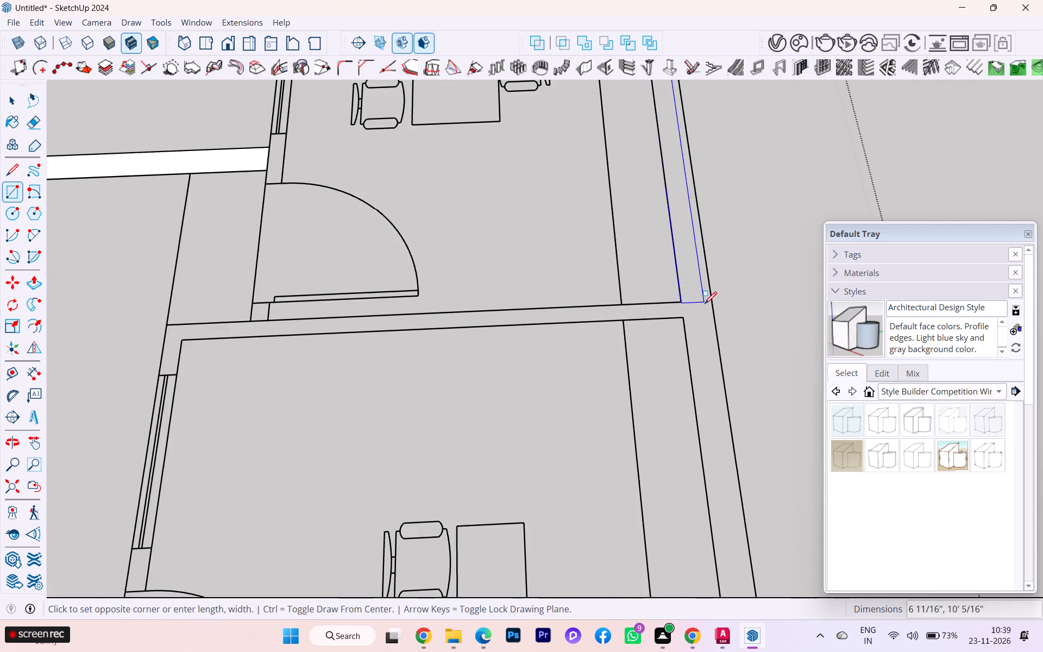
scroll(709, 304, "up", 4)
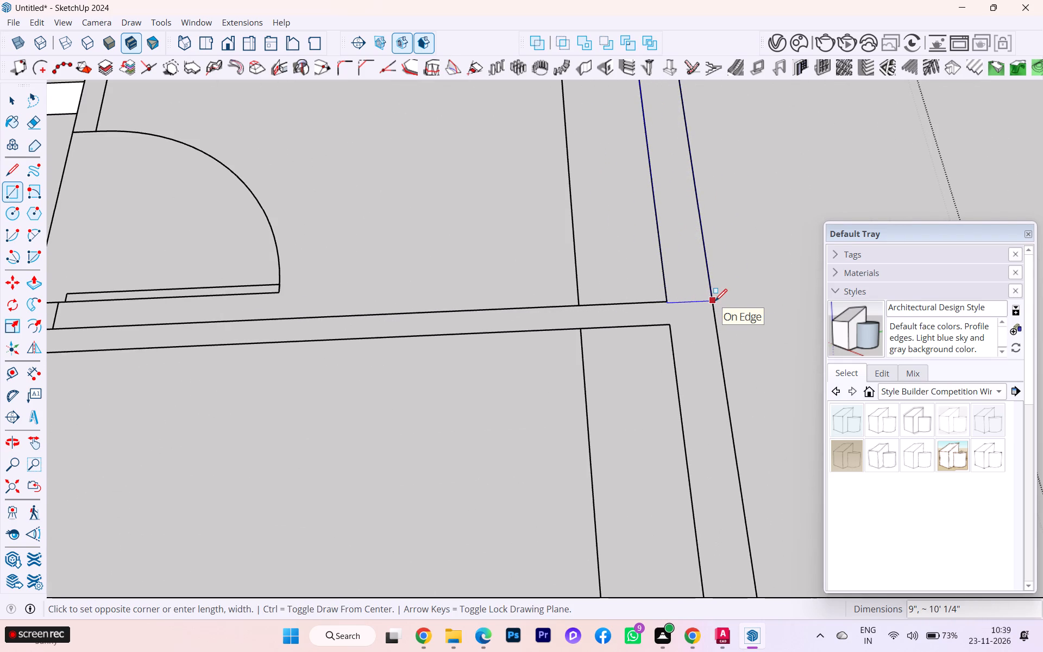
left_click(715, 301)
Continue the outer wall past the second cabin to the first toilet's window with a rectangle about 9" by 11' 7 9/16".
scroll(695, 260, "down", 1)
scroll(695, 260, "up", 2)
scroll(695, 260, "down", 5)
scroll(706, 283, "up", 1)
scroll(710, 285, "down", 3)
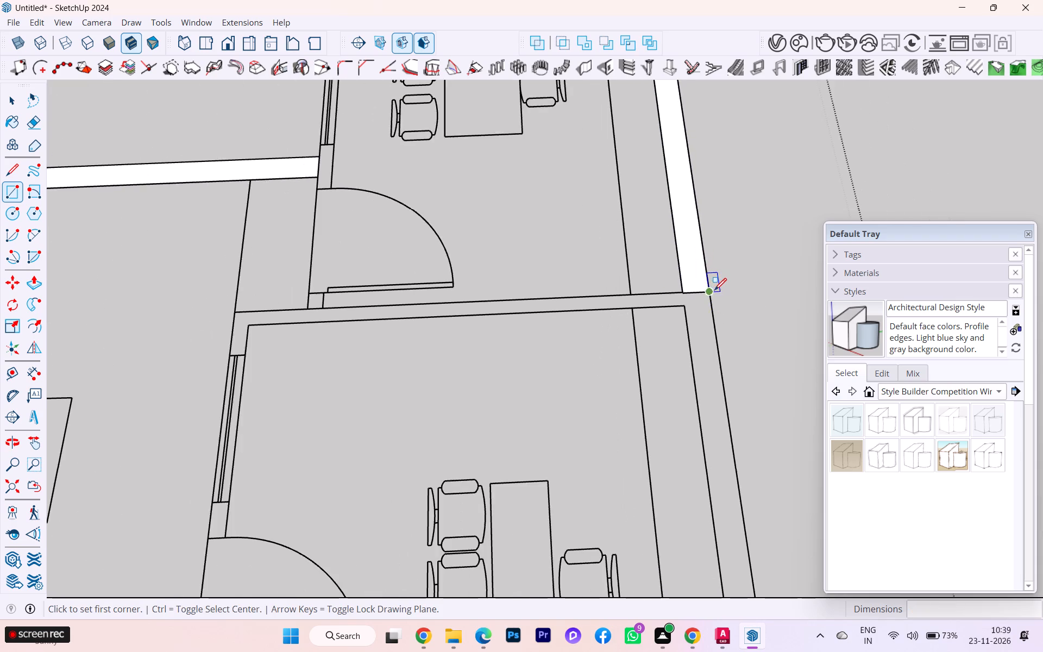
scroll(714, 291, "down", 2)
left_click(713, 292)
scroll(658, 283, "down", 1)
scroll(658, 283, "up", 3)
scroll(658, 283, "down", 5)
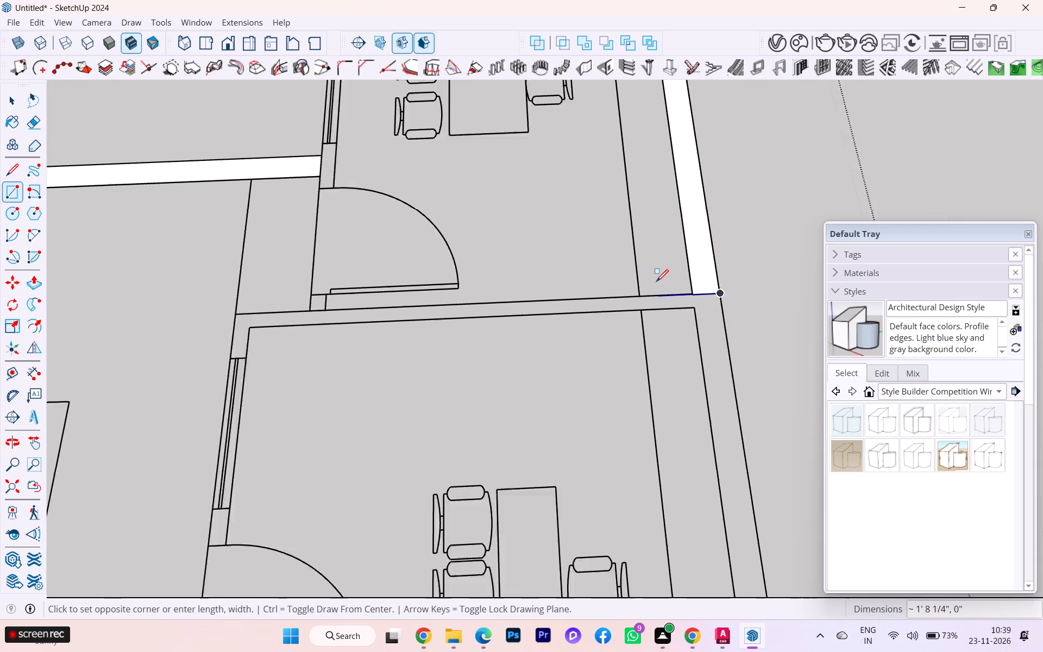
scroll(635, 231, "down", 2)
scroll(635, 231, "up", 2)
scroll(635, 231, "down", 7)
scroll(628, 199, "up", 8)
scroll(628, 199, "down", 1)
scroll(701, 355, "down", 1)
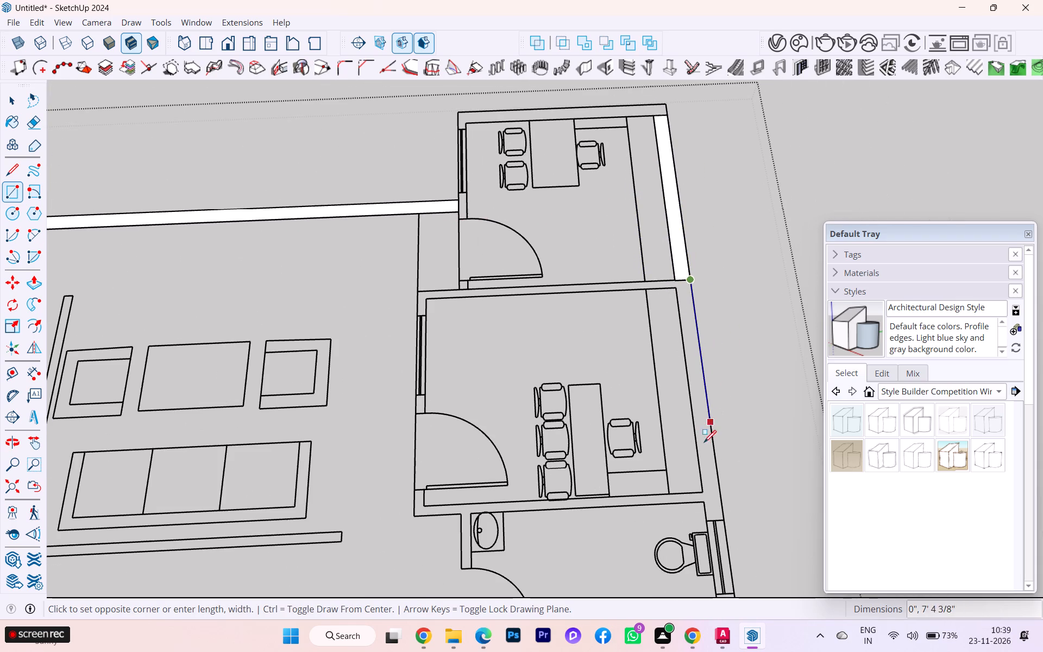
scroll(707, 523, "up", 3)
scroll(707, 523, "down", 1)
scroll(707, 523, "up", 4)
left_click(706, 523)
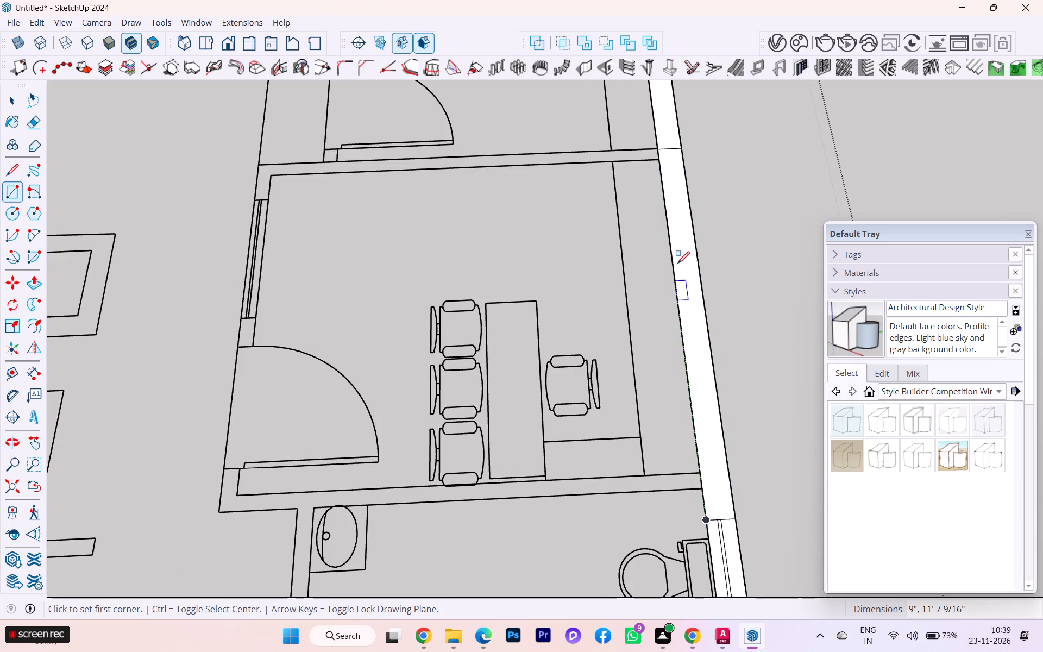
Trace the outer wall piece between the first toilet's window and its corner with a rectangle about 1' 2 3/16" by 9".
scroll(677, 264, "down", 7)
scroll(717, 479, "up", 3)
scroll(722, 493, "down", 1)
scroll(724, 495, "up", 2)
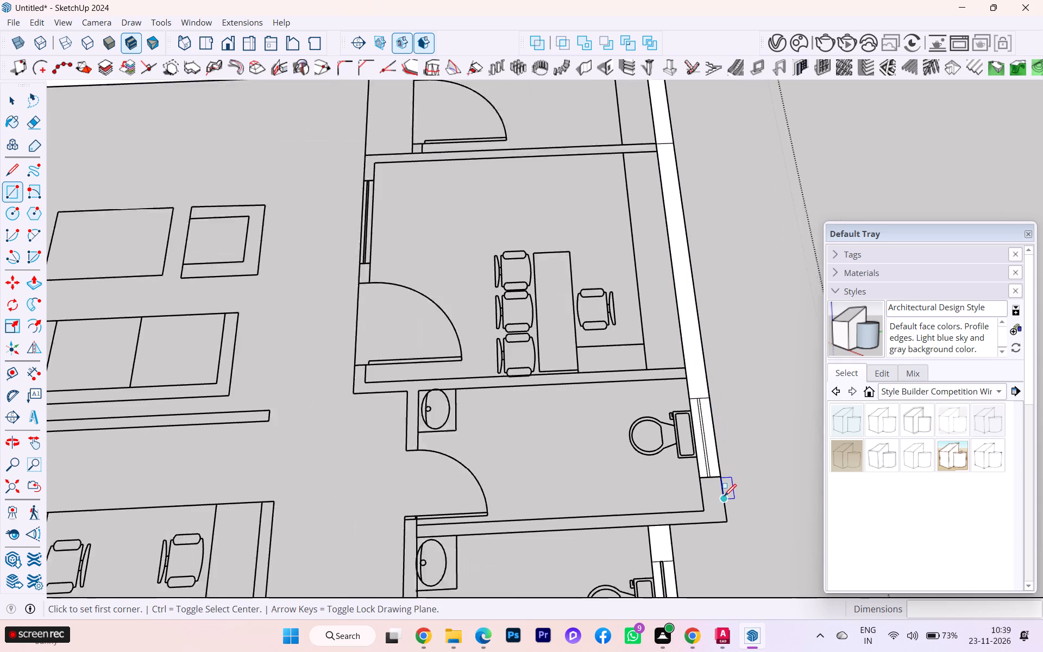
left_click(720, 479)
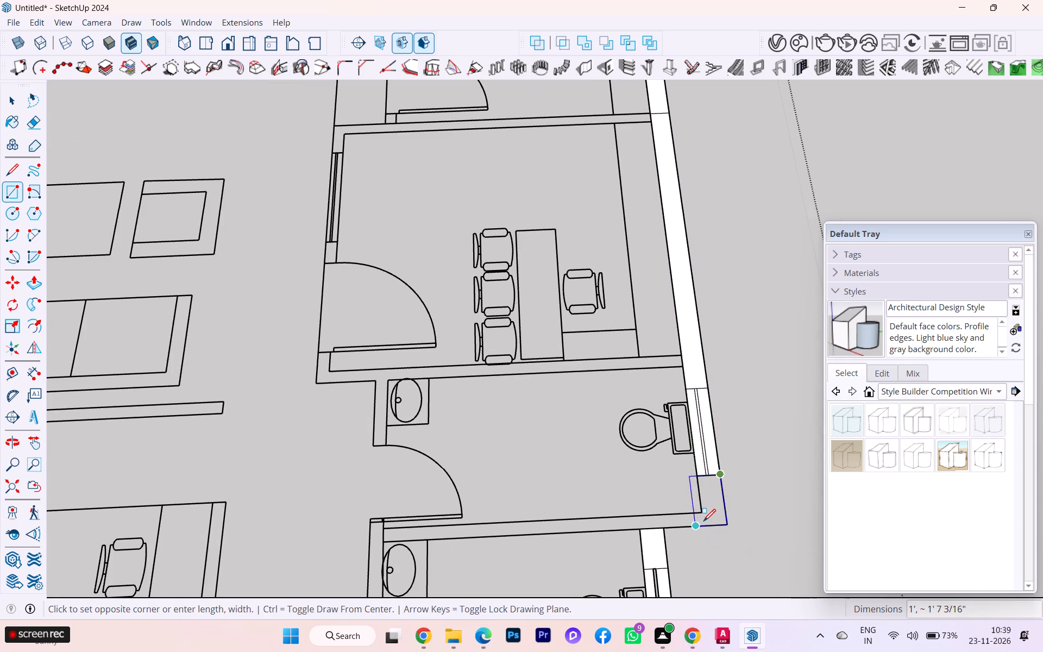
left_click(702, 513)
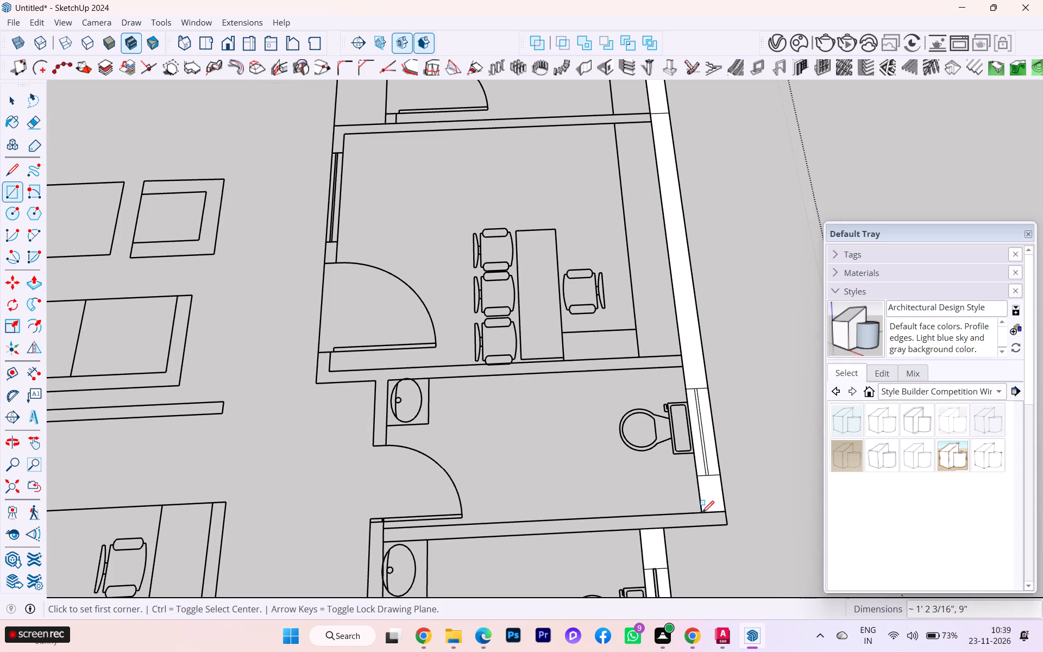
Trace the wall between the first and second toilets, including its outer corner, with a 10' 9" by 5" rectangle.
left_click(725, 528)
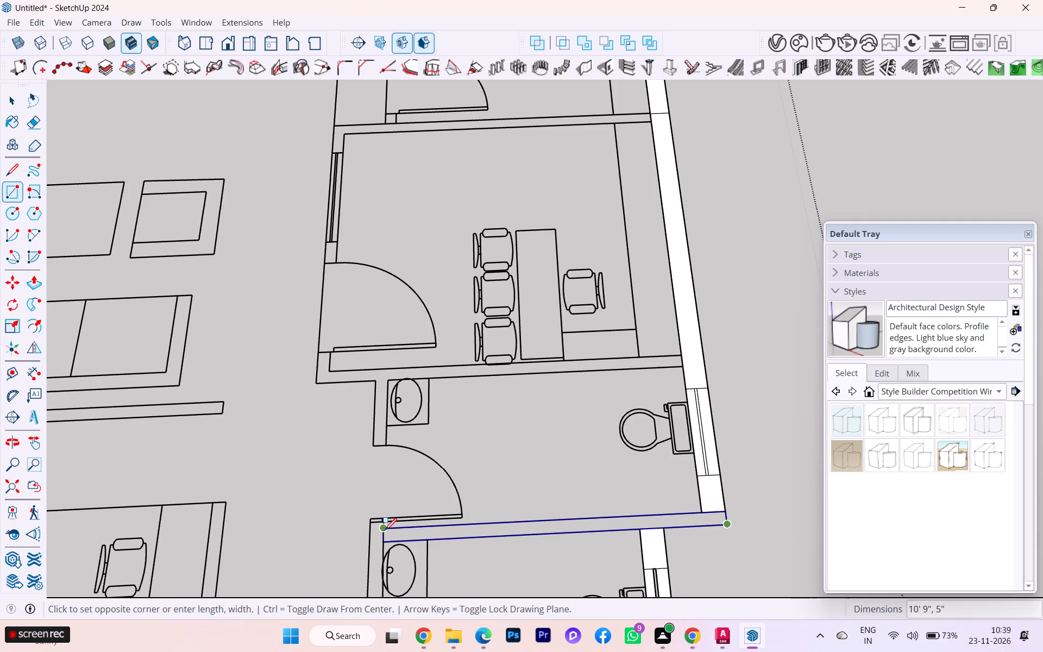
left_click(385, 530)
Trace the partition between the second and third toilets with a rectangle from the outer wall to the door-side wall.
scroll(518, 358, "down", 3)
scroll(519, 358, "up", 2)
scroll(519, 358, "down", 3)
scroll(519, 358, "up", 2)
scroll(512, 355, "down", 4)
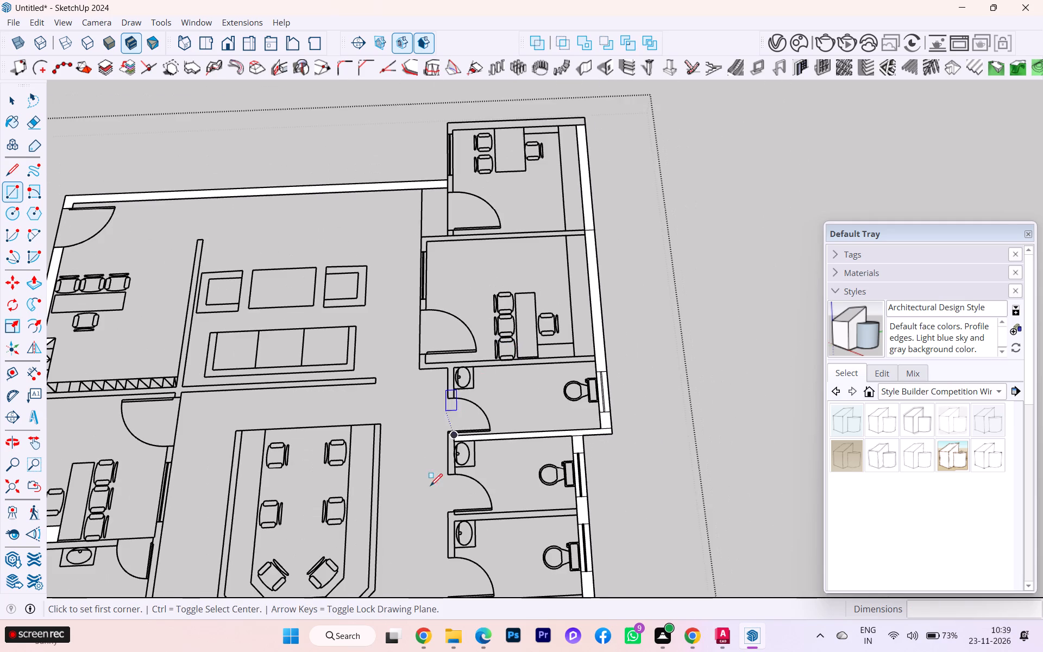
scroll(452, 521, "up", 9)
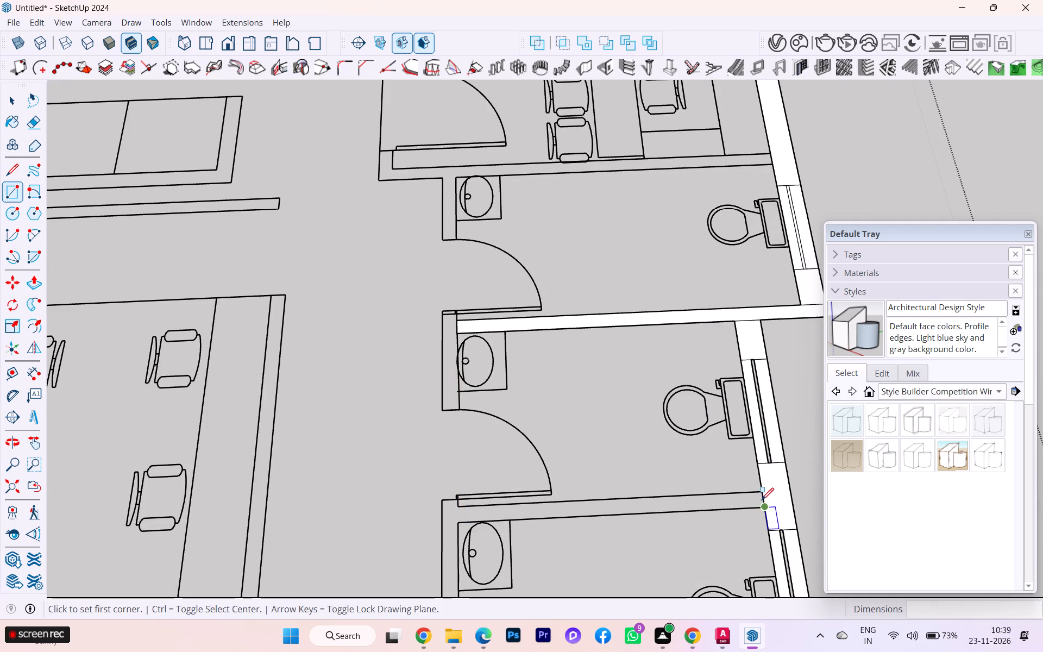
left_click(763, 494)
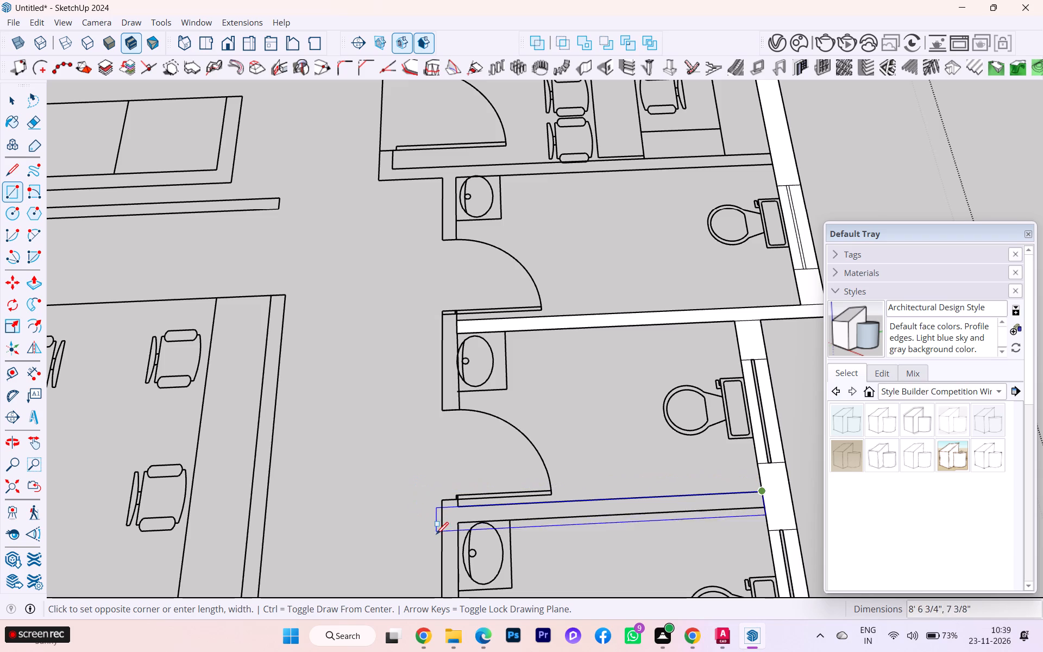
left_click(457, 528)
Trace the partition between the third and fourth toilets with an 8' by 5" rectangle from the outer wall to the door-side wall.
scroll(440, 383, "down", 5)
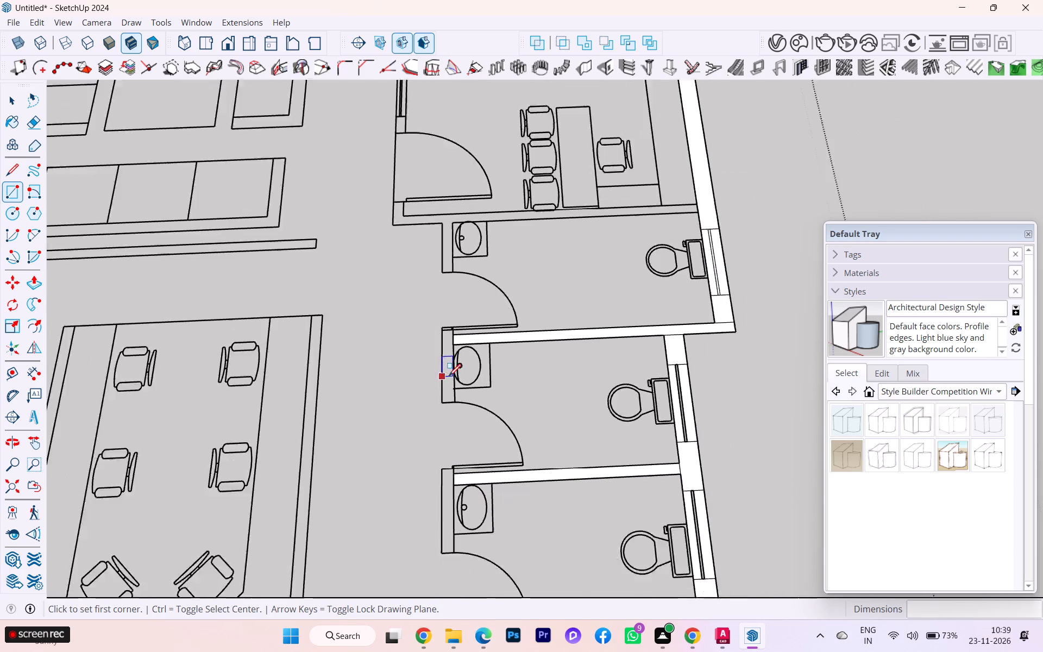
scroll(483, 375, "down", 5)
scroll(605, 535, "up", 5)
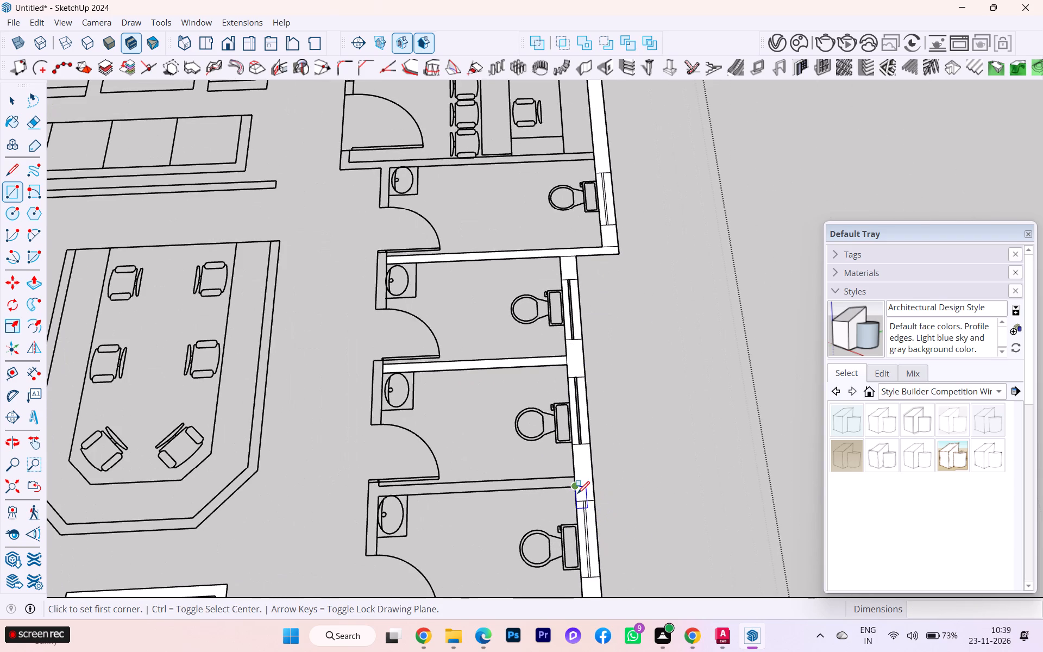
left_click(577, 493)
scroll(382, 493, "up", 6)
scroll(382, 493, "down", 1)
scroll(382, 493, "up", 6)
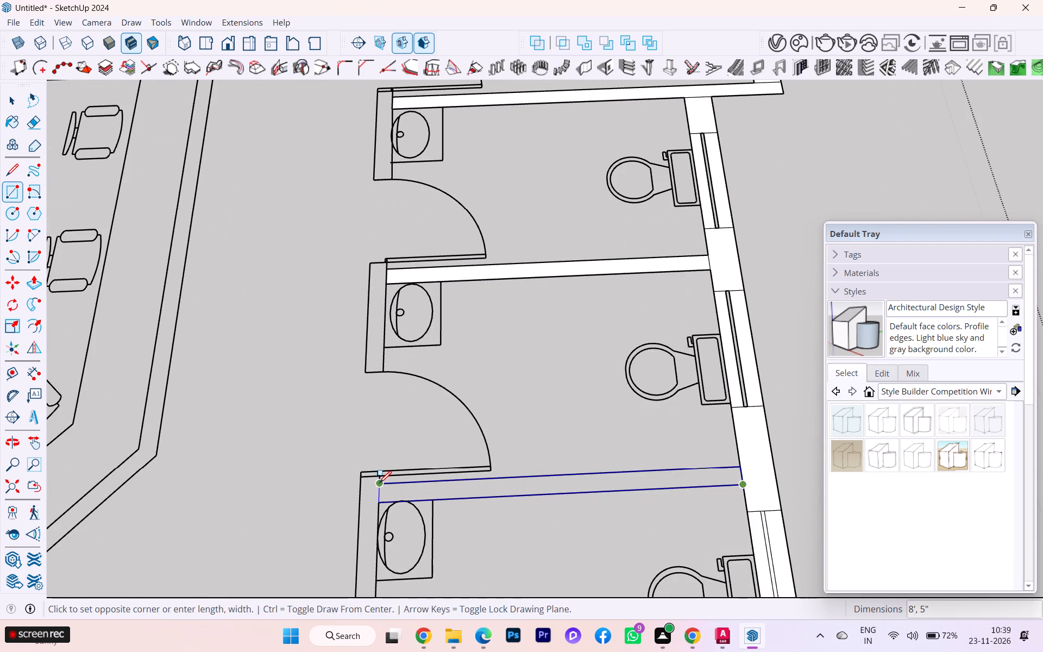
left_click(379, 483)
Trace the third toilet's door-side wall beside its washbasin with a rectangle about 5" by 2' 11 1/4".
scroll(494, 356, "down", 4)
scroll(494, 356, "up", 1)
scroll(494, 356, "down", 7)
scroll(492, 404, "down", 1)
scroll(492, 405, "up", 1)
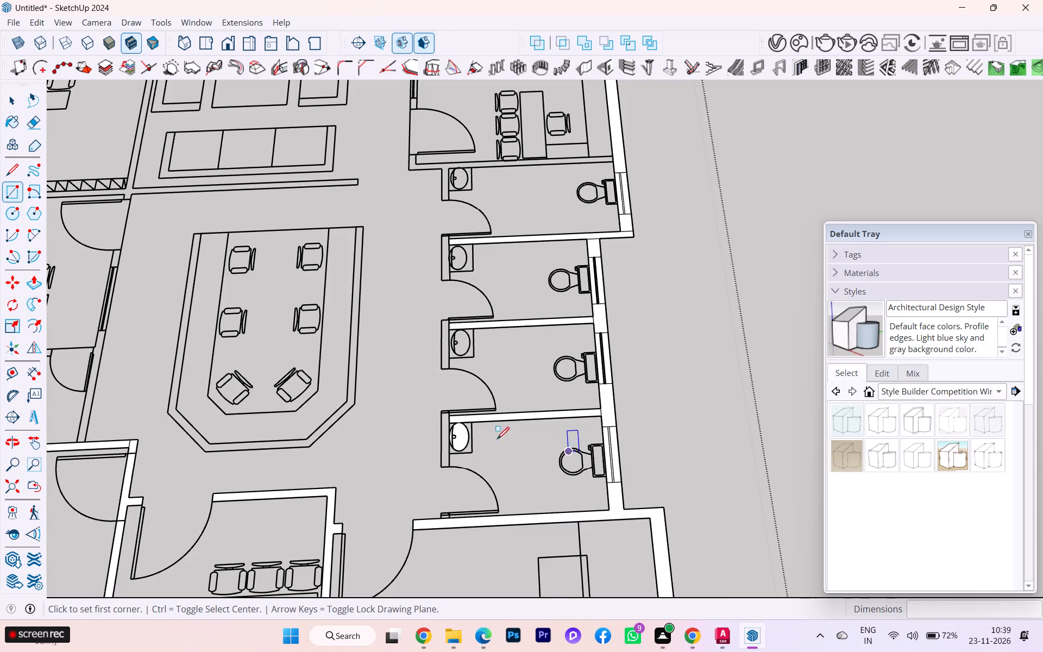
scroll(416, 412, "up", 2)
scroll(473, 296, "up", 2)
left_click(439, 304)
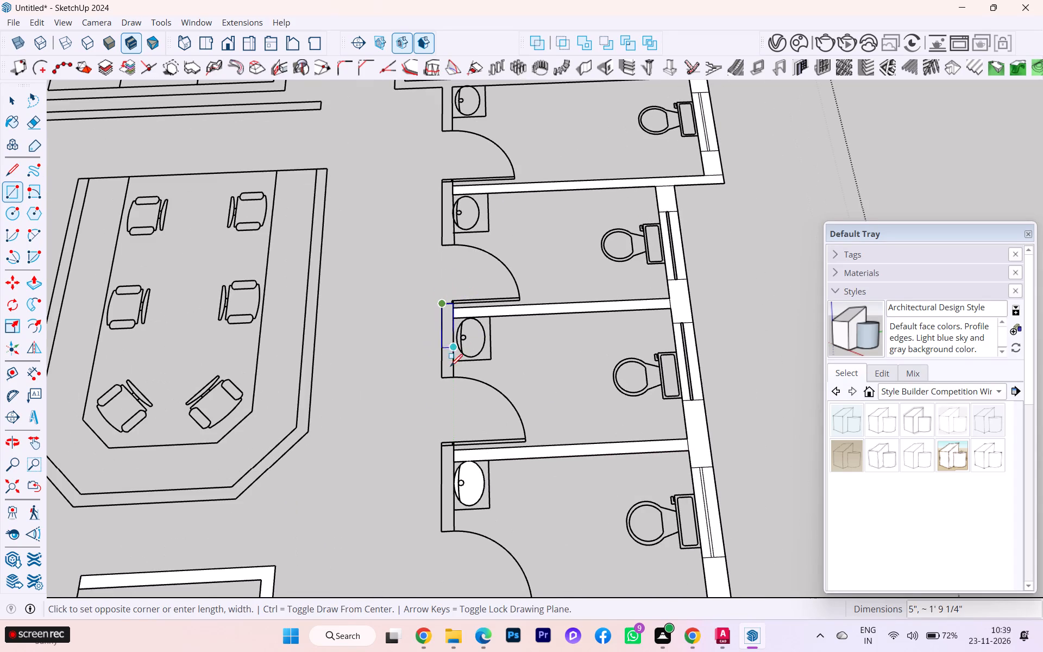
scroll(454, 380, "up", 8)
scroll(457, 378, "down", 1)
scroll(458, 378, "up", 1)
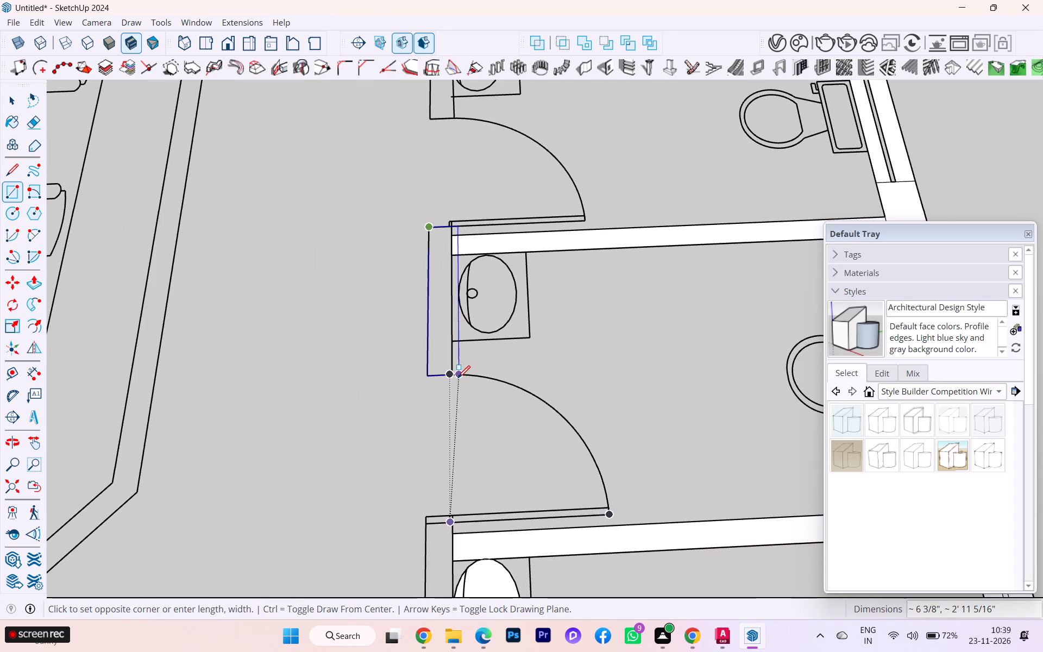
scroll(452, 377, "up", 4)
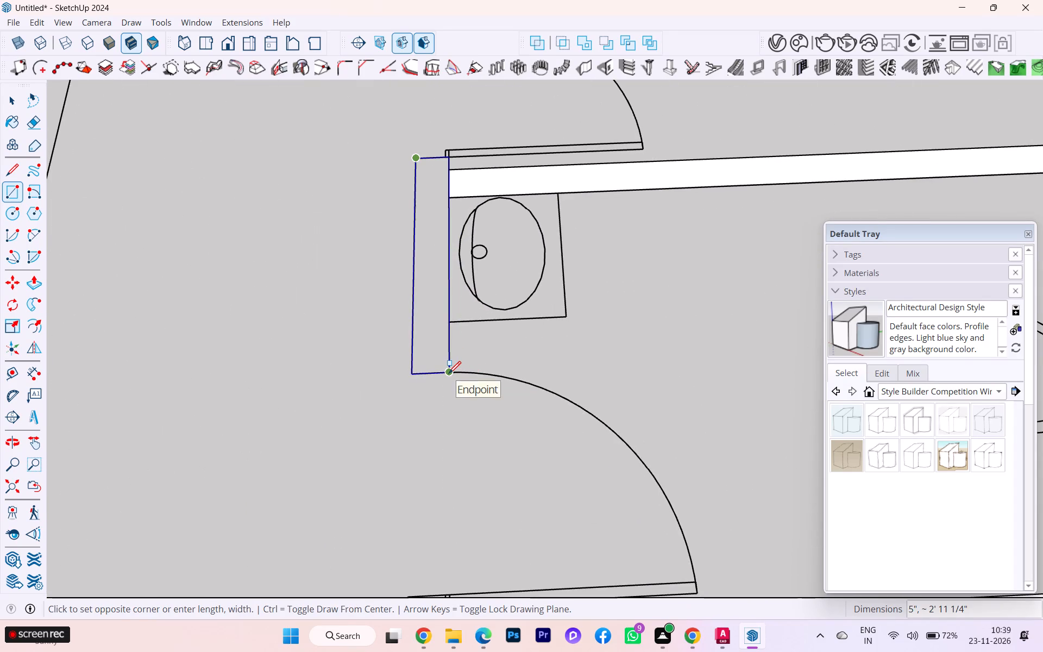
left_click(449, 373)
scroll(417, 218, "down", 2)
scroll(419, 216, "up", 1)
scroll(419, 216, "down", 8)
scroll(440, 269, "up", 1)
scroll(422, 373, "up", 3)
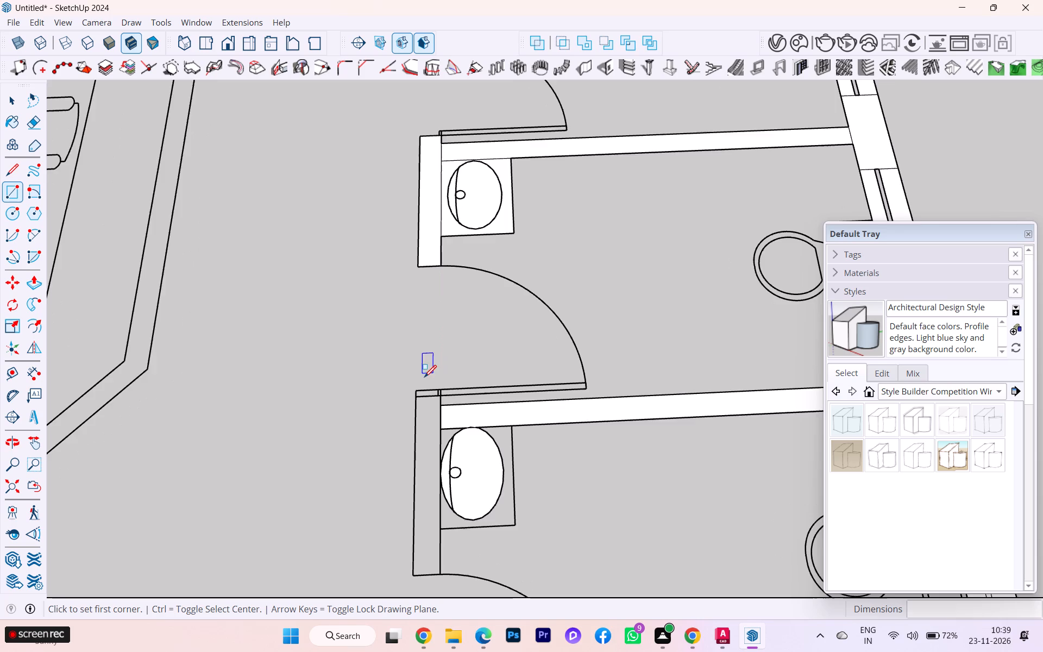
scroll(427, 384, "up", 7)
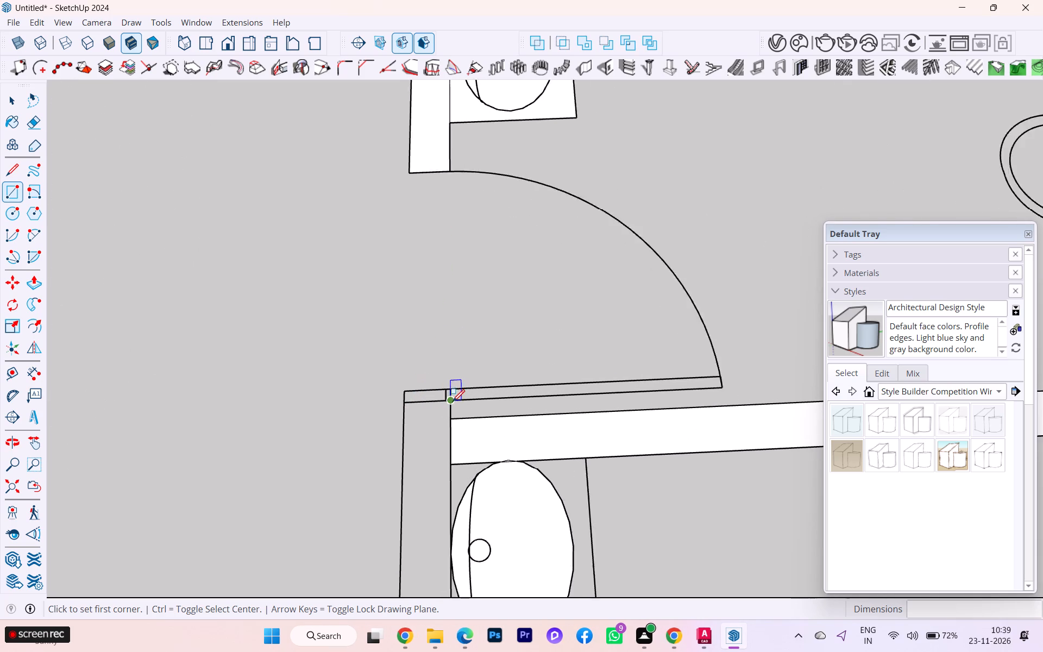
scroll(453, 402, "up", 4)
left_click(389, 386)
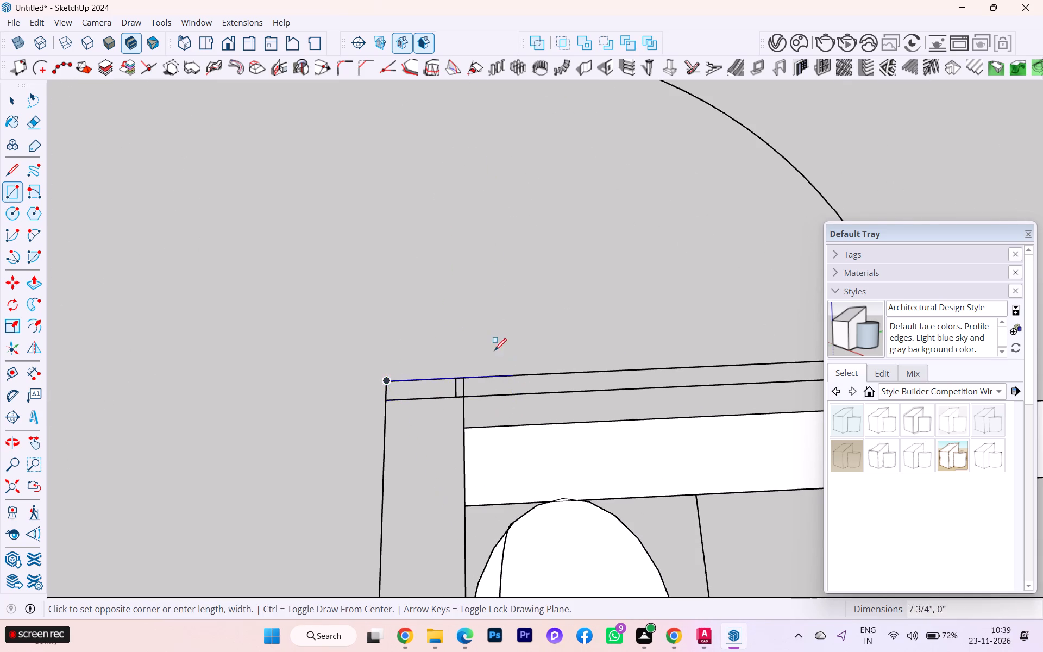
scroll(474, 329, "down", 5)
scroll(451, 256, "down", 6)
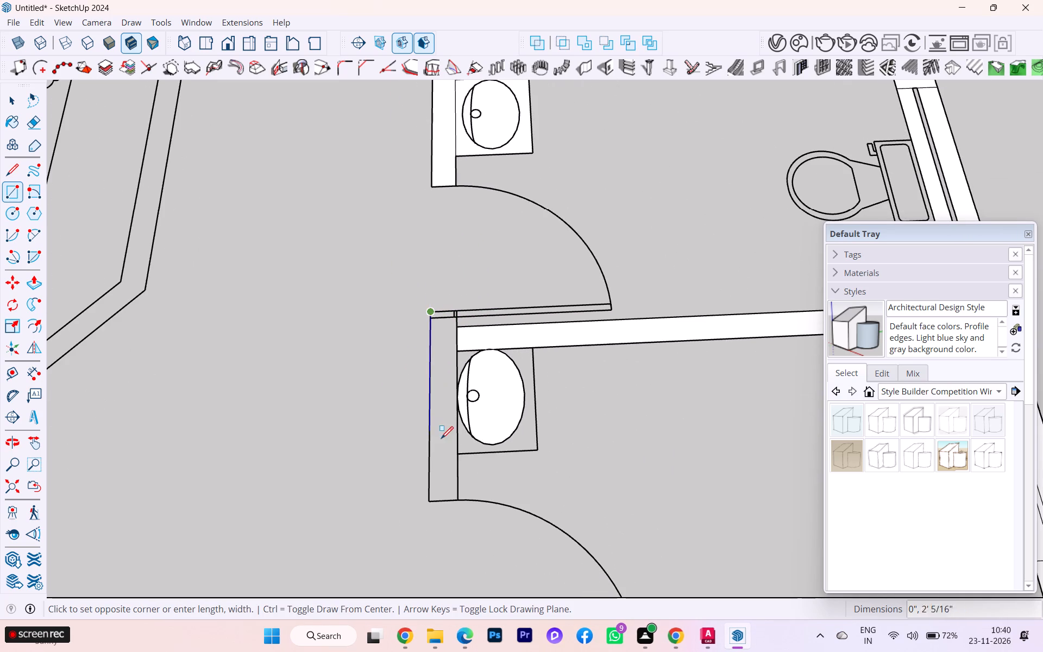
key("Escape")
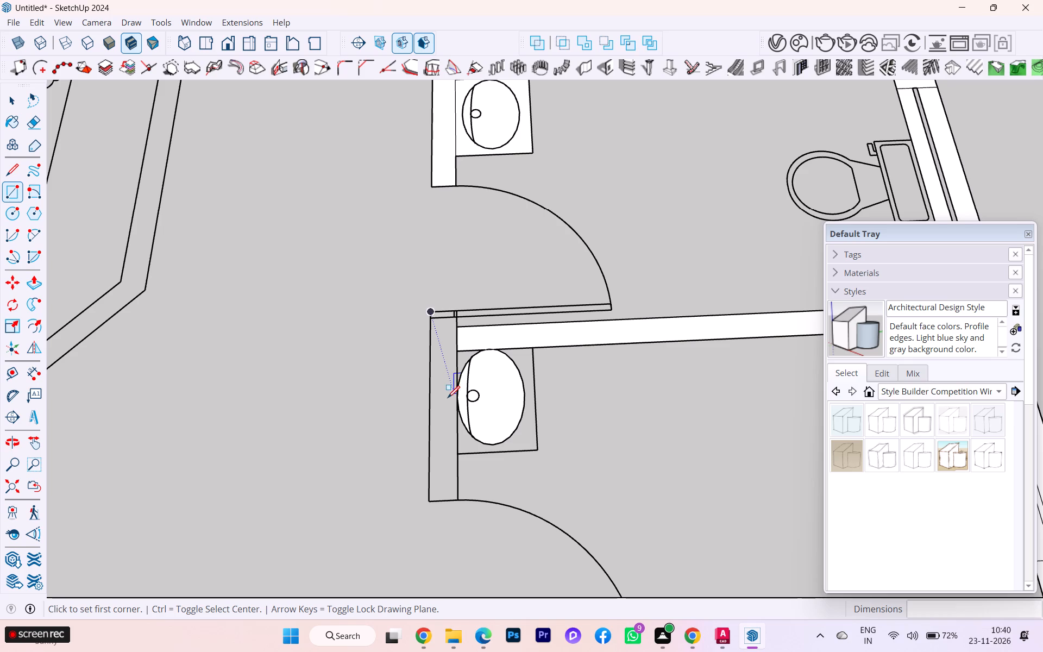
Trace the fourth toilet's door-side wall with a rectangle about 5" by 3' 9/16", from the lower door jamb to its upper outer corner.
left_click(457, 501)
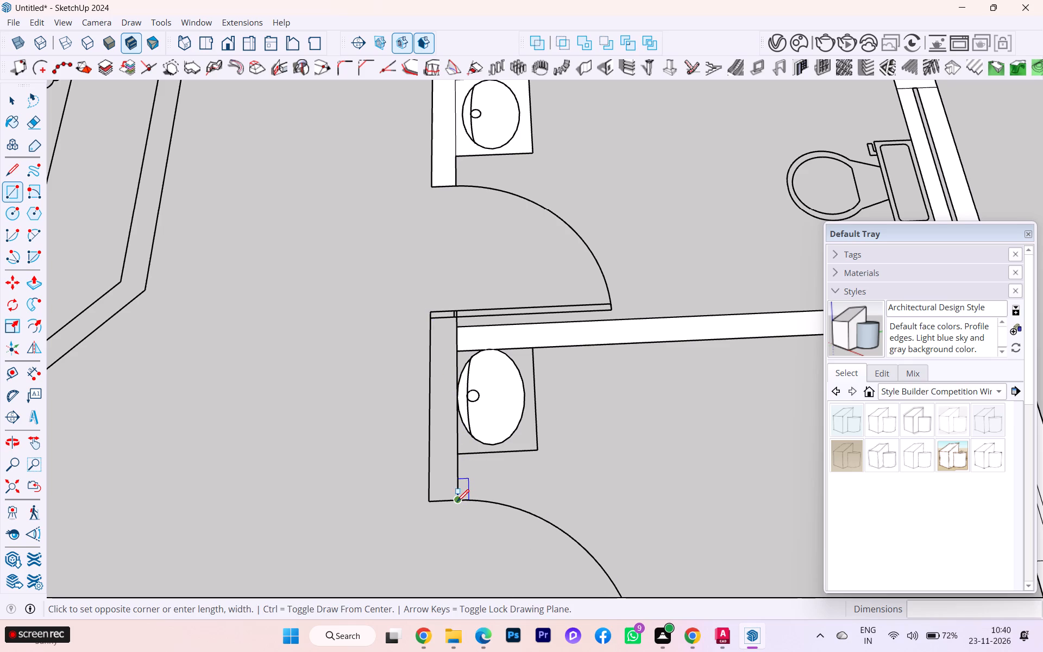
scroll(429, 310, "up", 2)
scroll(429, 310, "down", 1)
scroll(429, 310, "up", 3)
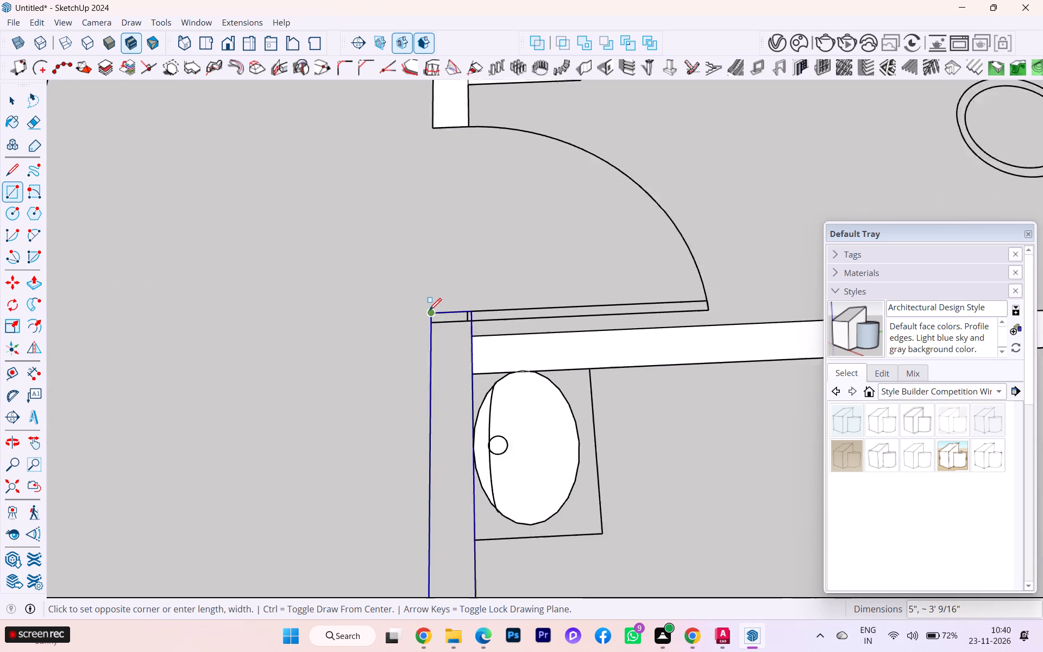
scroll(429, 310, "up", 1)
left_click(431, 314)
Trace the second toilet's door-side wall beside its washbasin with a rectangle about 5" by 3' 9/16".
scroll(449, 260, "down", 7)
scroll(449, 255, "up", 2)
scroll(449, 255, "down", 3)
scroll(449, 255, "up", 1)
scroll(449, 255, "down", 4)
scroll(450, 256, "up", 1)
scroll(468, 288, "down", 5)
scroll(518, 348, "down", 4)
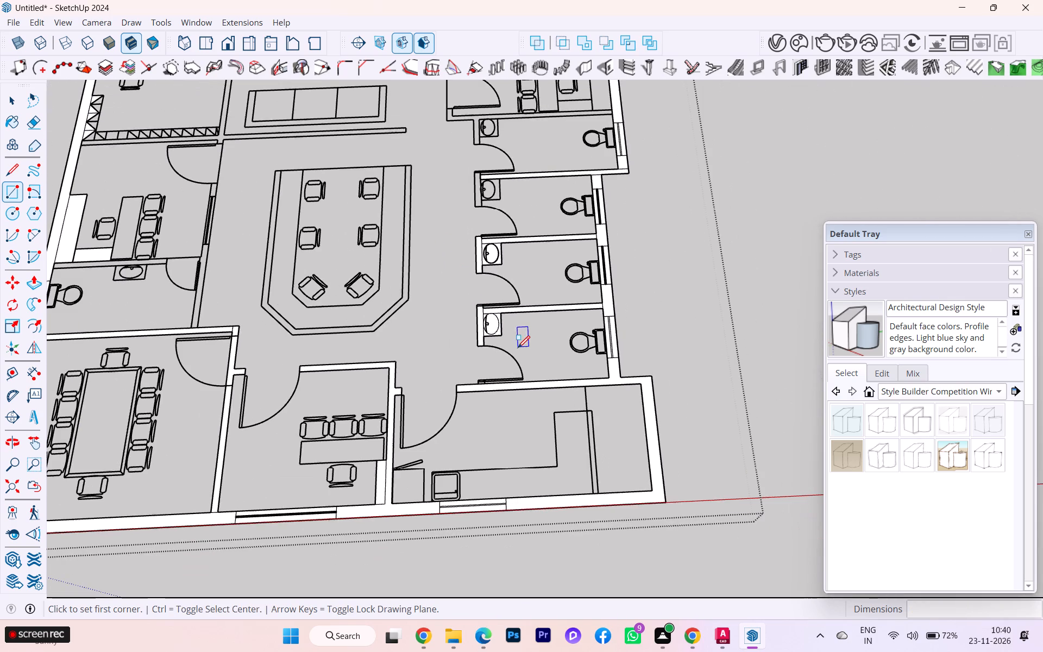
scroll(498, 164, "up", 6)
scroll(482, 189, "down", 3)
scroll(482, 189, "up", 16)
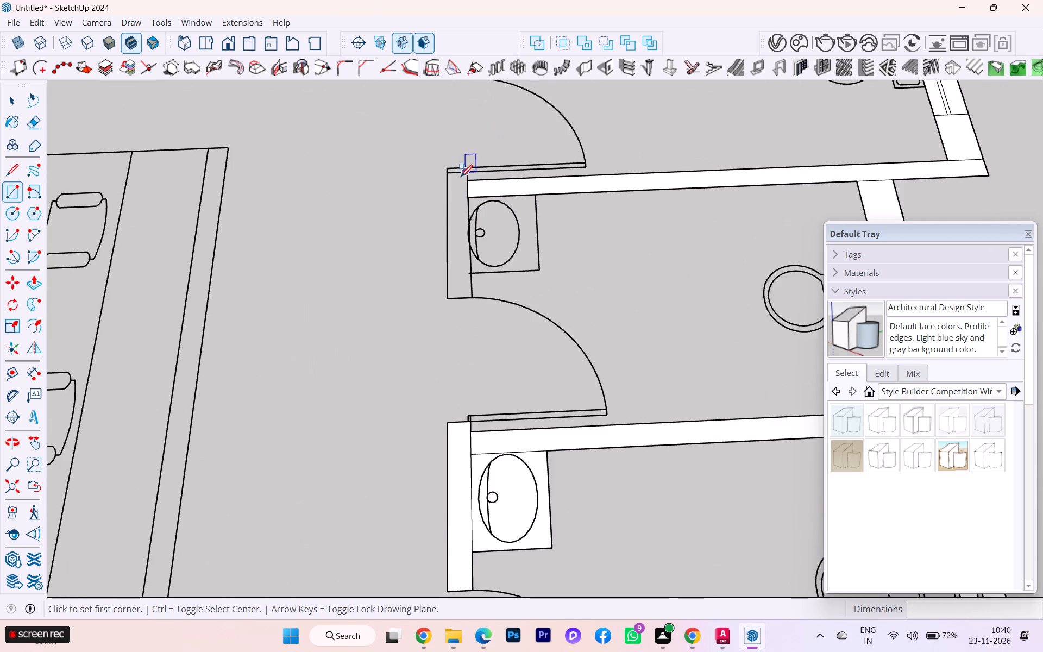
scroll(461, 177, "up", 2)
scroll(461, 177, "down", 1)
scroll(461, 173, "up", 4)
scroll(466, 165, "down", 1)
scroll(466, 164, "up", 1)
left_click(474, 160)
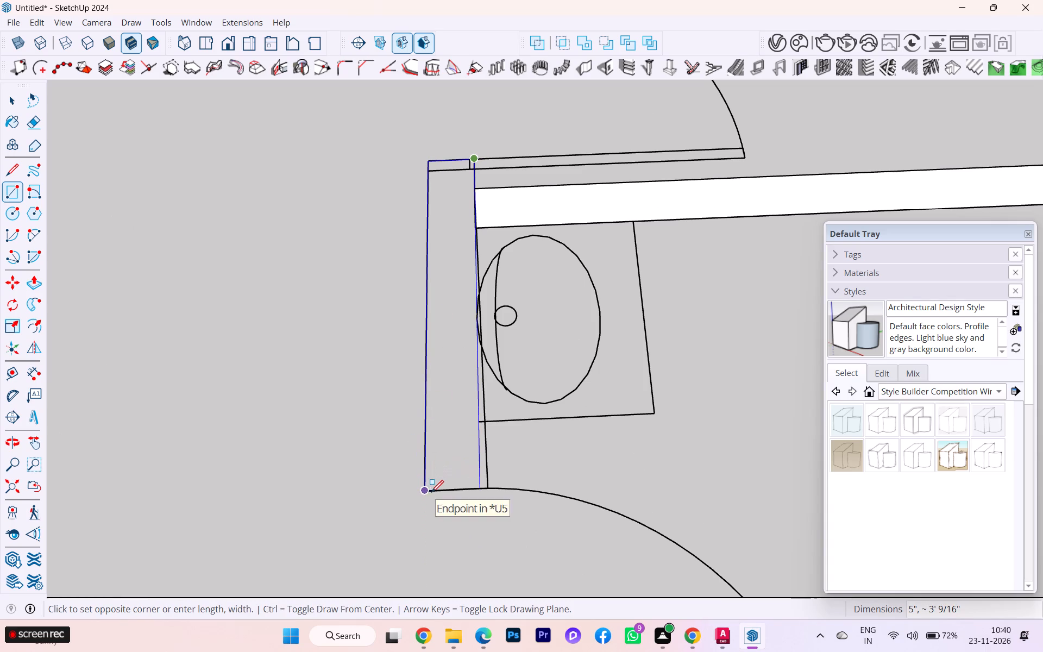
key("Escape")
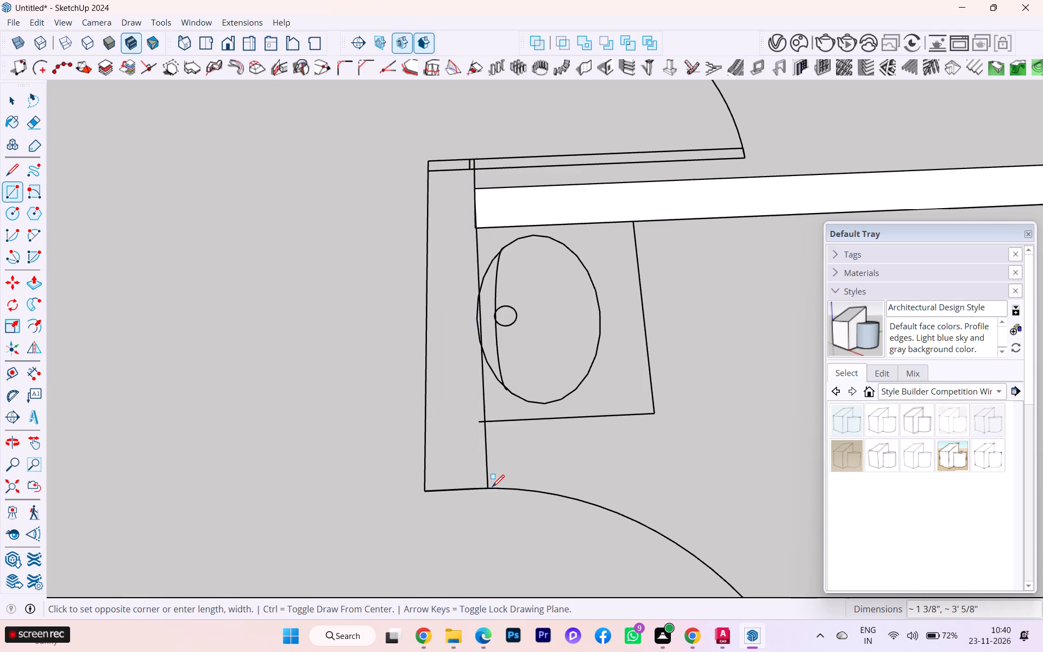
left_click(425, 161)
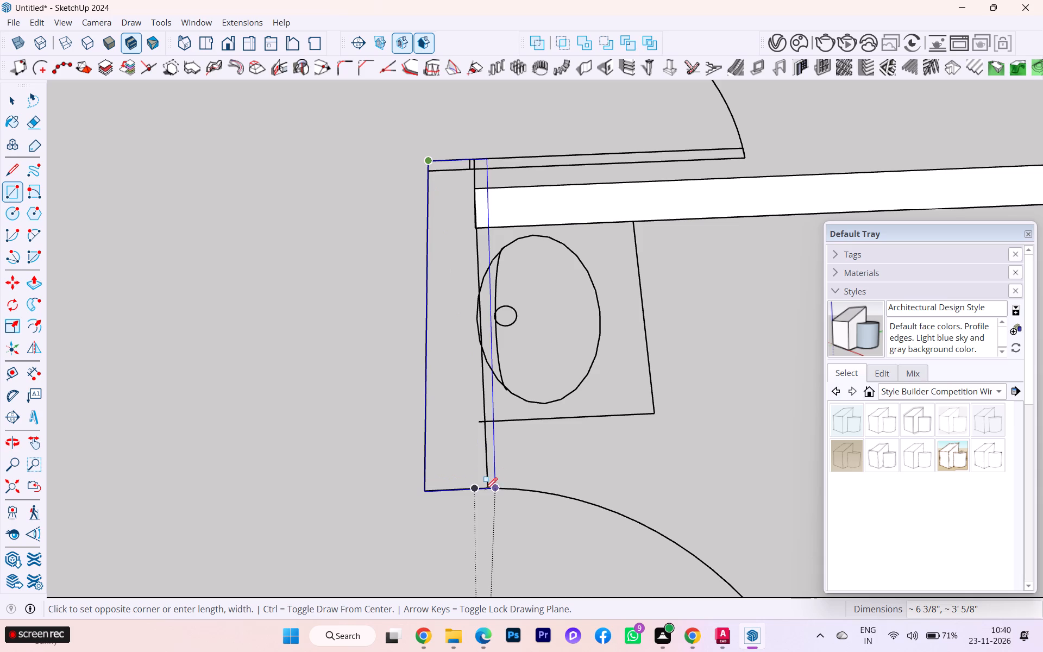
left_click(476, 491)
Trace the partition between the second cabin and the first toilet with a 12' by 5" rectangle starting at the outer wall.
scroll(543, 455, "down", 5)
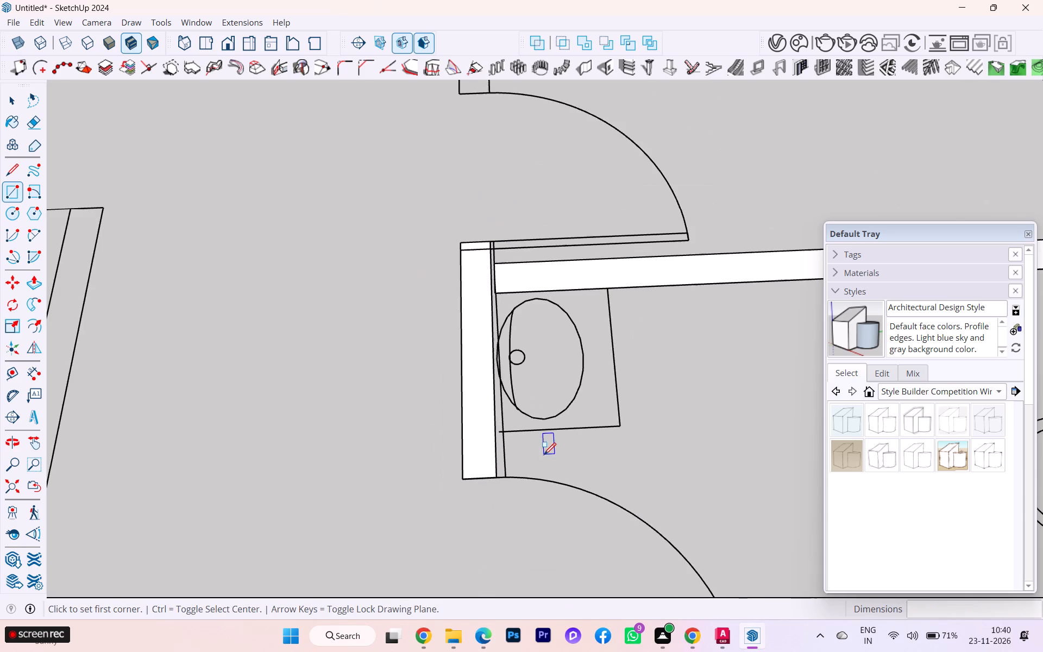
scroll(458, 310, "down", 2)
scroll(458, 310, "up", 2)
scroll(458, 310, "down", 2)
scroll(503, 261, "down", 2)
scroll(503, 261, "up", 1)
scroll(503, 261, "down", 1)
scroll(503, 261, "up", 3)
scroll(503, 262, "down", 5)
scroll(491, 290, "up", 1)
scroll(491, 291, "down", 2)
scroll(486, 368, "down", 9)
scroll(487, 394, "up", 1)
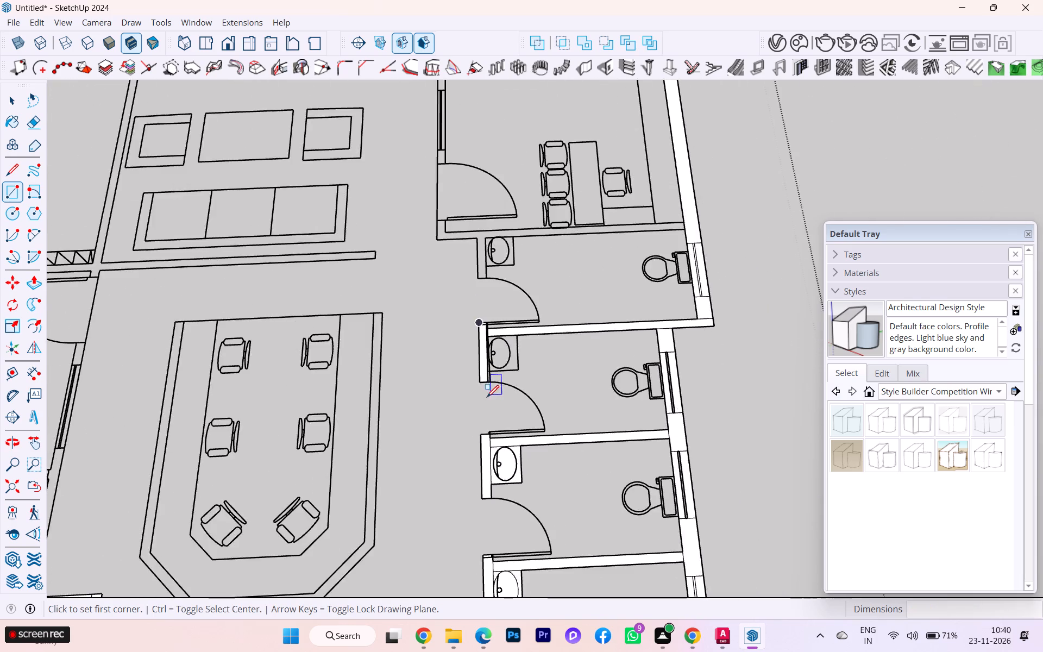
scroll(488, 400, "down", 5)
scroll(490, 405, "up", 1)
scroll(490, 405, "down", 1)
scroll(518, 264, "up", 2)
scroll(474, 278, "up", 4)
scroll(673, 326, "up", 2)
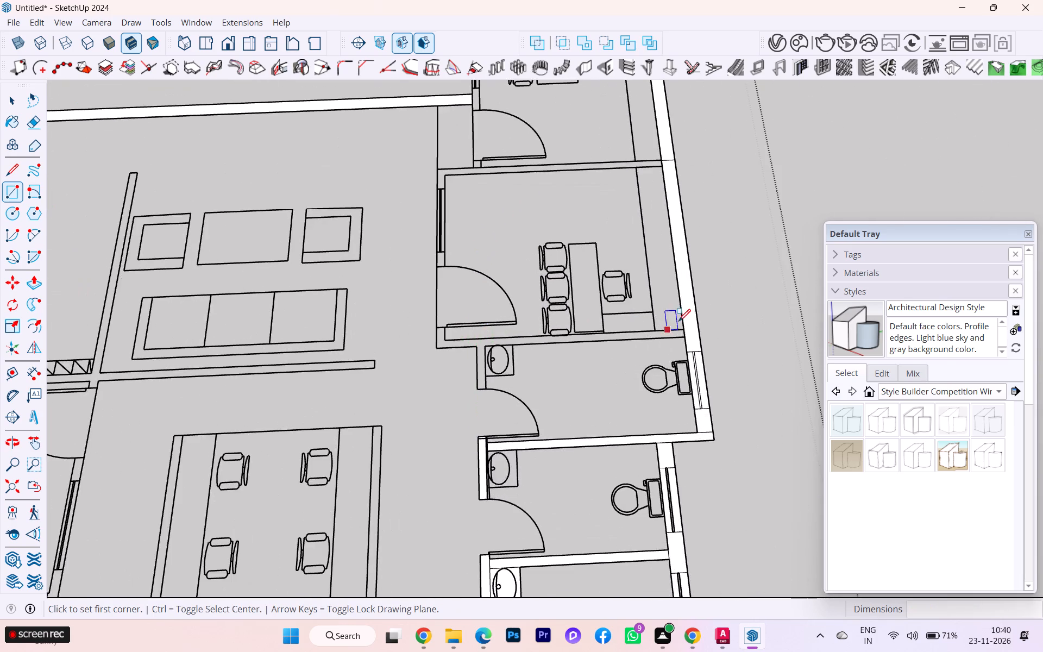
scroll(678, 321, "up", 5)
left_click(687, 334)
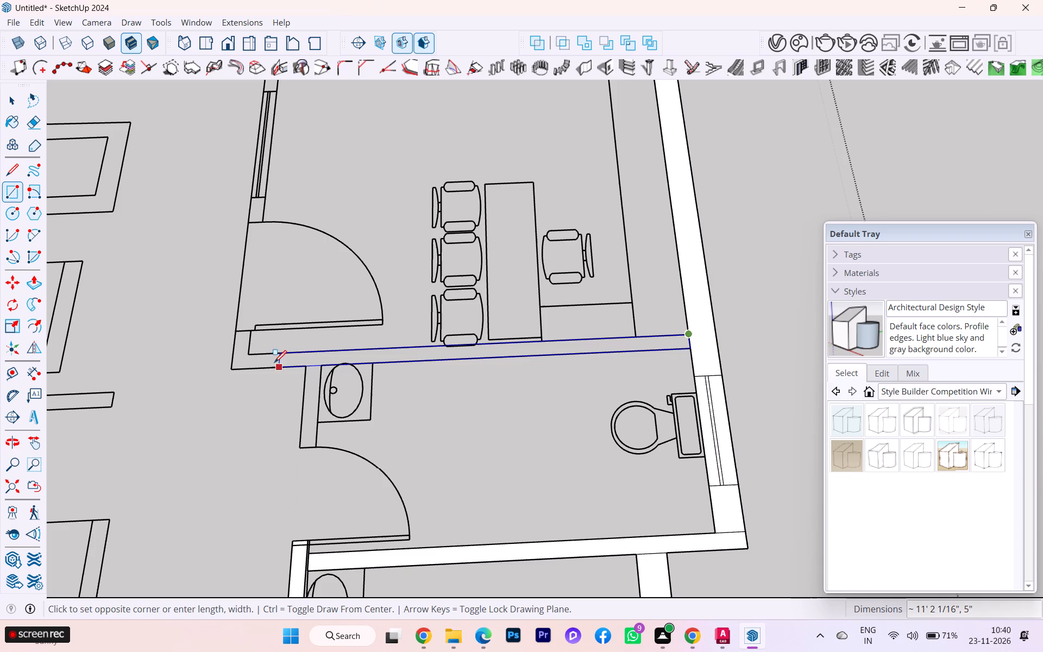
left_click(247, 369)
Trace the short wall piece below the second cabin's door with a rectangle about 1' 1 5/8" by 5".
scroll(448, 394, "up", 1)
scroll(450, 396, "down", 2)
scroll(451, 396, "up", 2)
scroll(451, 396, "down", 1)
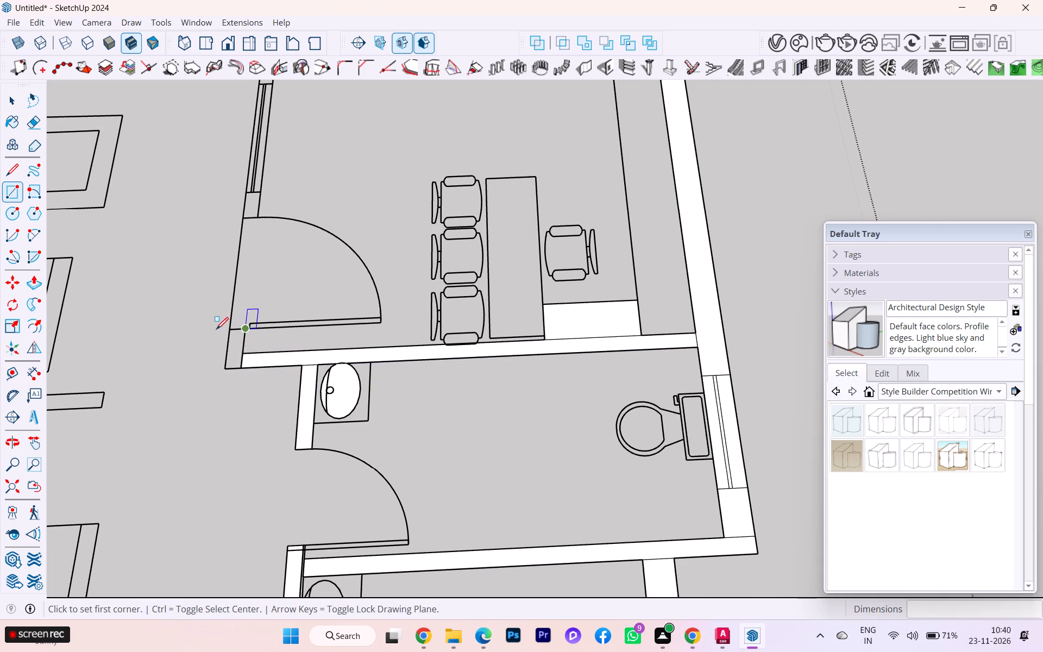
scroll(220, 330, "down", 1)
scroll(224, 334, "up", 2)
left_click(229, 331)
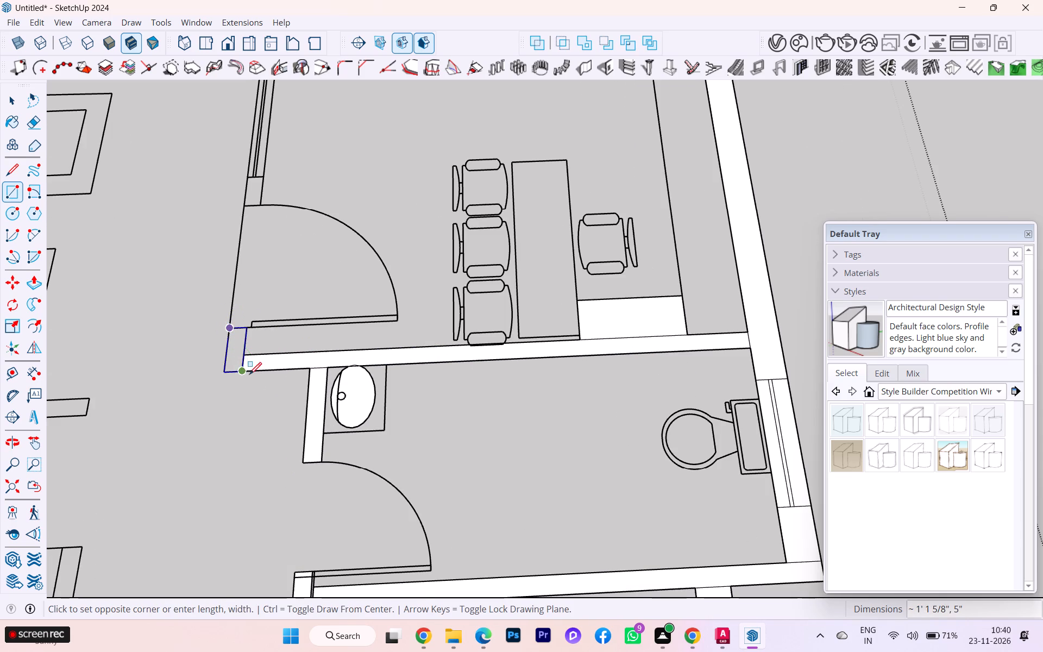
left_click(242, 374)
Trace the partition between the first and second cabins with a rectangle about 12' by 4 3/4", starting at the outer wall.
scroll(438, 403, "down", 3)
scroll(442, 405, "up", 1)
scroll(442, 405, "down", 2)
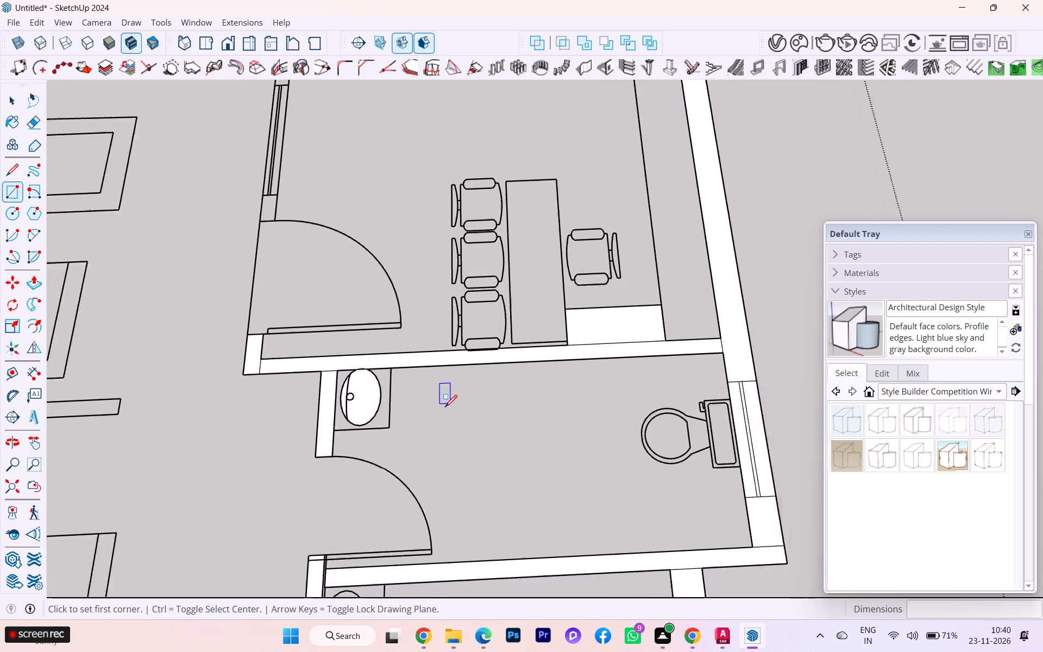
scroll(445, 407, "down", 3)
scroll(450, 410, "up", 4)
scroll(450, 410, "down", 2)
scroll(347, 194, "up", 2)
scroll(599, 124, "up", 3)
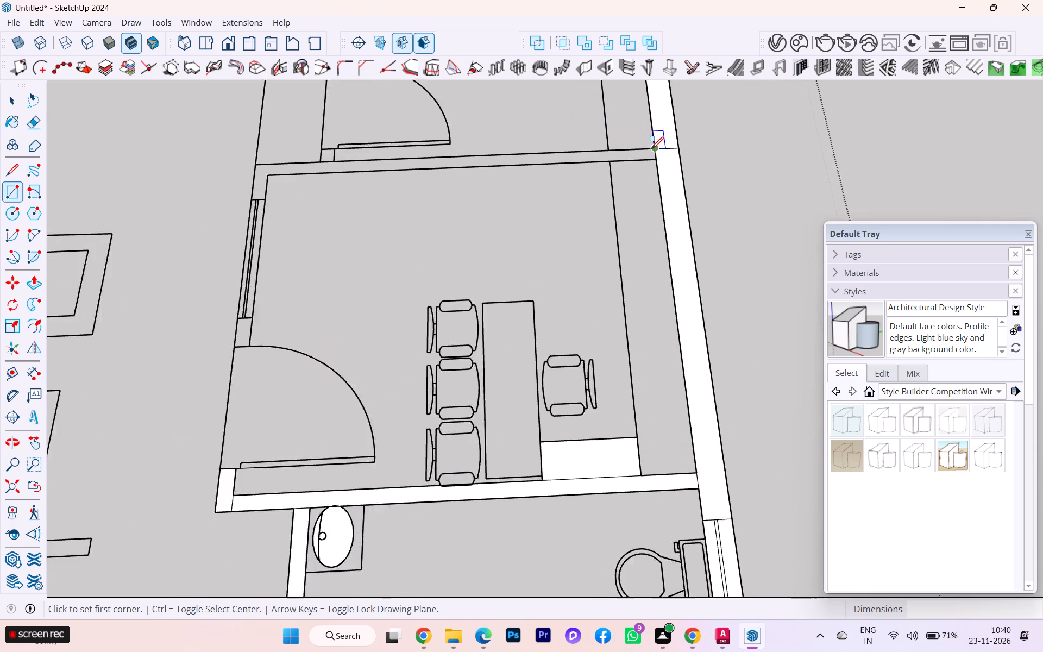
scroll(651, 149, "up", 3)
left_click(654, 149)
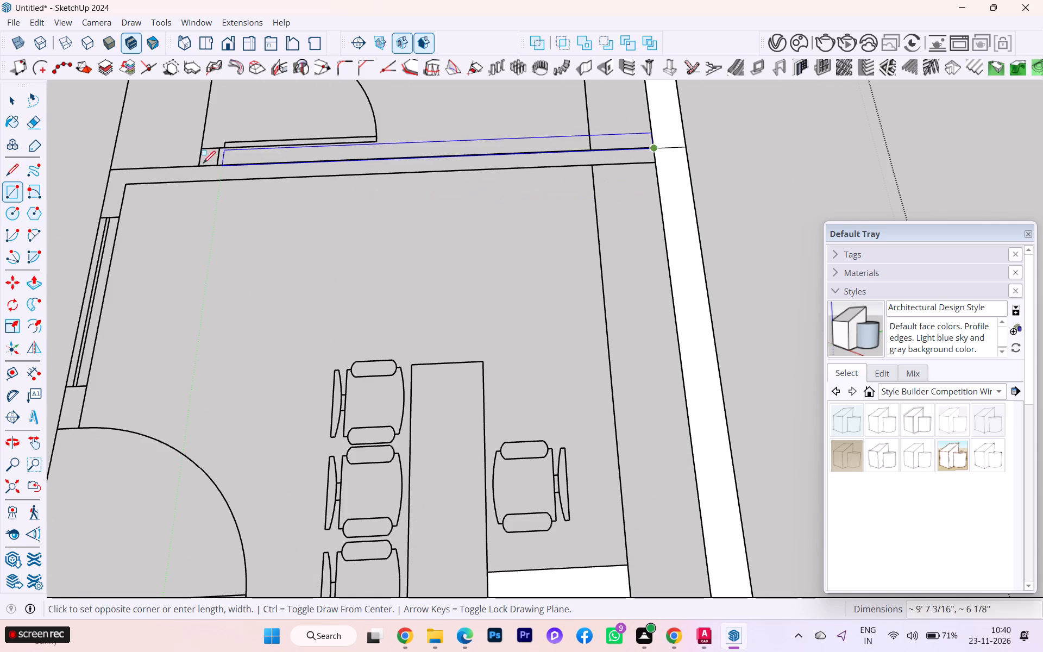
left_click(124, 187)
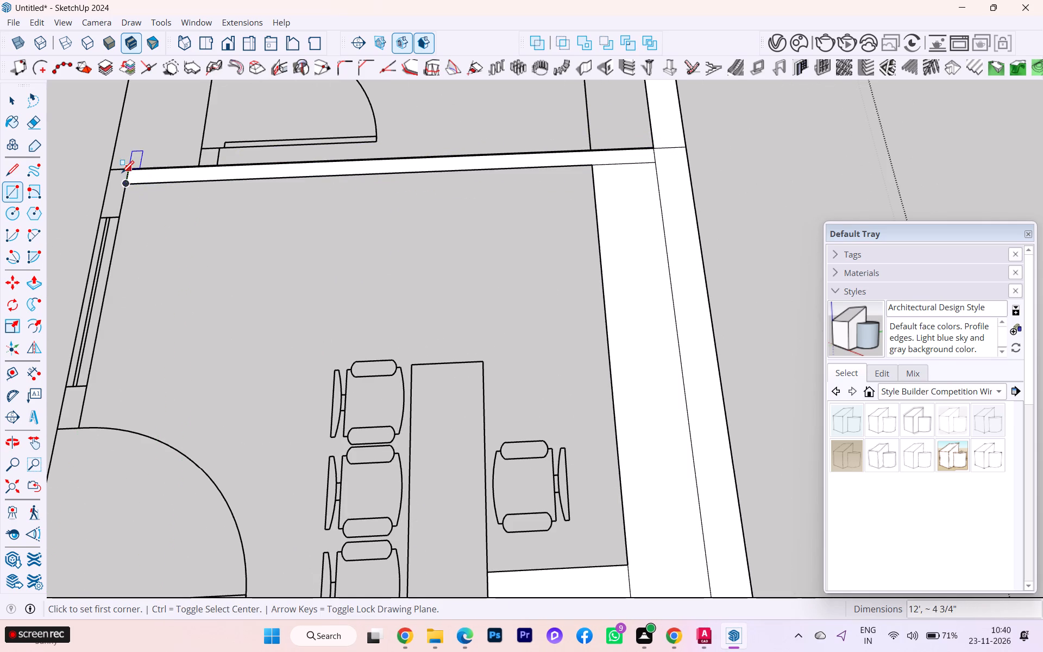
Trace the second cabin's door-side wall, including its window, from the upper partition to the door with a rectangle about 6' 2 1/8" by 5".
left_click(125, 169)
scroll(111, 280, "down", 1)
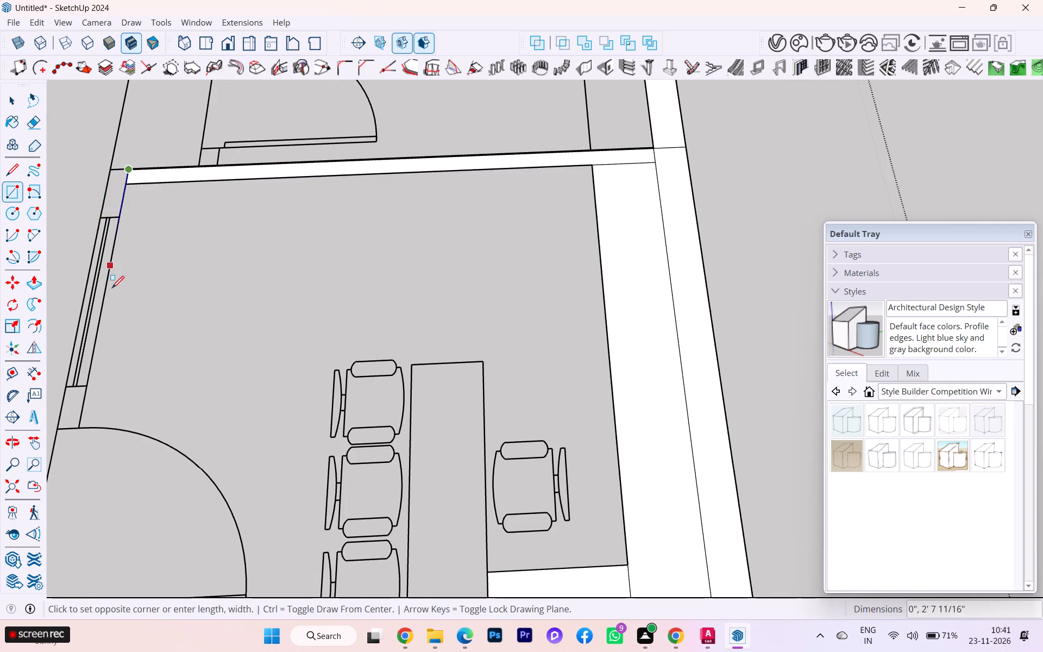
scroll(112, 288, "down", 1)
scroll(113, 296, "up", 2)
scroll(114, 305, "down", 1)
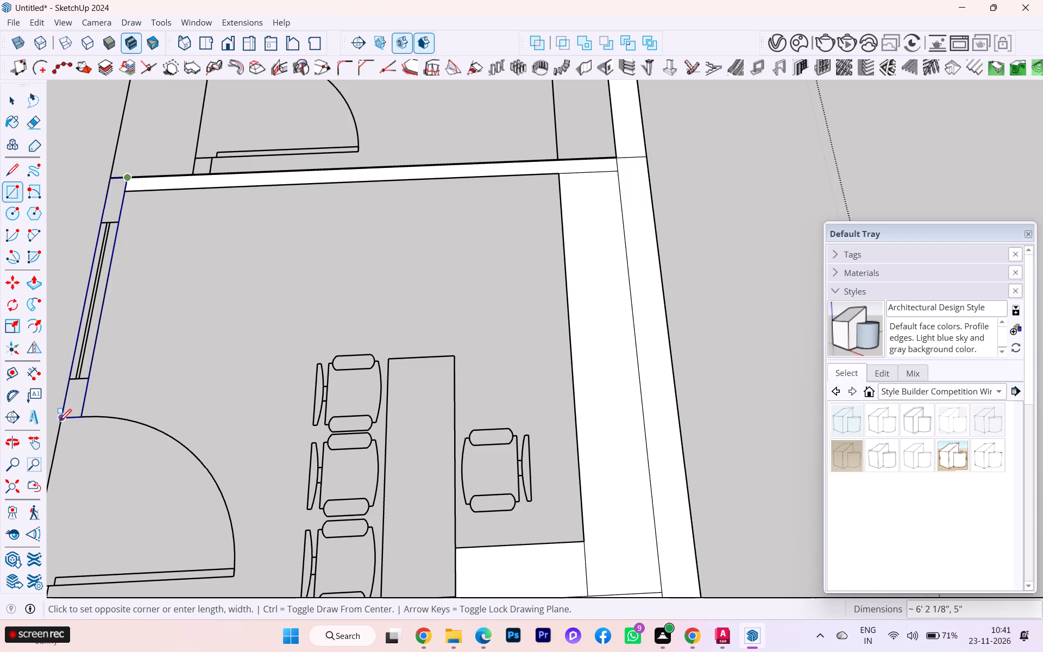
left_click(61, 420)
Delete the unwanted face covering the main floor area of the second cabin.
scroll(319, 356, "down", 5)
scroll(451, 288, "down", 2)
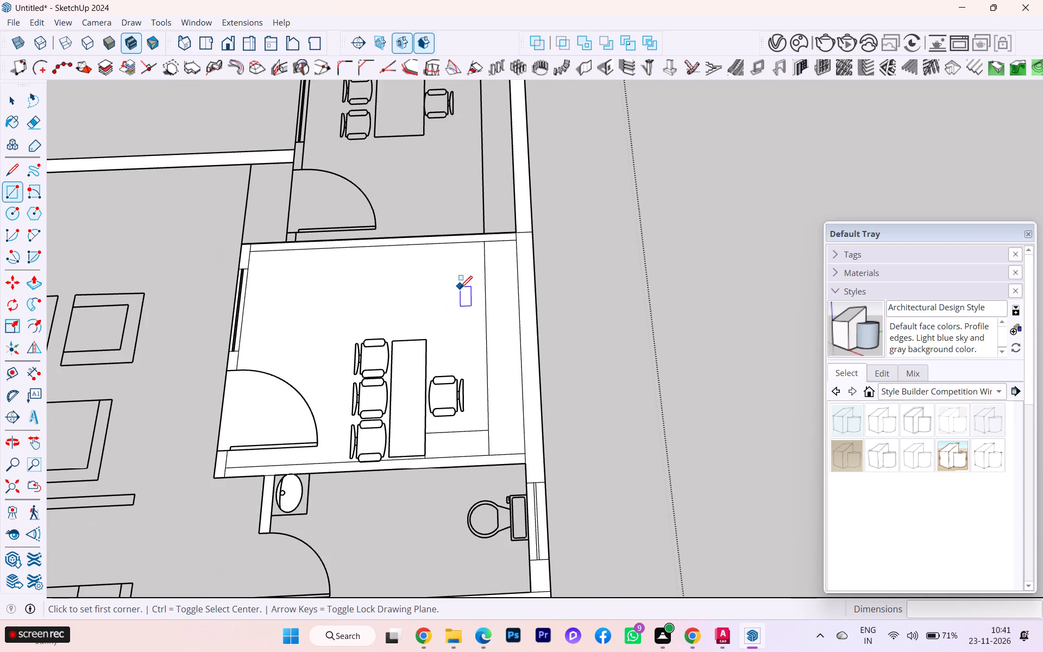
left_click(17, 92)
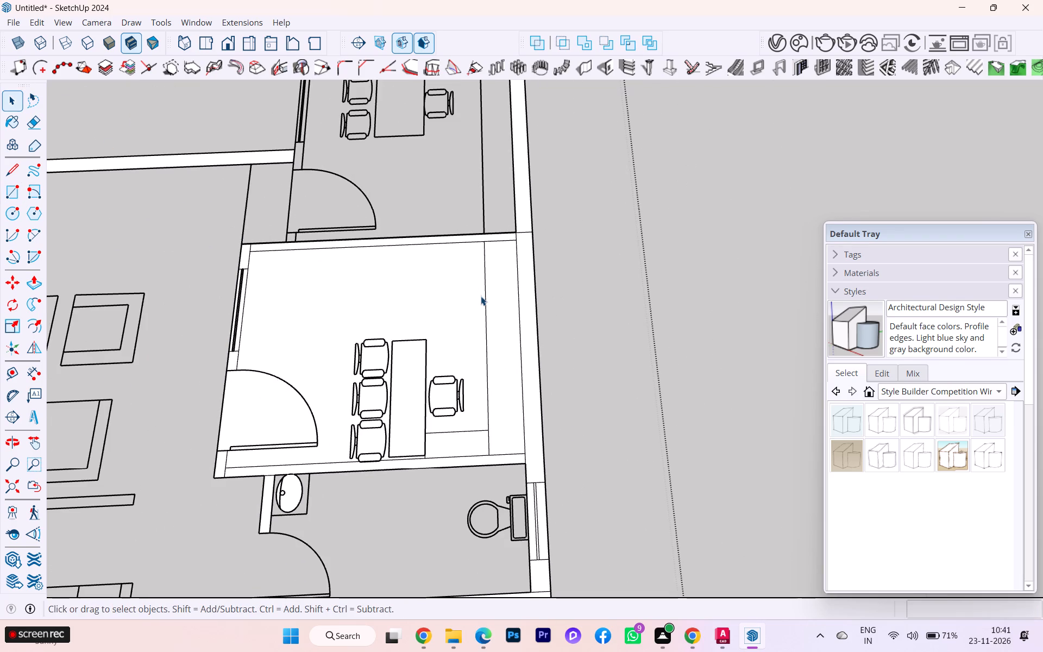
left_click(481, 296)
key("Delete")
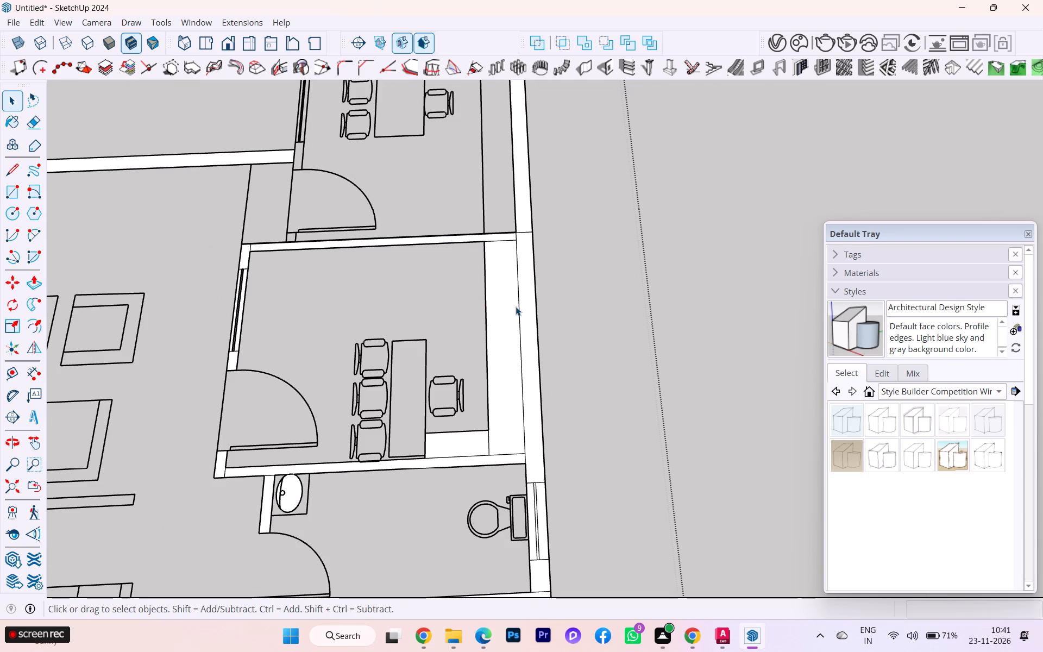
Erase the edge dividing the small face beside the second cabin's desk from the long strip along the outer wall.
left_click(507, 314)
left_click(462, 448)
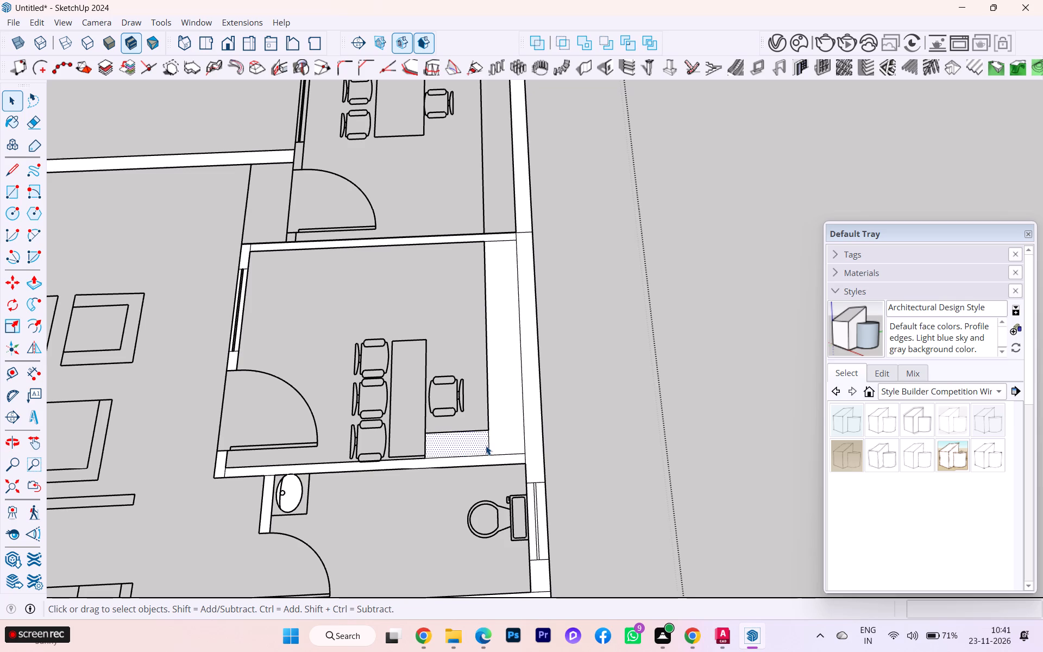
key("e")
left_click(487, 444)
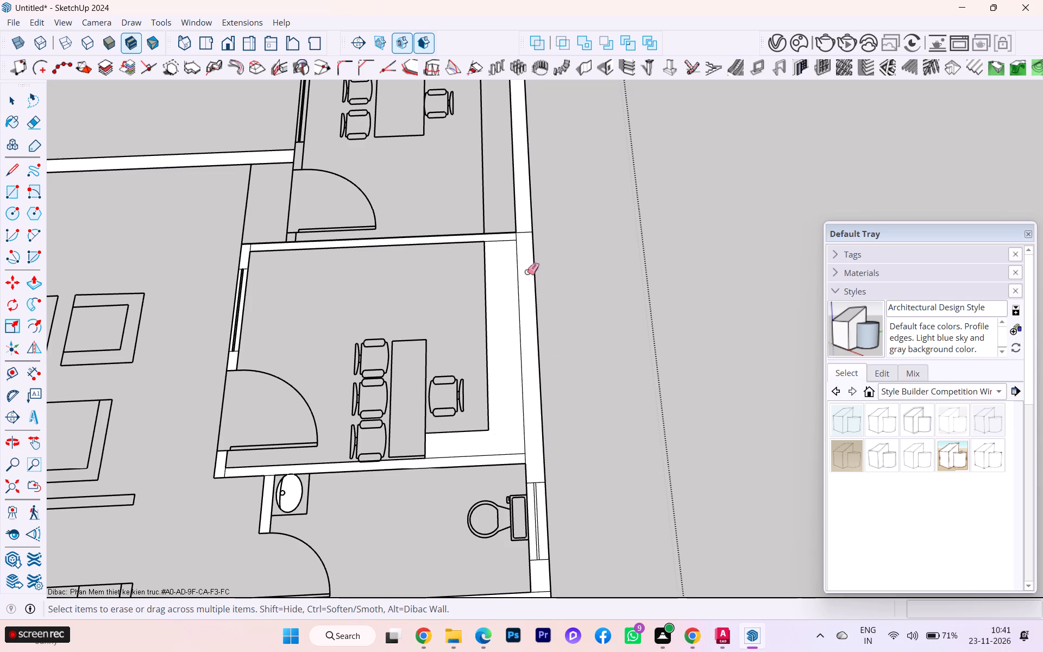
Erase the two internal edges where the partition between the first and second cabins meets the outer wall.
scroll(517, 209, "up", 4)
scroll(520, 226, "down", 2)
scroll(519, 229, "up", 5)
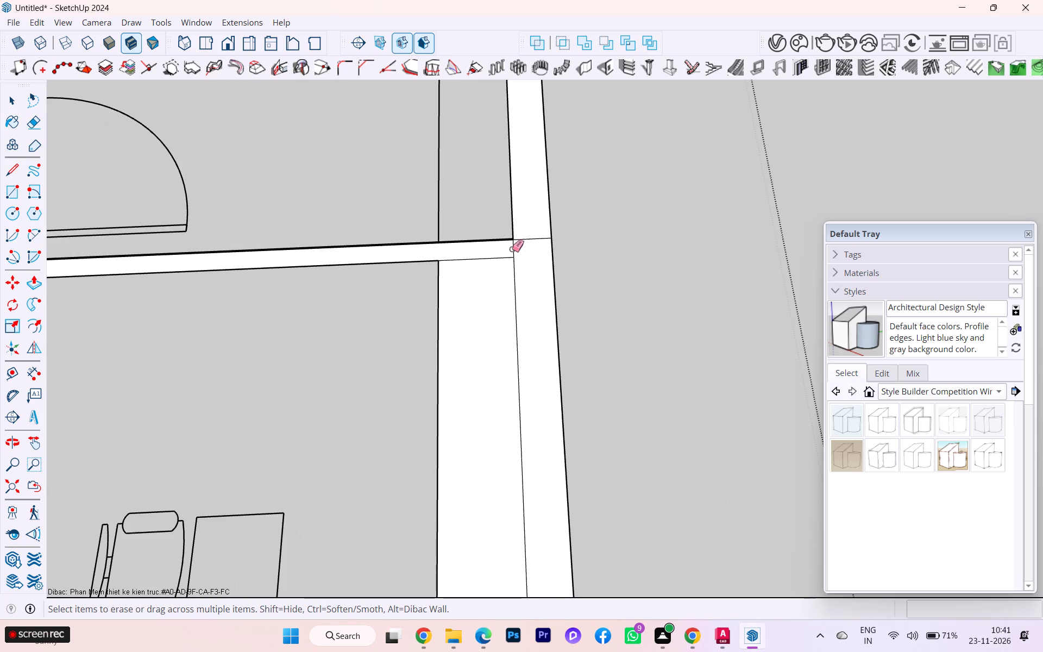
left_click(512, 250)
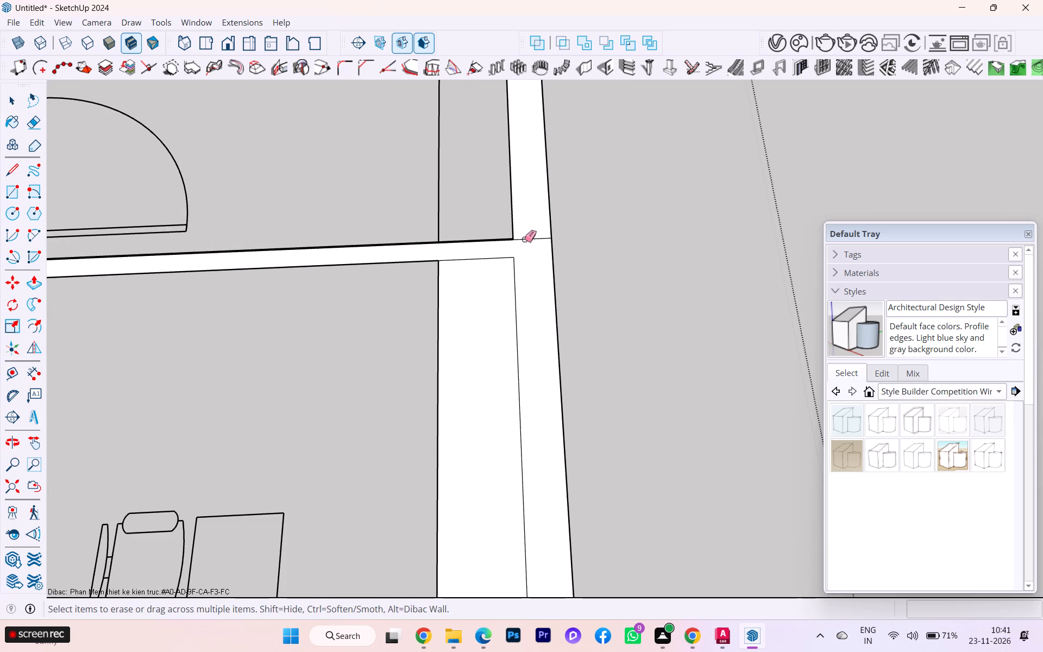
left_click(524, 239)
Erase the internal edge where the partition between the two cabins meets the second cabin's door-side wall.
scroll(663, 233, "down", 1)
scroll(664, 233, "up", 2)
scroll(665, 234, "down", 3)
scroll(669, 239, "up", 1)
scroll(684, 237, "down", 3)
scroll(691, 239, "up", 2)
scroll(674, 255, "down", 5)
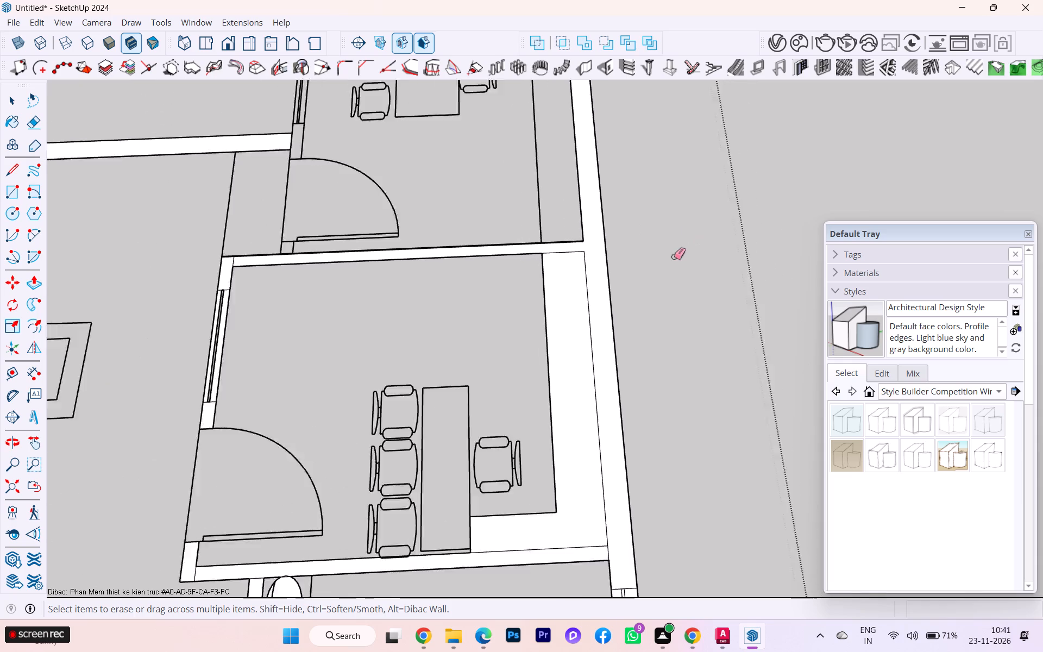
scroll(674, 256, "up", 3)
scroll(674, 256, "down", 6)
scroll(277, 323, "up", 2)
scroll(288, 296, "down", 1)
scroll(305, 232, "up", 6)
scroll(292, 253, "down", 1)
scroll(293, 256, "up", 1)
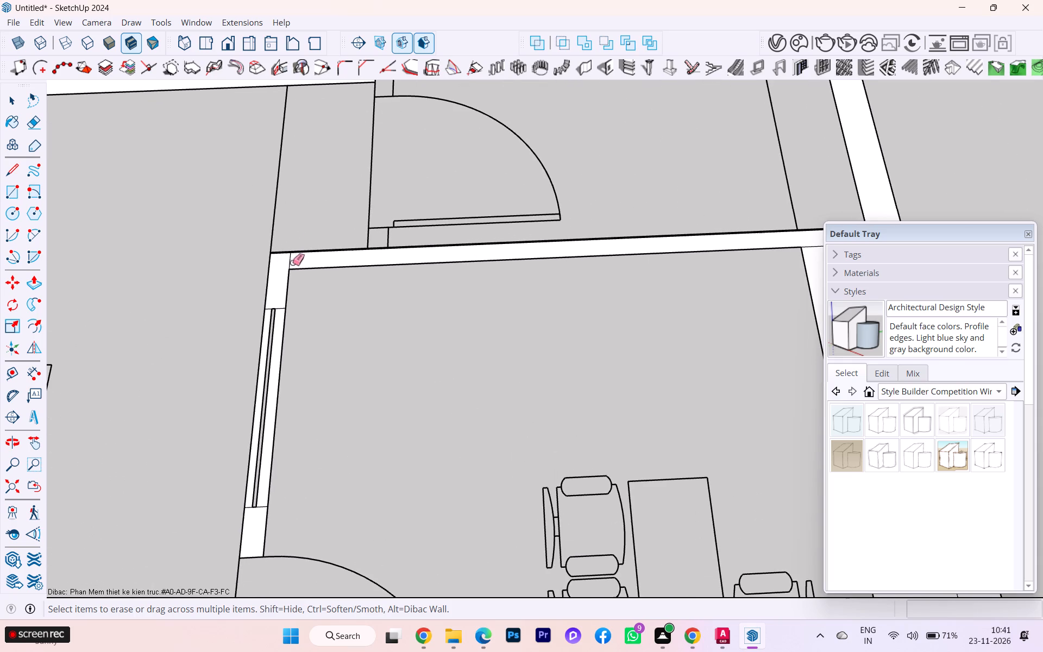
left_click(291, 263)
Erase the internal edge where the partition between the second cabin and the first toilet meets the outer wall.
scroll(323, 244, "down", 1)
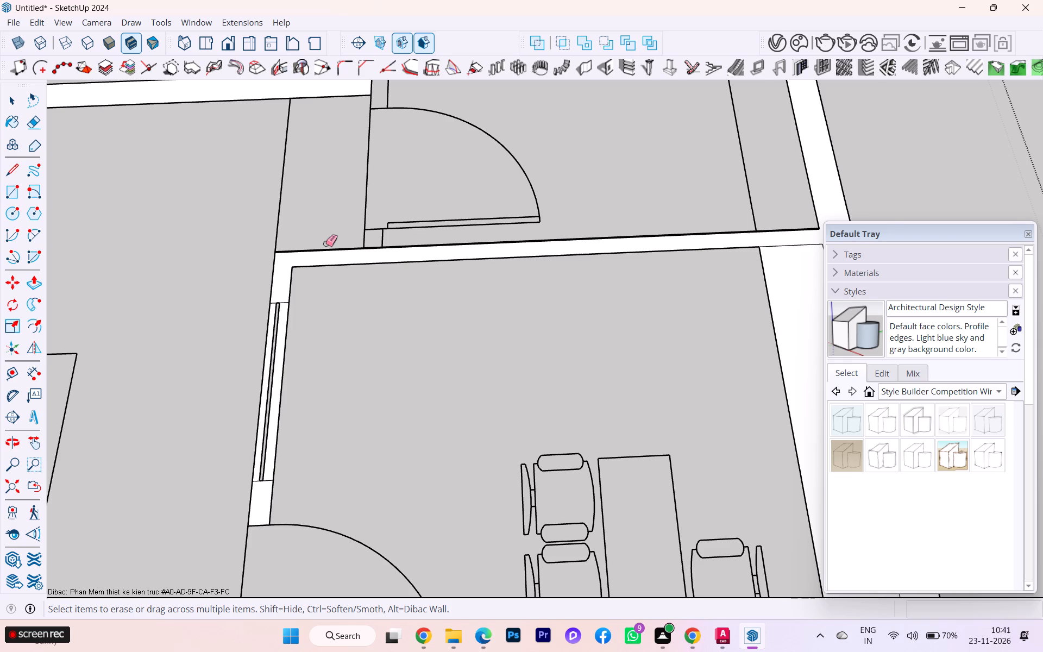
scroll(325, 243, "down", 4)
scroll(325, 243, "up", 2)
scroll(325, 243, "down", 3)
scroll(326, 239, "up", 1)
scroll(326, 239, "down", 4)
scroll(326, 239, "up", 1)
scroll(326, 239, "down", 2)
scroll(326, 239, "up", 1)
scroll(328, 241, "down", 1)
scroll(328, 241, "up", 1)
scroll(328, 241, "down", 6)
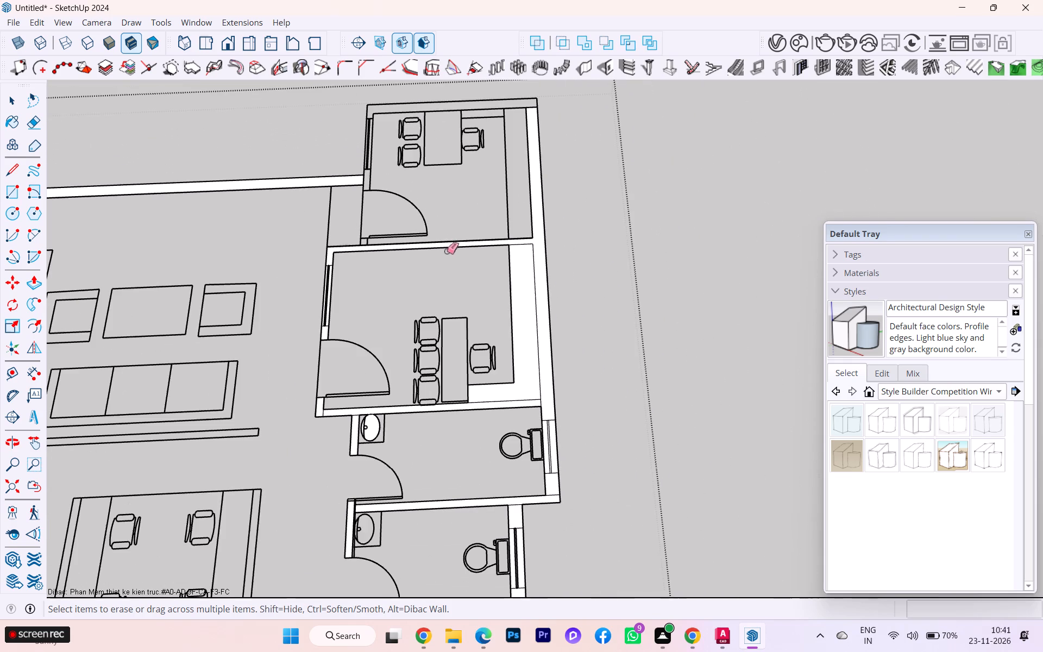
scroll(574, 434, "up", 2)
scroll(577, 433, "down", 1)
scroll(577, 432, "up", 5)
scroll(569, 392, "down", 2)
scroll(568, 392, "up", 4)
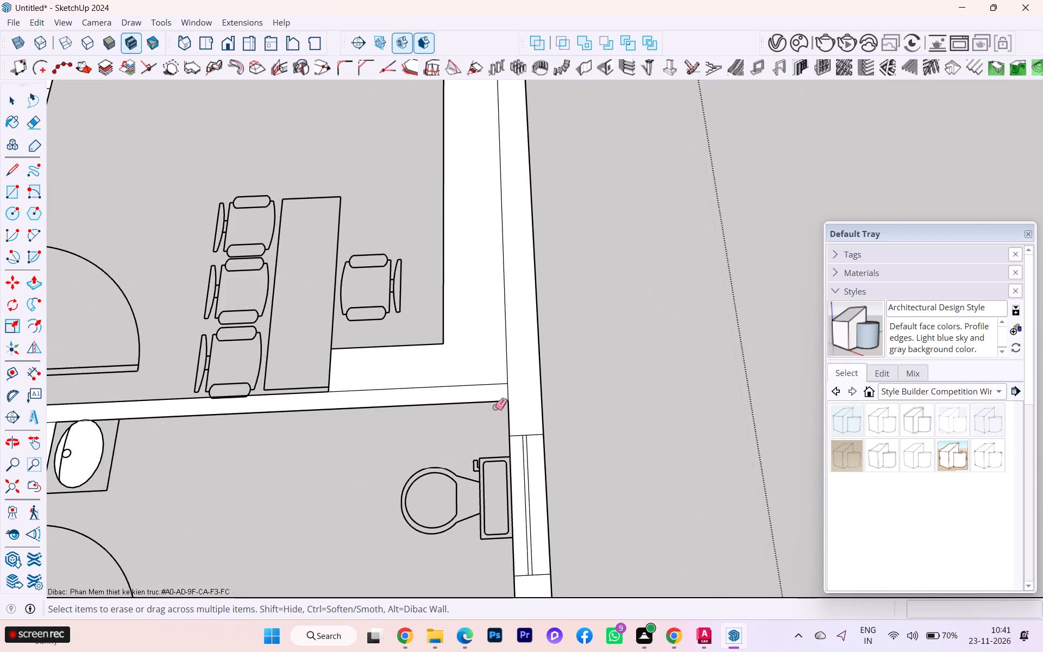
scroll(493, 405, "up", 1)
left_click(510, 391)
Erase the internal edge where the second cabin's lower partition meets the short wall piece below its door.
scroll(648, 342, "down", 4)
scroll(648, 342, "up", 5)
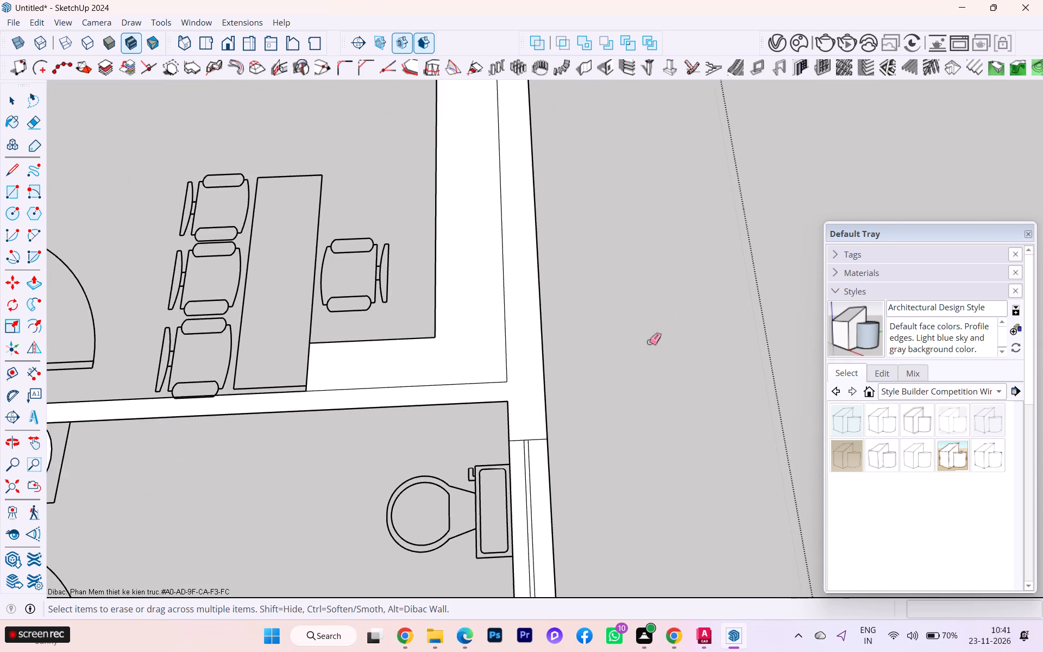
scroll(649, 342, "down", 2)
scroll(649, 342, "up", 3)
scroll(649, 342, "down", 4)
scroll(649, 342, "up", 1)
scroll(649, 342, "down", 7)
scroll(414, 386, "up", 2)
scroll(368, 390, "down", 1)
scroll(282, 389, "up", 2)
scroll(282, 389, "down", 1)
scroll(281, 389, "up", 4)
scroll(217, 391, "up", 2)
scroll(214, 387, "down", 2)
scroll(211, 383, "up", 1)
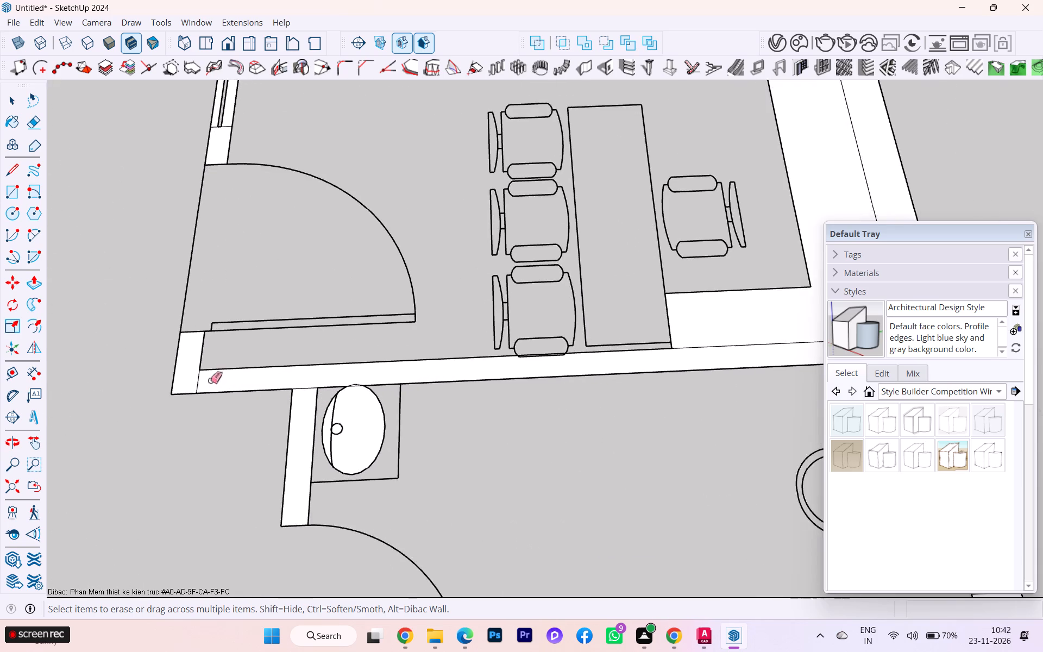
scroll(210, 380, "up", 2)
left_click(194, 381)
left_click(198, 379)
Erase the edge separating the first toilet's washbasin-side wall from the partition below the second cabin.
scroll(372, 200, "down", 4)
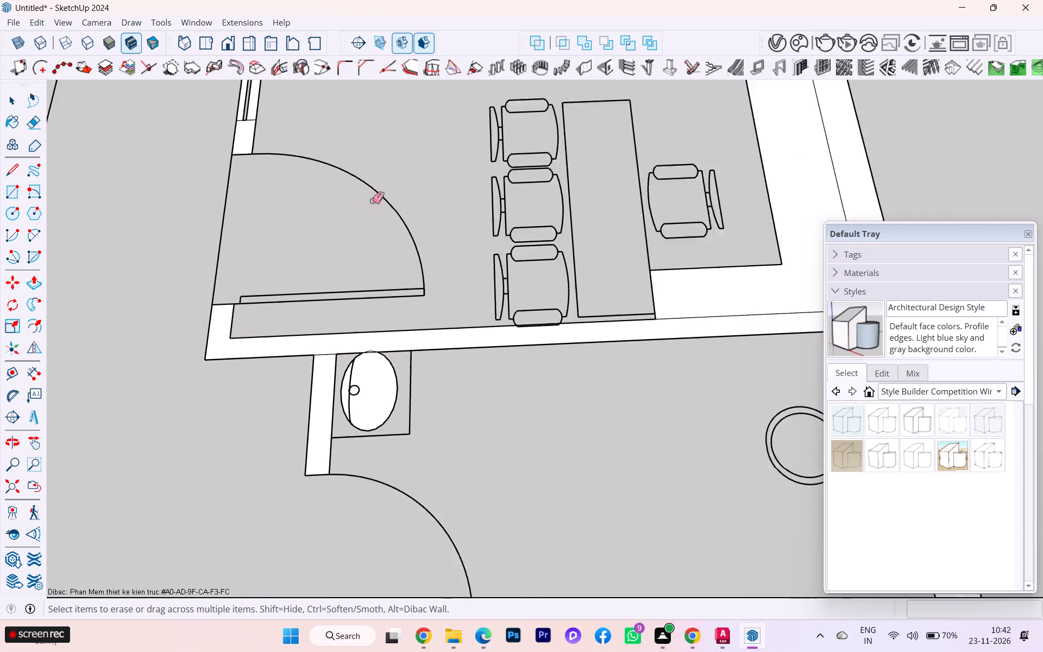
scroll(372, 200, "down", 3)
scroll(372, 200, "up", 1)
scroll(374, 217, "down", 2)
scroll(374, 217, "up", 1)
scroll(374, 217, "down", 3)
scroll(374, 217, "up", 2)
scroll(374, 217, "down", 1)
scroll(358, 278, "up", 1)
scroll(358, 278, "down", 2)
scroll(358, 278, "up", 6)
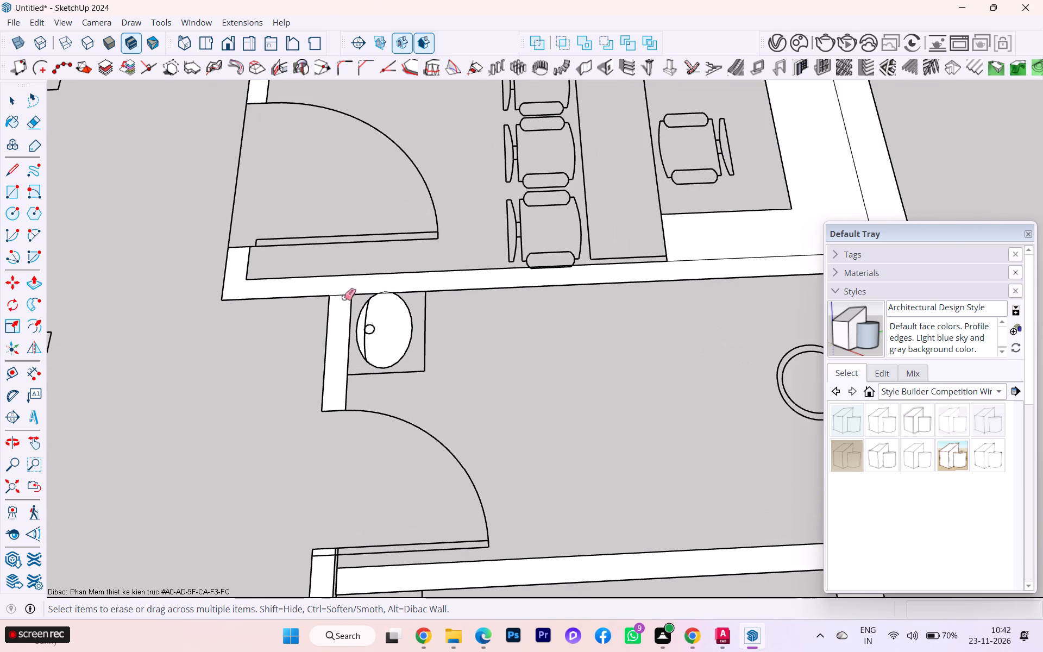
left_click(342, 296)
Erase the internal edge where the partition between the second and third toilets meets the washbasin-side wall.
scroll(332, 155, "down", 8)
scroll(367, 195, "down", 10)
scroll(347, 310, "up", 2)
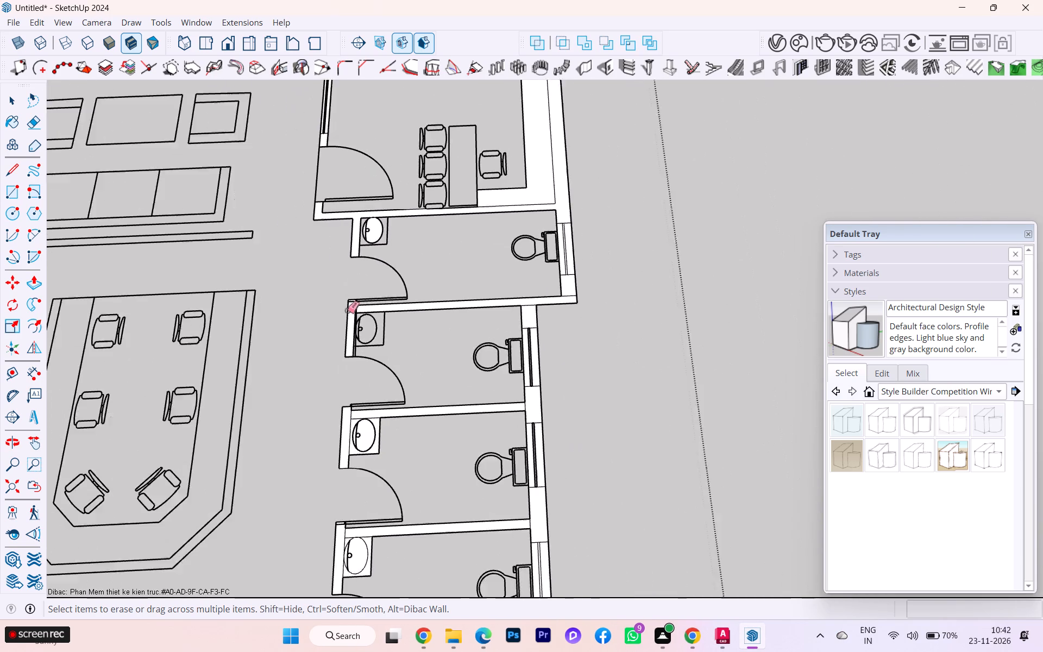
scroll(347, 310, "up", 12)
scroll(384, 287, "down", 1)
scroll(384, 287, "up", 4)
scroll(384, 287, "down", 1)
scroll(381, 288, "up", 2)
scroll(336, 253, "down", 3)
scroll(329, 248, "up", 6)
scroll(326, 244, "down", 6)
scroll(326, 243, "up", 1)
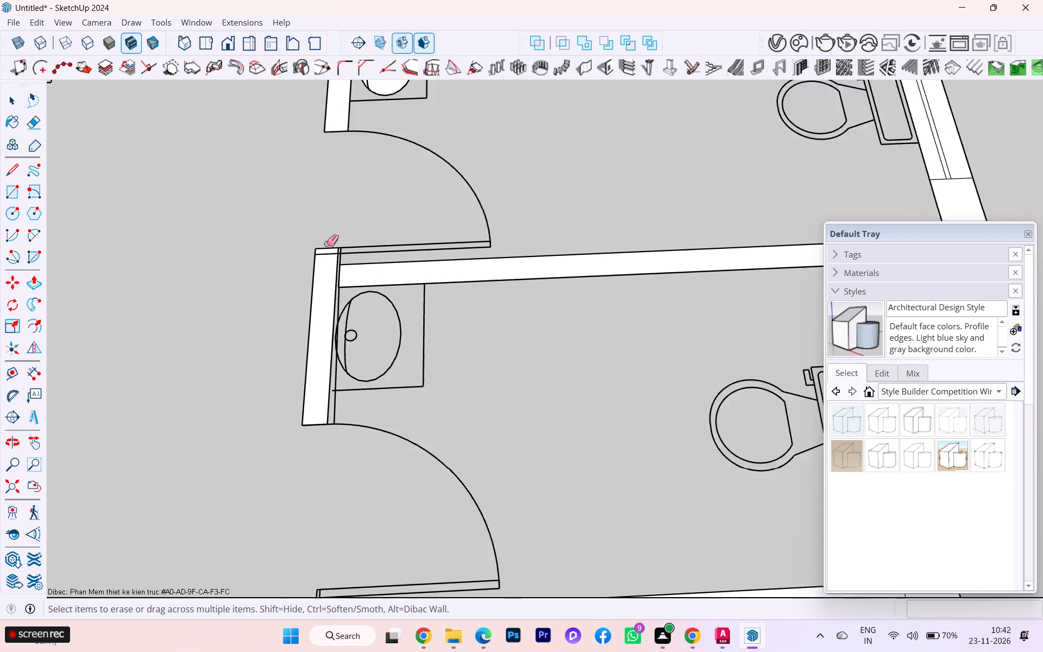
scroll(326, 243, "down", 4)
scroll(326, 243, "up", 2)
scroll(326, 243, "down", 3)
scroll(330, 259, "up", 3)
scroll(330, 260, "down", 2)
scroll(331, 511, "up", 4)
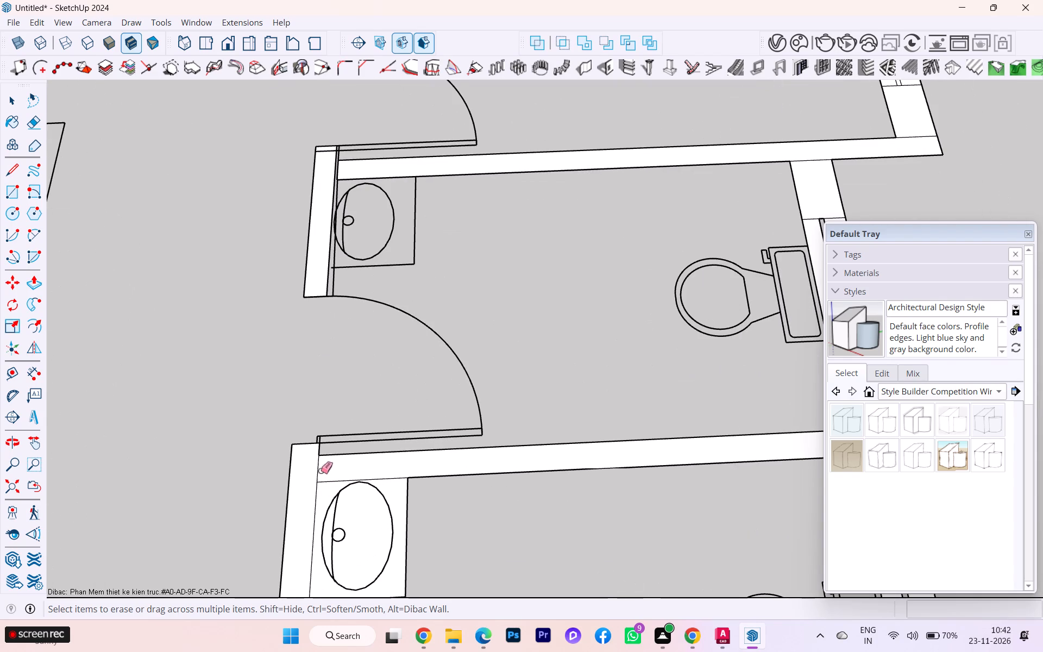
left_click(320, 471)
Erase the internal edge where the partition between the second and third toilets meets the outer wall.
scroll(351, 459, "down", 7)
scroll(337, 400, "down", 3)
scroll(577, 463, "up", 2)
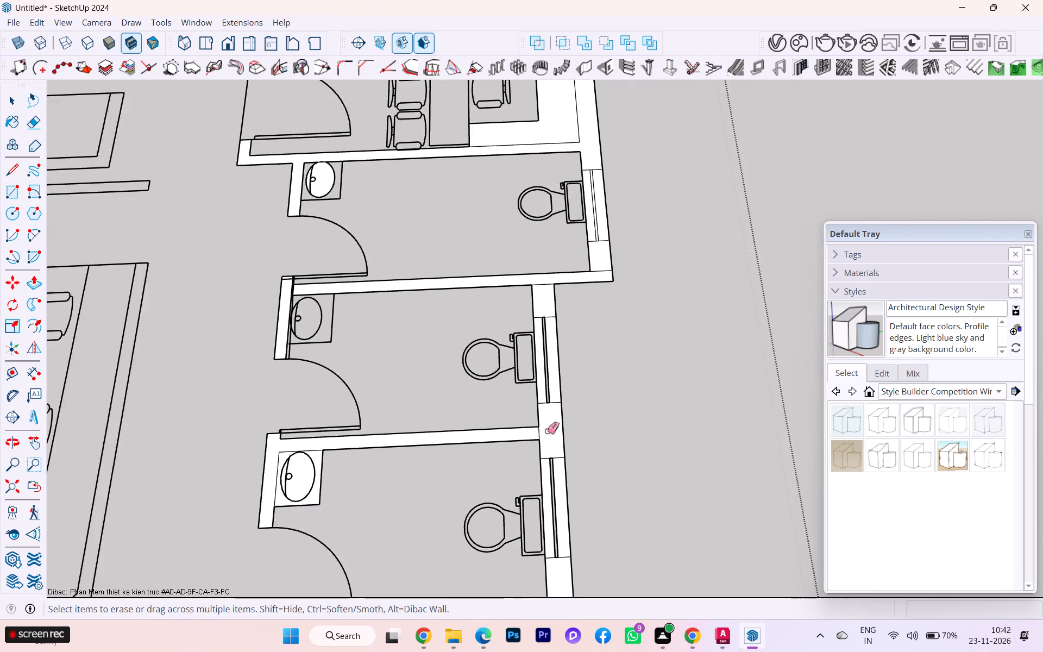
scroll(547, 431, "up", 2)
scroll(545, 429, "down", 1)
scroll(545, 429, "up", 9)
left_click(534, 436)
Erase the internal edge at the first toilet's lower outer corner, where the outer wall meets the partition.
scroll(554, 255, "down", 4)
scroll(554, 255, "up", 1)
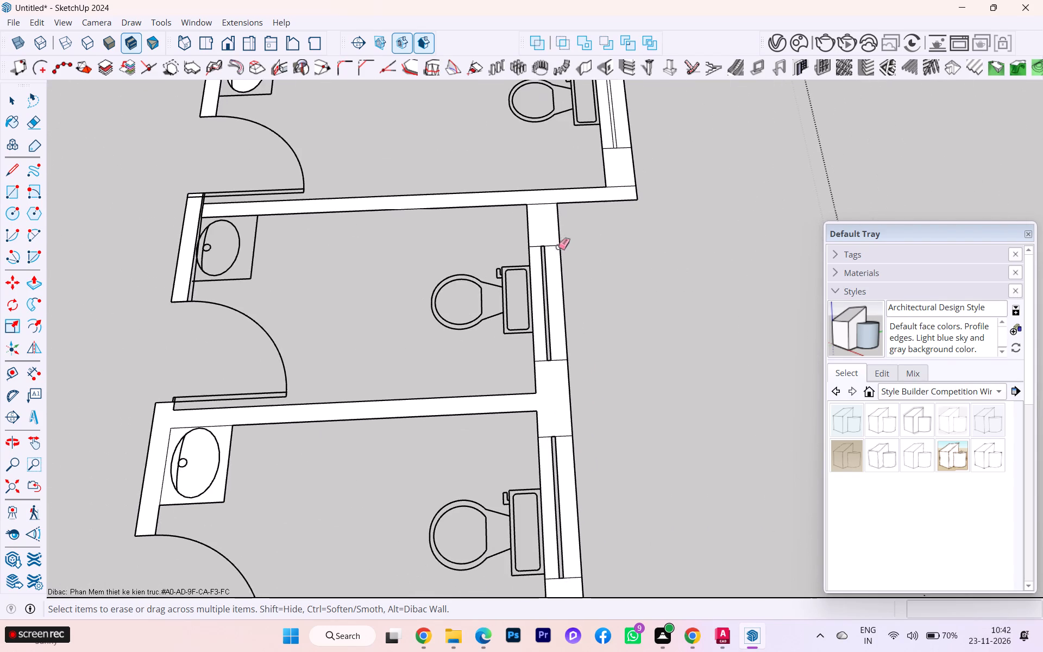
scroll(586, 185, "down", 1)
scroll(644, 181, "up", 2)
left_click(610, 190)
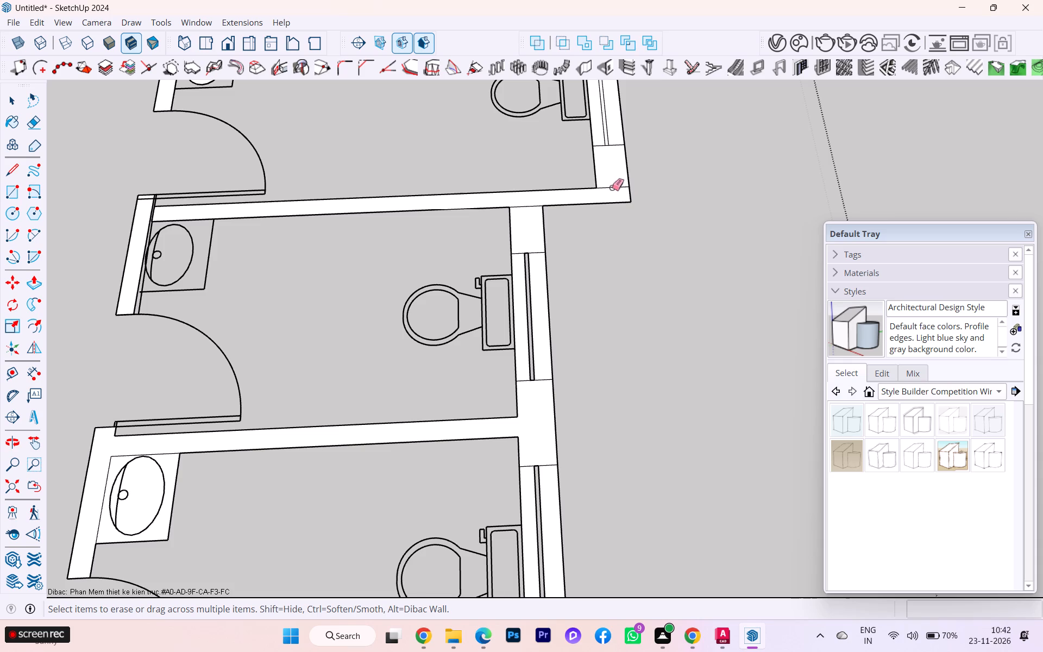
left_click(612, 187)
Erase the internal edge where the partition between the third and fourth toilets meets the washbasin-side wall.
scroll(684, 173, "down", 7)
scroll(687, 181, "up", 2)
scroll(687, 185, "down", 1)
scroll(622, 228, "down", 1)
scroll(622, 228, "up", 1)
scroll(622, 228, "down", 3)
scroll(621, 229, "up", 3)
scroll(621, 229, "down", 1)
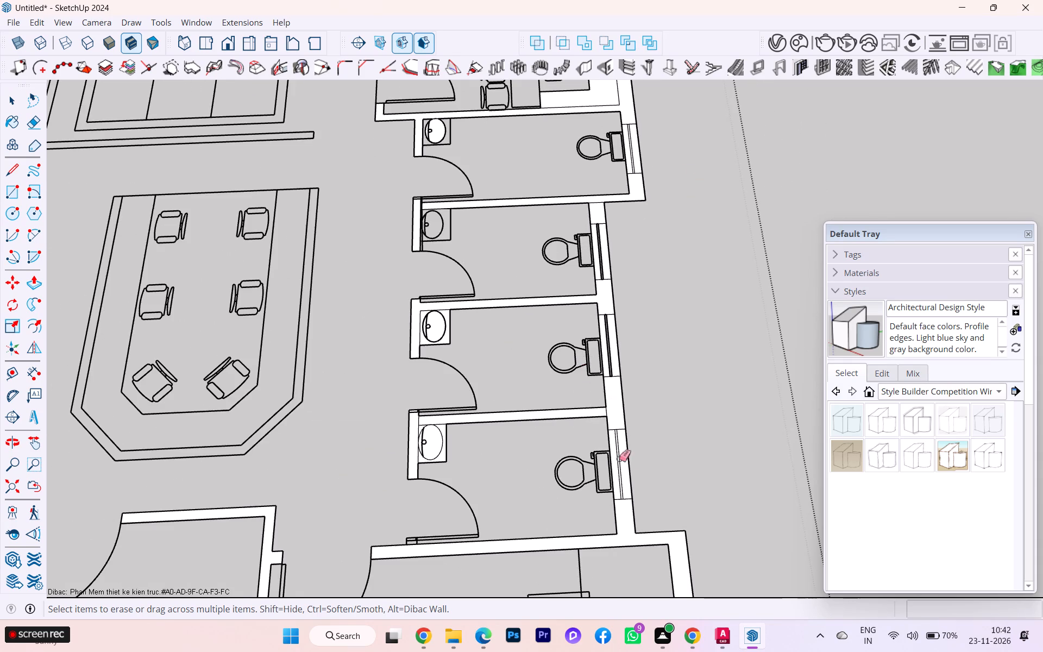
scroll(626, 497, "up", 3)
scroll(624, 506, "down", 1)
scroll(624, 507, "up", 1)
scroll(580, 289, "down", 4)
scroll(575, 290, "up", 1)
scroll(574, 291, "down", 2)
scroll(555, 293, "up", 1)
scroll(450, 283, "down", 2)
scroll(428, 369, "up", 1)
scroll(428, 369, "down", 1)
scroll(428, 369, "up", 2)
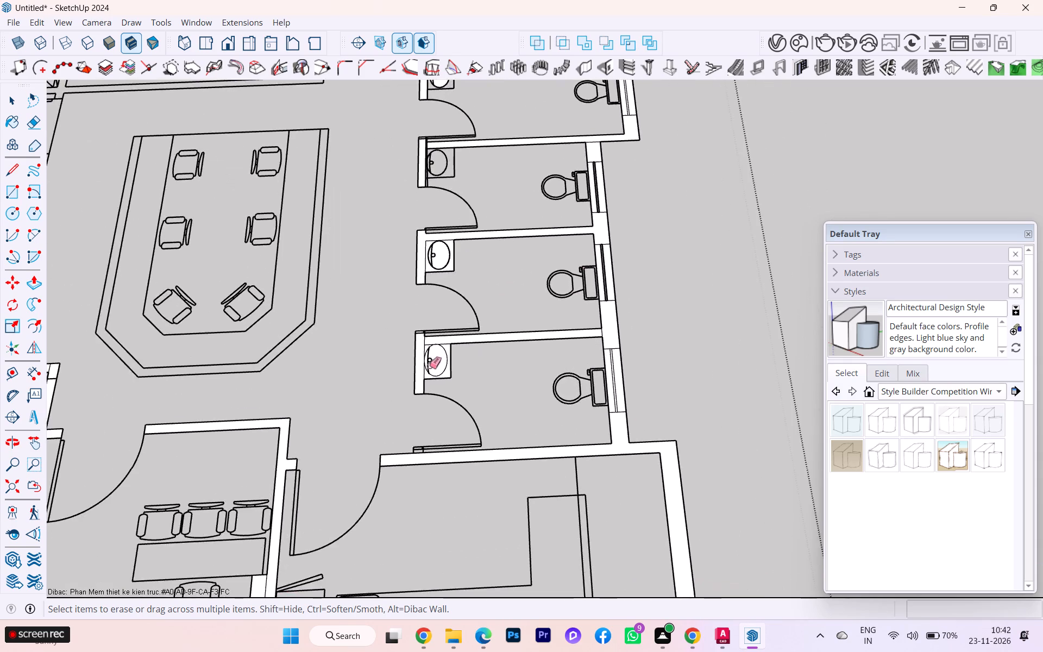
scroll(429, 366, "up", 2)
scroll(431, 353, "down", 1)
scroll(431, 353, "up", 2)
scroll(431, 353, "down", 2)
scroll(431, 353, "up", 6)
scroll(417, 313, "down", 1)
scroll(417, 313, "up", 5)
left_click(422, 343)
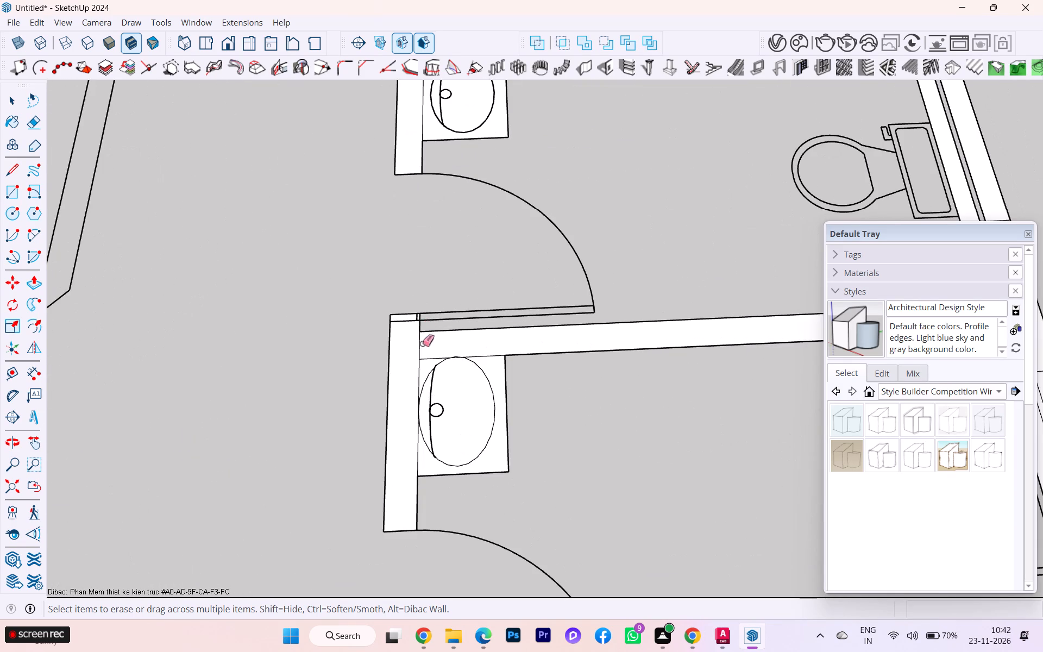
left_click(418, 347)
left_click(421, 337)
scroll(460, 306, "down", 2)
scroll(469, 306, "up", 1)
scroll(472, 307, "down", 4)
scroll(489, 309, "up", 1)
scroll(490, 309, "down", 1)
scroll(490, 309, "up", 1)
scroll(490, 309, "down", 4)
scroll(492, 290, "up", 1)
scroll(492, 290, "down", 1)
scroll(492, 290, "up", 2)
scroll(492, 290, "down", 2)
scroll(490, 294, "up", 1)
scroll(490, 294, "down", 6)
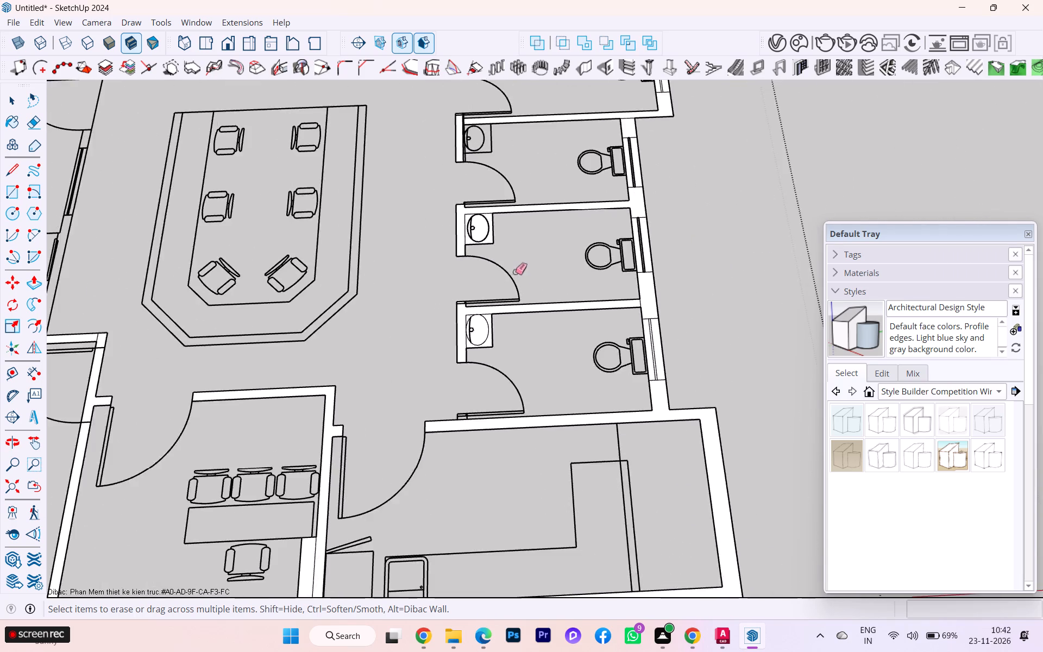
Erase the internal edge where the partition between the conference room and the adjacent office meets the outer wall along the red axis.
scroll(515, 272, "down", 1)
scroll(515, 272, "up", 2)
scroll(515, 272, "down", 7)
scroll(515, 272, "up", 1)
scroll(515, 272, "down", 2)
scroll(734, 409, "down", 3)
scroll(449, 556, "up", 4)
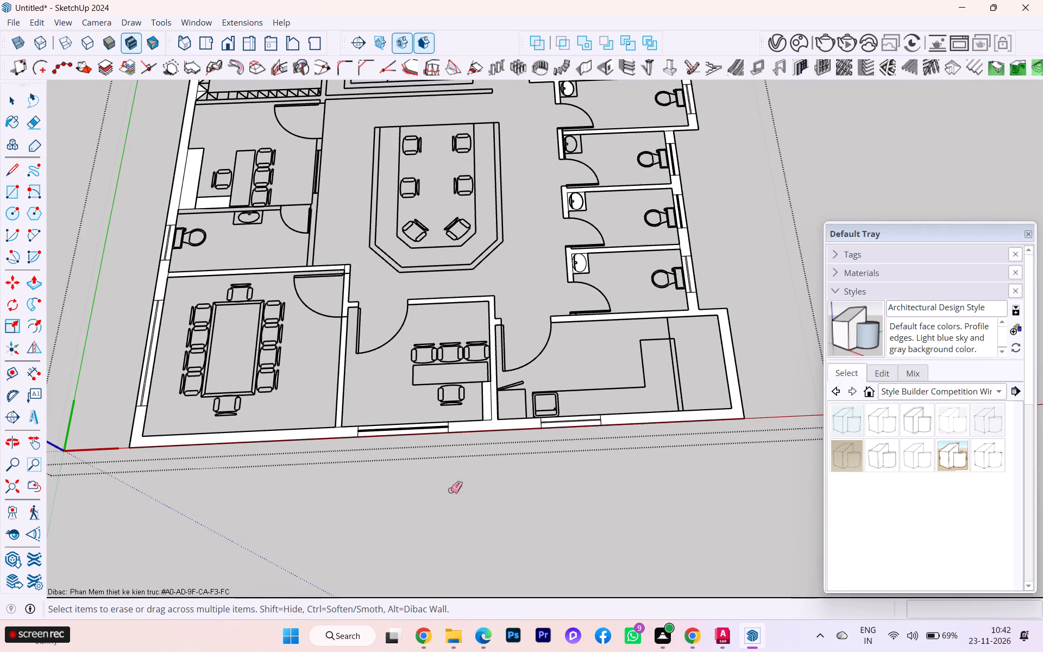
scroll(339, 428, "up", 4)
scroll(338, 428, "down", 1)
scroll(338, 428, "up", 1)
scroll(338, 428, "down", 1)
scroll(338, 428, "up", 1)
scroll(338, 428, "down", 3)
scroll(338, 428, "up", 1)
scroll(338, 428, "down", 2)
scroll(338, 428, "up", 6)
scroll(341, 429, "down", 3)
scroll(341, 429, "up", 4)
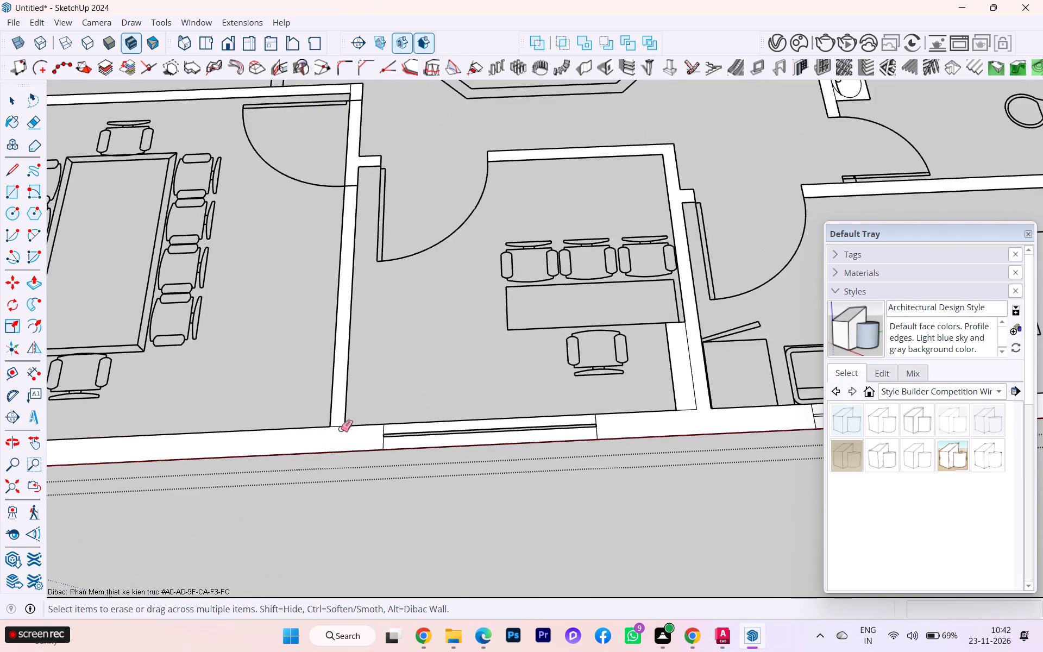
scroll(341, 429, "down", 1)
scroll(341, 429, "up", 4)
left_click(332, 425)
Erase the internal edge at the conference room's inner wall corner, just beside its door.
scroll(593, 428, "down", 1)
scroll(595, 429, "up", 1)
scroll(602, 430, "down", 5)
scroll(640, 450, "up", 1)
scroll(640, 450, "down", 4)
scroll(640, 450, "up", 1)
scroll(640, 450, "down", 1)
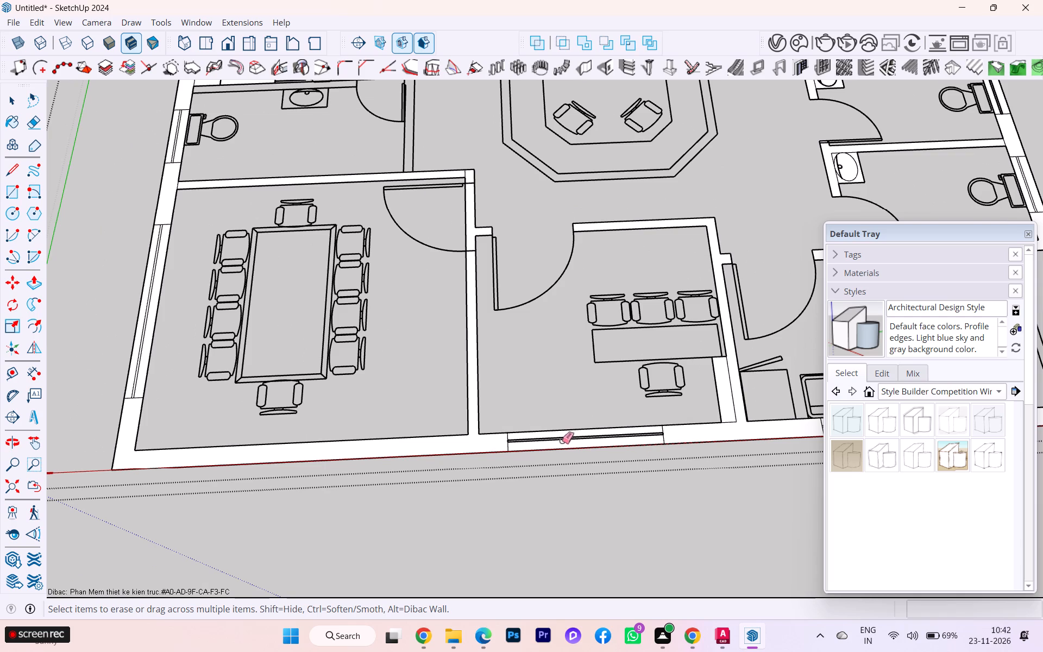
scroll(561, 437, "down", 4)
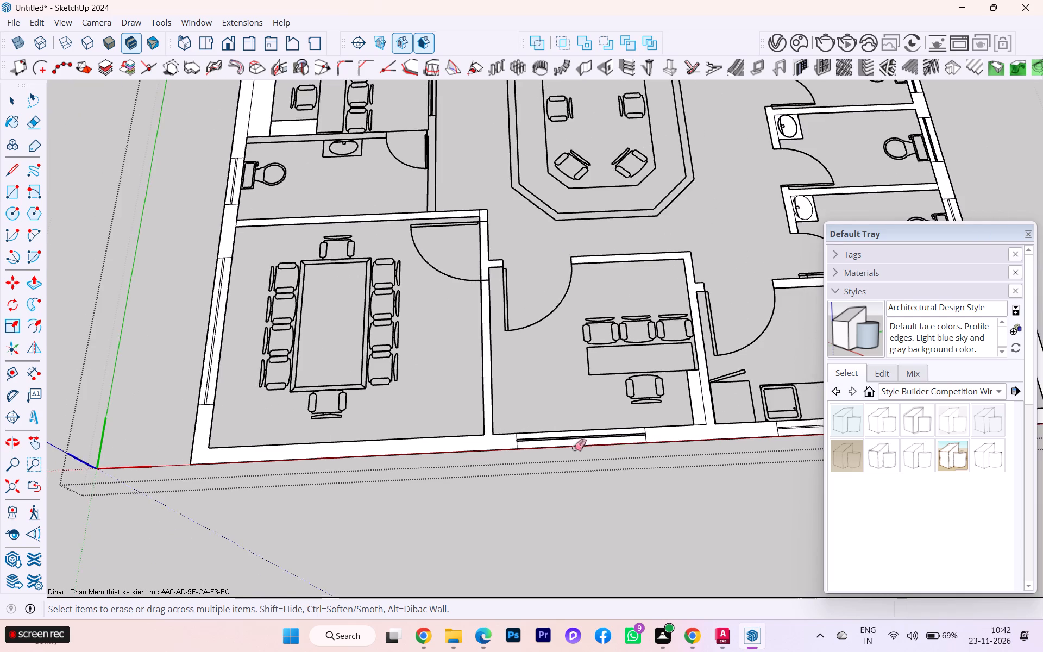
scroll(574, 448, "down", 3)
scroll(610, 448, "up", 1)
scroll(610, 448, "down", 2)
scroll(610, 448, "up", 1)
scroll(537, 296, "up", 7)
scroll(453, 283, "down", 1)
scroll(453, 283, "up", 8)
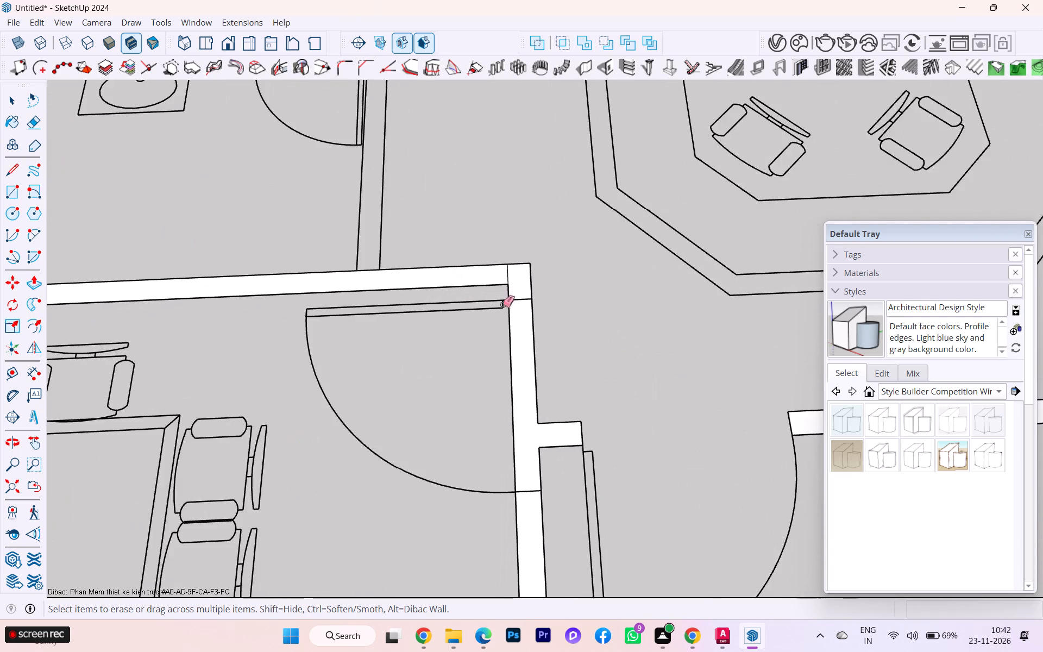
scroll(502, 304, "up", 3)
scroll(508, 300, "down", 3)
scroll(508, 300, "up", 3)
left_click(506, 275)
left_click(506, 274)
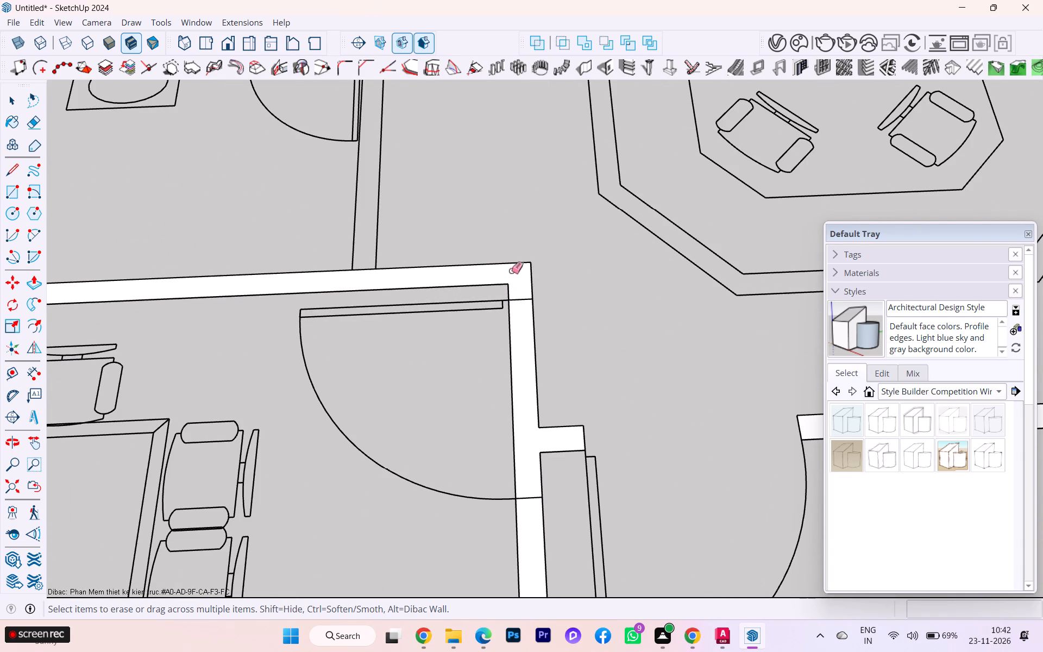
Erase the internal edge where the wall between the conference room and its neighbouring toilet meets the outer wall.
scroll(537, 271, "down", 7)
scroll(583, 305, "down", 4)
scroll(583, 305, "up", 2)
scroll(583, 305, "down", 1)
scroll(166, 284, "up", 2)
scroll(174, 283, "down", 3)
scroll(178, 284, "up", 2)
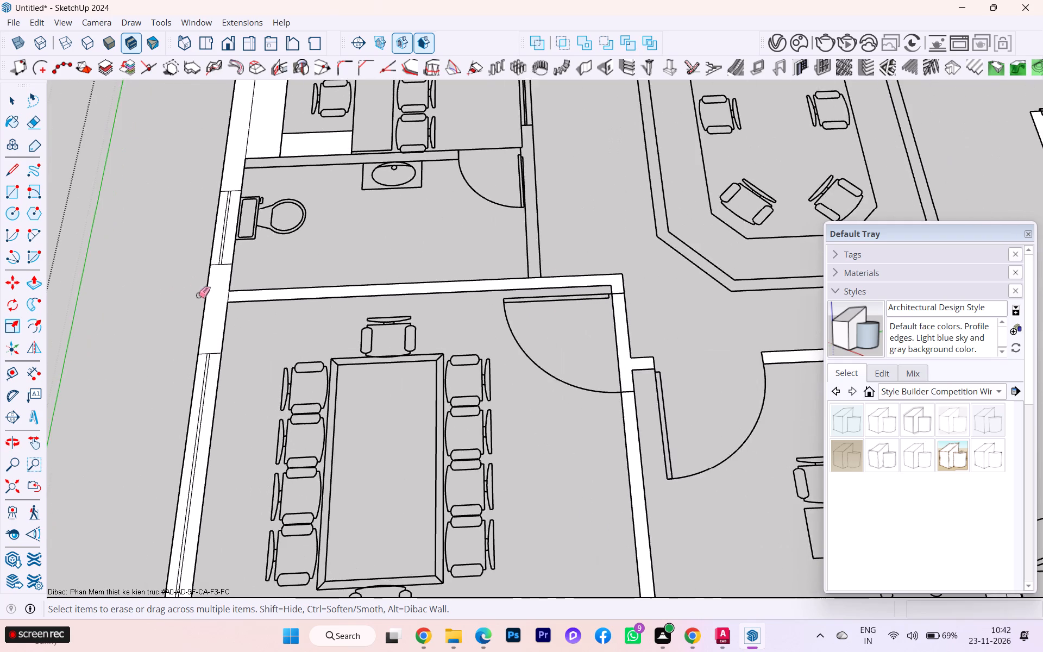
scroll(222, 304, "up", 2)
scroll(222, 304, "down", 1)
scroll(222, 304, "up", 12)
left_click(231, 295)
Examine the outer wall and partition junctions around the offices above the conference room for remaining internal edges.
scroll(324, 307, "down", 10)
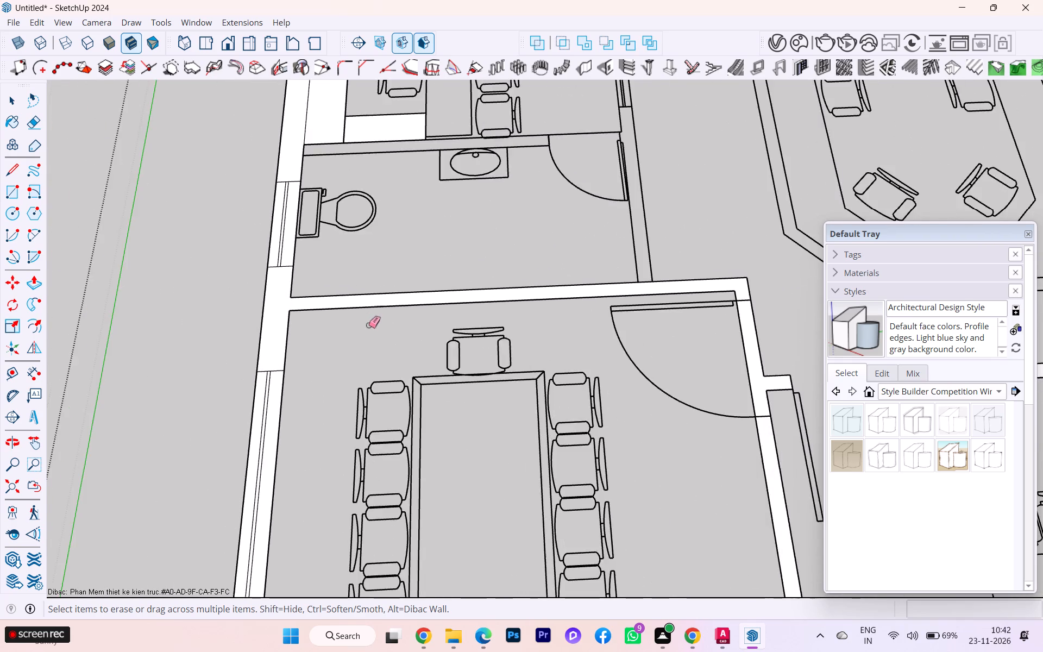
scroll(369, 325, "up", 2)
scroll(369, 325, "down", 5)
scroll(374, 201, "down", 4)
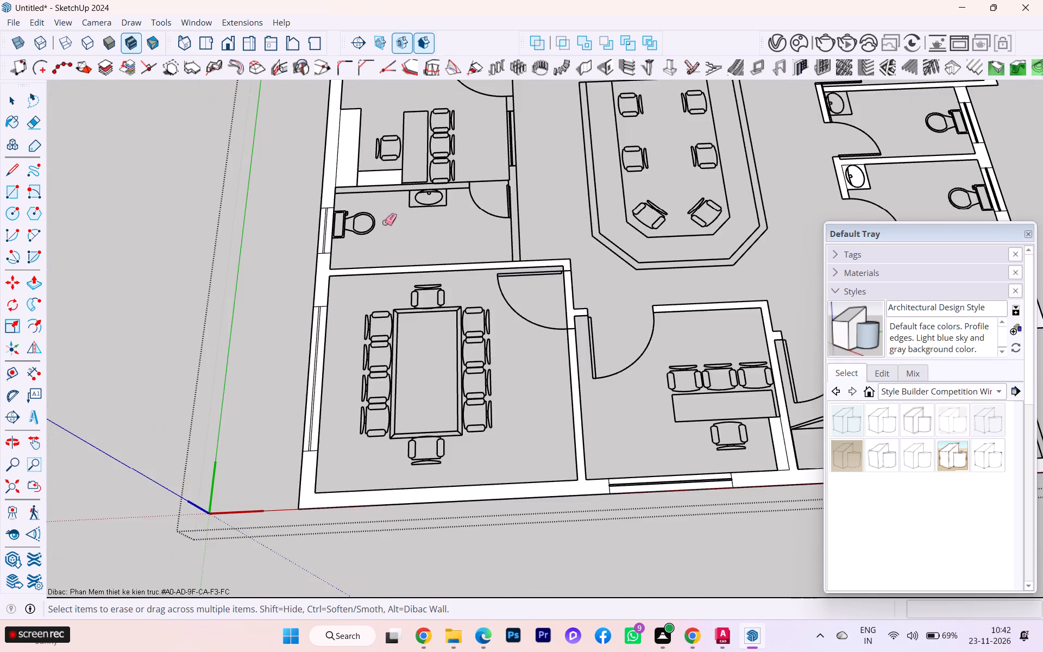
scroll(388, 228, "down", 6)
scroll(476, 347, "down", 2)
scroll(483, 351, "up", 2)
scroll(484, 352, "down", 1)
scroll(520, 317, "down", 3)
scroll(362, 86, "up", 5)
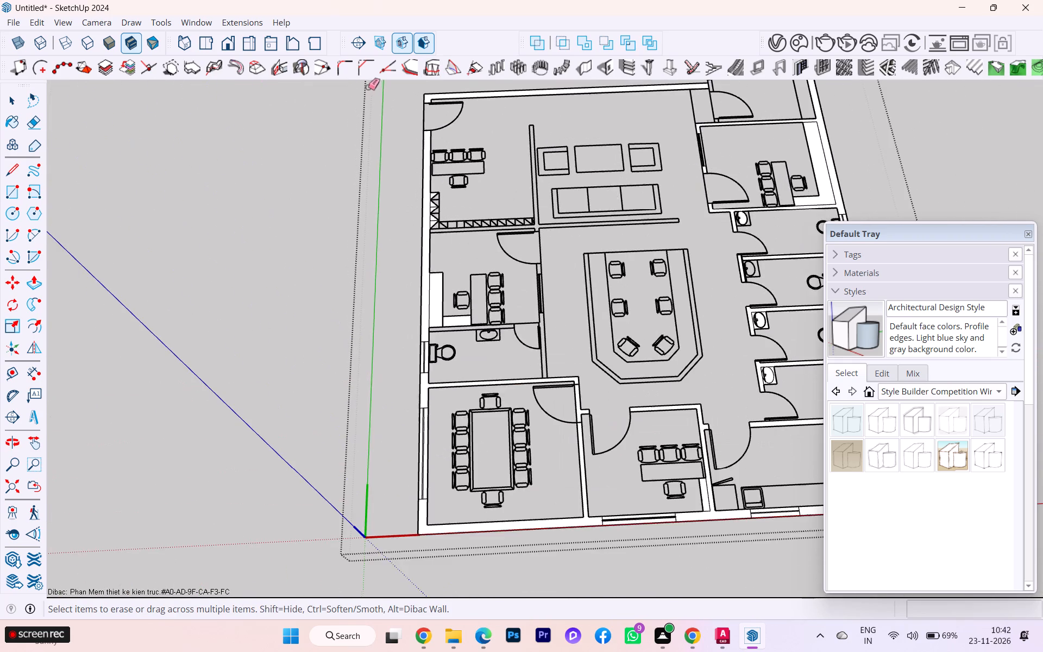
scroll(496, 151, "up", 2)
scroll(448, 247, "up", 3)
scroll(448, 247, "down", 1)
scroll(447, 247, "up", 6)
scroll(433, 247, "down", 1)
scroll(433, 247, "up", 1)
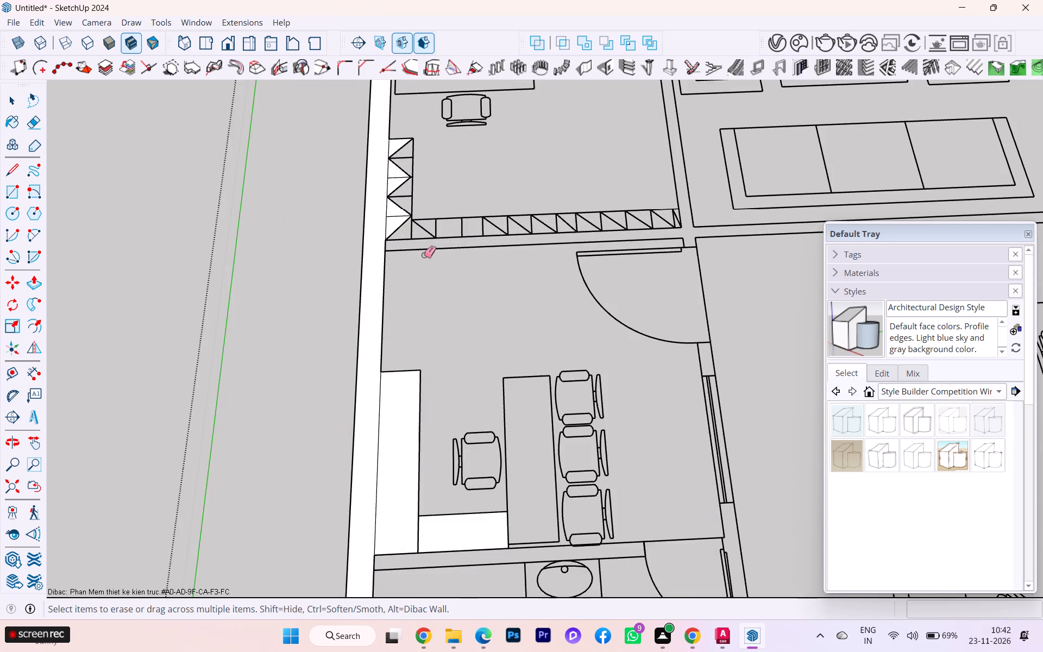
scroll(422, 255, "up", 4)
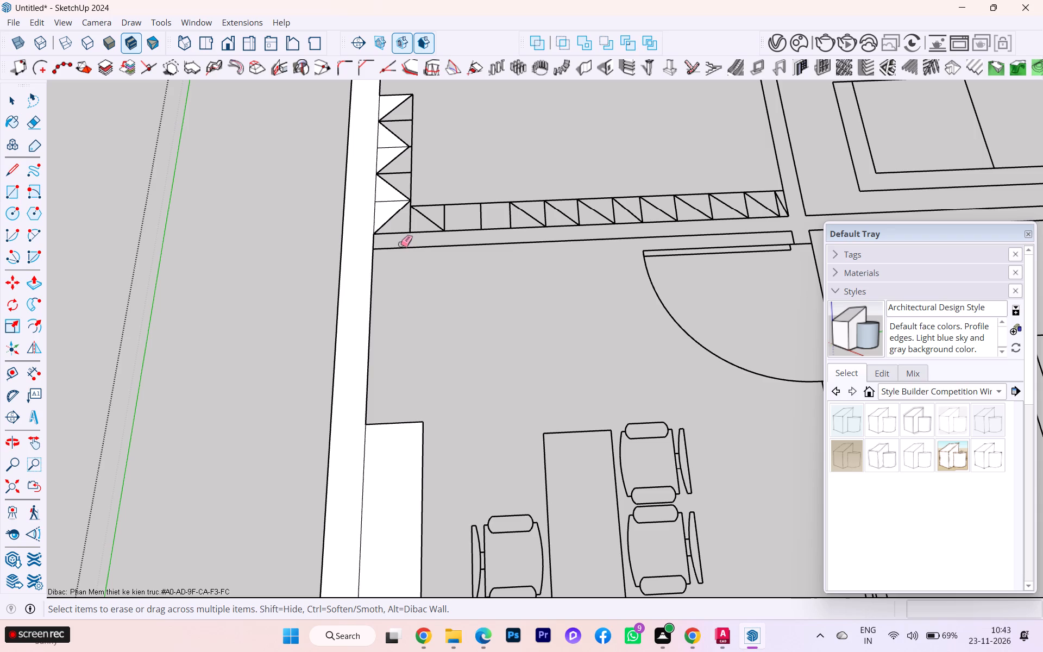
scroll(562, 237, "down", 5)
scroll(437, 246, "down", 1)
scroll(433, 250, "up", 2)
scroll(426, 258, "down", 3)
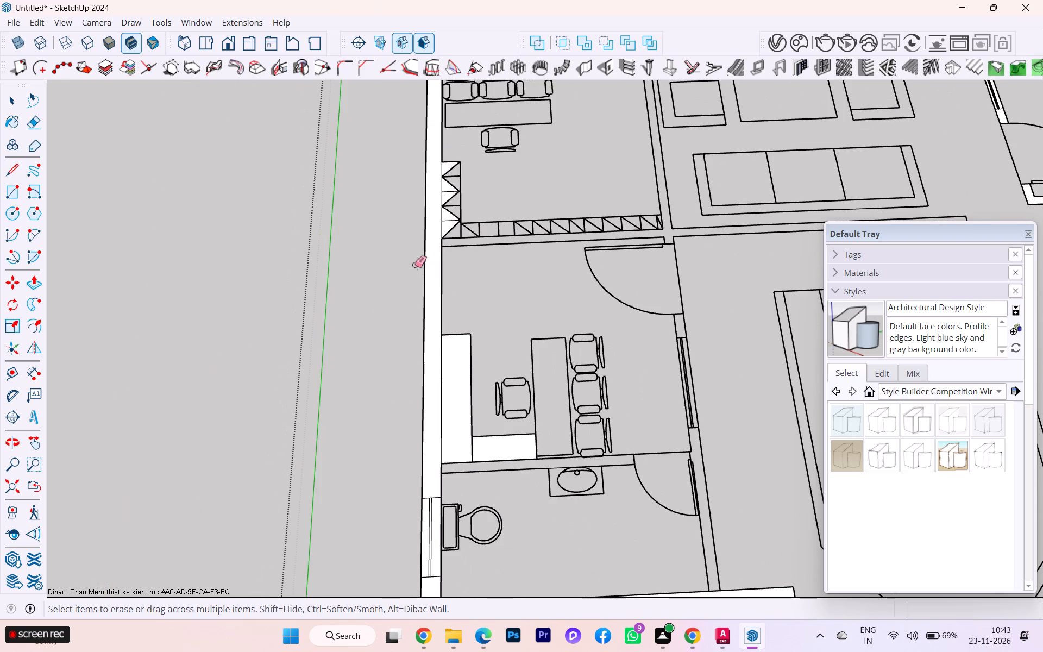
scroll(399, 280, "down", 3)
scroll(395, 287, "up", 1)
scroll(395, 287, "down", 11)
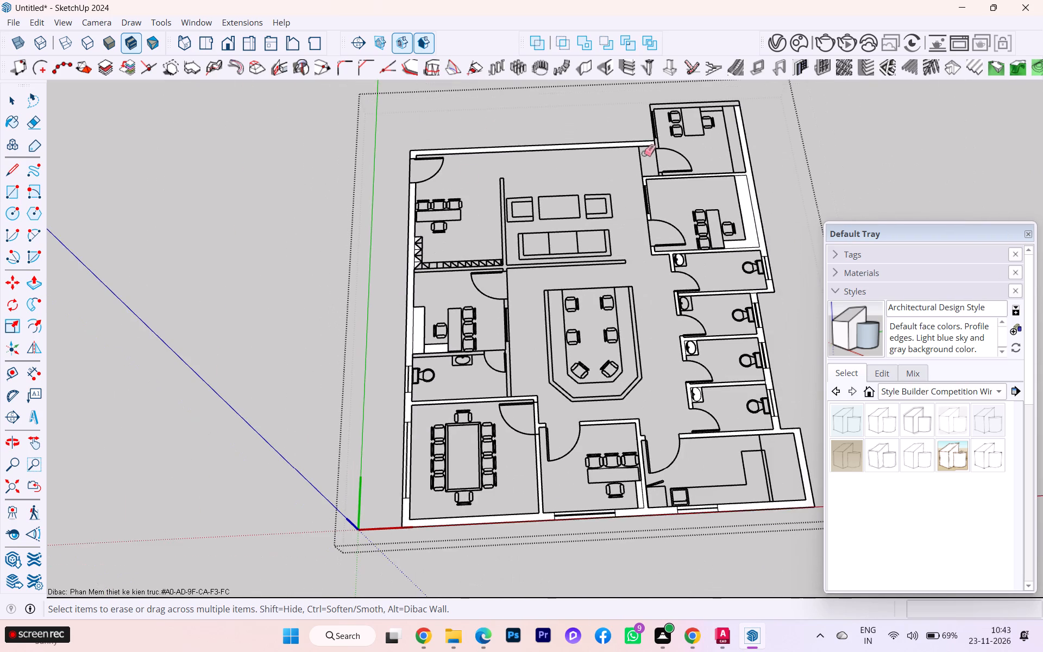
Erase the internal edge where the second toilet's outer wall meets the partition between the first and second toilets.
scroll(681, 153, "up", 6)
scroll(832, 188, "up", 2)
scroll(832, 188, "down", 1)
scroll(832, 188, "up", 1)
scroll(663, 196, "down", 3)
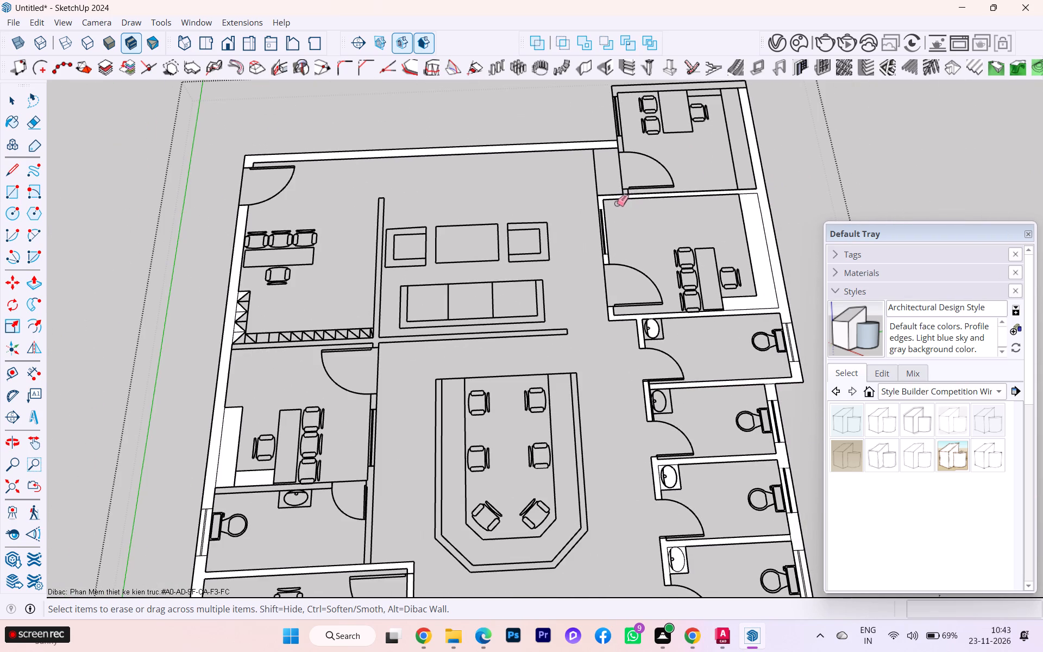
scroll(569, 177, "down", 4)
scroll(740, 329, "up", 3)
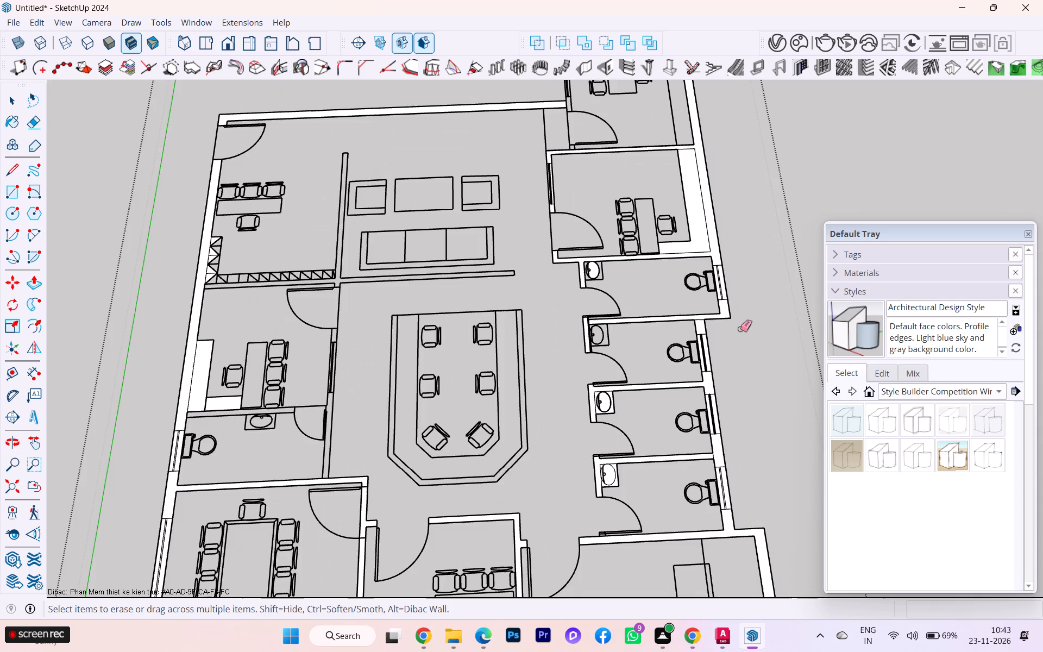
scroll(740, 329, "up", 6)
scroll(740, 329, "down", 1)
scroll(740, 329, "up", 2)
scroll(687, 333, "down", 1)
scroll(687, 333, "up", 6)
scroll(684, 321, "down", 2)
scroll(684, 320, "up", 3)
left_click(676, 308)
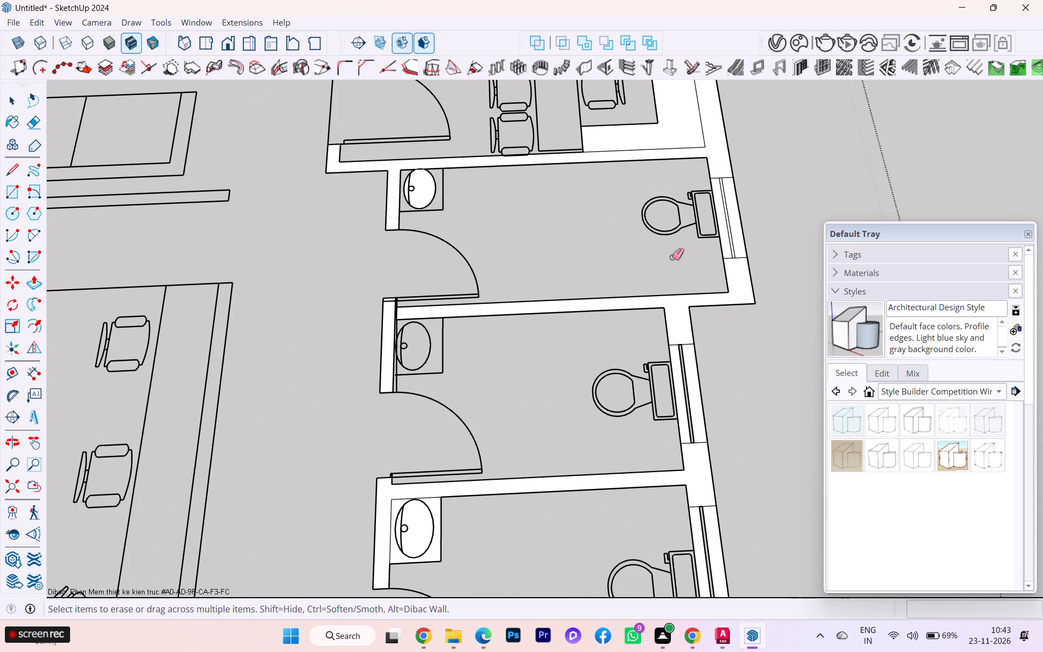
Erase the internal edge where the partition between the third and fourth toilets meets the outer wall.
scroll(667, 233, "down", 5)
scroll(667, 233, "up", 3)
scroll(667, 233, "down", 6)
scroll(712, 403, "up", 17)
scroll(656, 380, "down", 2)
scroll(656, 380, "up", 1)
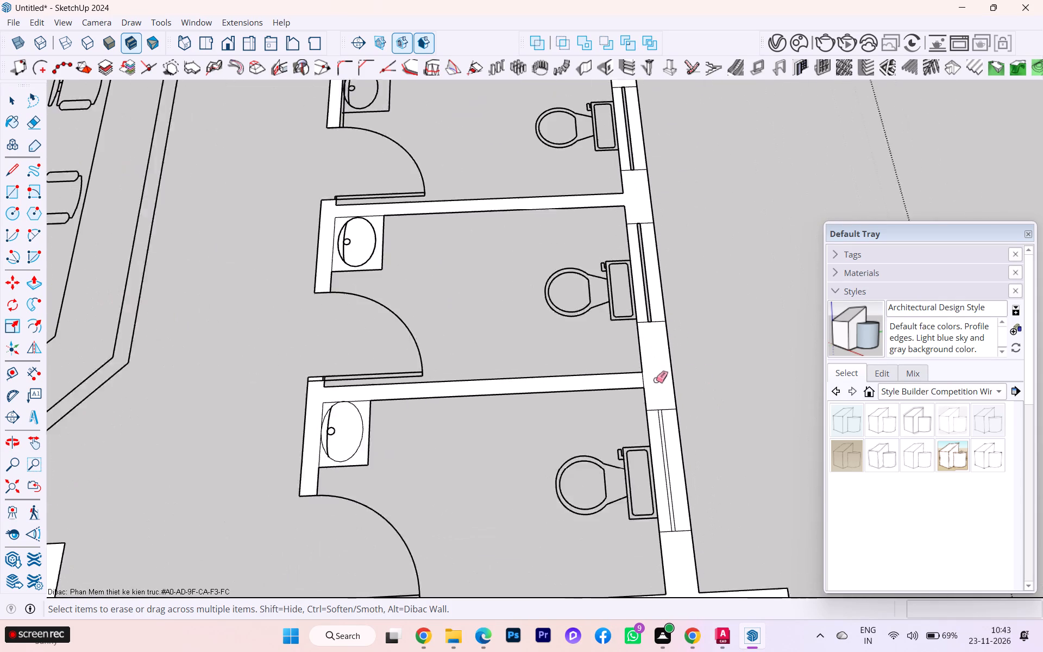
scroll(656, 380, "up", 1)
left_click(641, 380)
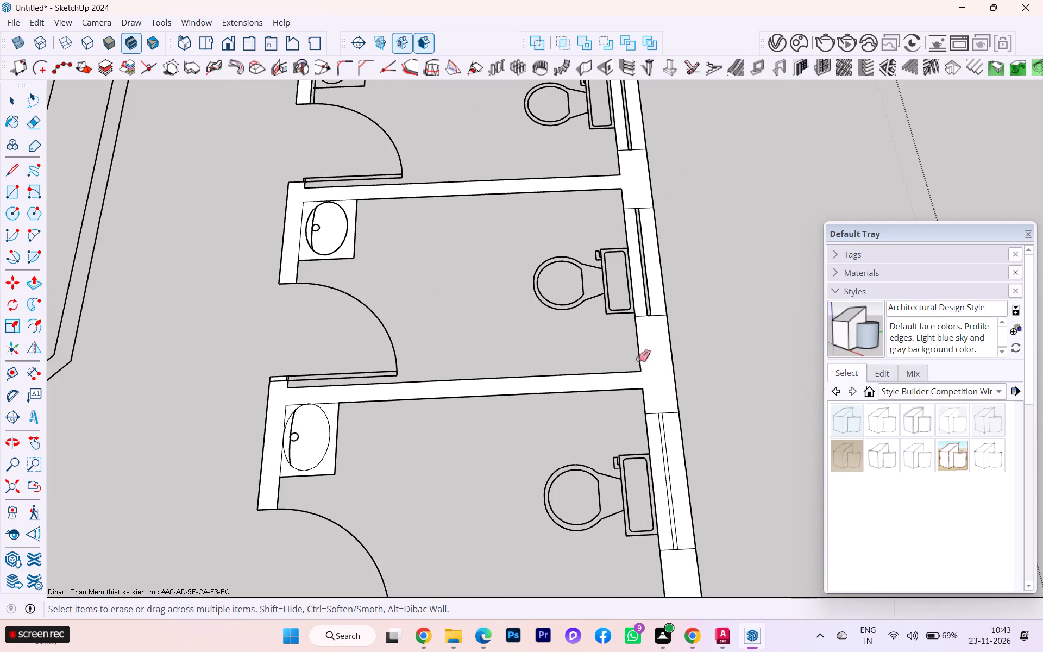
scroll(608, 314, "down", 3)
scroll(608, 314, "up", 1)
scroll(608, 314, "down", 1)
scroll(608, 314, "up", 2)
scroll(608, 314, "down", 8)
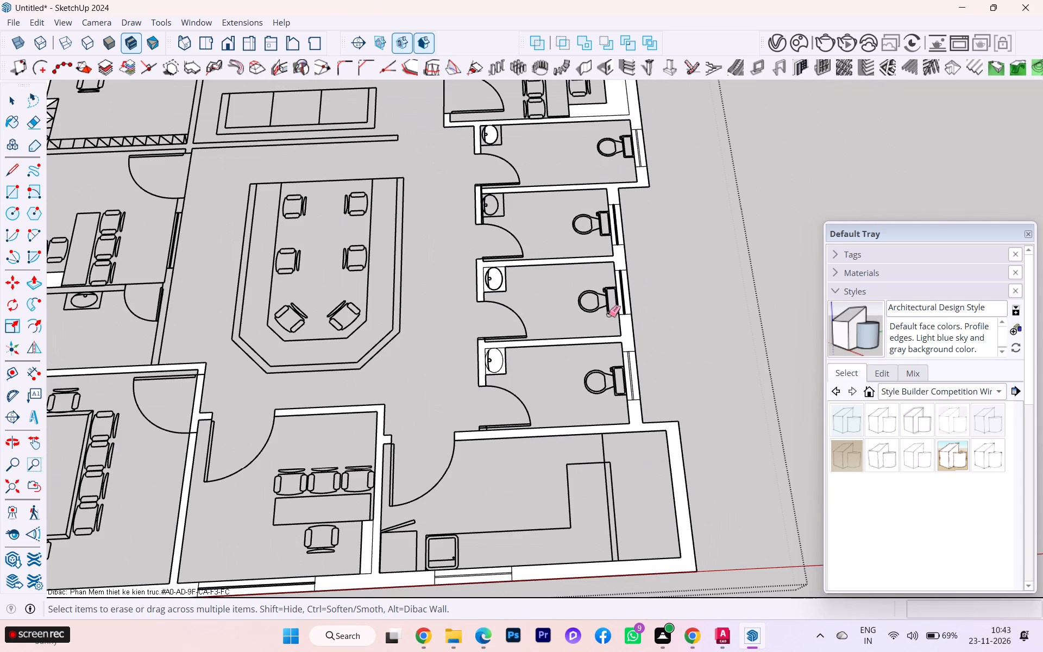
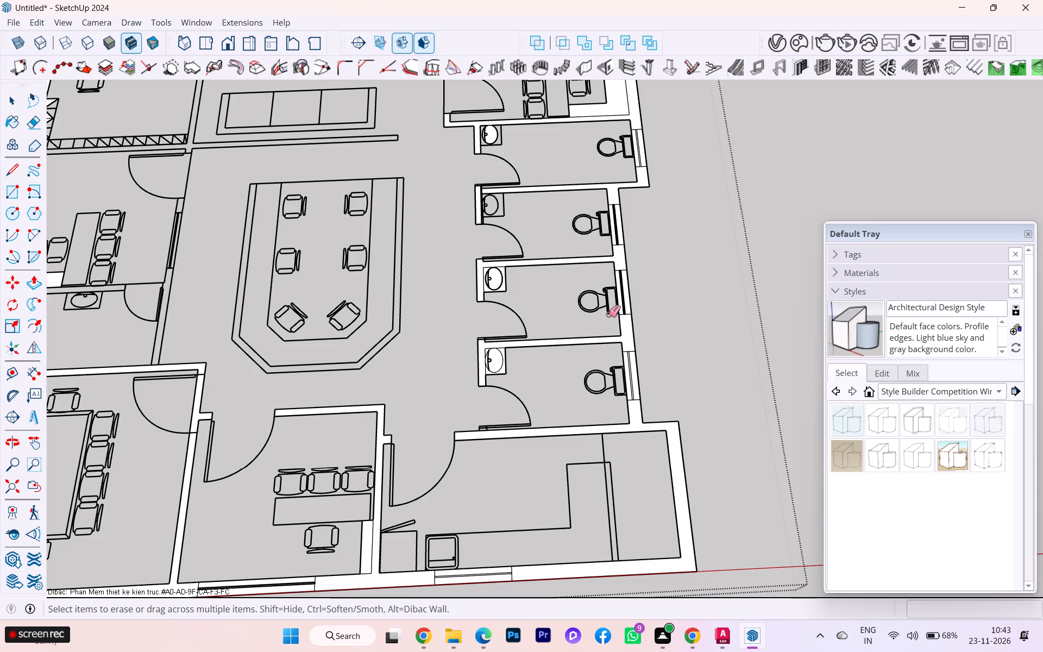
Examine the whole floor plan for walls that still have no traced face.
scroll(608, 314, "down", 2)
scroll(608, 314, "up", 4)
scroll(608, 314, "down", 1)
scroll(608, 314, "up", 2)
scroll(608, 314, "down", 3)
scroll(655, 356, "down", 4)
scroll(701, 370, "up", 1)
scroll(703, 371, "down", 1)
scroll(731, 438, "down", 1)
scroll(731, 438, "up", 1)
scroll(731, 439, "down", 3)
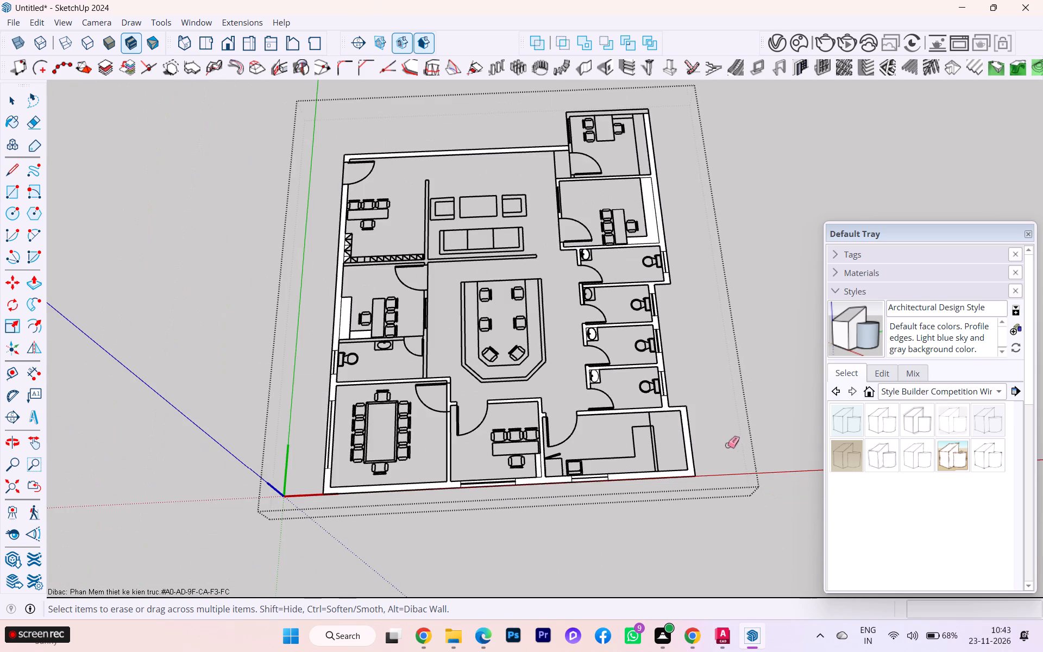
scroll(519, 434, "down", 3)
scroll(519, 434, "up", 4)
scroll(519, 434, "down", 1)
scroll(521, 430, "up", 2)
scroll(546, 404, "down", 1)
scroll(546, 404, "up", 2)
scroll(546, 404, "down", 2)
scroll(546, 404, "up", 2)
scroll(548, 403, "down", 3)
scroll(548, 402, "up", 1)
scroll(520, 309, "up", 1)
scroll(518, 305, "down", 1)
scroll(516, 302, "up", 2)
scroll(509, 297, "down", 4)
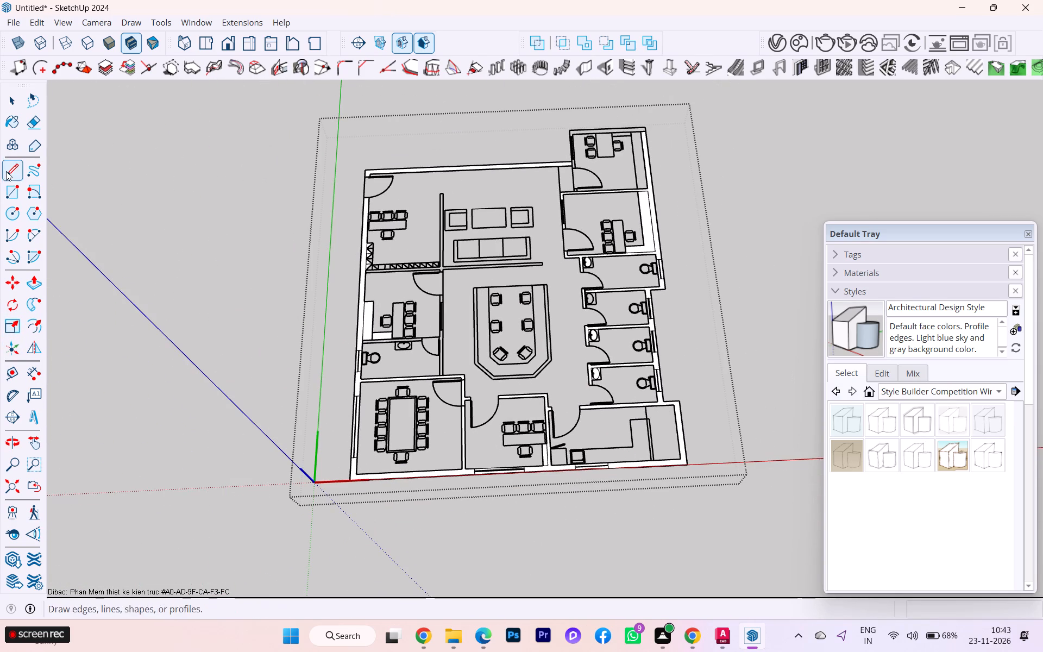
Draw a 10' by 5" rectangle over the partition just below the hatched shelving in the upper-left office.
left_click(4, 189)
scroll(382, 214, "up", 2)
scroll(380, 226, "down", 1)
scroll(380, 227, "up", 5)
scroll(370, 247, "down", 1)
scroll(370, 247, "up", 4)
scroll(370, 247, "down", 1)
scroll(370, 247, "up", 1)
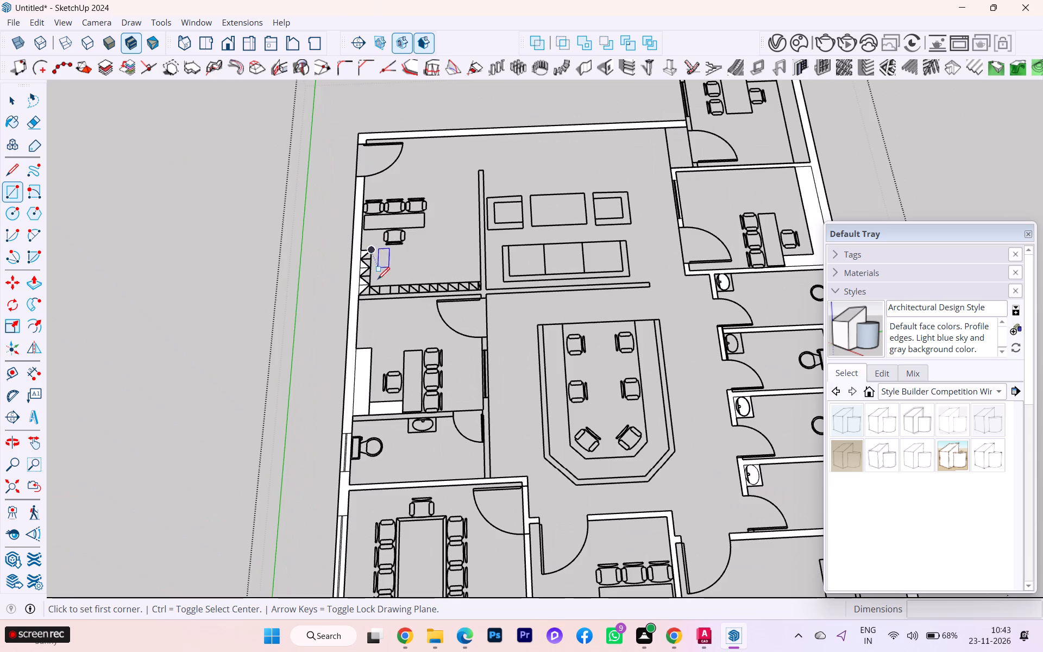
scroll(375, 281, "down", 4)
scroll(374, 284, "up", 20)
scroll(374, 284, "up", 1)
scroll(356, 300, "down", 3)
scroll(356, 300, "up", 1)
scroll(356, 300, "down", 3)
scroll(356, 300, "up", 3)
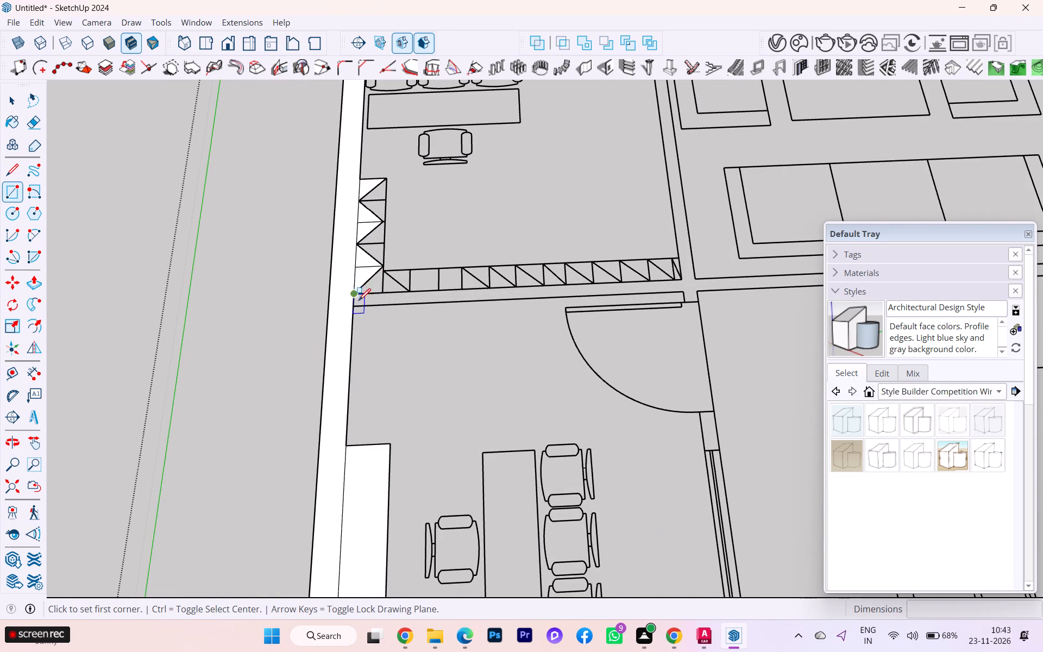
scroll(366, 313, "up", 4)
scroll(366, 313, "down", 1)
scroll(366, 313, "up", 2)
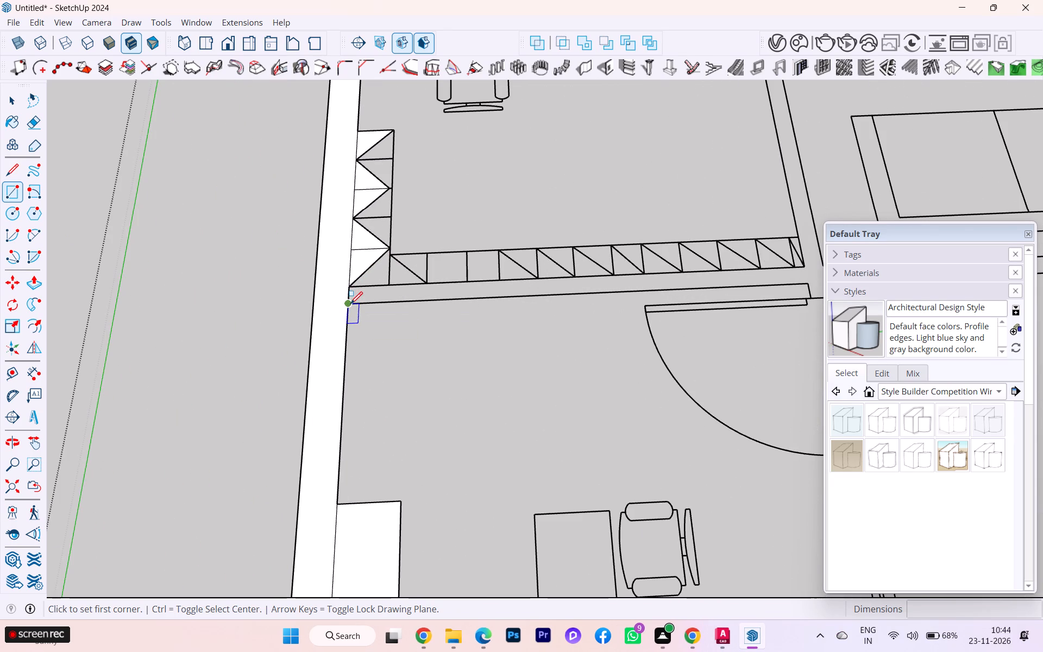
left_click(350, 304)
scroll(741, 280, "down", 4)
scroll(772, 278, "up", 4)
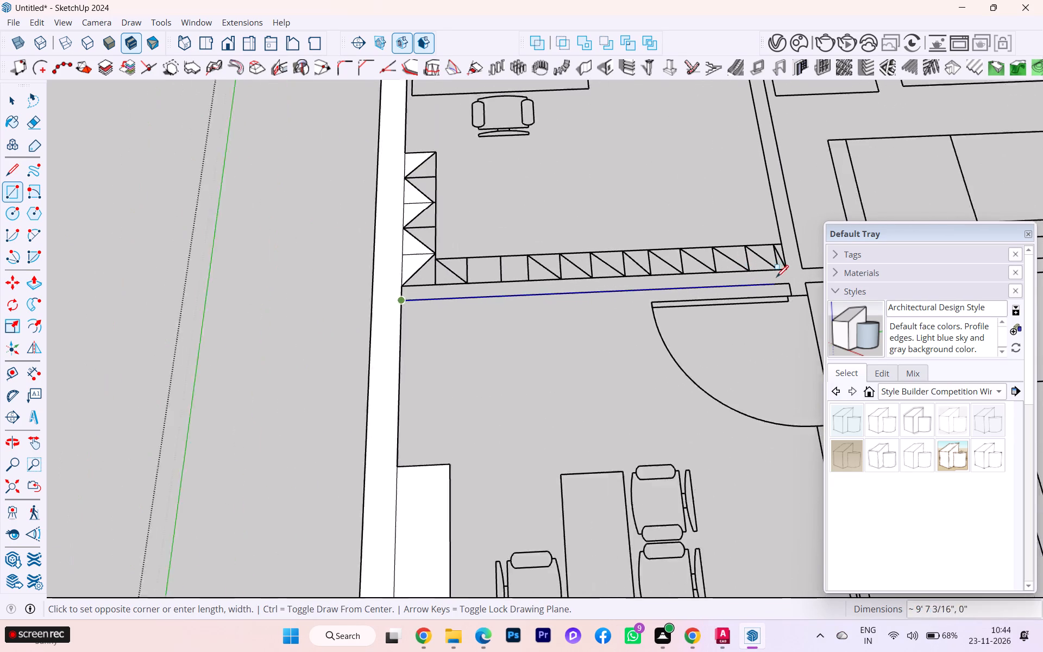
scroll(776, 277, "up", 6)
scroll(789, 275, "down", 2)
scroll(789, 275, "up", 10)
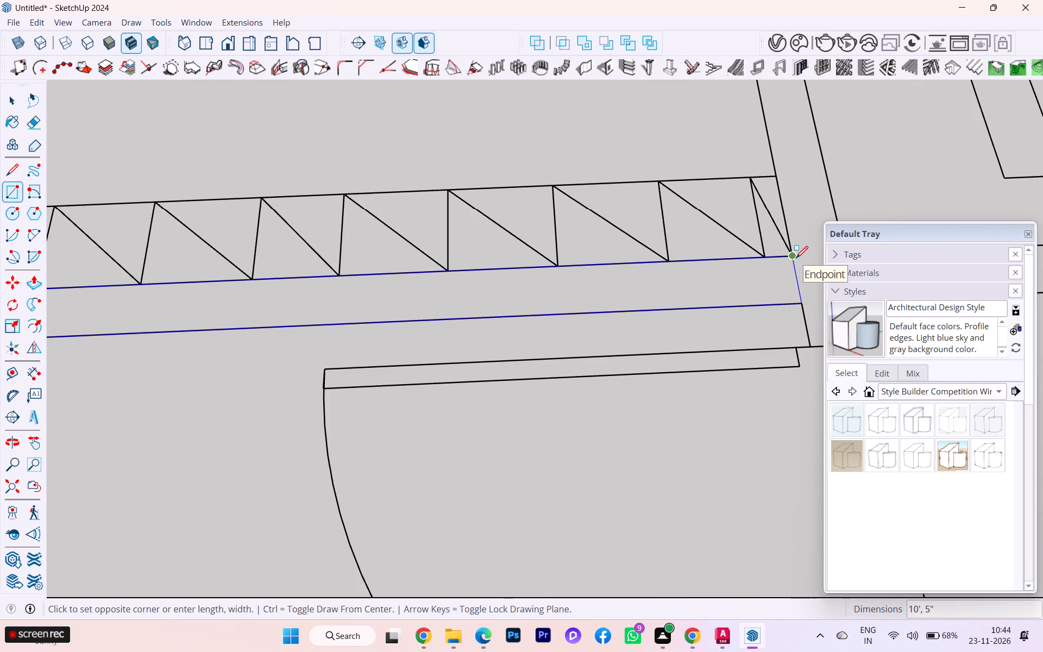
left_click(796, 258)
Draw a 5" by about 12' 8 1/2" rectangle over the partition between the upper-left office and the sofa lounge.
scroll(793, 260, "down", 2)
scroll(793, 260, "up", 1)
scroll(793, 260, "down", 2)
scroll(536, 334, "down", 3)
scroll(536, 334, "up", 2)
scroll(535, 335, "down", 1)
scroll(535, 335, "up", 1)
scroll(535, 335, "down", 6)
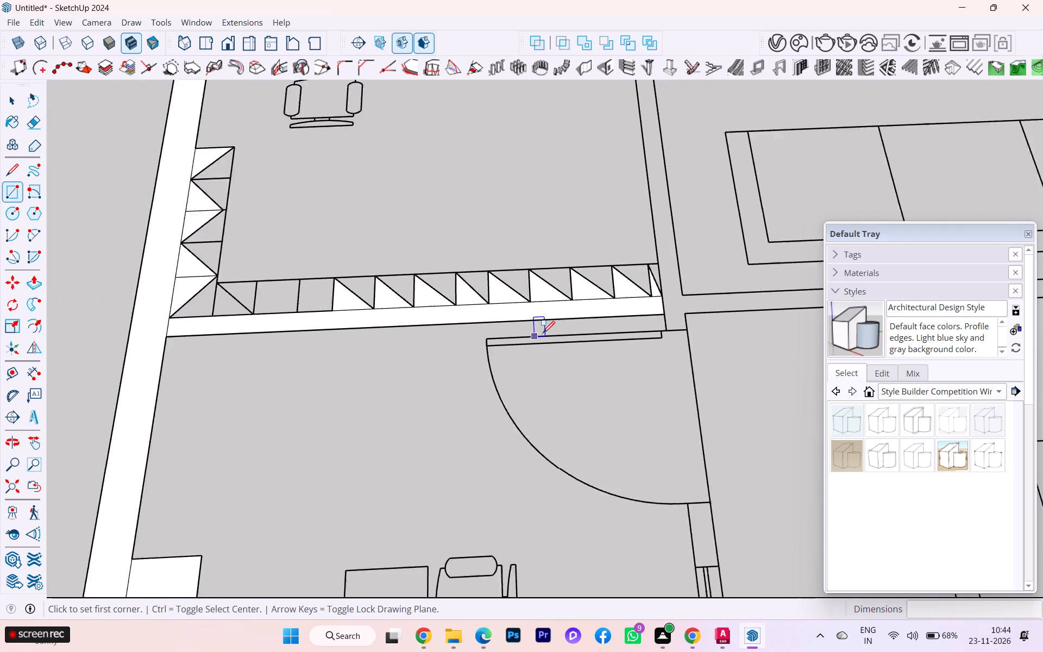
scroll(543, 333, "down", 1)
scroll(602, 328, "down", 2)
scroll(607, 329, "up", 2)
scroll(608, 330, "down", 4)
scroll(607, 416, "down", 4)
scroll(607, 419, "up", 2)
scroll(607, 420, "down", 9)
scroll(606, 422, "up", 2)
scroll(606, 422, "down", 9)
scroll(602, 428, "up", 1)
scroll(602, 428, "down", 2)
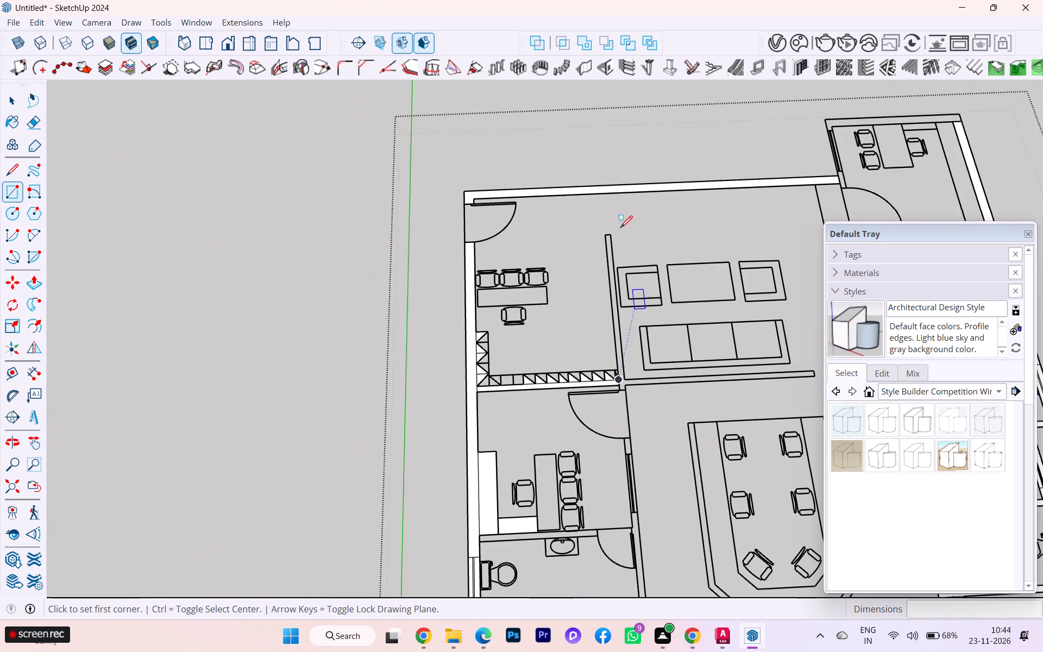
scroll(614, 190, "up", 4)
left_click(605, 250)
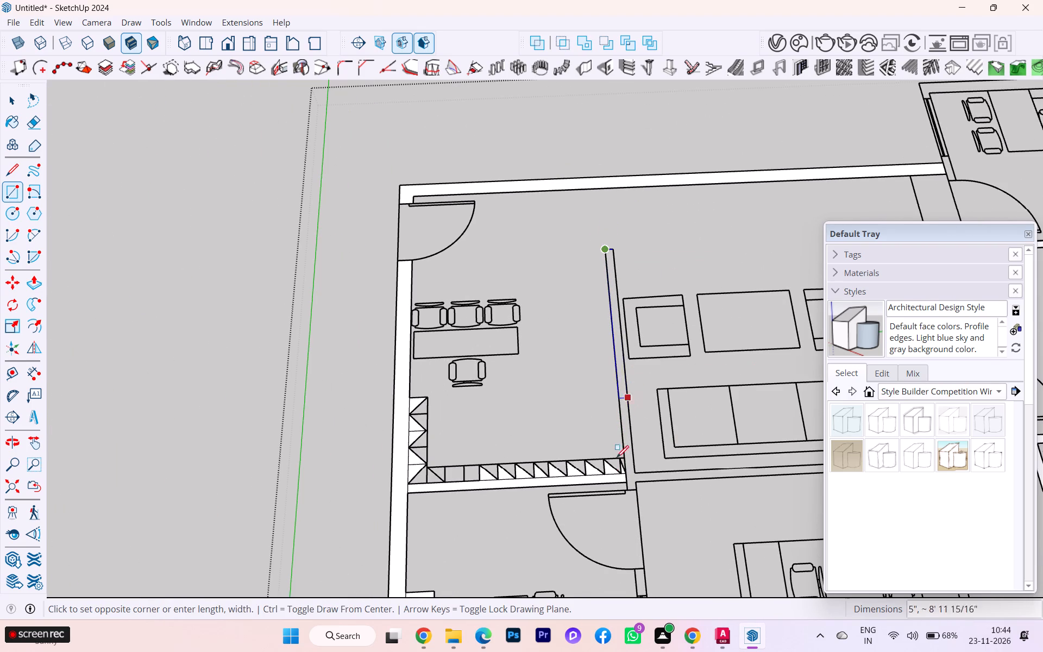
scroll(636, 488, "up", 1)
scroll(636, 488, "down", 1)
scroll(636, 488, "up", 5)
scroll(634, 490, "down", 1)
scroll(634, 490, "up", 4)
scroll(634, 491, "down", 1)
scroll(634, 491, "up", 1)
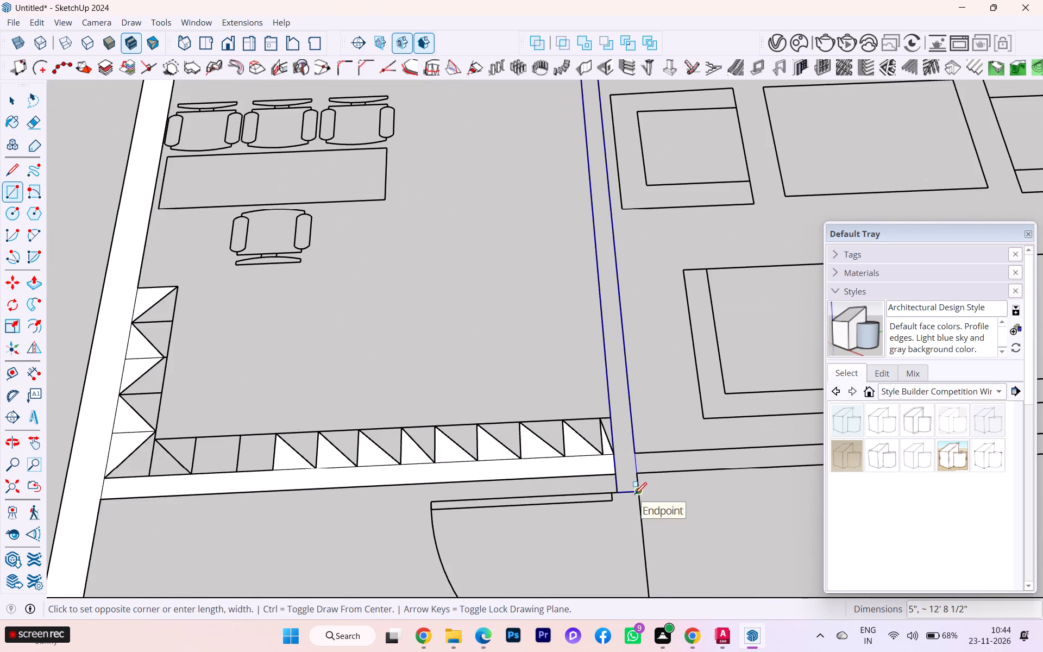
left_click(640, 494)
Draw a rectangle about 7' 8 1/8" by 4 3/4" over the left office–toilet partition, from the outer wall to the toilet door.
scroll(484, 422, "up", 1)
scroll(482, 422, "down", 3)
scroll(479, 420, "up", 2)
scroll(477, 418, "down", 2)
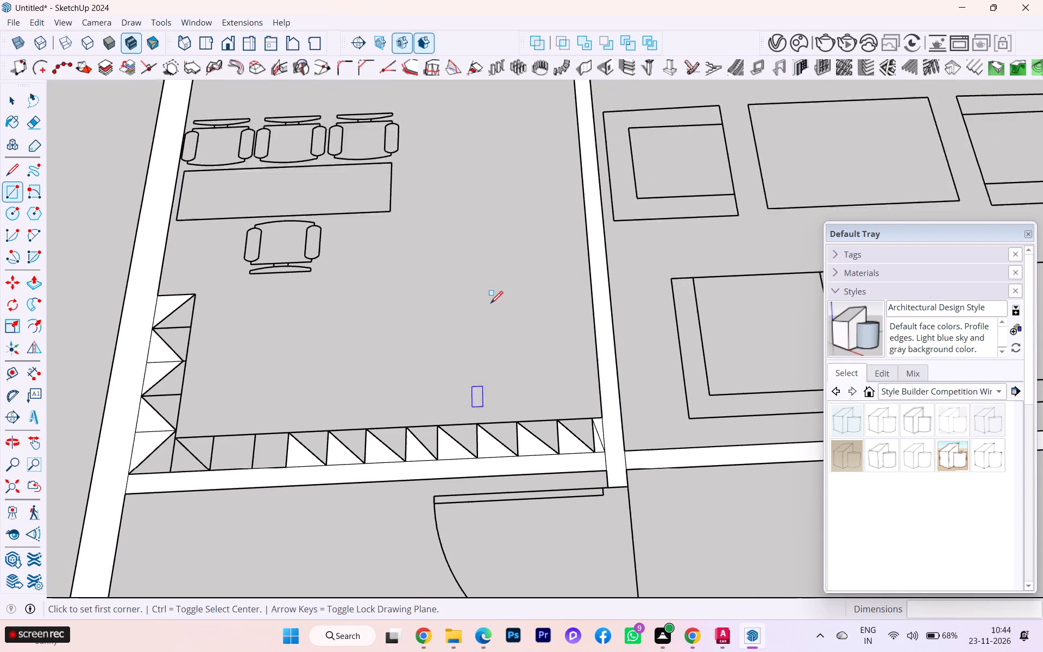
scroll(491, 303, "down", 4)
scroll(552, 212, "down", 5)
scroll(552, 212, "up", 4)
scroll(552, 212, "down", 3)
scroll(552, 212, "up", 1)
scroll(528, 229, "down", 4)
scroll(527, 229, "up", 2)
scroll(527, 229, "down", 3)
scroll(488, 516, "up", 3)
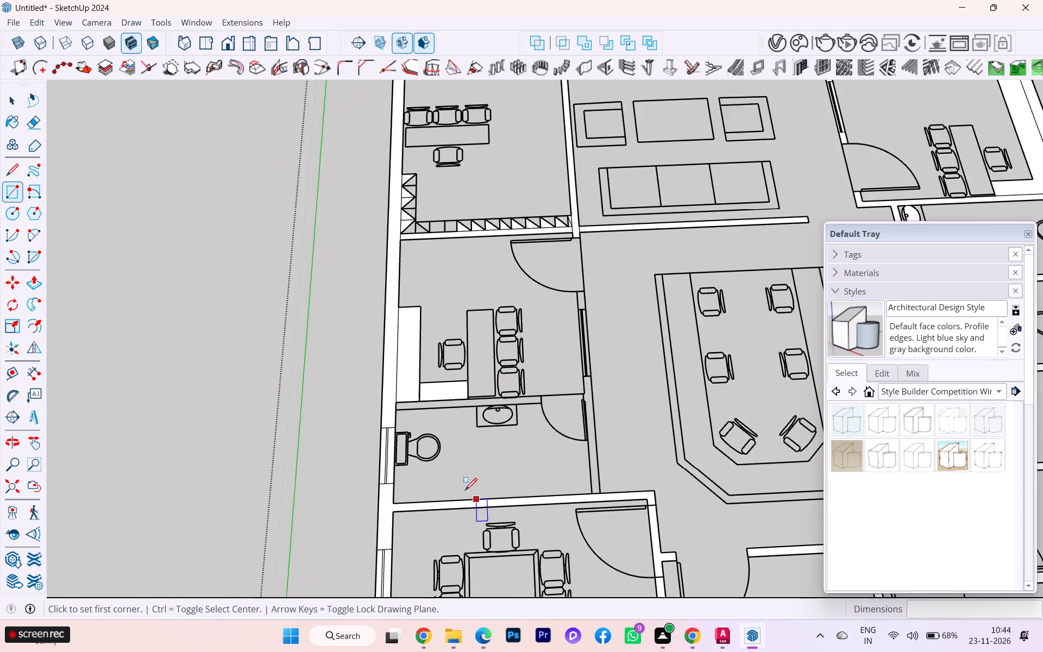
scroll(465, 490, "up", 2)
scroll(427, 435, "down", 1)
scroll(423, 431, "up", 3)
left_click(382, 398)
scroll(637, 383, "up", 1)
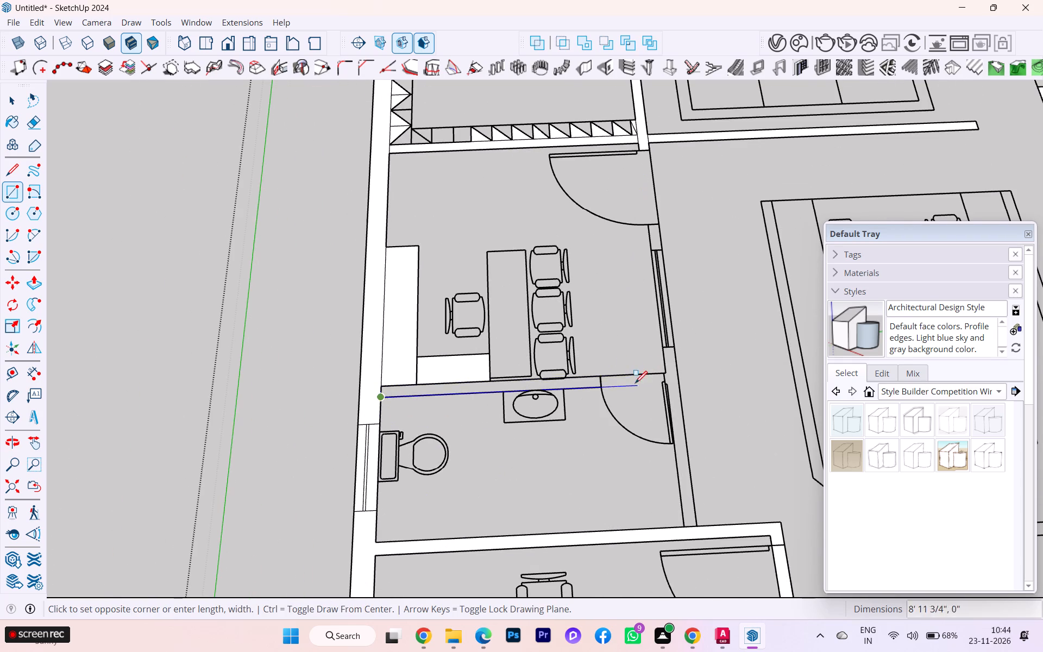
scroll(635, 383, "up", 2)
scroll(605, 377, "down", 1)
scroll(605, 377, "up", 8)
scroll(589, 379, "down", 1)
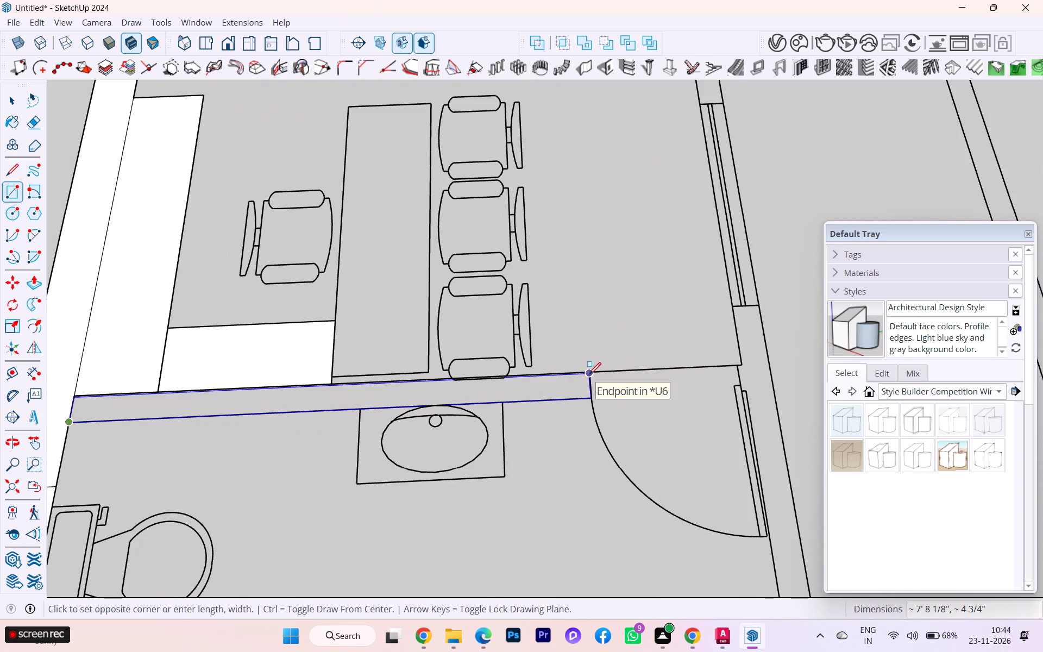
scroll(589, 374, "up", 8)
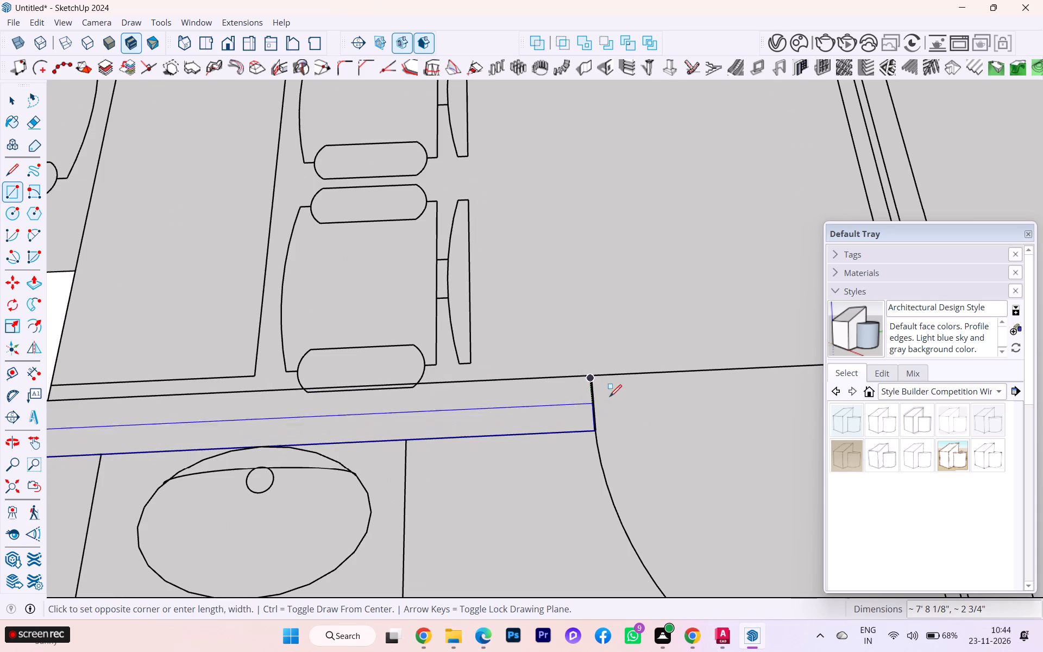
scroll(596, 378, "up", 5)
scroll(580, 373, "down", 2)
scroll(580, 373, "up", 11)
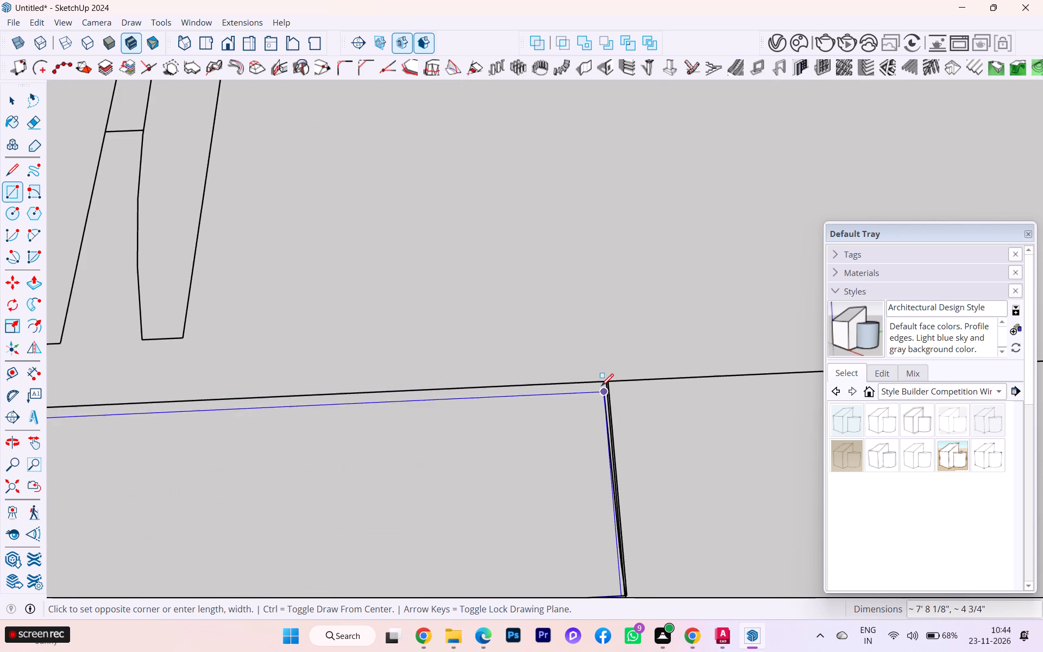
left_click(602, 385)
Draw a 5" by about 11' 6 5/8" rectangle over the wall from the left office's door down to the conference room wall.
scroll(619, 308, "down", 6)
scroll(619, 308, "up", 3)
scroll(619, 308, "down", 1)
scroll(586, 304, "up", 1)
scroll(539, 293, "down", 2)
scroll(538, 294, "up", 1)
scroll(538, 294, "down", 6)
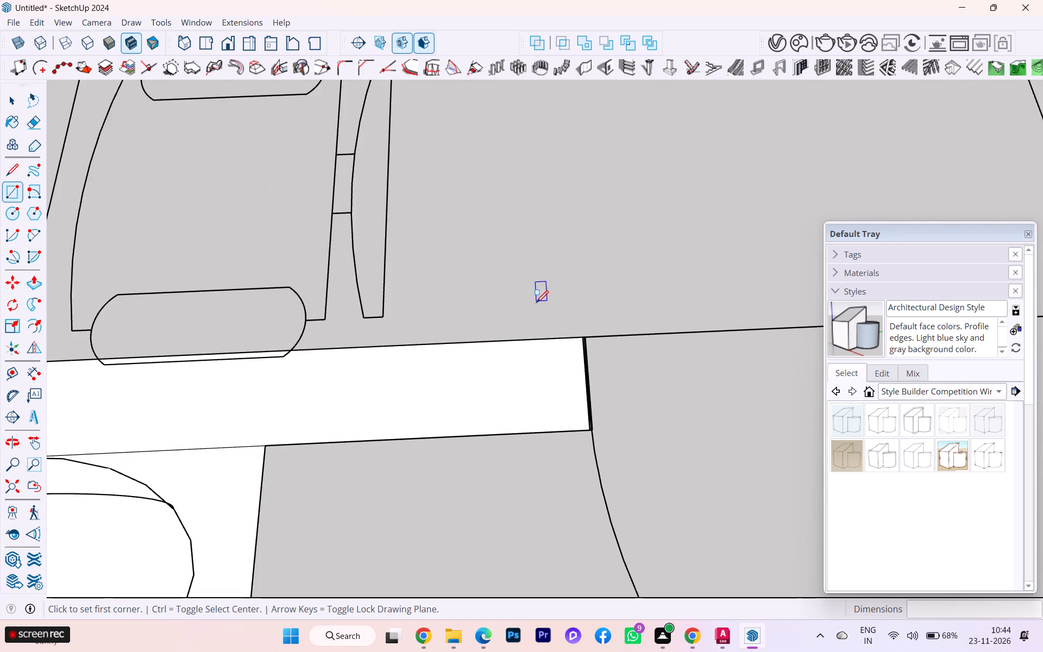
scroll(536, 303, "down", 1)
scroll(536, 303, "up", 2)
scroll(536, 303, "down", 13)
scroll(569, 301, "up", 5)
scroll(569, 301, "down", 2)
scroll(569, 301, "up", 1)
scroll(569, 301, "down", 8)
scroll(593, 281, "up", 1)
scroll(593, 281, "down", 8)
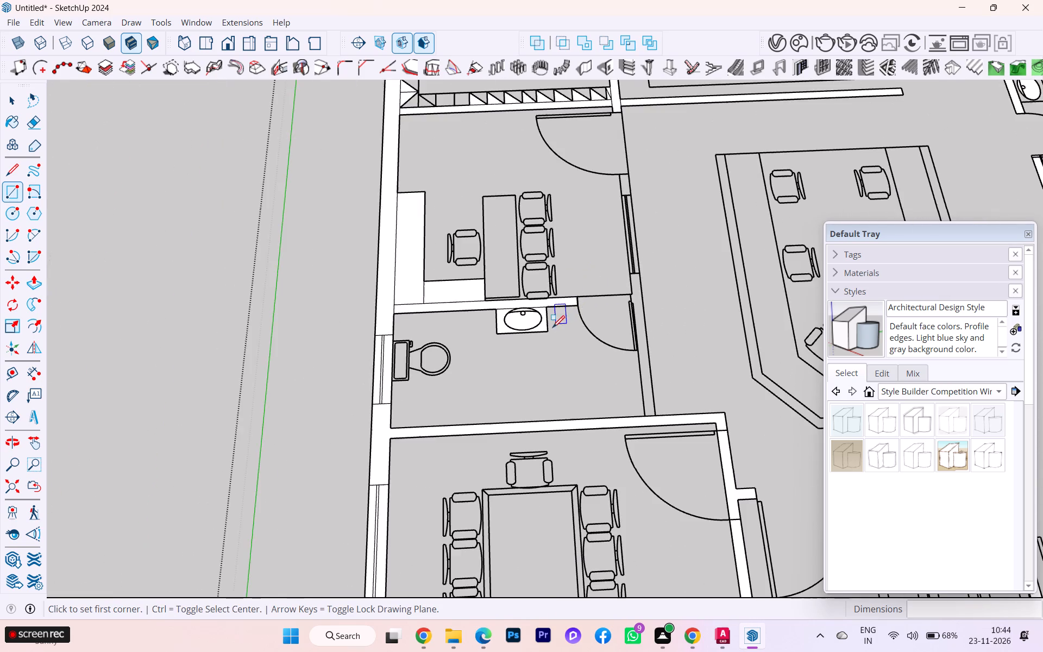
scroll(551, 330, "down", 2)
scroll(549, 332, "up", 3)
scroll(549, 333, "down", 2)
scroll(601, 354, "down", 2)
scroll(601, 354, "up", 1)
scroll(601, 354, "down", 5)
scroll(505, 360, "down", 3)
scroll(606, 263, "up", 1)
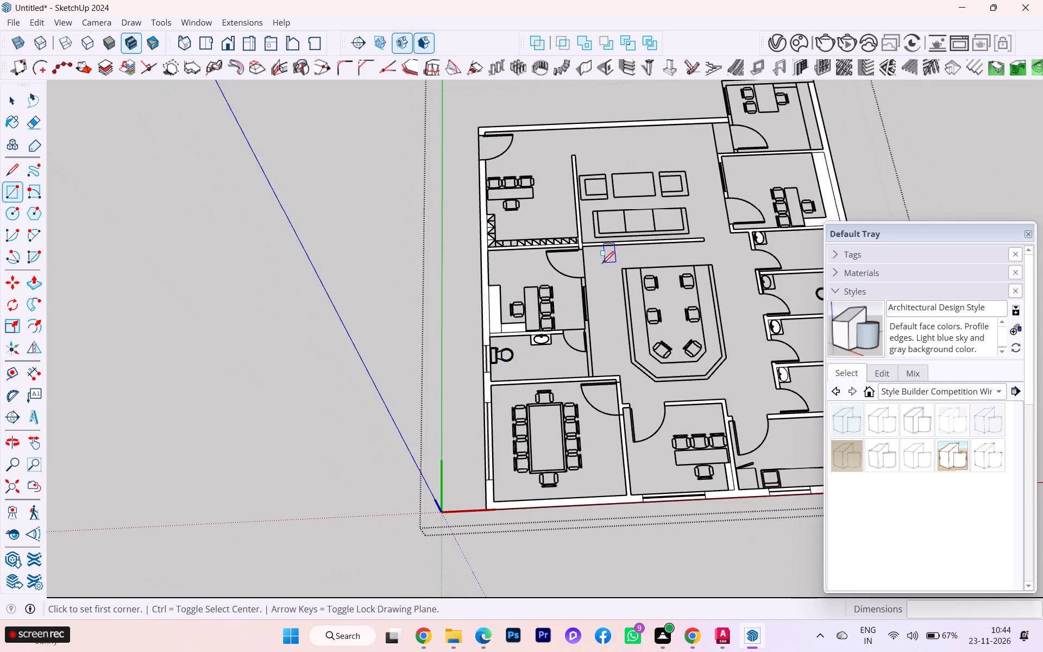
scroll(602, 264, "up", 6)
scroll(582, 284, "down", 1)
scroll(582, 284, "up", 3)
scroll(583, 280, "down", 3)
scroll(583, 280, "up", 2)
scroll(583, 280, "down", 1)
scroll(583, 280, "up", 6)
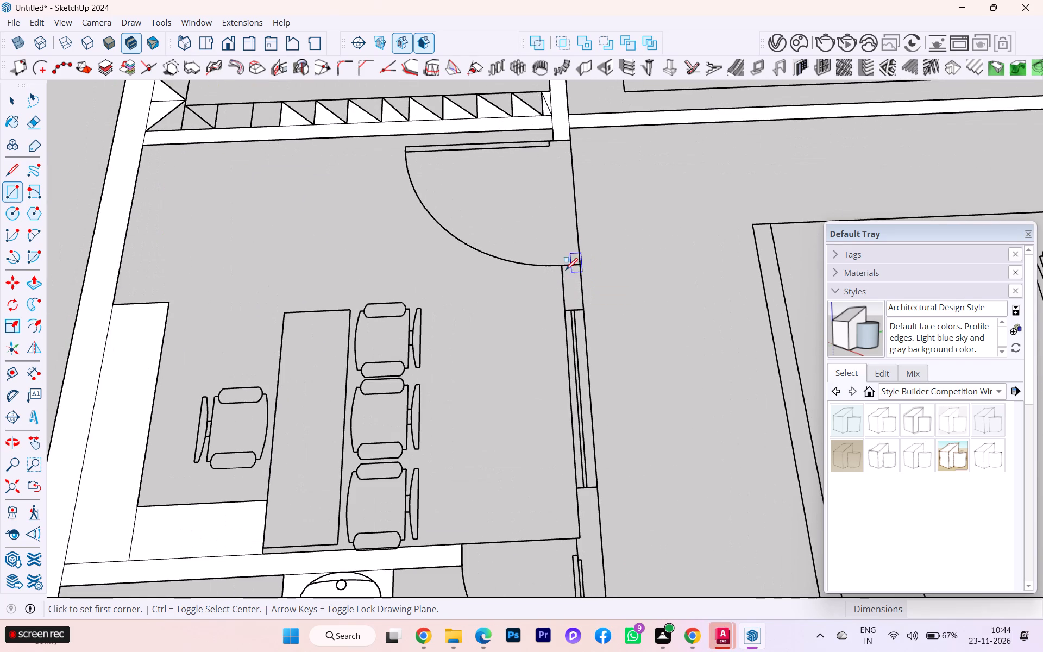
left_click(561, 266)
scroll(594, 283, "down", 4)
scroll(589, 277, "up", 2)
scroll(587, 274, "down", 2)
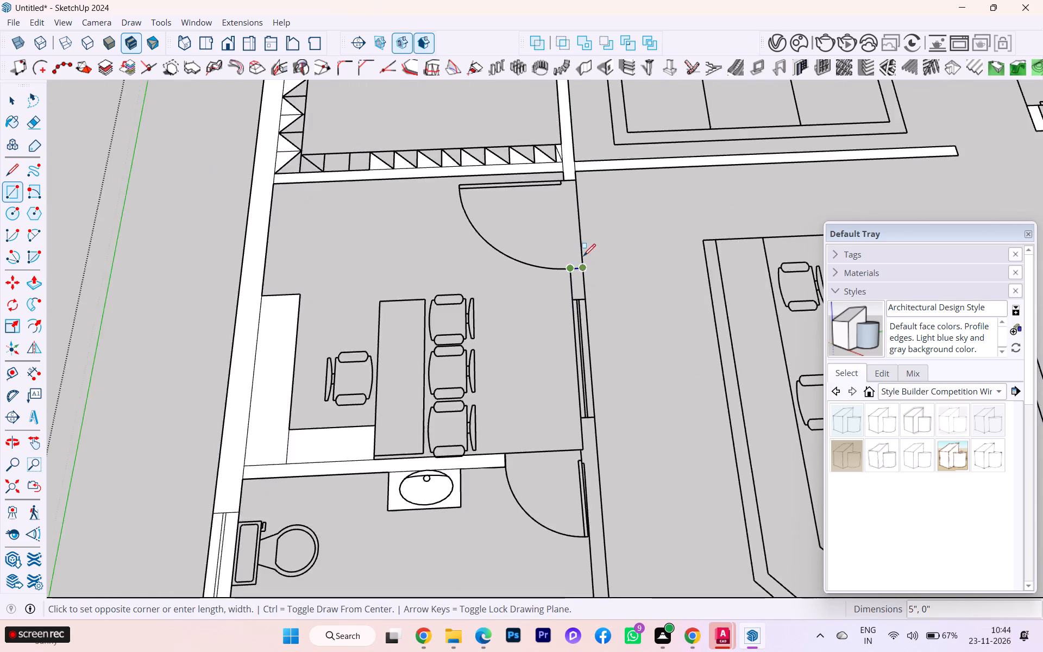
scroll(583, 256, "down", 5)
scroll(580, 470, "up", 5)
scroll(591, 461, "down", 2)
scroll(591, 461, "up", 3)
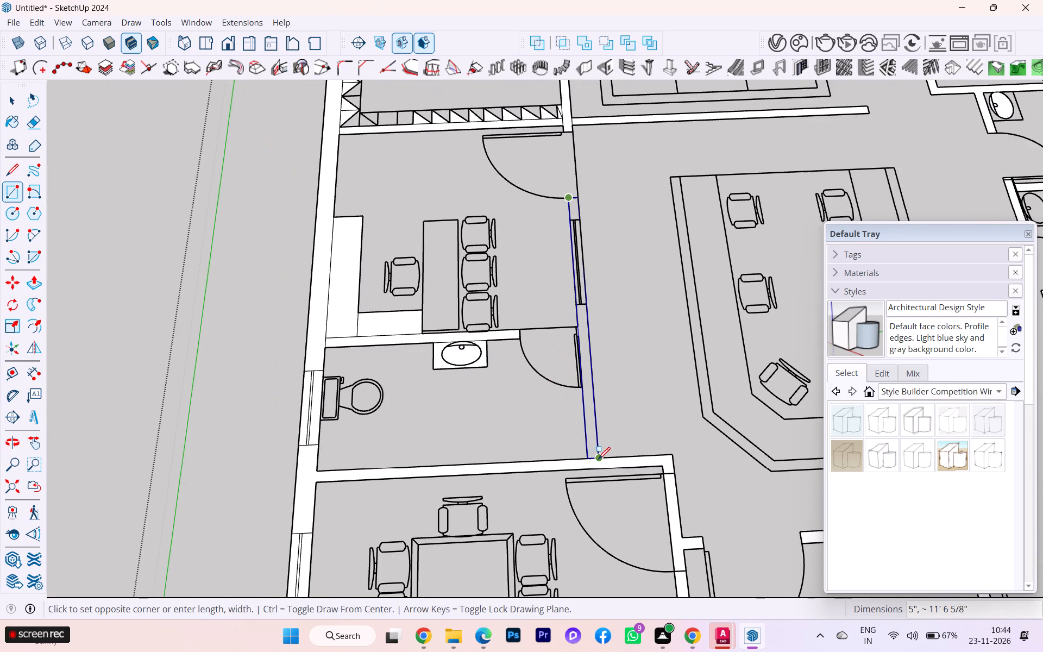
left_click(601, 456)
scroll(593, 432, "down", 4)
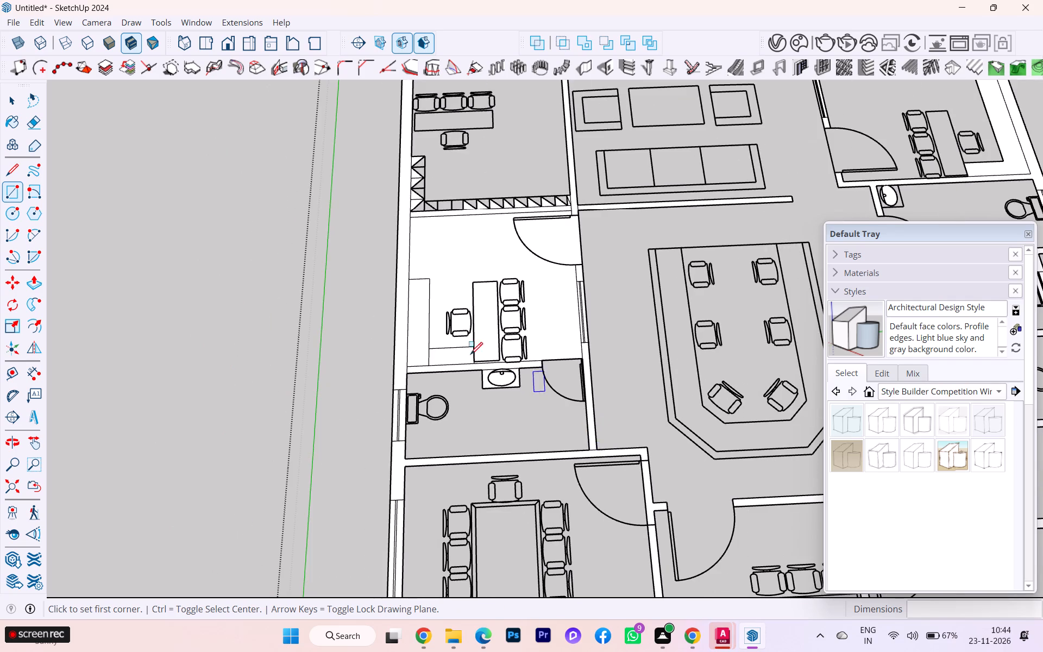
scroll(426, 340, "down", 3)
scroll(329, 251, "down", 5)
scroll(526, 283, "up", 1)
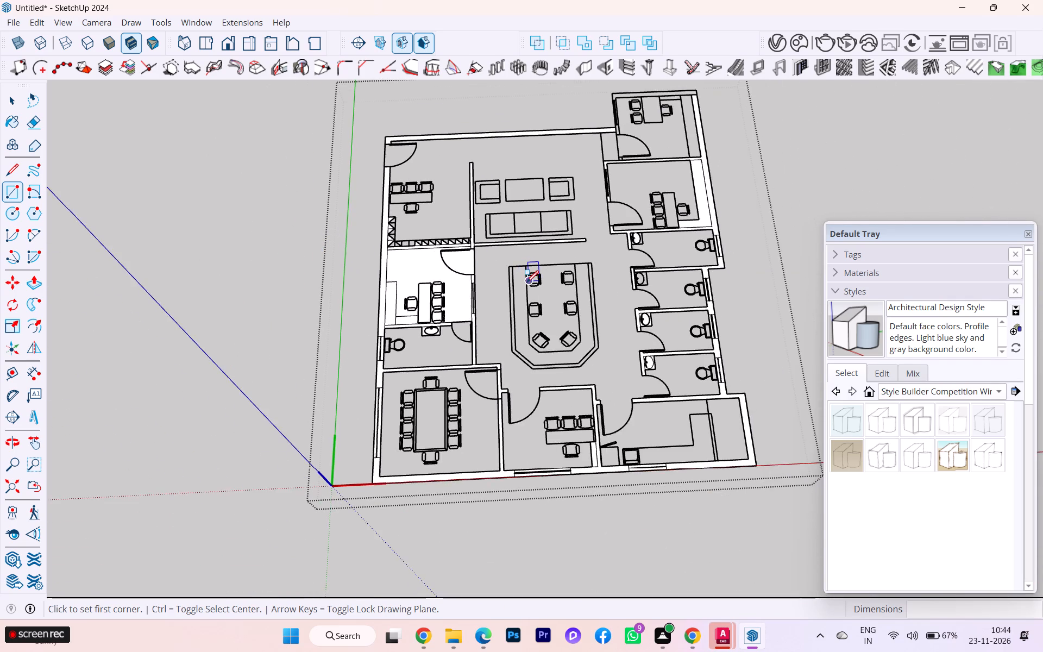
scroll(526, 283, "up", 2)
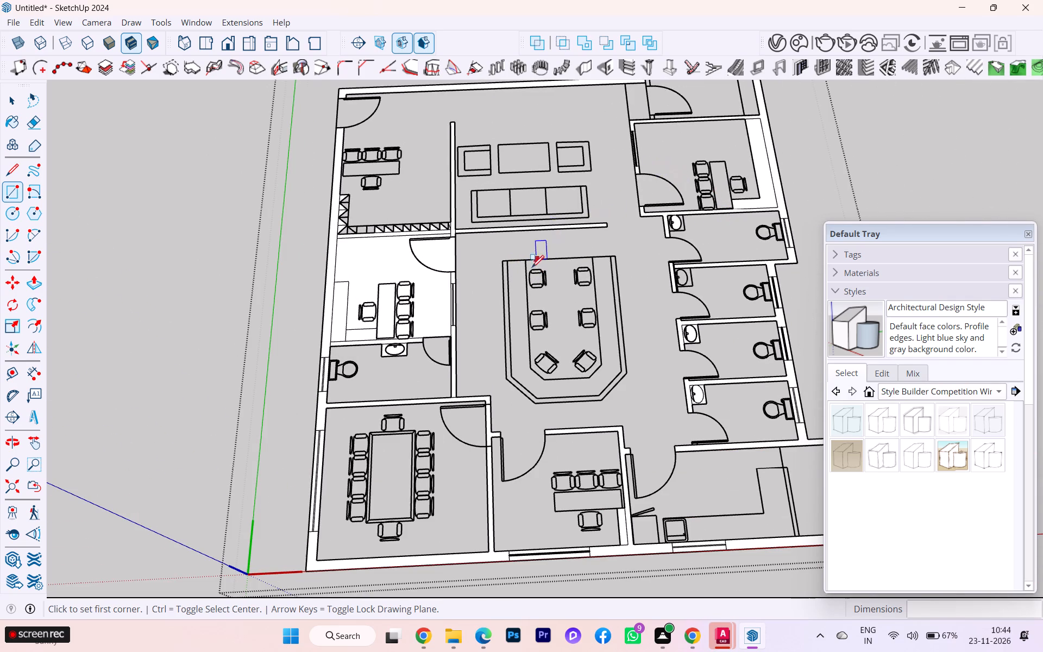
Draw a 5" by about 10' 10" rectangle over the left straight wall of the central six-chair enclosure.
scroll(532, 267, "up", 3)
scroll(523, 285, "down", 1)
scroll(523, 285, "up", 4)
left_click(485, 255)
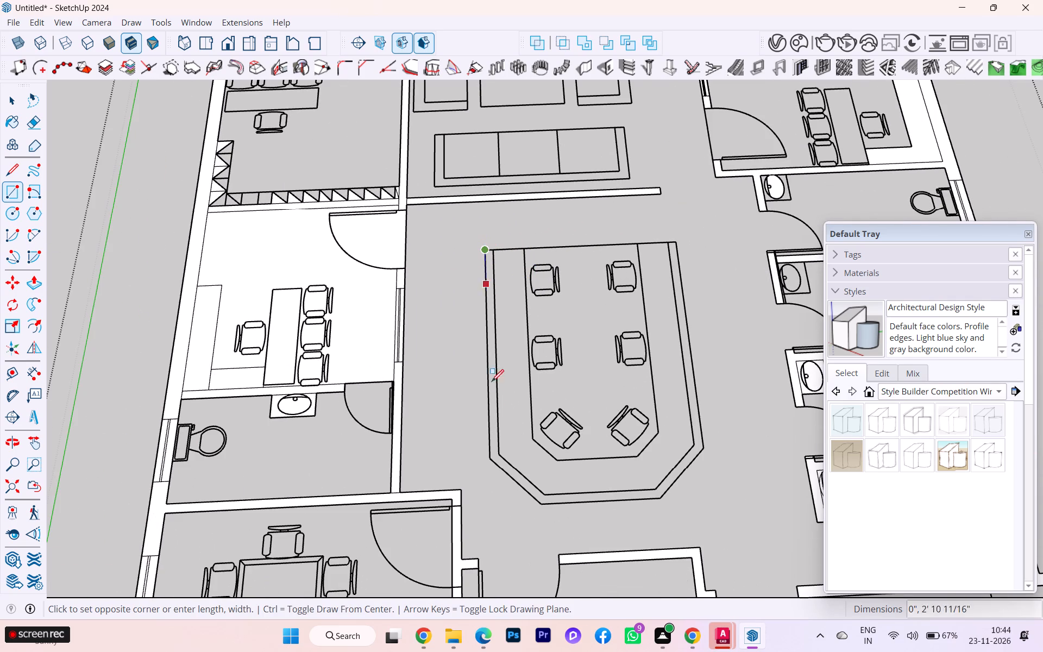
scroll(495, 449, "up", 5)
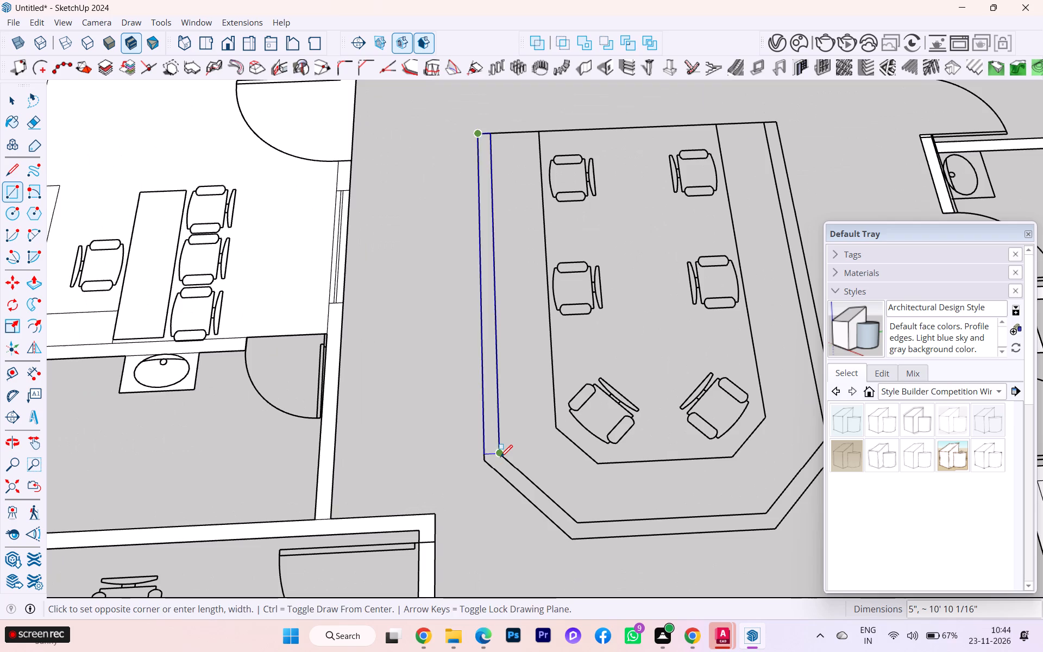
left_click(500, 457)
Draw a 5" by about 11' 1/8" rectangle over the right straight wall of the central six-chair enclosure.
scroll(501, 454, "down", 5)
scroll(676, 229, "up", 3)
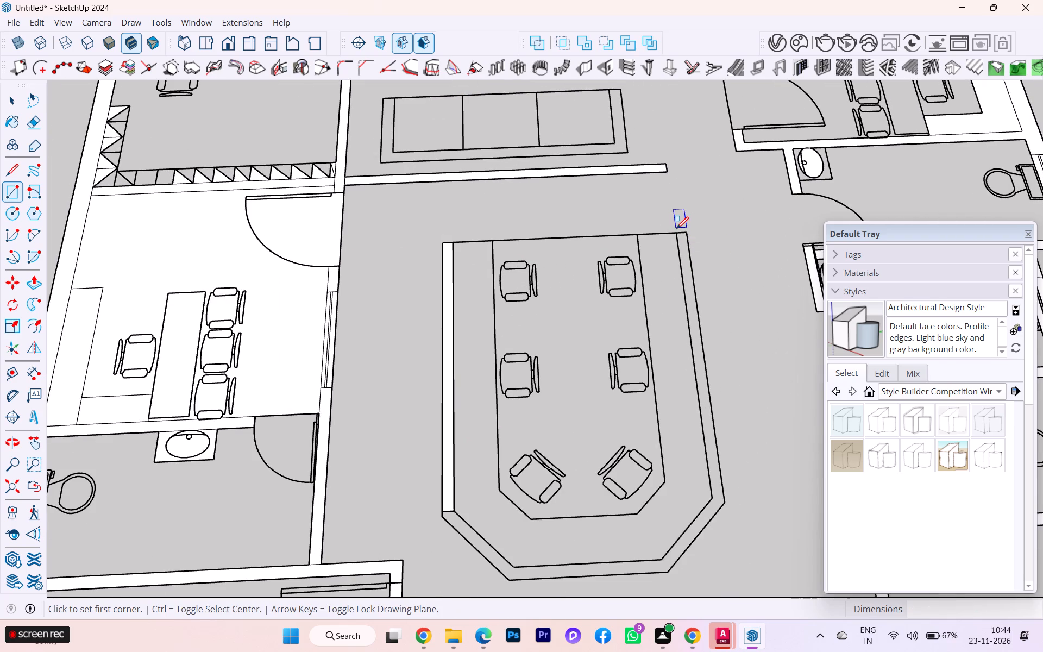
left_click(676, 229)
key("Escape")
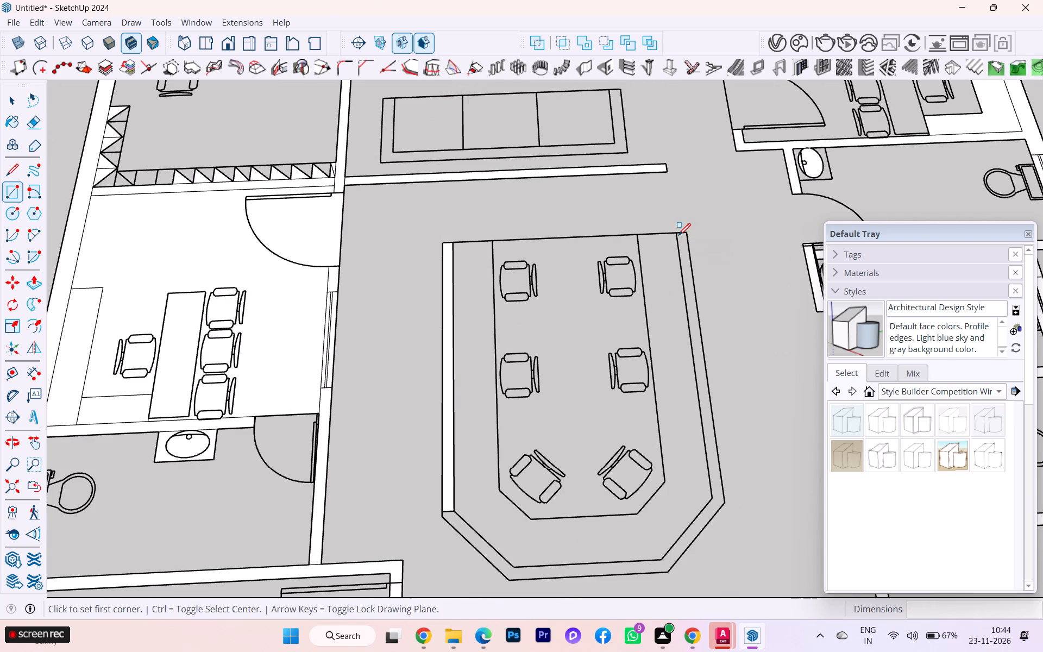
left_click(677, 236)
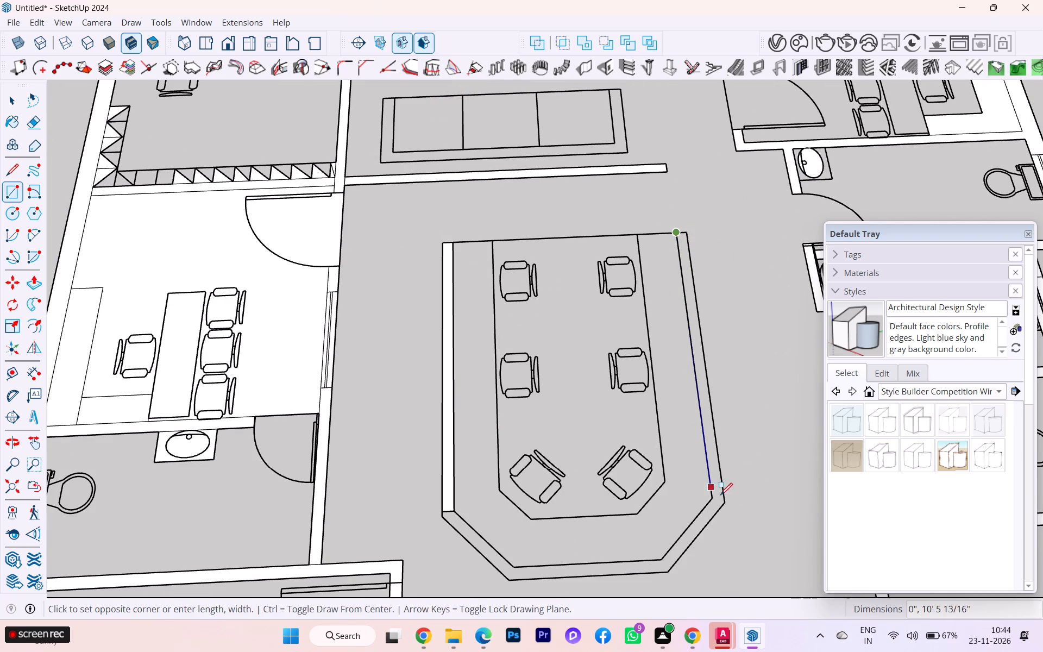
scroll(721, 497, "up", 6)
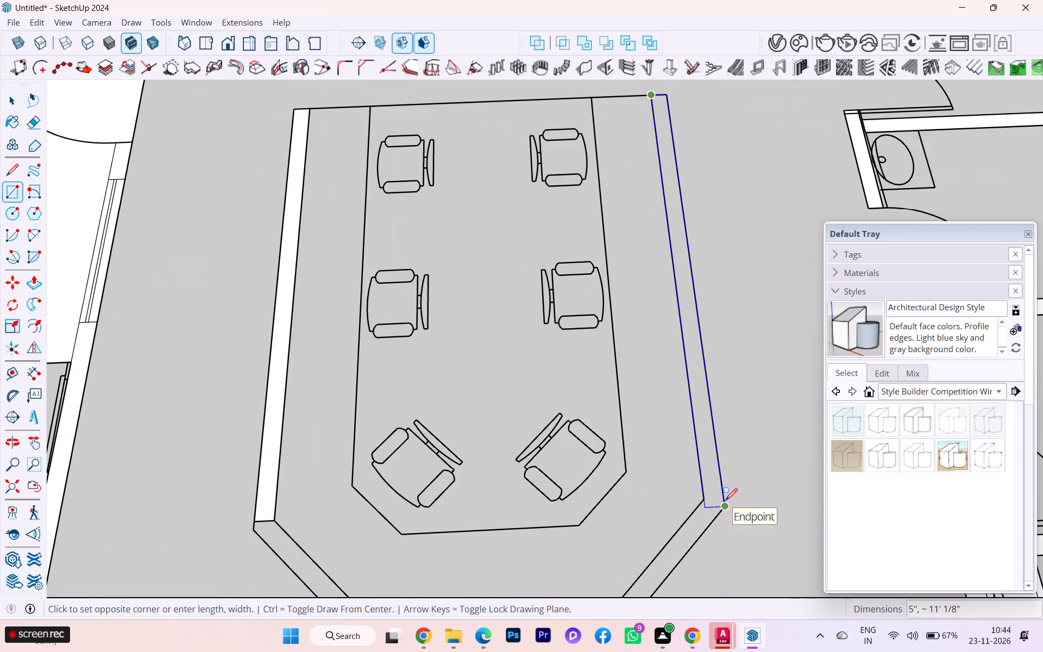
left_click(725, 495)
scroll(704, 332, "down", 5)
scroll(704, 332, "up", 1)
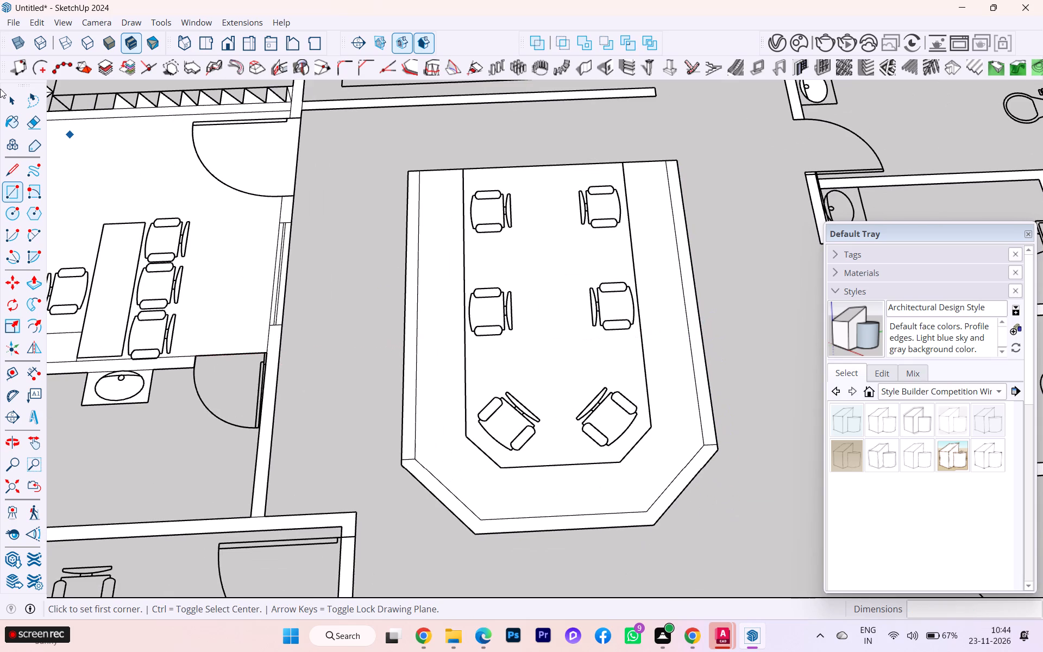
Delete the floor face inside the central enclosure, keeping only its wall faces.
left_click(7, 99)
left_click(441, 261)
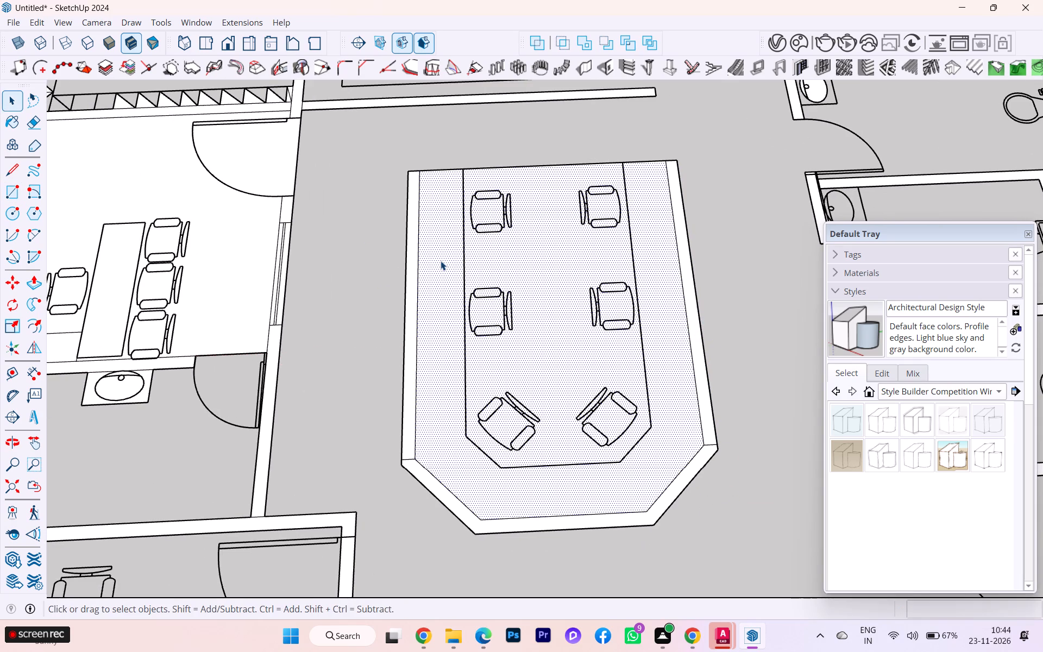
key("Delete")
scroll(474, 234, "down", 2)
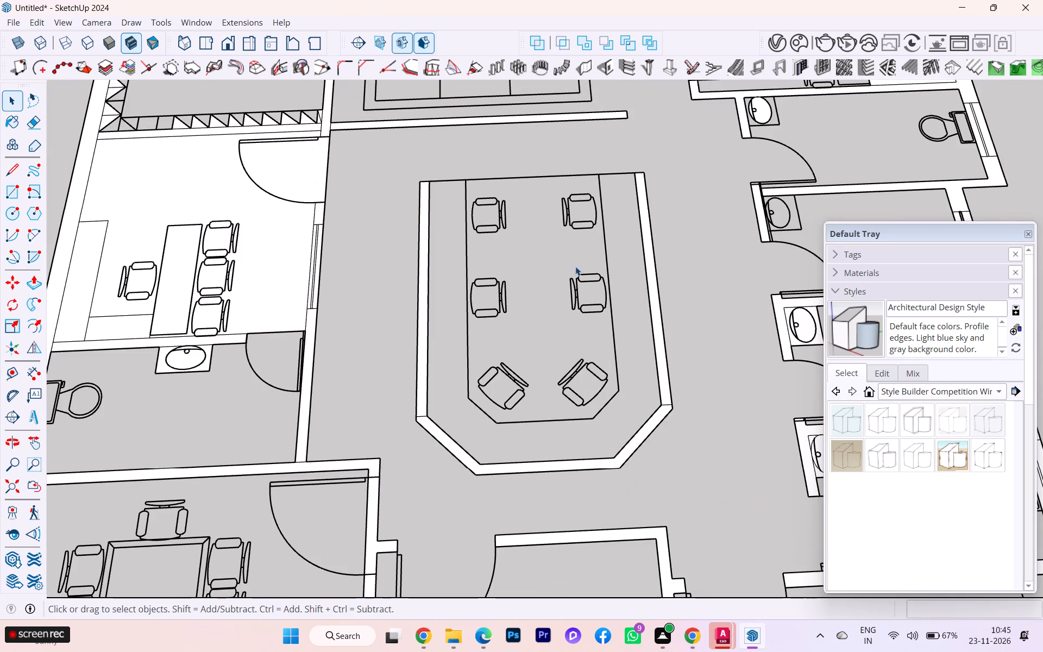
Erase the seam edges where the central enclosure's straight side walls meet its angled lower walls.
key("e")
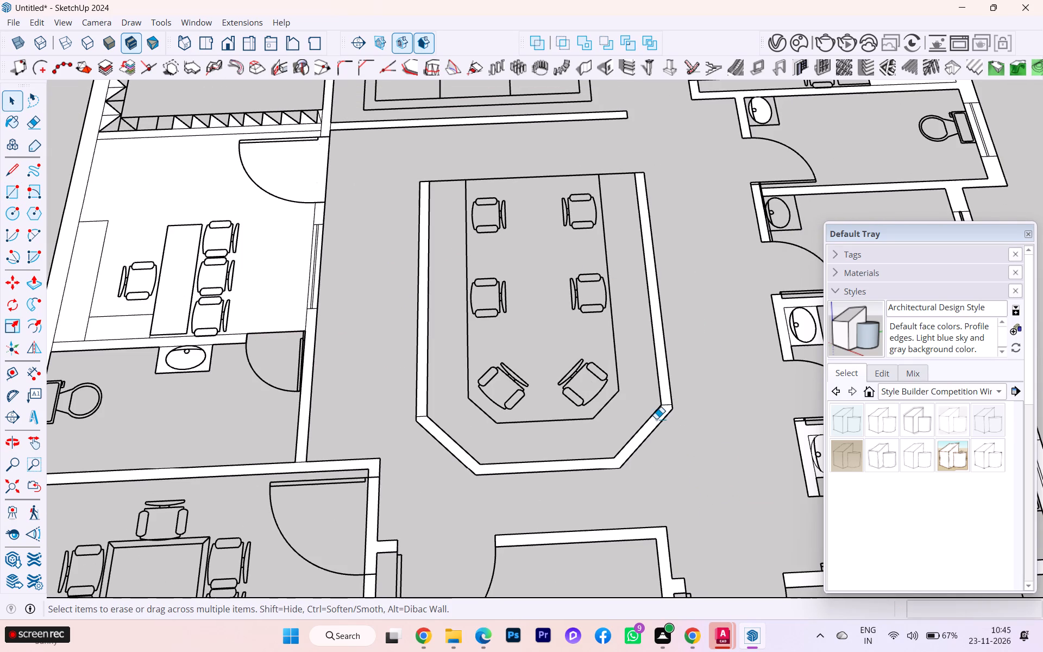
scroll(656, 418, "up", 8)
left_click(666, 392)
scroll(658, 390, "down", 2)
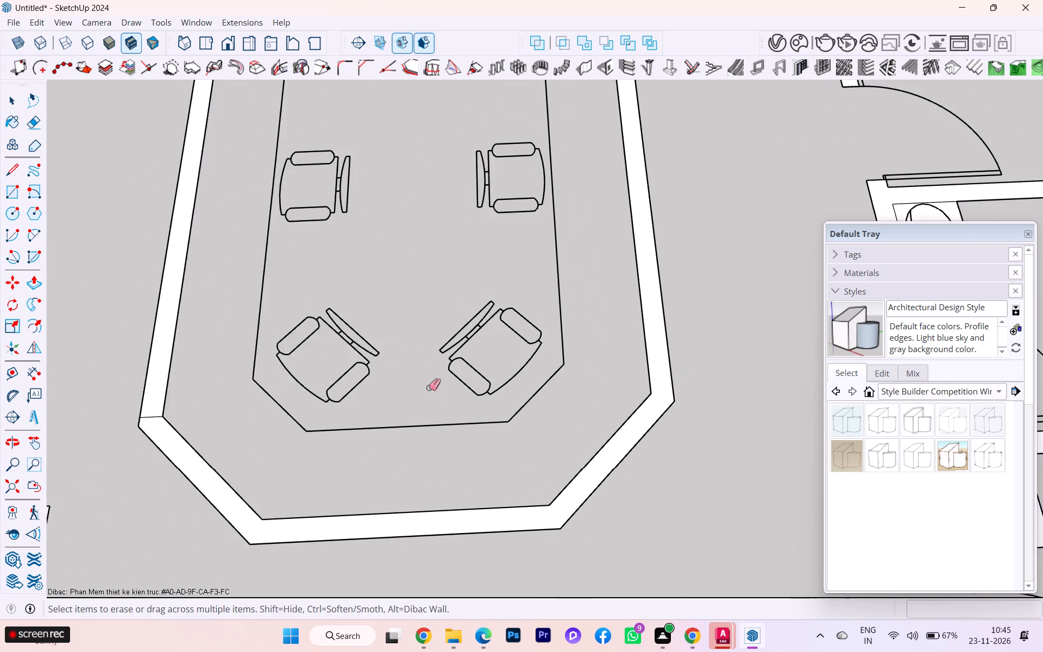
scroll(429, 387, "down", 1)
scroll(213, 393, "up", 1)
scroll(213, 393, "down", 4)
scroll(213, 393, "up", 2)
left_click(198, 413)
left_click(197, 415)
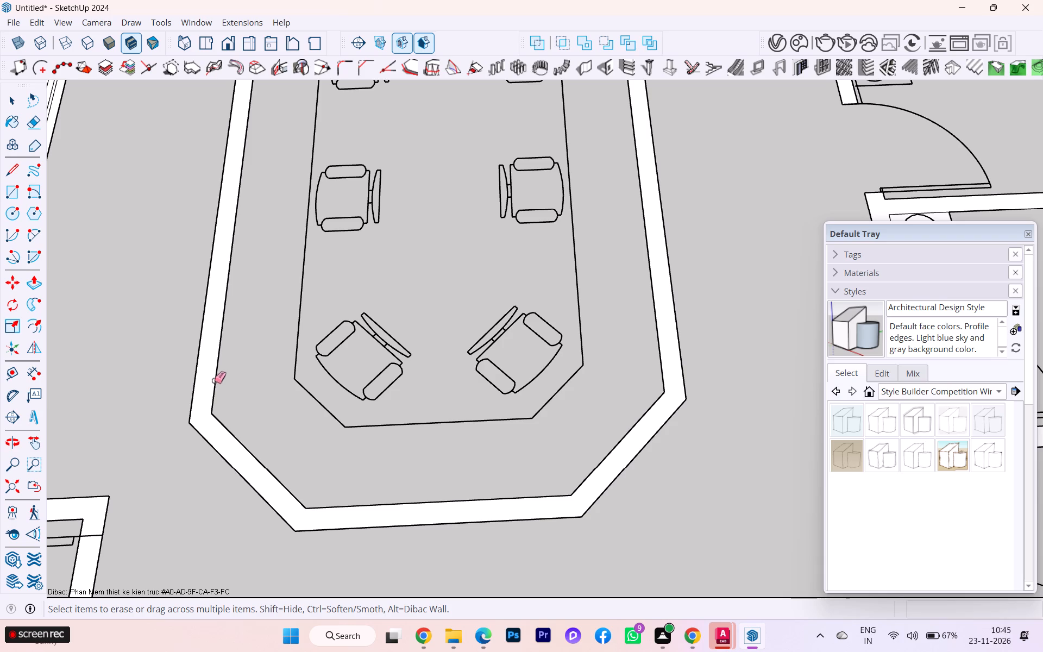
Delete the floor face filling the left office between the shelving partition and the toilet.
scroll(478, 381, "down", 7)
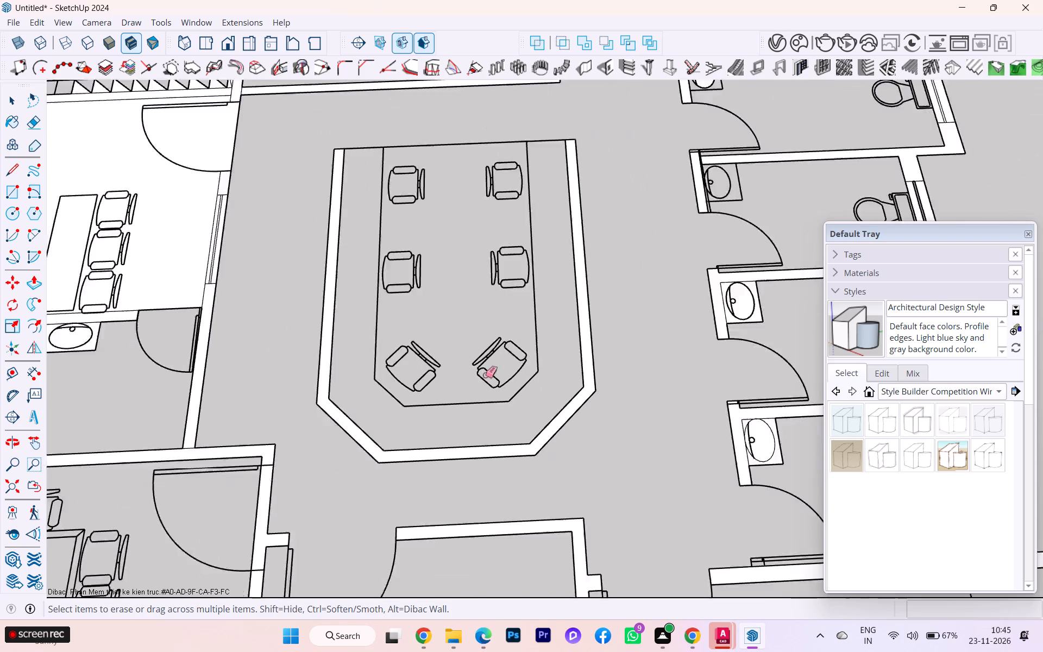
scroll(485, 375, "down", 2)
scroll(498, 371, "up", 1)
scroll(499, 371, "down", 2)
scroll(500, 370, "up", 1)
scroll(502, 369, "down", 1)
scroll(564, 373, "down", 3)
scroll(564, 373, "up", 4)
scroll(564, 373, "down", 1)
scroll(612, 297, "down", 2)
scroll(612, 297, "up", 3)
scroll(612, 297, "down", 1)
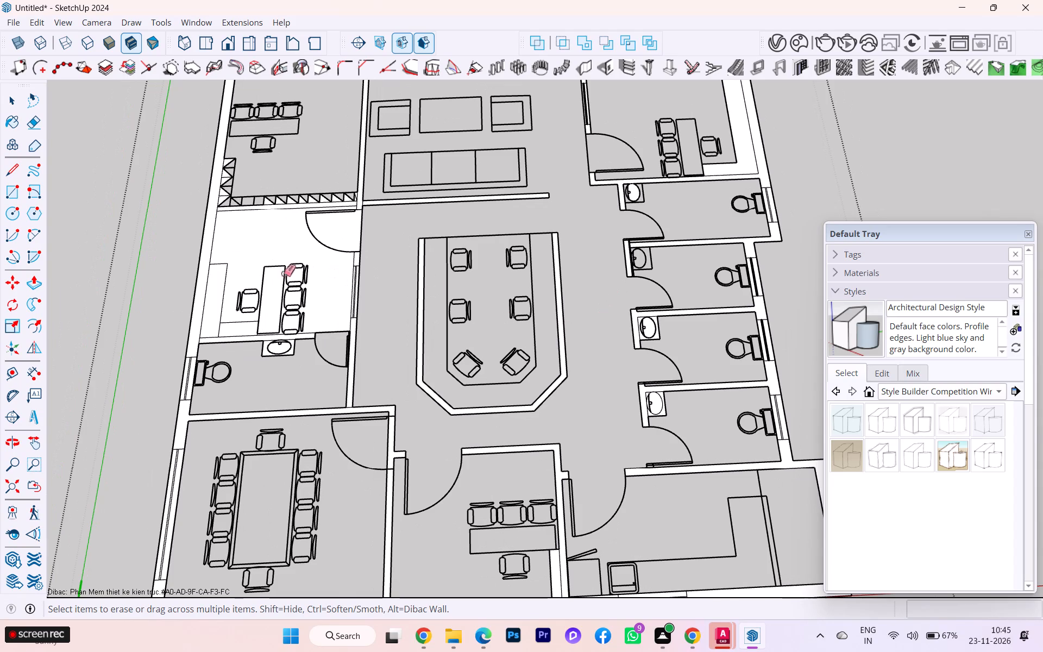
left_click(9, 107)
left_click(246, 232)
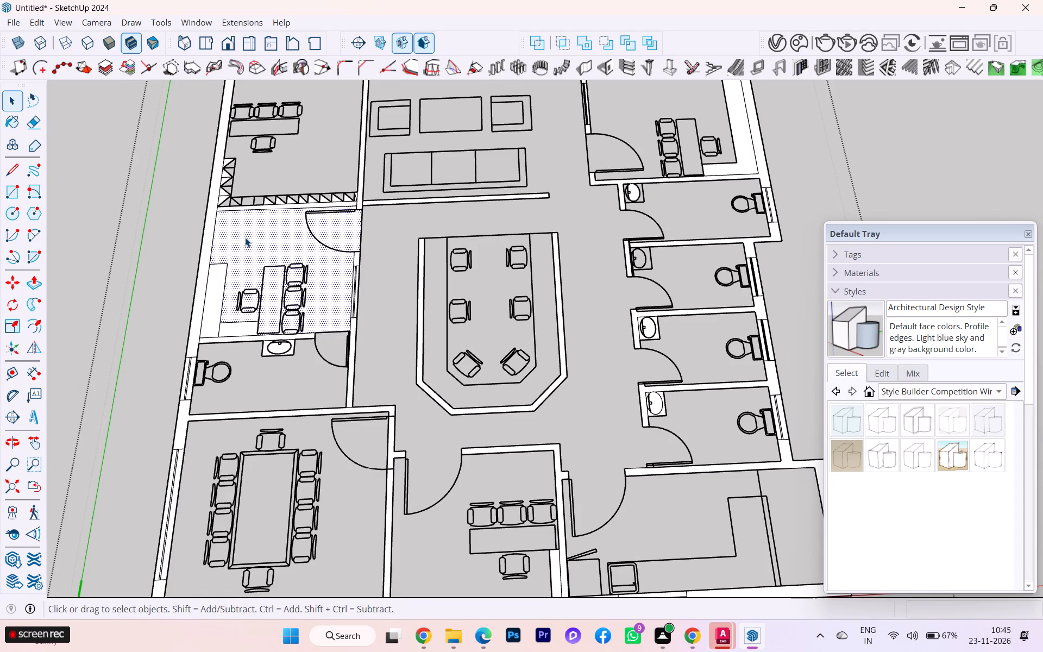
key("Delete")
Erase the edge dividing the two arms of the L-shaped counter face in the left office.
scroll(209, 302, "up", 3)
scroll(209, 302, "down", 1)
scroll(209, 302, "up", 1)
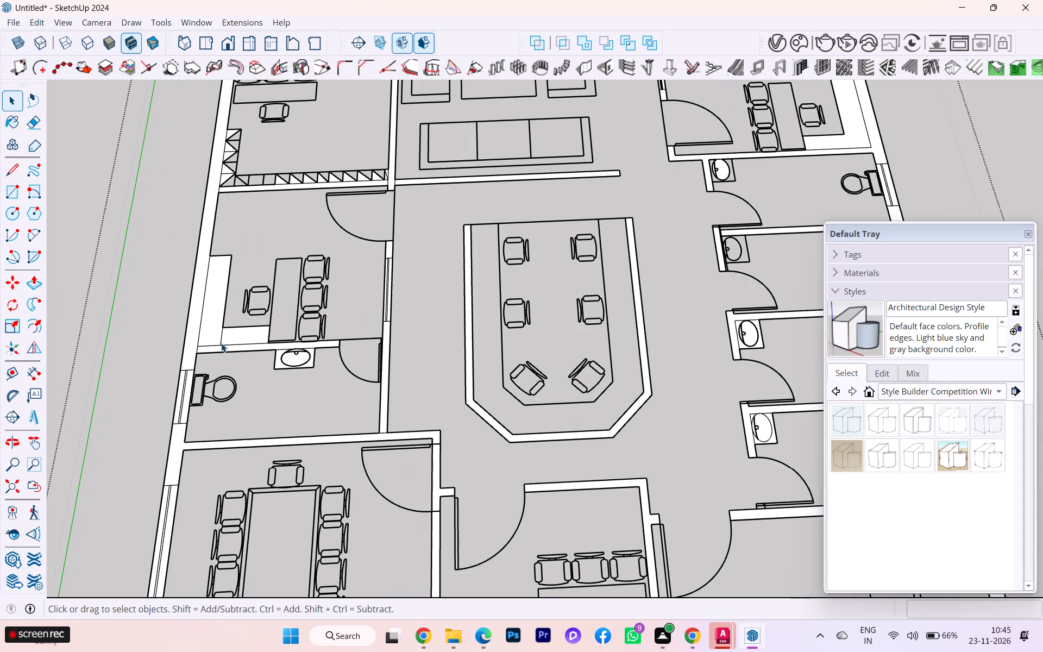
left_click(26, 124)
scroll(204, 349, "up", 3)
scroll(215, 351, "down", 1)
scroll(215, 352, "up", 2)
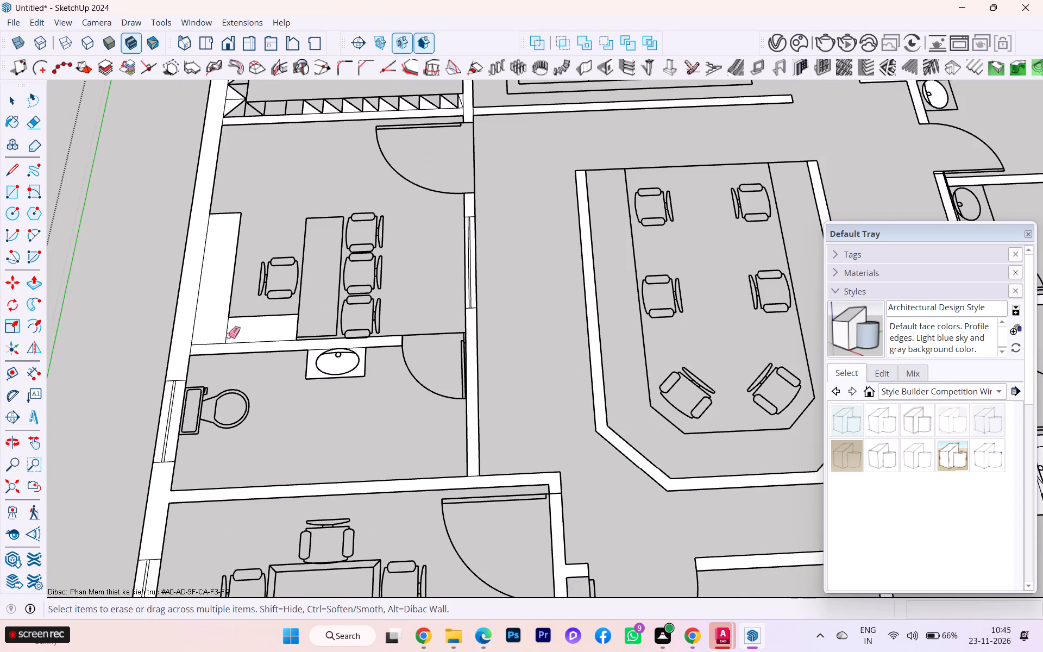
left_click(229, 333)
scroll(234, 328, "down", 3)
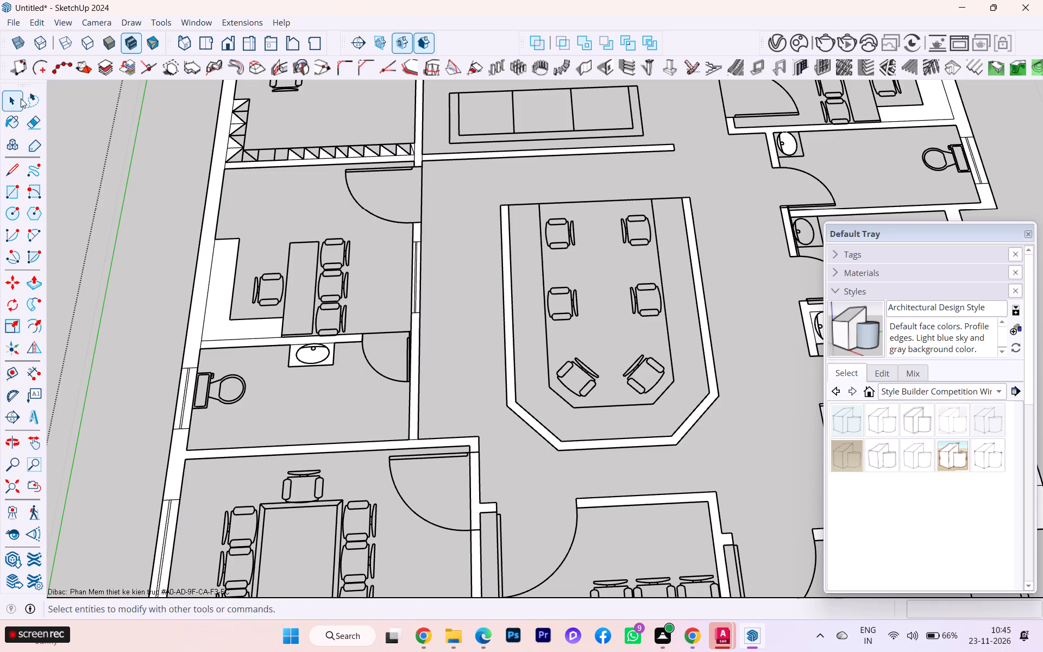
Erase the seam edges where the partition below the hatched shelving meets the outer wall and the lounge partitions.
left_click(16, 97)
scroll(165, 293, "down", 1)
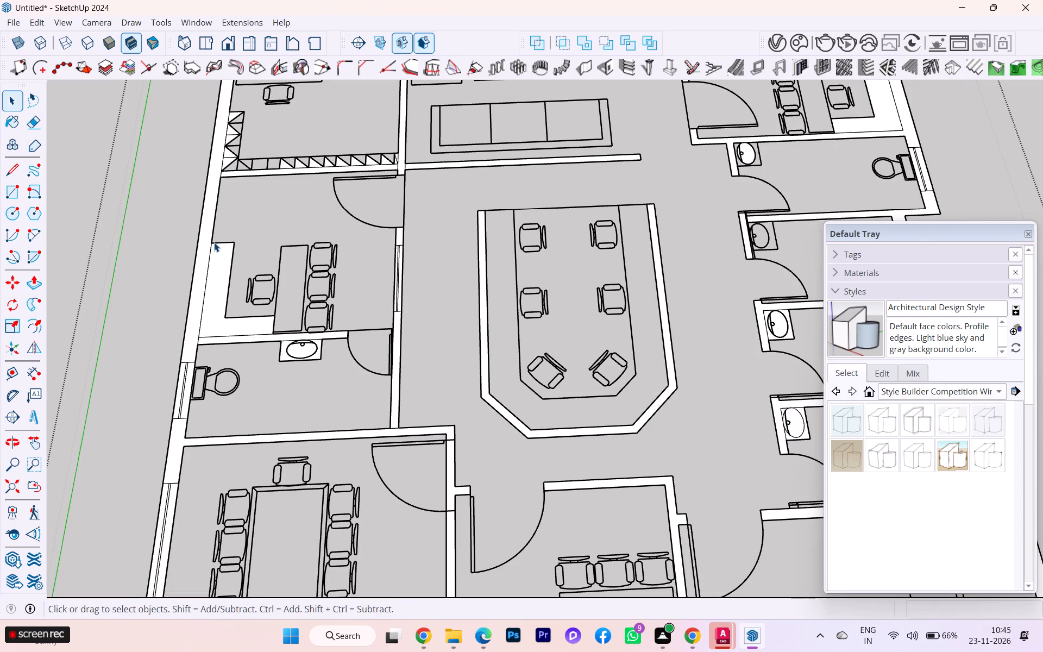
scroll(393, 175, "up", 4)
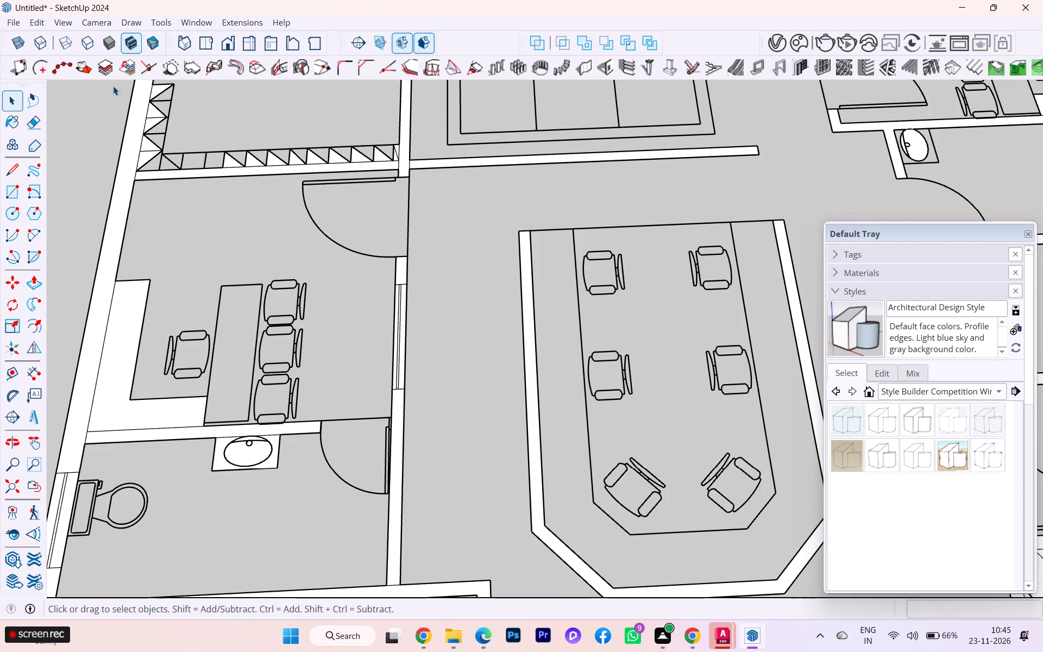
left_click(32, 121)
scroll(176, 211, "up", 1)
scroll(176, 211, "down", 1)
scroll(176, 211, "up", 7)
scroll(138, 175, "down", 3)
scroll(138, 175, "up", 6)
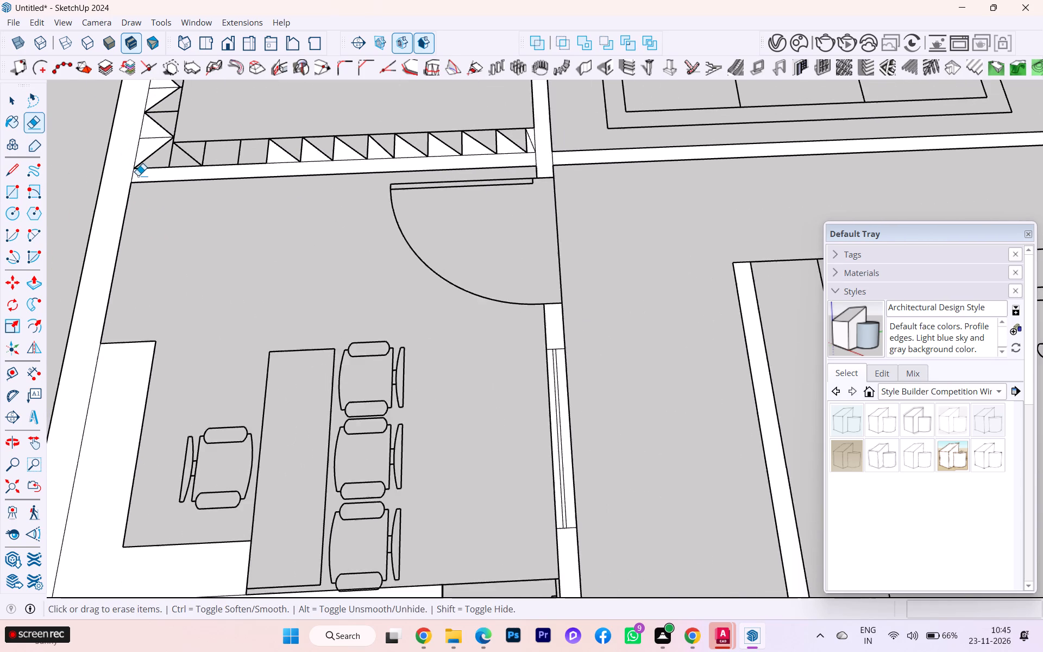
scroll(138, 175, "up", 2)
left_click(132, 179)
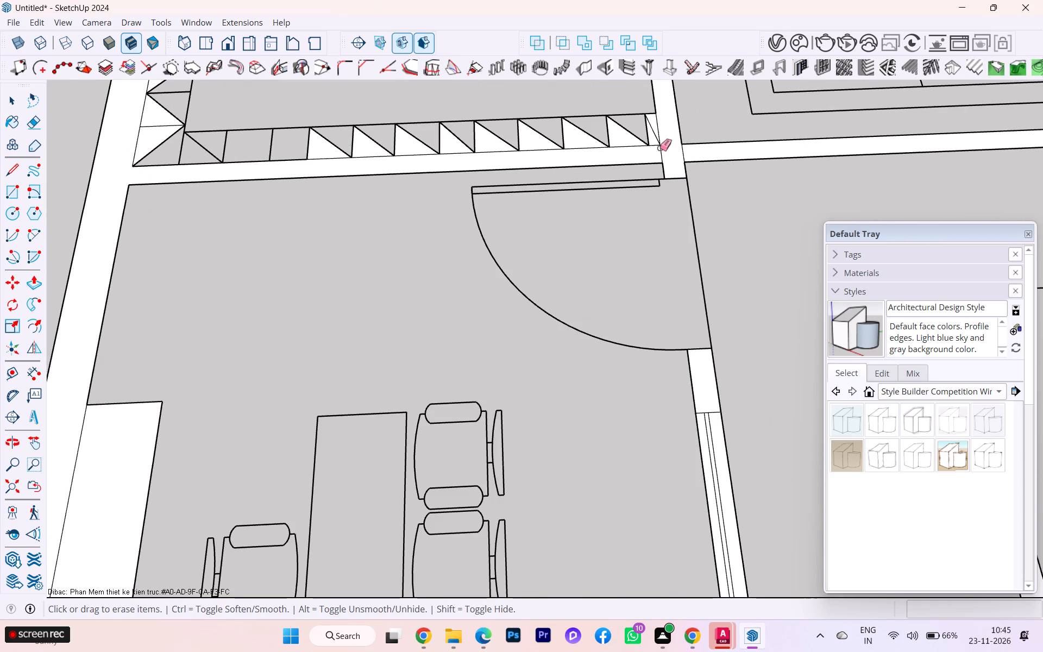
left_click(663, 155)
left_click(681, 149)
Examine the traced floor plan for leftover room faces and unmerged wall seams.
scroll(645, 211, "down", 4)
scroll(576, 268, "down", 2)
scroll(576, 268, "up", 1)
scroll(576, 268, "down", 2)
scroll(576, 268, "up", 1)
scroll(576, 268, "down", 1)
scroll(513, 300, "down", 10)
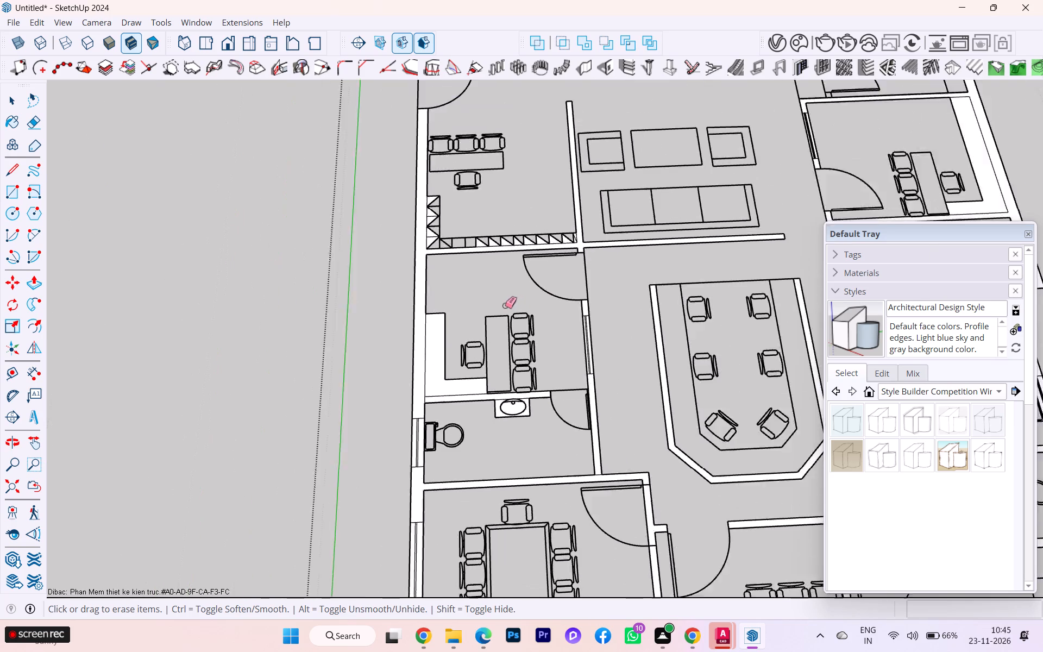
scroll(505, 305, "up", 1)
scroll(505, 305, "down", 4)
scroll(787, 250, "up", 6)
scroll(659, 260, "down", 3)
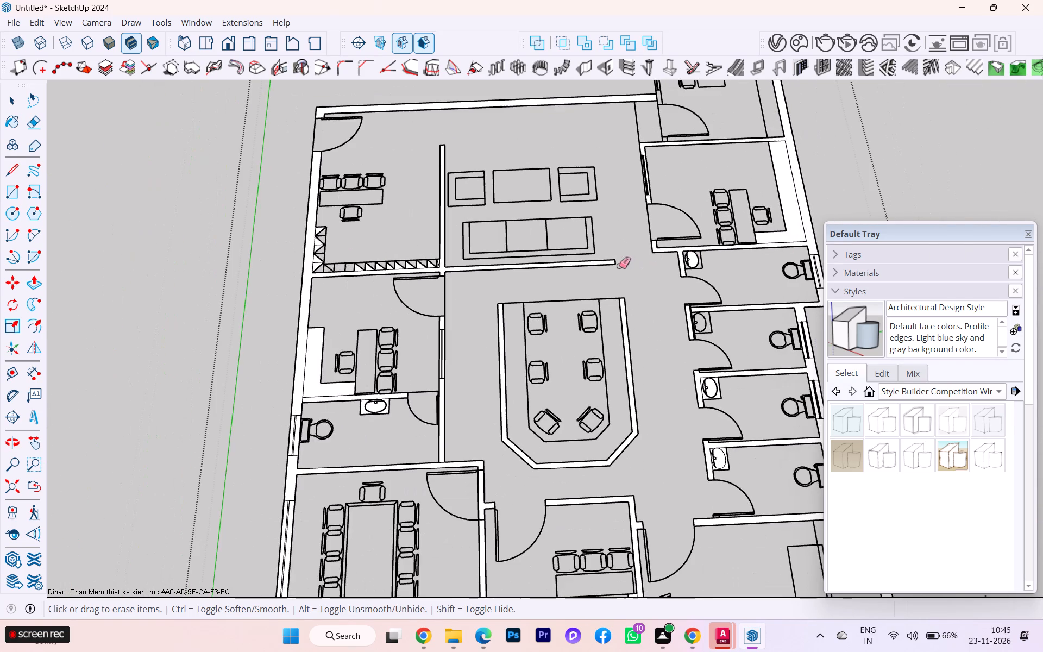
scroll(753, 127, "up", 2)
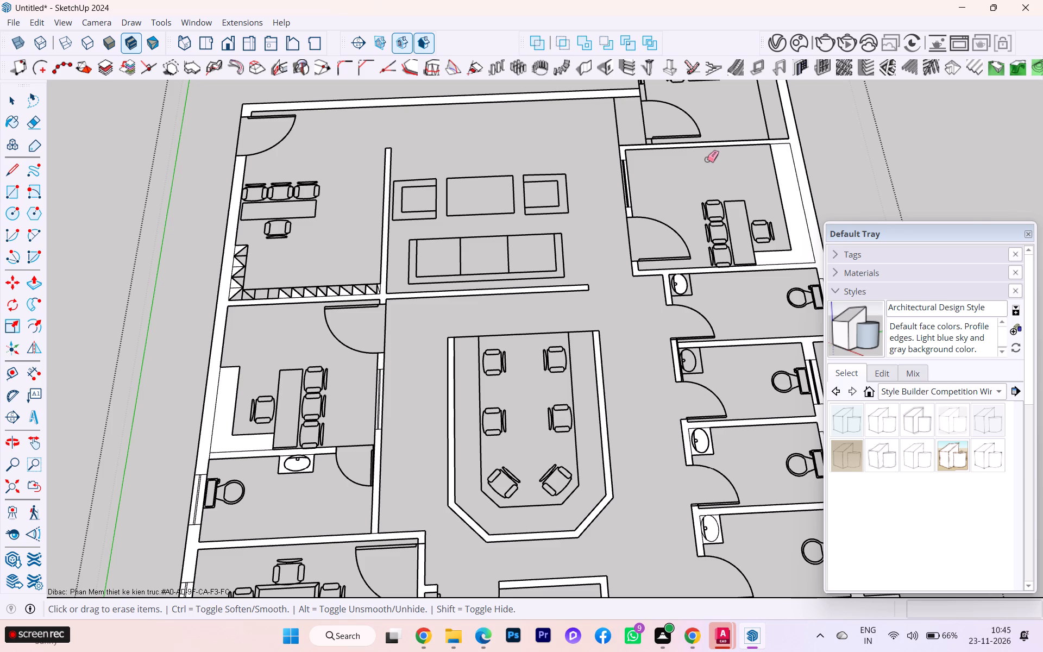
scroll(637, 177, "down", 4)
scroll(799, 277, "up", 1)
scroll(799, 277, "down", 1)
scroll(799, 277, "up", 2)
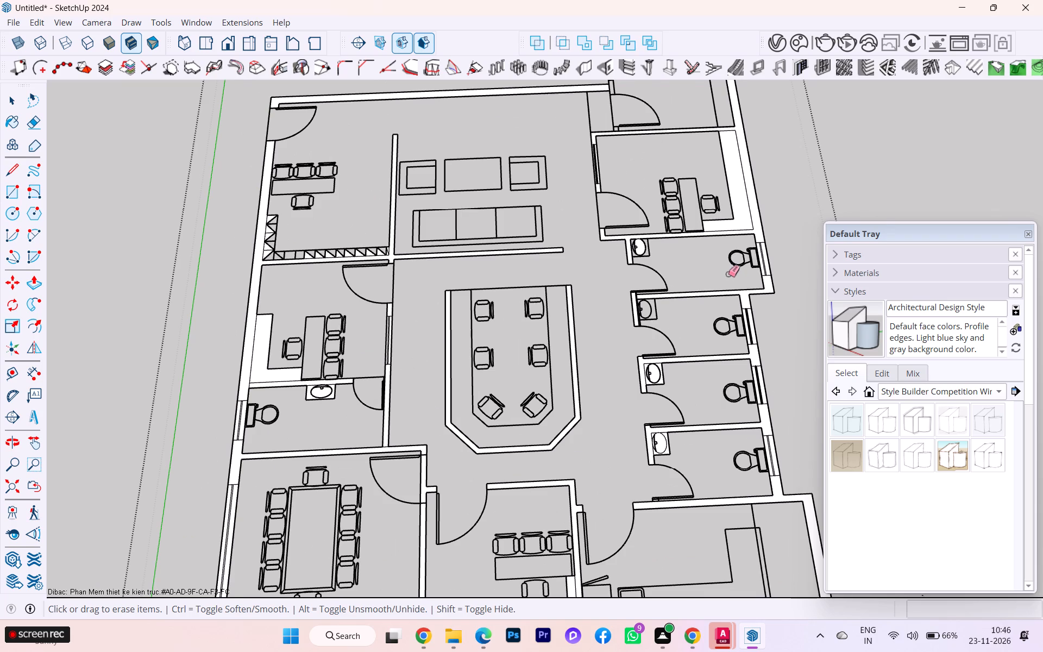
scroll(728, 274, "down", 4)
scroll(714, 246, "up", 1)
scroll(702, 198, "down", 1)
scroll(696, 180, "up", 6)
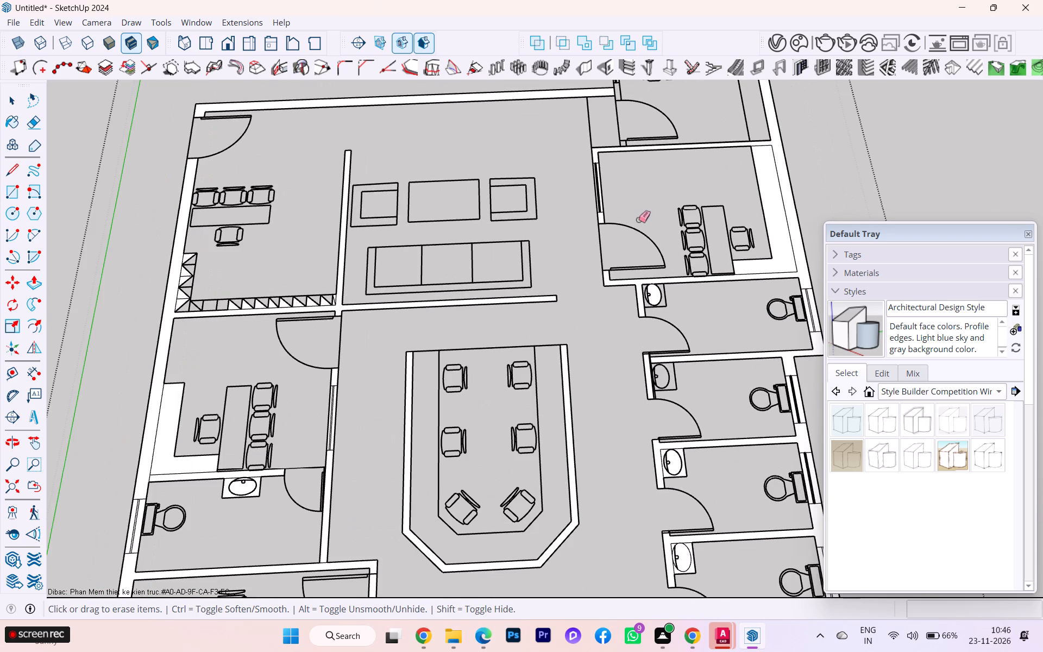
scroll(708, 152, "down", 2)
scroll(708, 152, "up", 1)
scroll(708, 152, "down", 5)
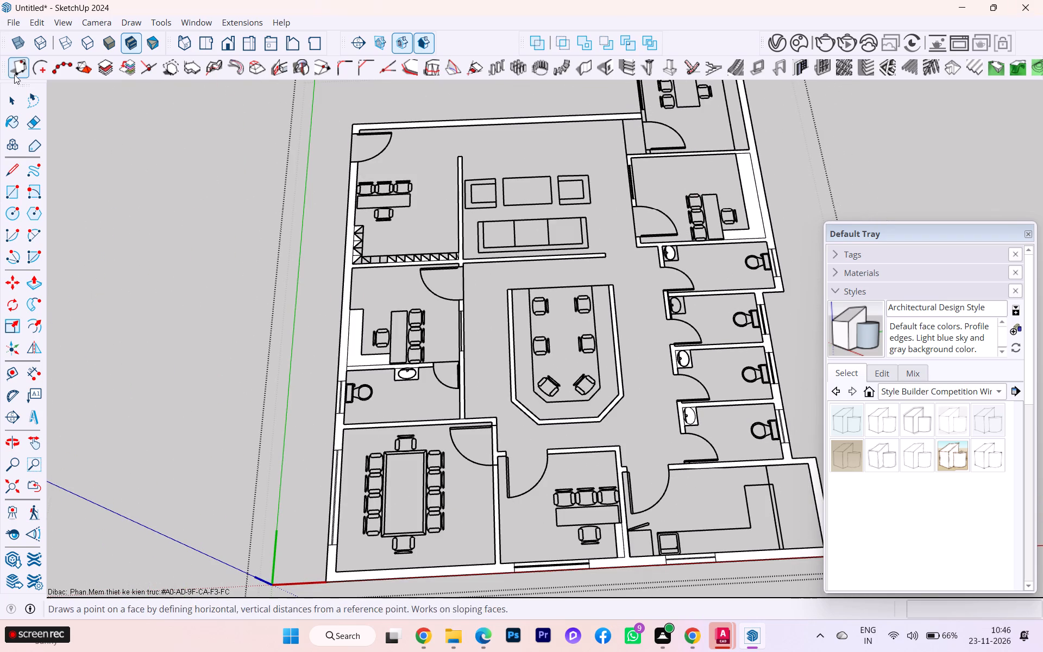
Delete the leftover L-shaped counter faces in the right office above the toilets and in the left office.
left_click(10, 103)
scroll(800, 216, "up", 3)
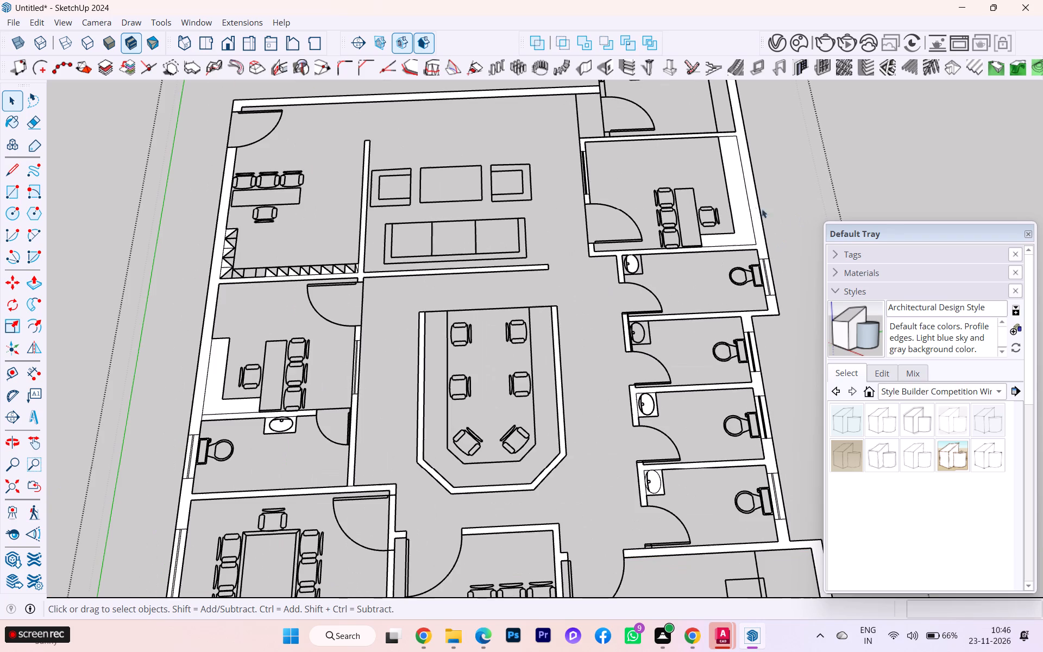
left_click_drag(734, 208, 733, 214)
key("Pause")
key("Delete")
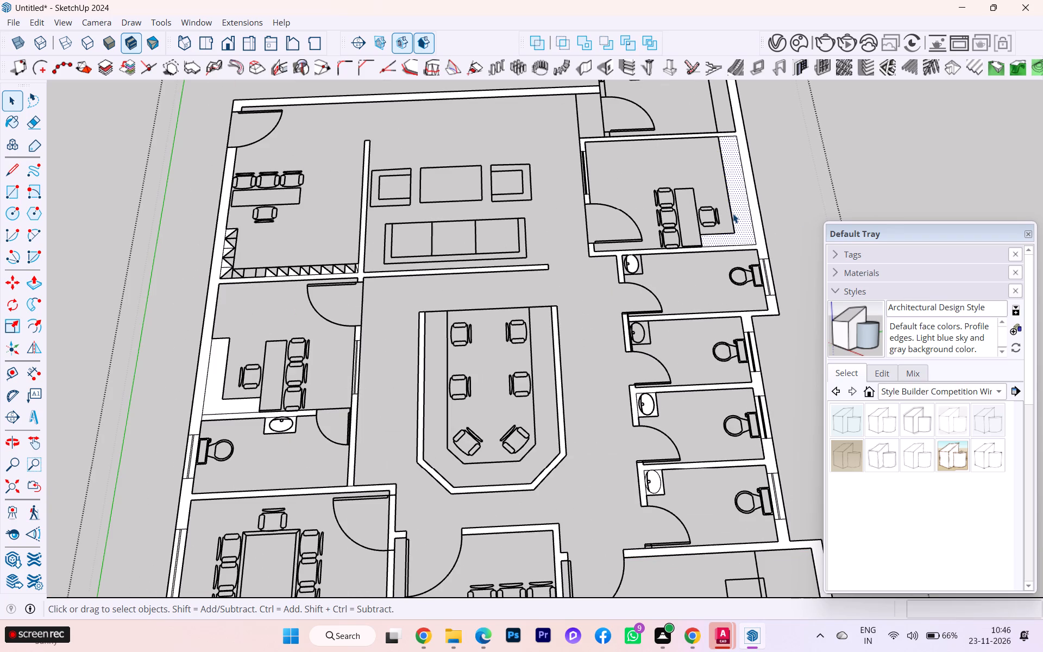
left_click(217, 381)
key("Delete")
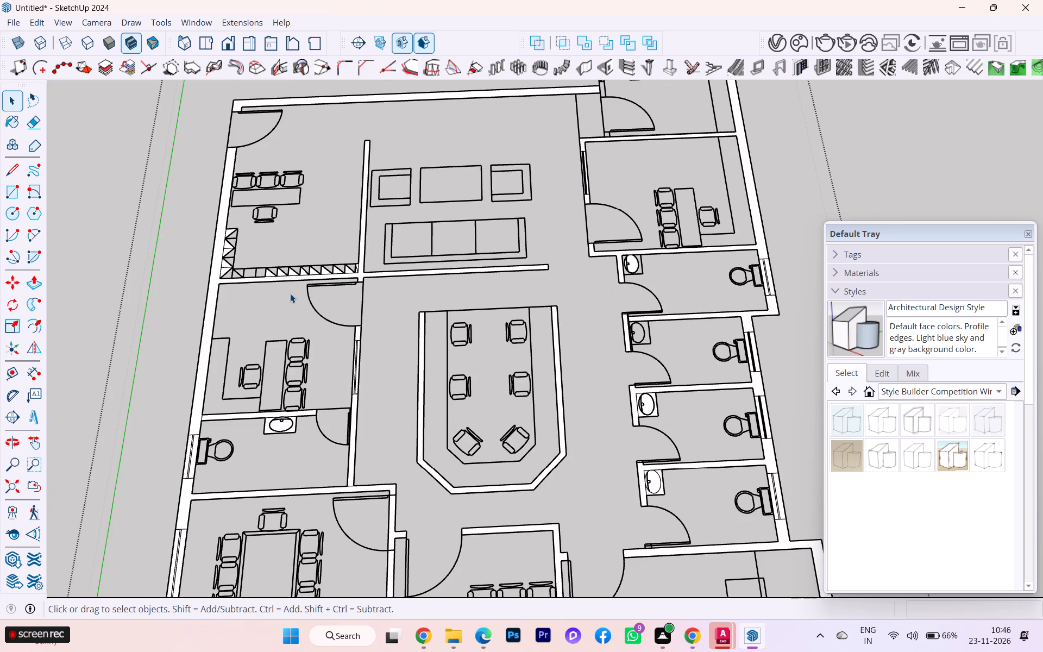
Erase the seam edge where the left office–toilet partition meets the outer wall.
scroll(296, 289, "down", 1)
scroll(231, 437, "up", 3)
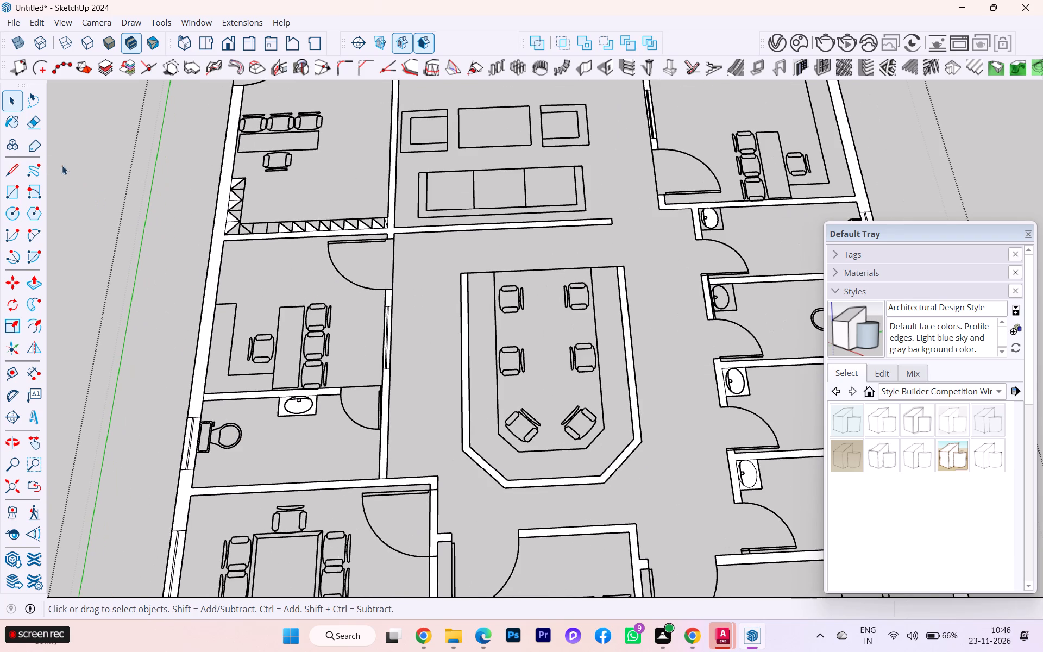
left_click(35, 122)
scroll(179, 403, "up", 9)
scroll(192, 394, "down", 1)
scroll(193, 394, "up", 11)
scroll(213, 391, "down", 2)
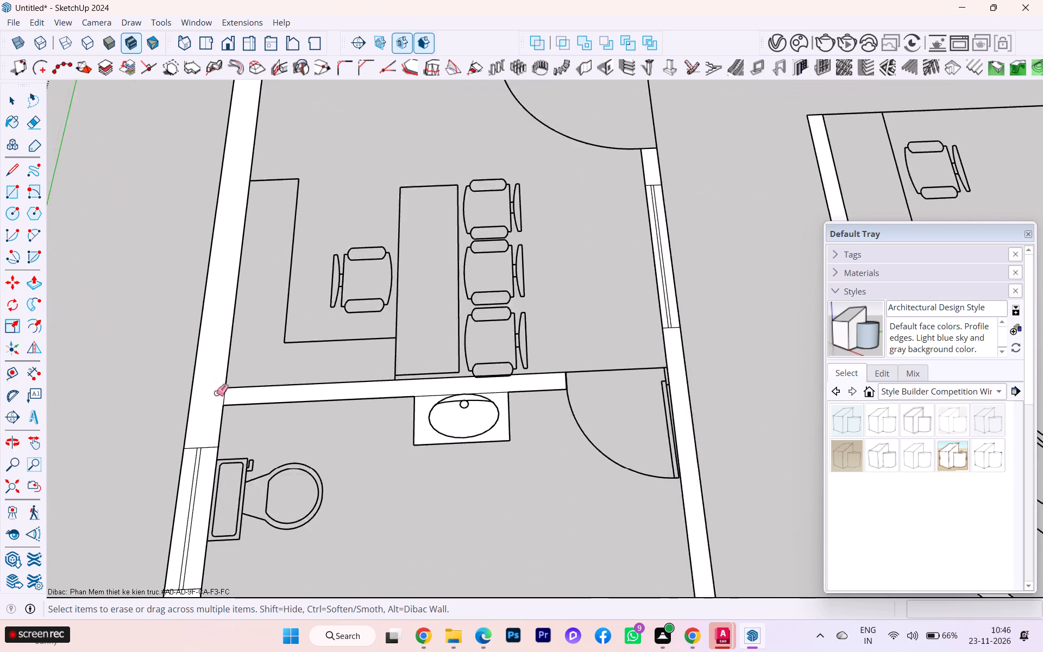
scroll(216, 393, "up", 1)
left_click(223, 401)
scroll(258, 352, "down", 5)
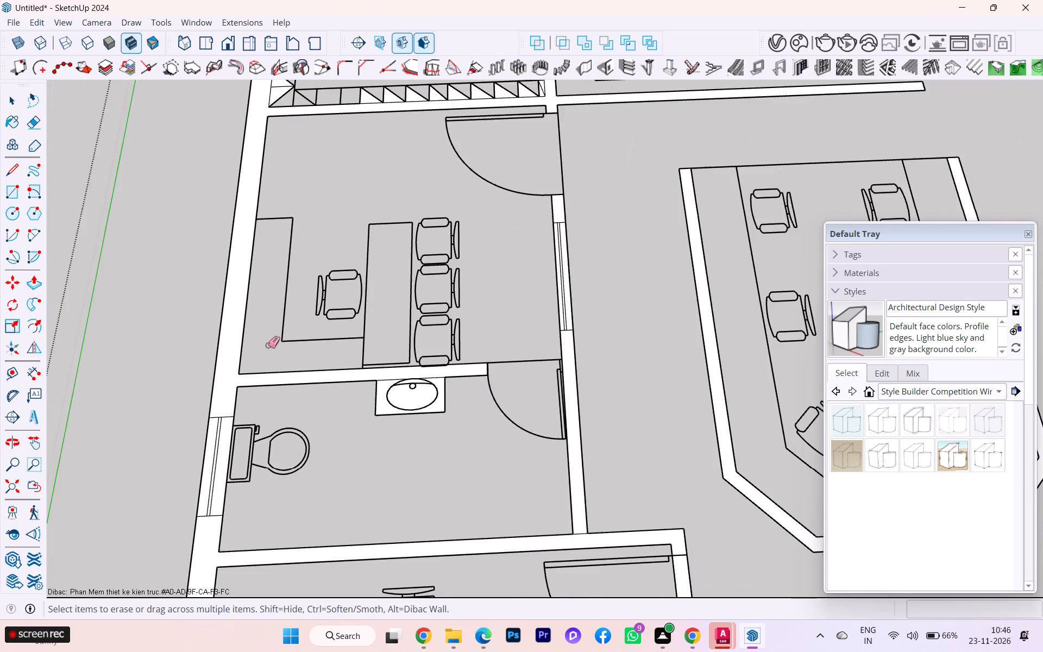
Delete the leftover washbasin counter and bowl faces in the left toilet.
scroll(269, 343, "down", 1)
scroll(467, 397, "down", 1)
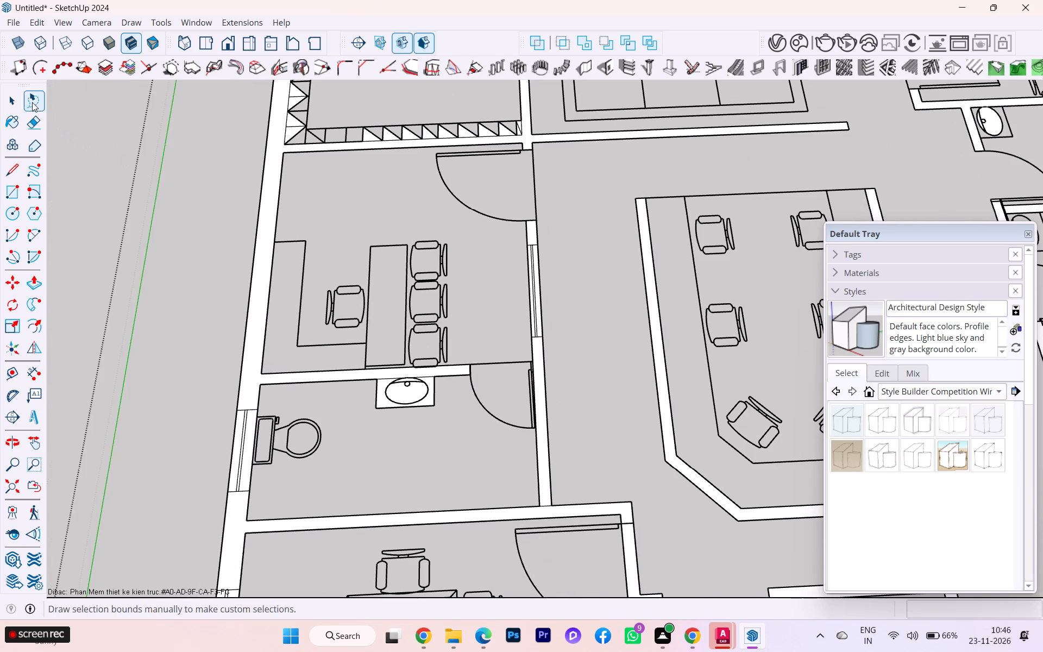
left_click(0, 95)
left_click(0, 95)
left_click(26, 104)
left_click(26, 104)
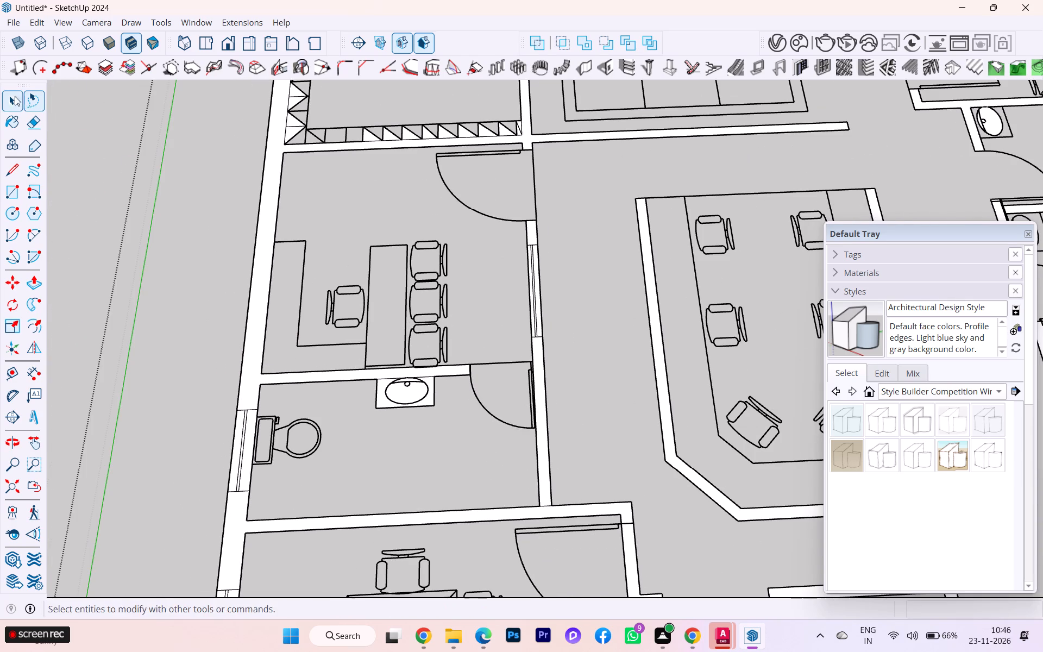
left_click(12, 96)
left_click(382, 398)
key("Delete")
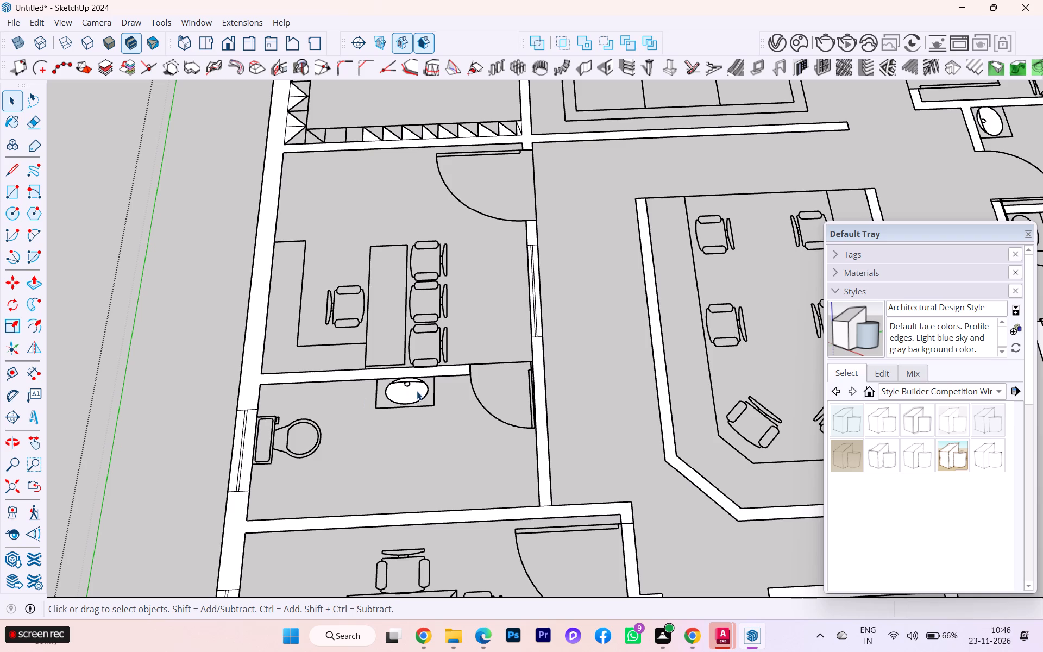
left_click(423, 391)
key("Delete")
Delete the filled triangular faces in the upper part of the hatched shelving run along the left outer wall.
scroll(423, 392, "down", 3)
scroll(423, 391, "up", 2)
scroll(423, 391, "down", 1)
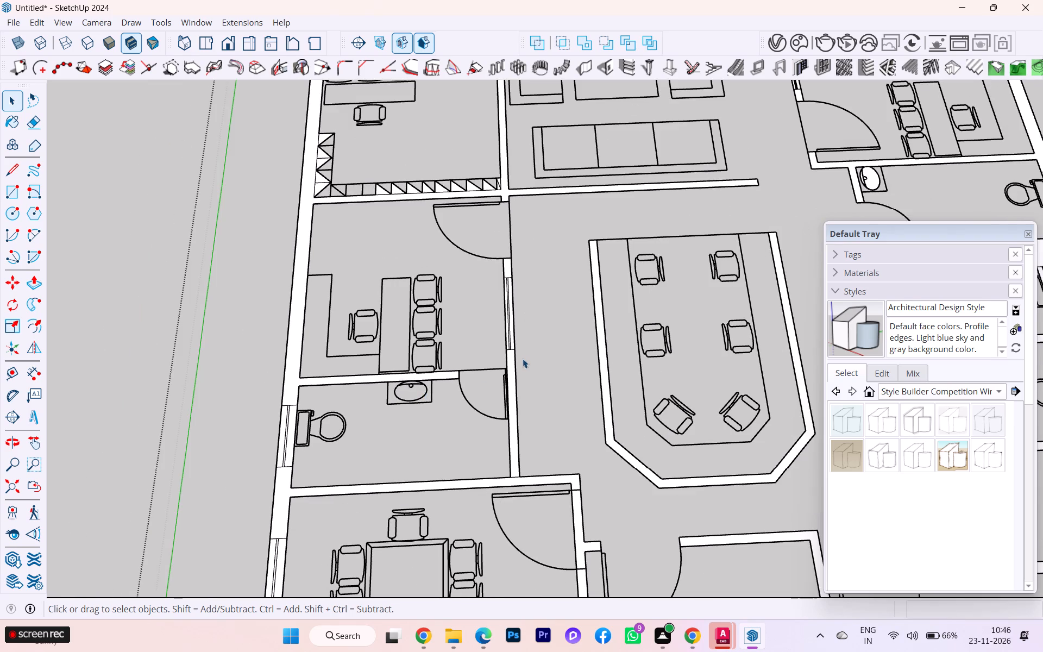
scroll(523, 359, "down", 4)
scroll(523, 359, "up", 1)
scroll(378, 343, "down", 5)
scroll(386, 239, "down", 1)
scroll(385, 239, "up", 1)
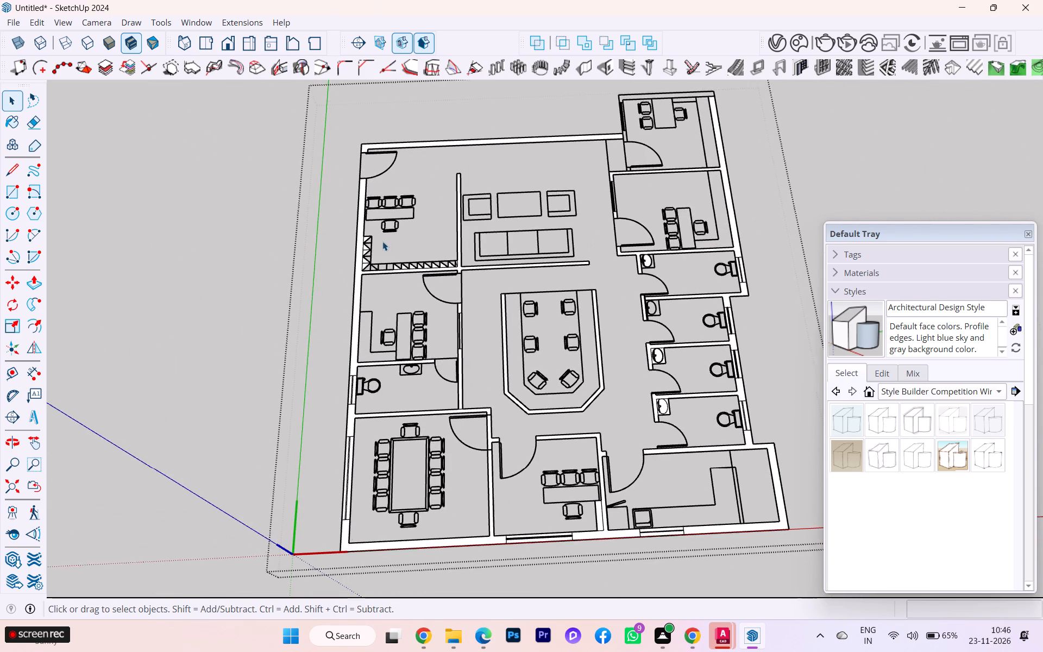
scroll(382, 241, "up", 2)
scroll(368, 257, "down", 2)
scroll(368, 257, "up", 7)
scroll(361, 251, "down", 2)
scroll(361, 251, "up", 3)
scroll(361, 251, "down", 2)
scroll(361, 251, "up", 1)
scroll(361, 251, "down", 1)
scroll(361, 251, "up", 4)
scroll(361, 251, "down", 2)
scroll(361, 251, "up", 1)
scroll(361, 251, "down", 1)
scroll(361, 251, "up", 3)
scroll(361, 251, "down", 1)
scroll(361, 251, "up", 2)
scroll(361, 251, "down", 1)
scroll(361, 251, "up", 3)
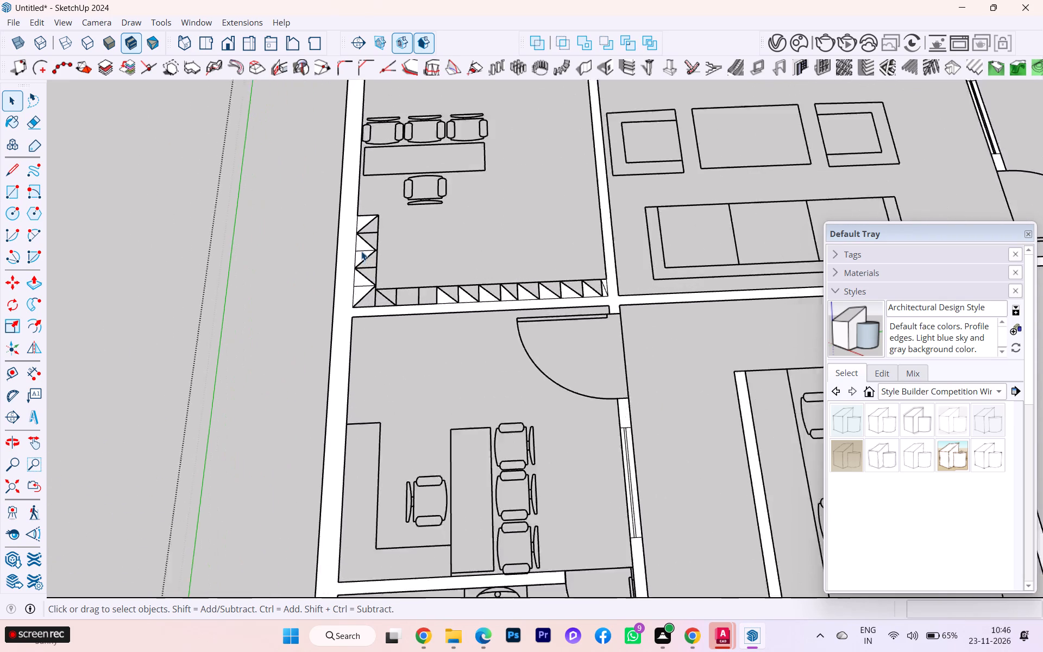
scroll(361, 251, "up", 6)
scroll(361, 251, "down", 2)
scroll(361, 251, "up", 2)
left_click(352, 271)
key("Delete")
left_click(360, 230)
key("Delete")
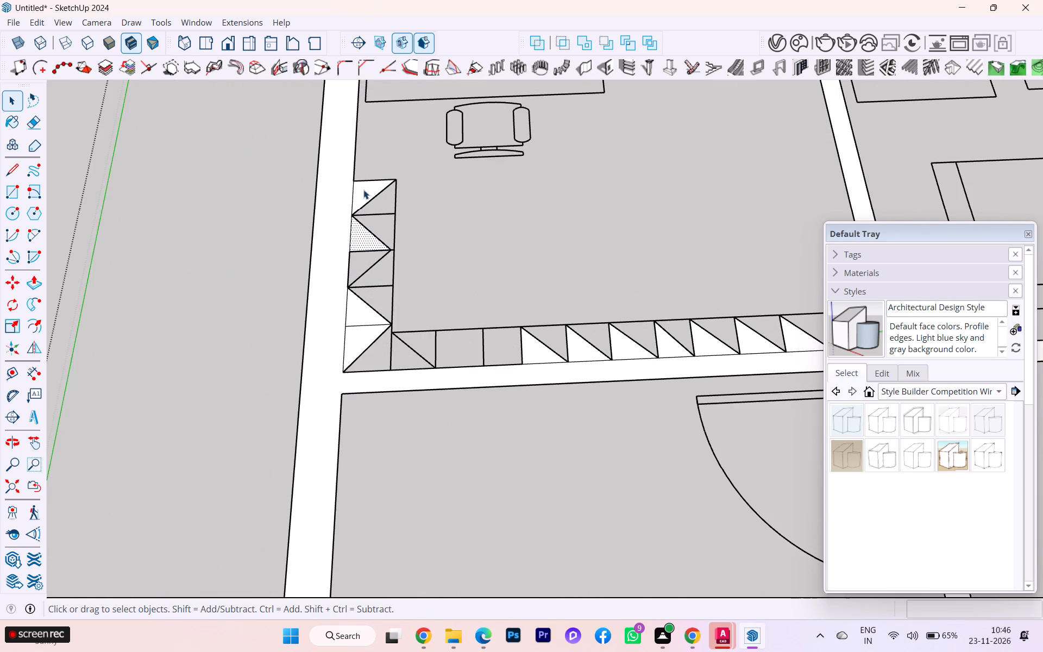
left_click(363, 185)
key("Delete")
key("Delete")
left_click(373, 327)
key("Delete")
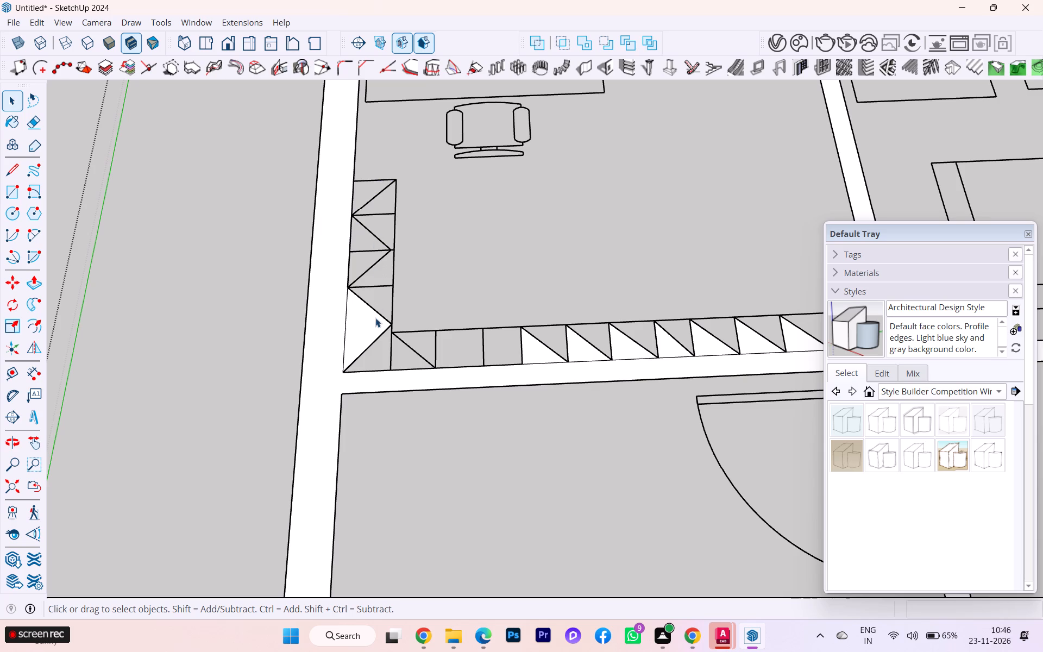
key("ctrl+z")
Delete the two remaining triangular faces at the corner of the hatched shelving, keeping the edge between them.
left_click(364, 334)
key("Delete")
left_click(360, 310)
key("Delete")
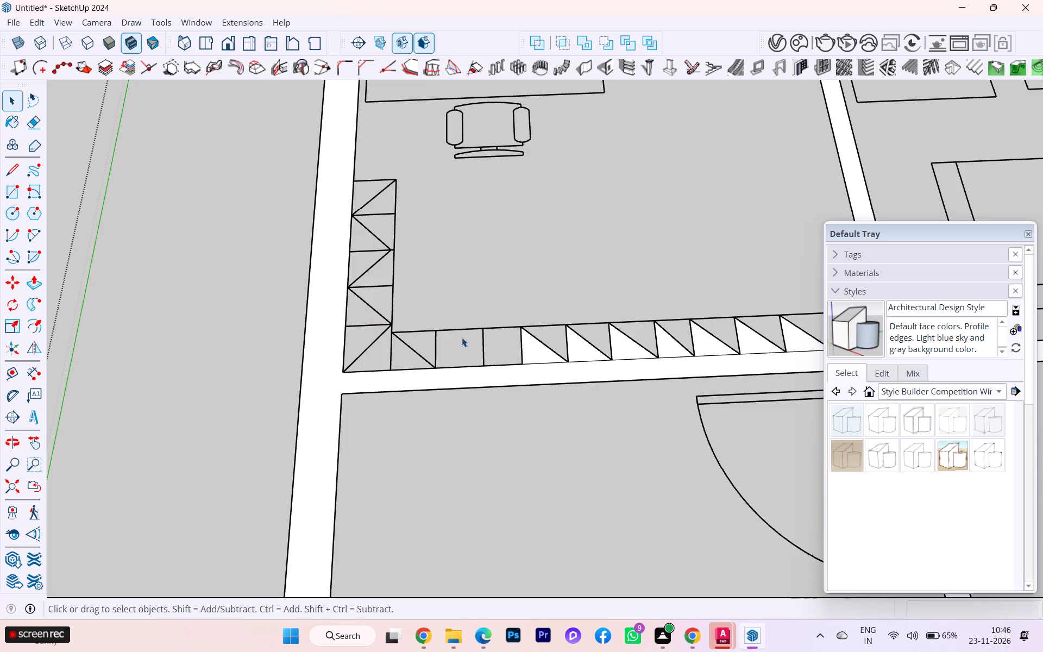
Delete the filled triangular faces along the hatched shelving run beside the left office partition, working from the corner towards the lounge.
left_click(529, 347)
key("Delete")
left_click(575, 347)
key("Delete")
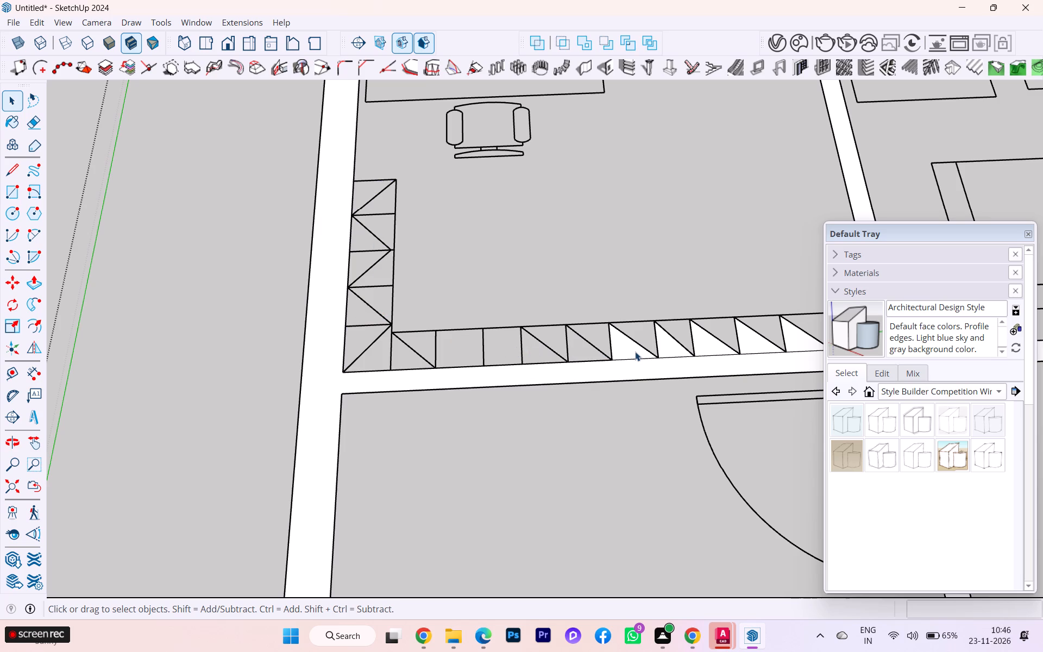
left_click(635, 352)
key("Delete")
left_click(674, 346)
key("Delete")
left_click(705, 344)
key("Delete")
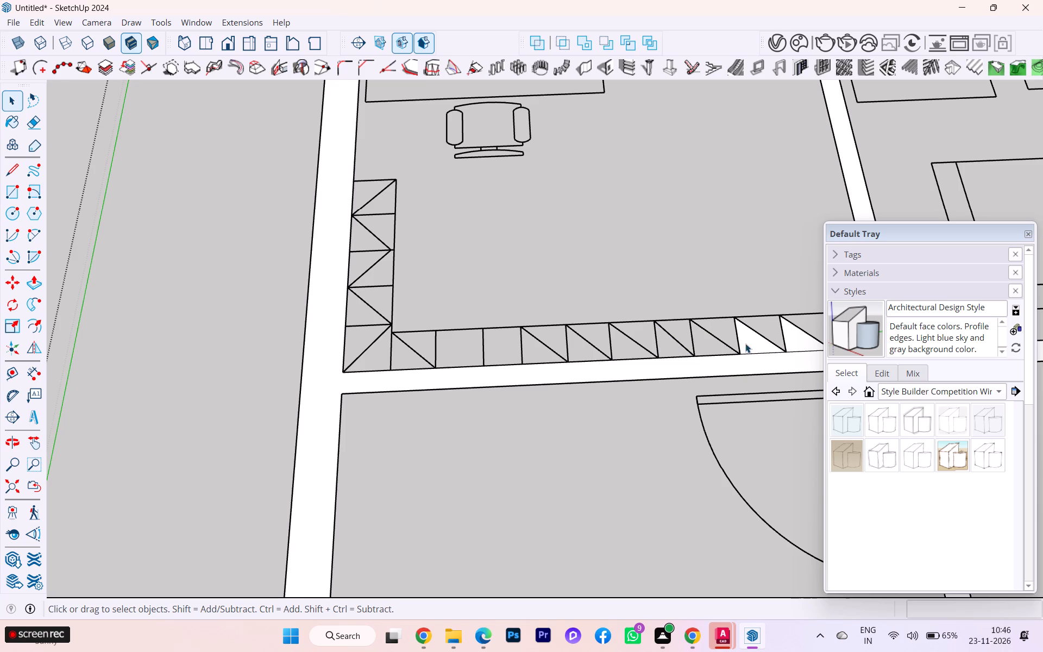
left_click(748, 342)
key("Delete")
left_click(788, 334)
key("Delete")
Delete the last three triangular shelving faces where the hatched run meets the lounge partition.
scroll(520, 307, "down", 5)
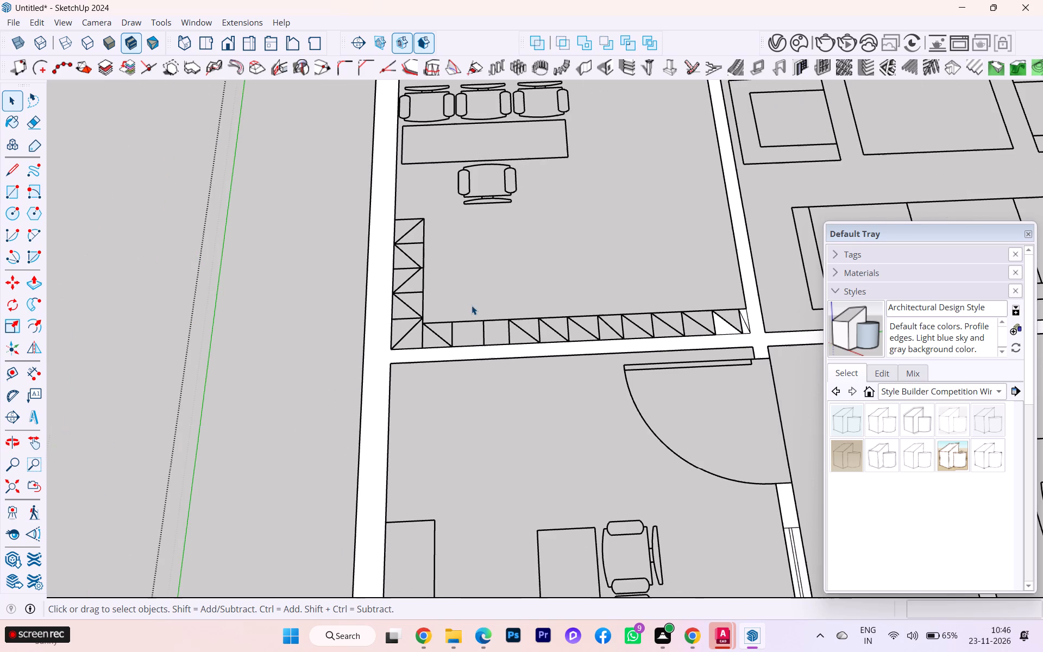
scroll(753, 327, "up", 6)
scroll(743, 331, "down", 1)
scroll(743, 330, "up", 6)
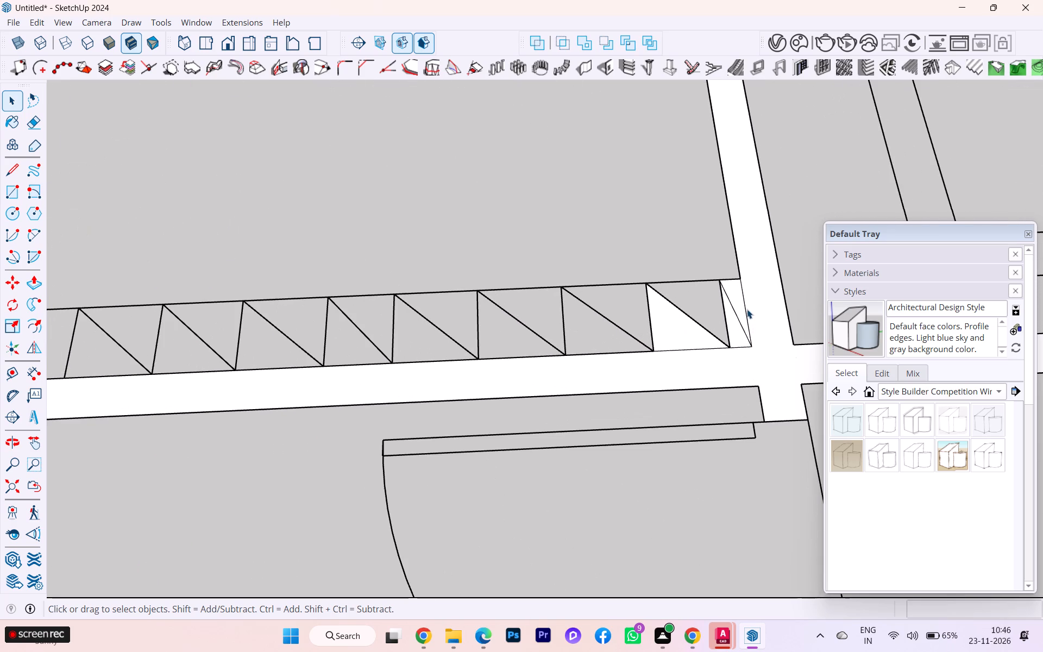
left_click(737, 292)
key("Delete")
left_click(734, 318)
key("Delete")
left_click(683, 327)
key("Delete")
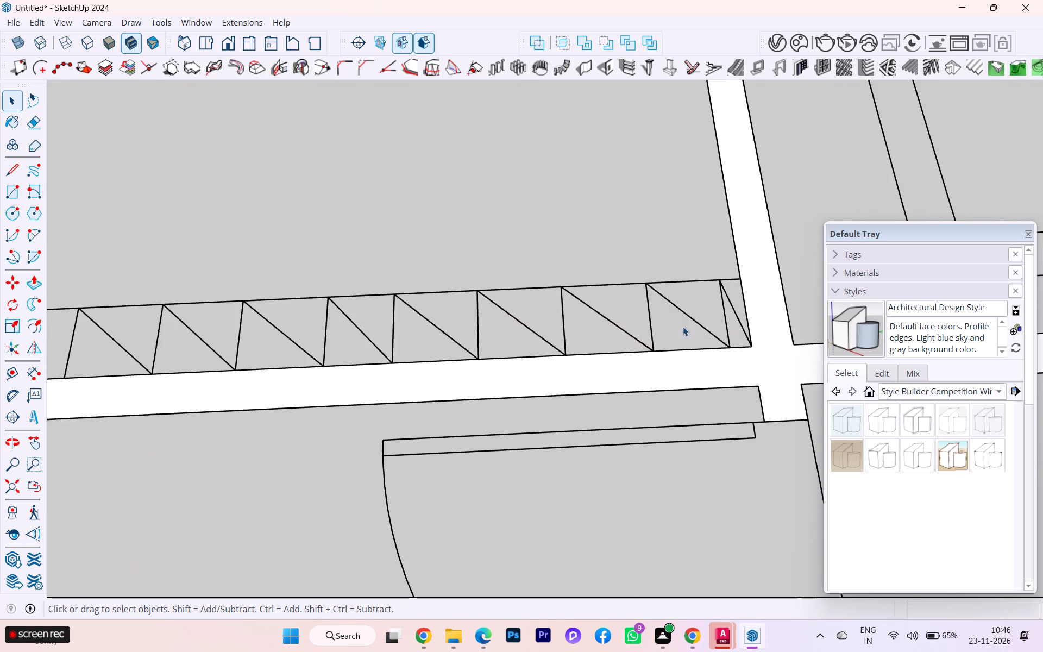
Examine the whole floor plan for any remaining leftover faces in the rooms.
scroll(638, 308, "down", 5)
scroll(443, 279, "down", 11)
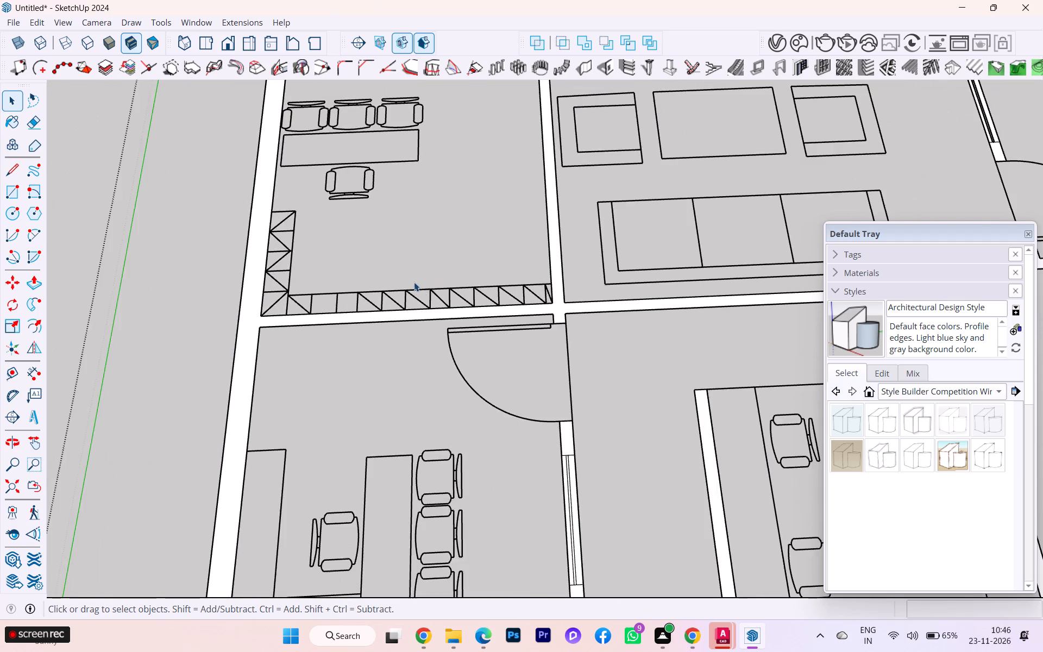
scroll(408, 282, "down", 8)
scroll(404, 281, "up", 1)
scroll(404, 281, "down", 3)
scroll(404, 281, "up", 1)
scroll(404, 281, "down", 1)
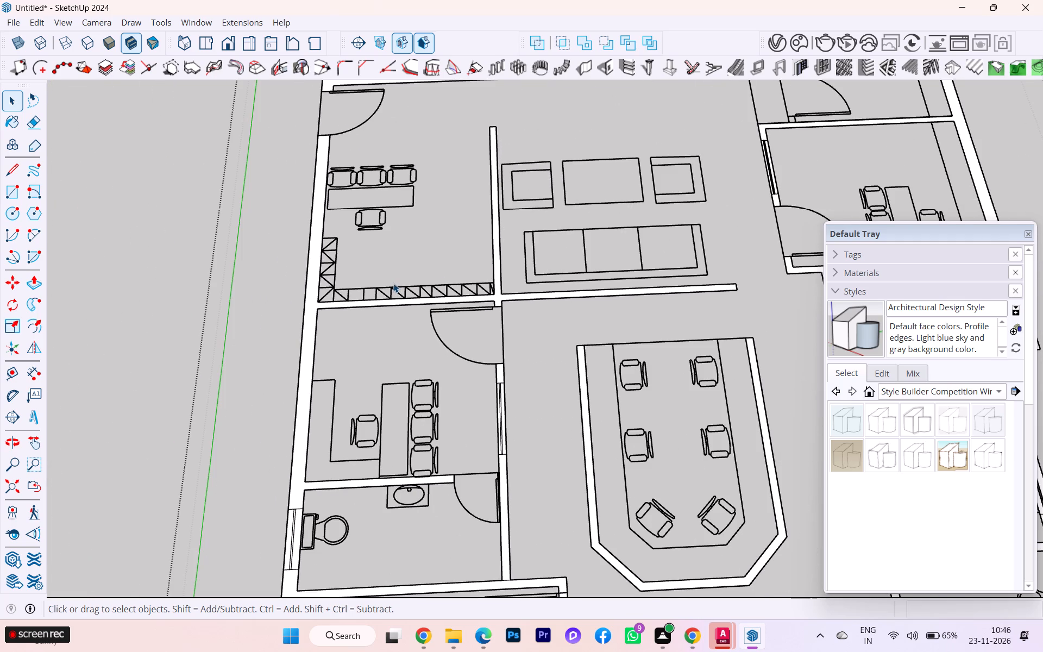
scroll(393, 283, "down", 8)
scroll(395, 279, "up", 2)
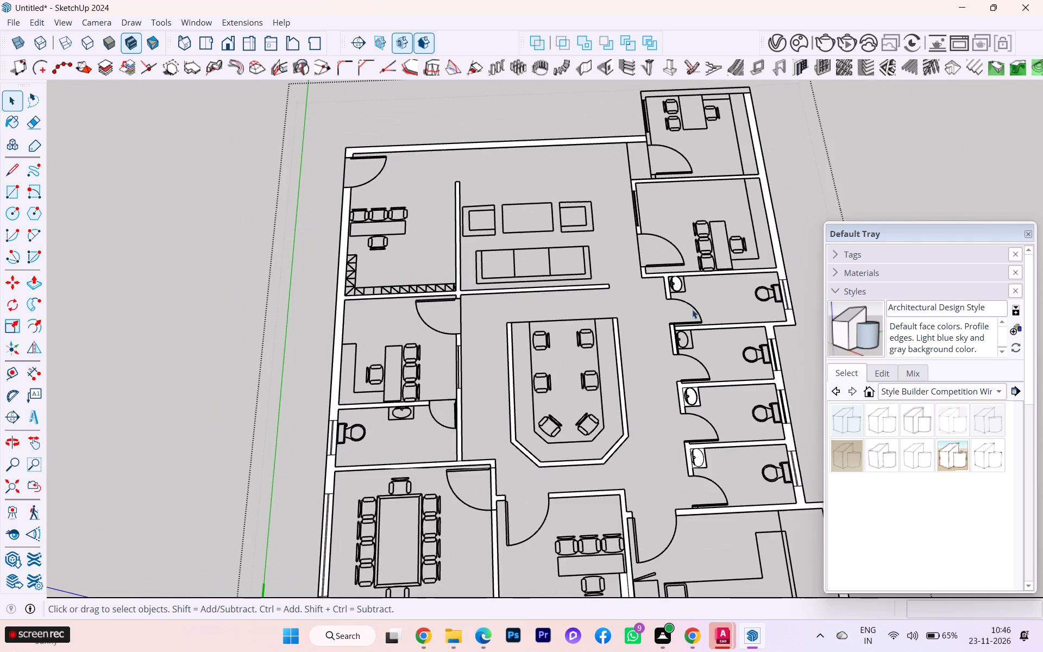
scroll(698, 306, "up", 3)
scroll(675, 306, "down", 4)
scroll(600, 303, "down", 4)
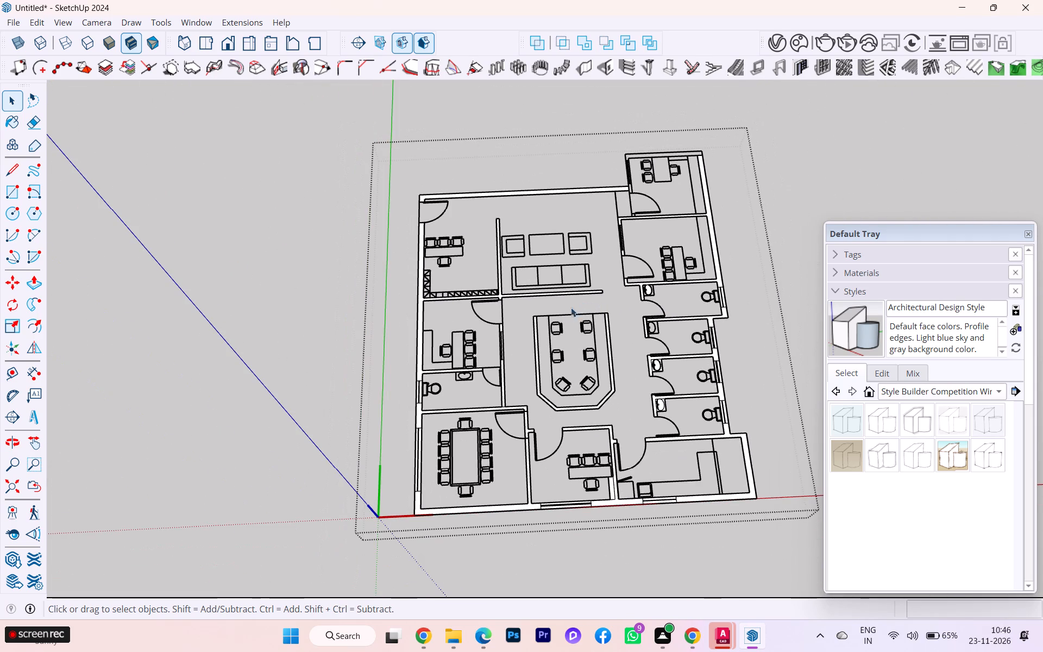
Push/Pull the connected wall face around the meeting room up to 10'.
key("p")
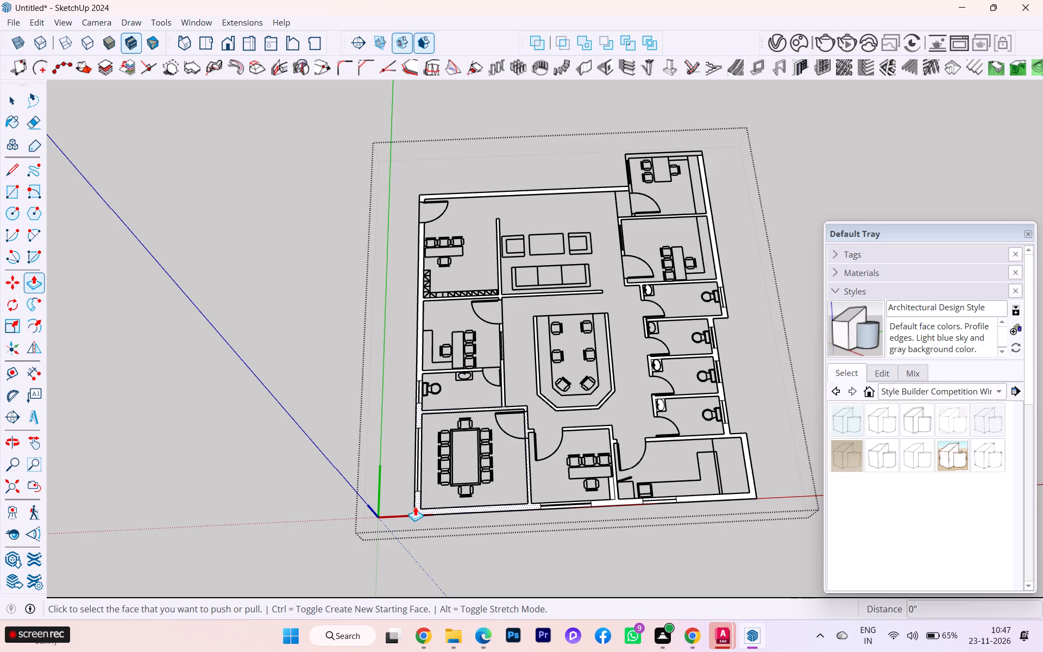
left_click(415, 506)
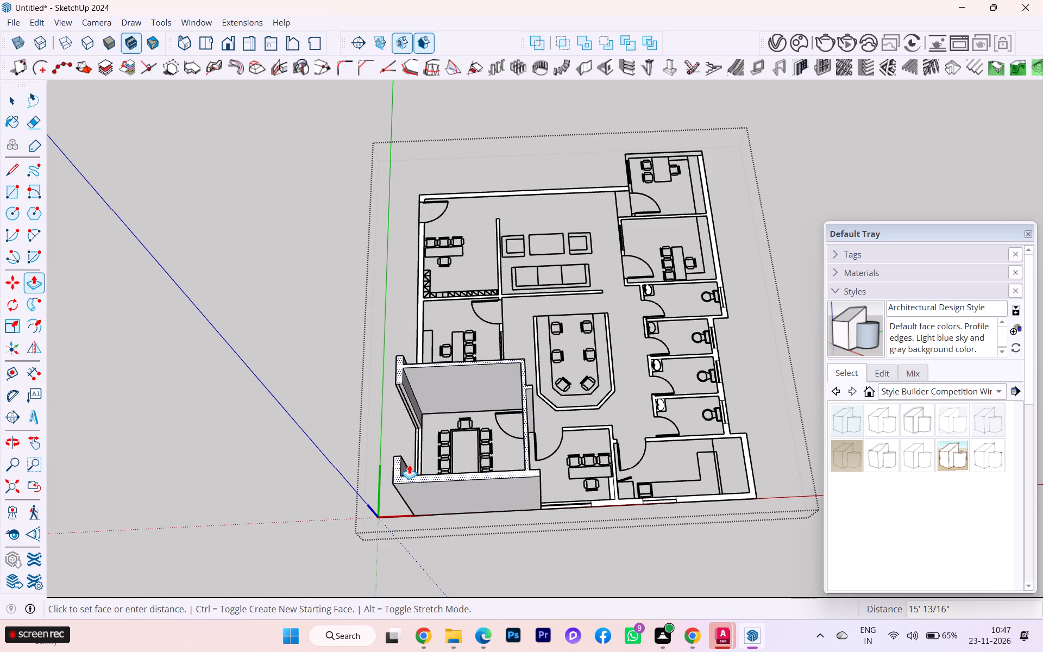
type("10'")
key("Return")
Push/Pull the left outer wall face with its joined office, toilet and lounge partitions up to the 10' meeting room wall height.
scroll(426, 379, "up", 1)
left_click(422, 360)
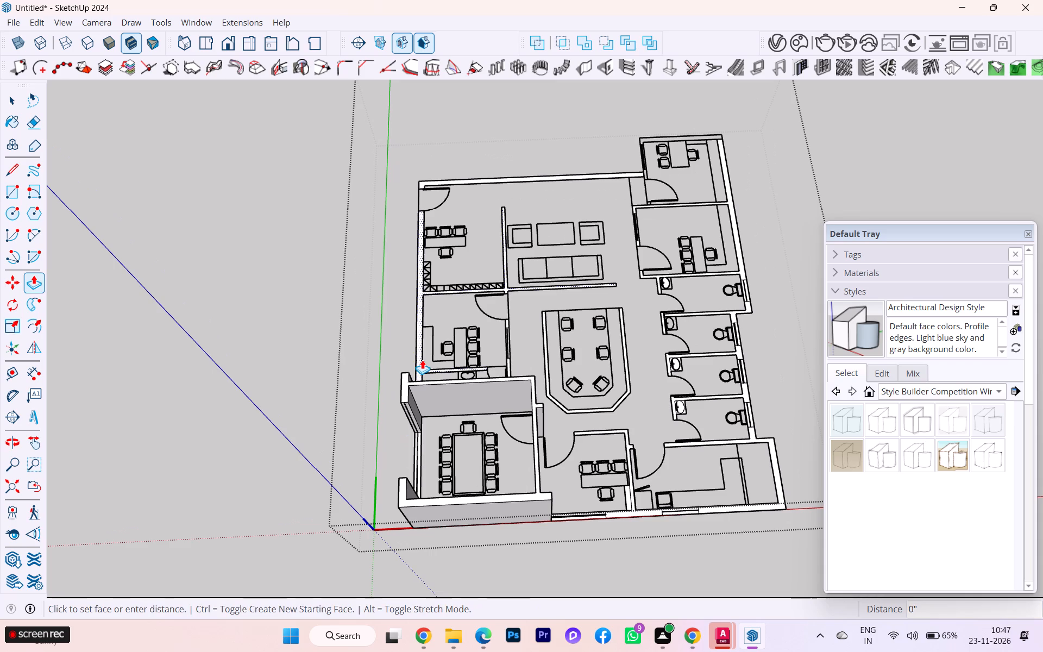
left_click(406, 400)
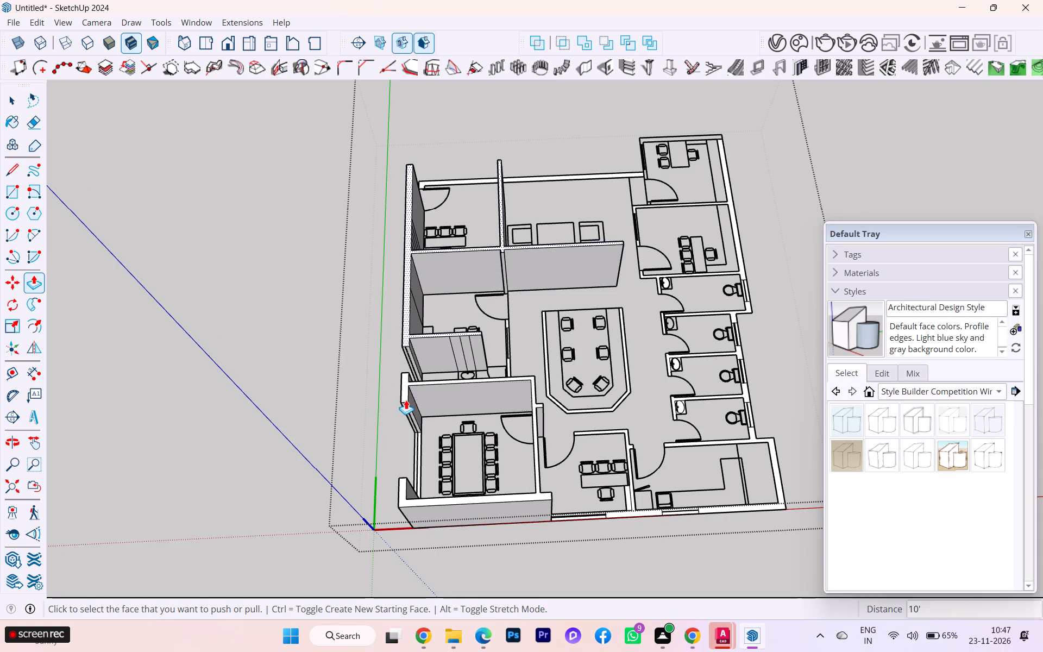
Push/Pull the hall-side wall of the left toilet and the short wall stub between the left office's window and door up to 10'.
scroll(502, 380, "up", 7)
left_click(510, 359)
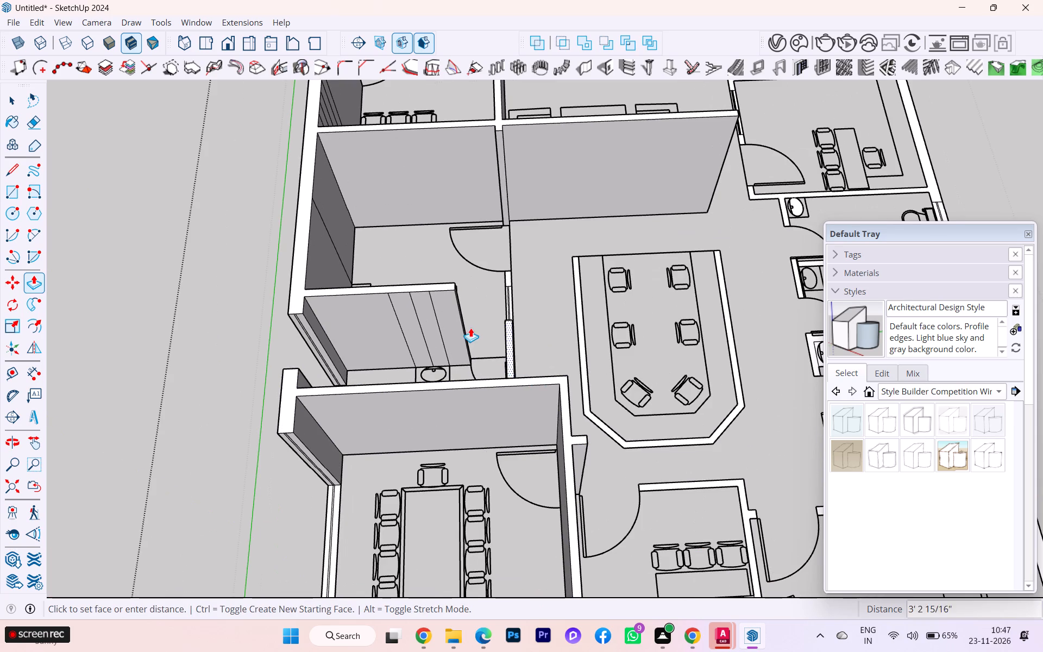
left_click(311, 299)
scroll(535, 271, "up", 3)
scroll(526, 284, "down", 1)
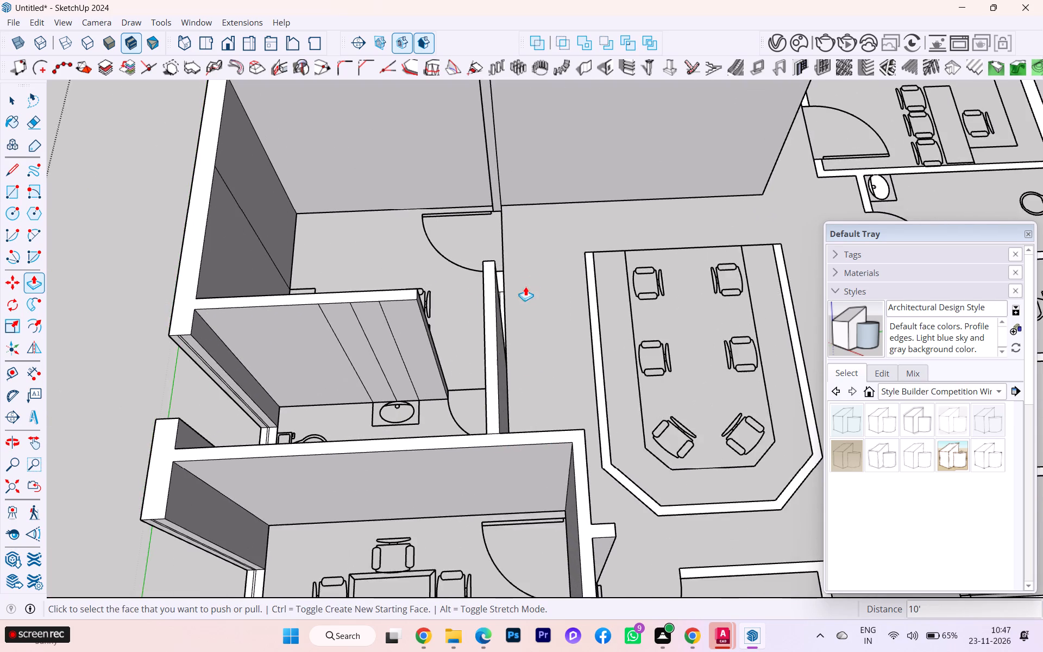
middle_click_drag(525, 286, 200, 333)
scroll(511, 269, "up", 1)
left_click(600, 279)
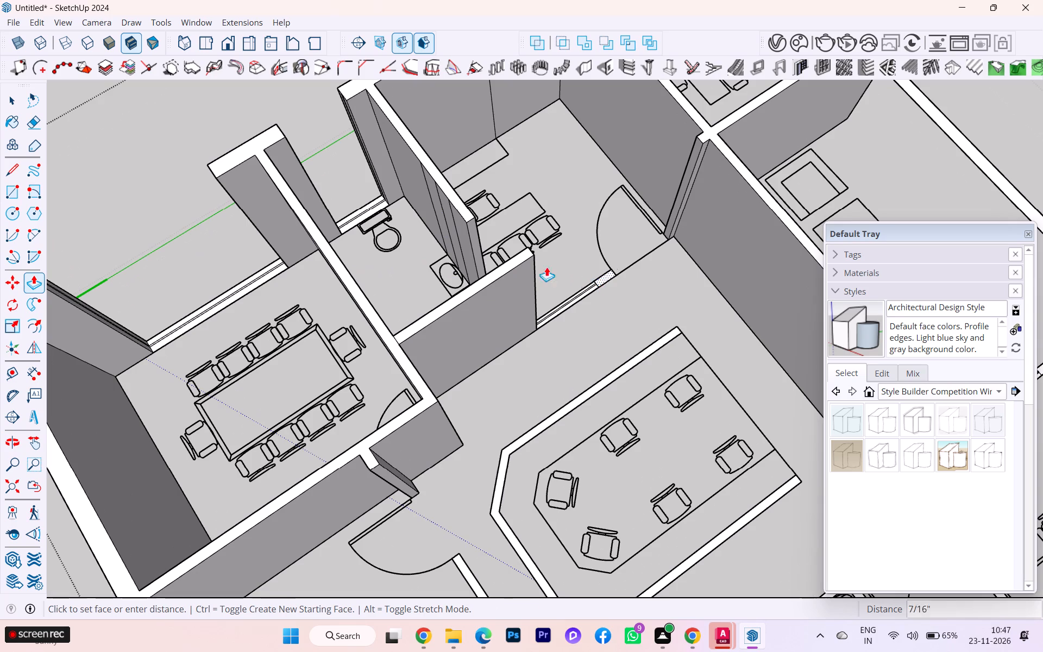
left_click(481, 283)
Push/Pull the wall between the front office and kitchen, and the kitchen's outer corner wall with its toilet partition, up to 10'.
scroll(605, 291, "down", 4)
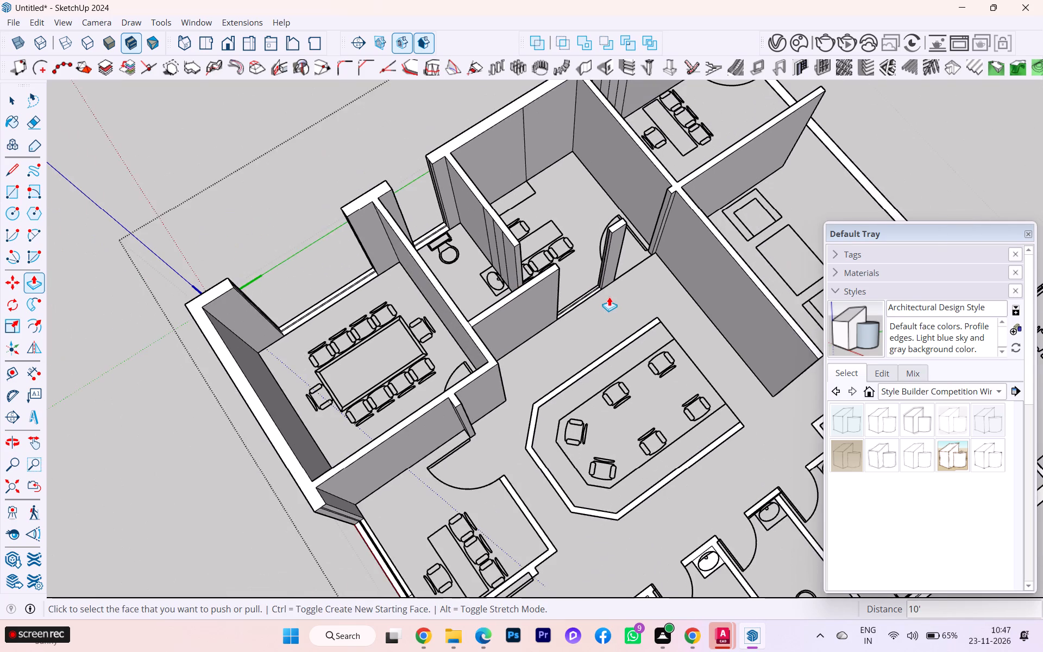
scroll(596, 291, "down", 2)
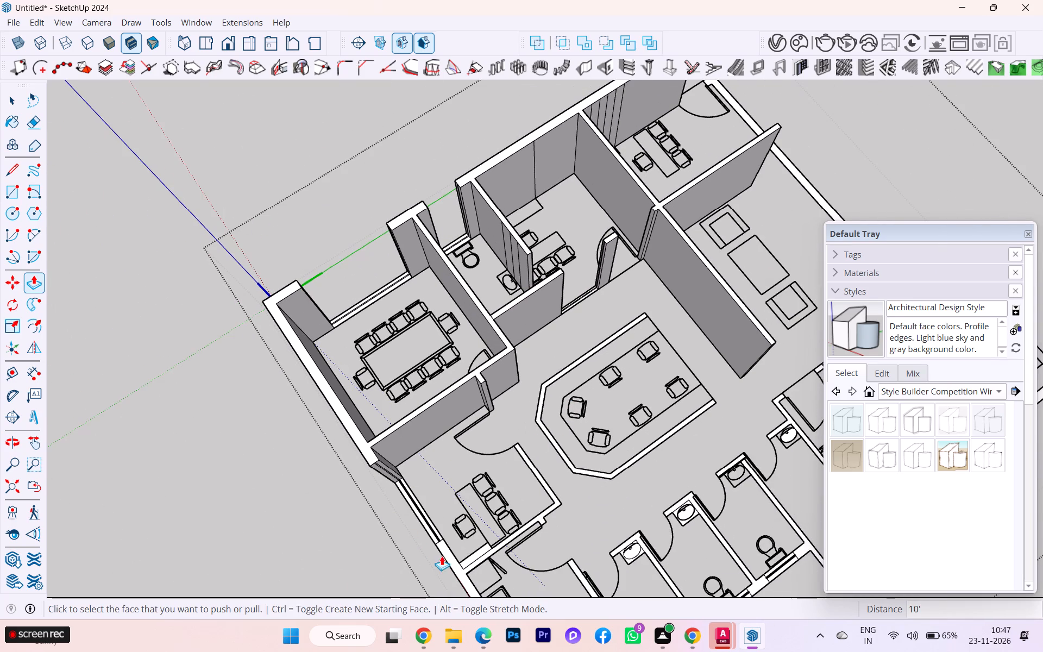
left_click(453, 556)
left_click(373, 453)
scroll(323, 317, "down", 2)
scroll(323, 317, "up", 1)
scroll(323, 317, "down", 4)
left_click(453, 548)
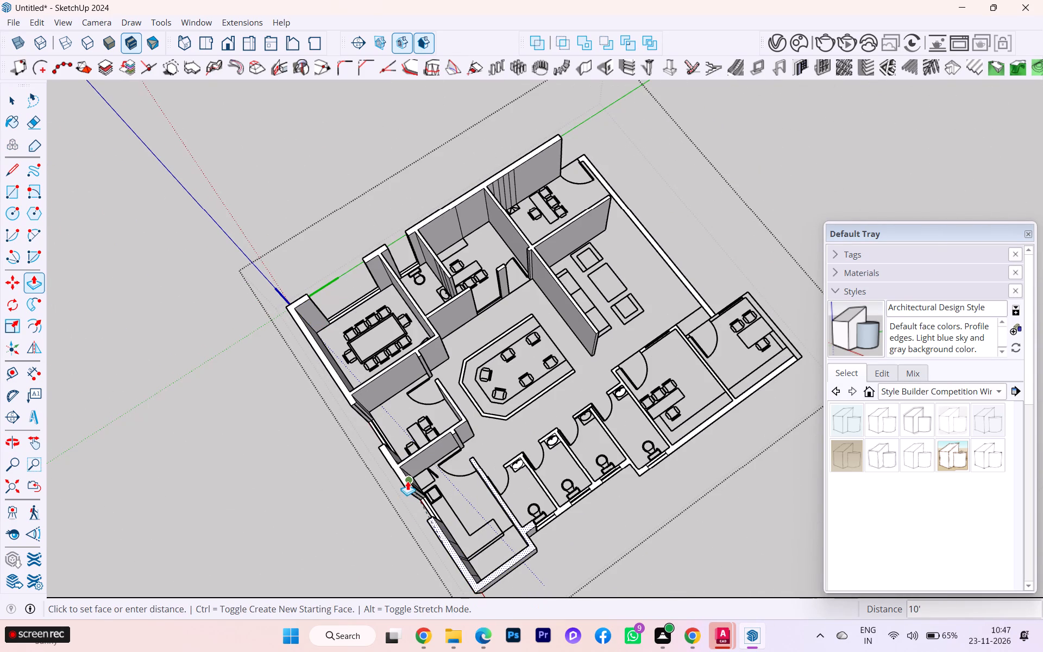
left_click(407, 481)
Push/Pull the three partitions between the row of toilets, with their outer wall stubs, up to the 10' wall height.
scroll(589, 514, "up", 6)
left_click(549, 504)
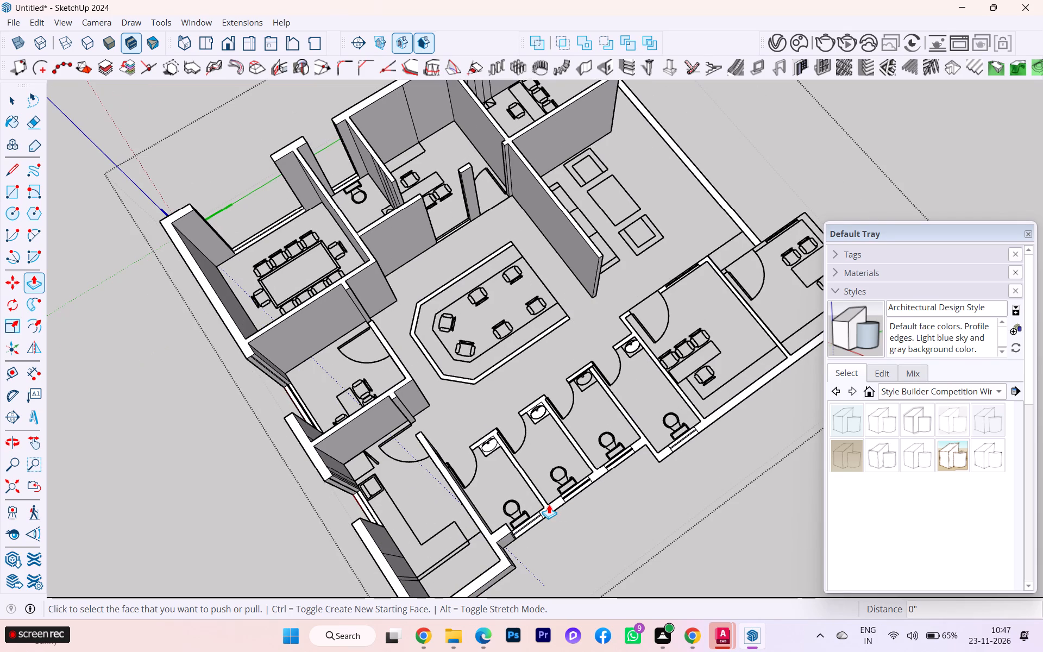
left_click(547, 509)
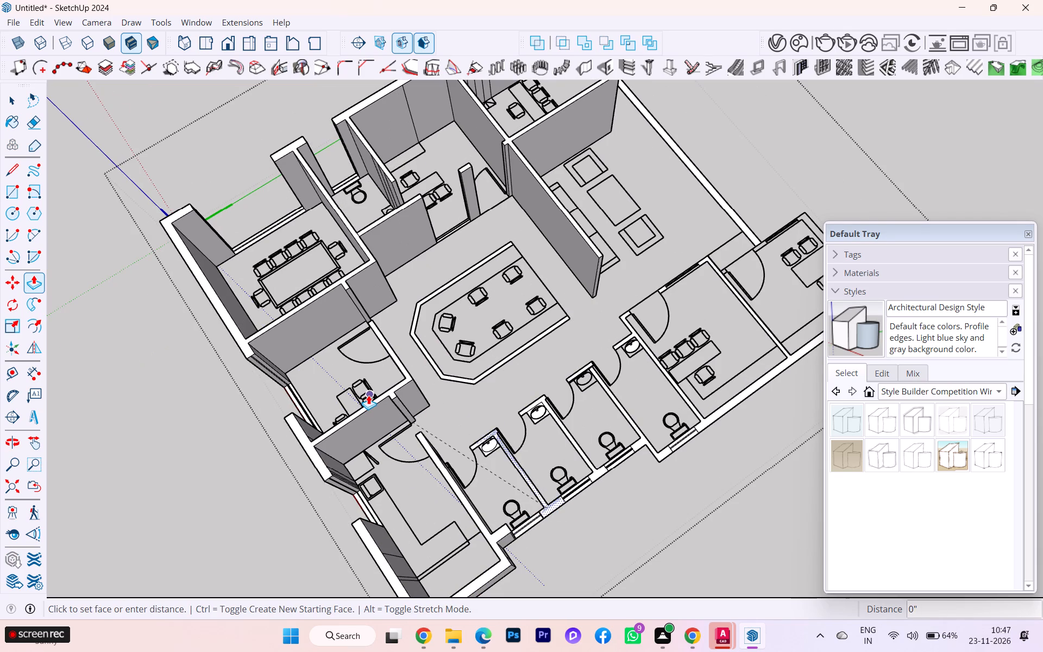
left_click(370, 405)
left_click(602, 473)
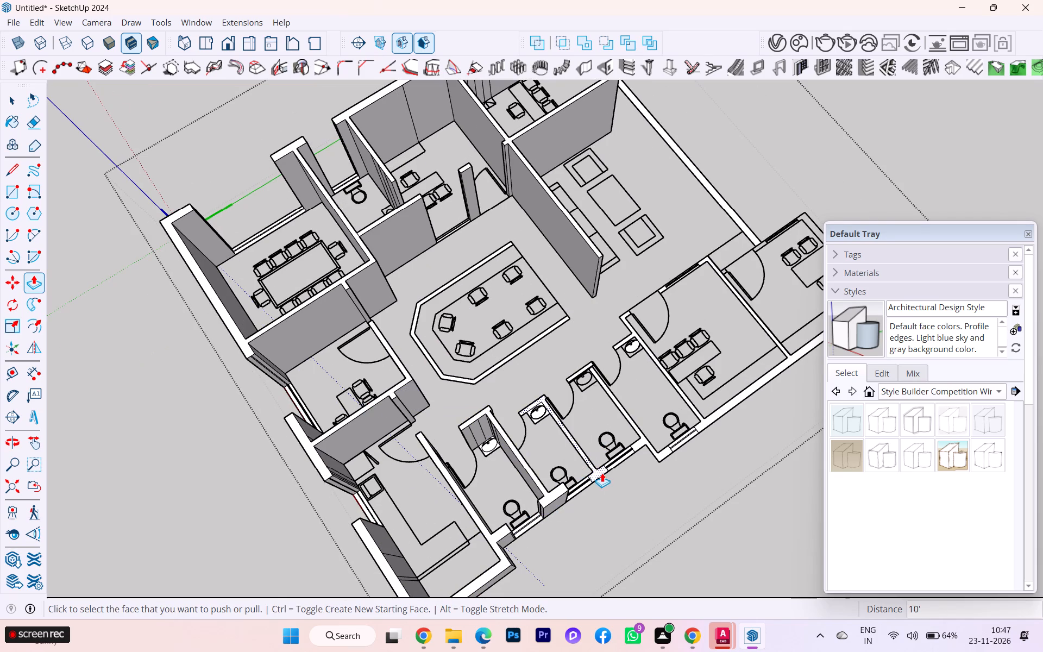
left_click(380, 395)
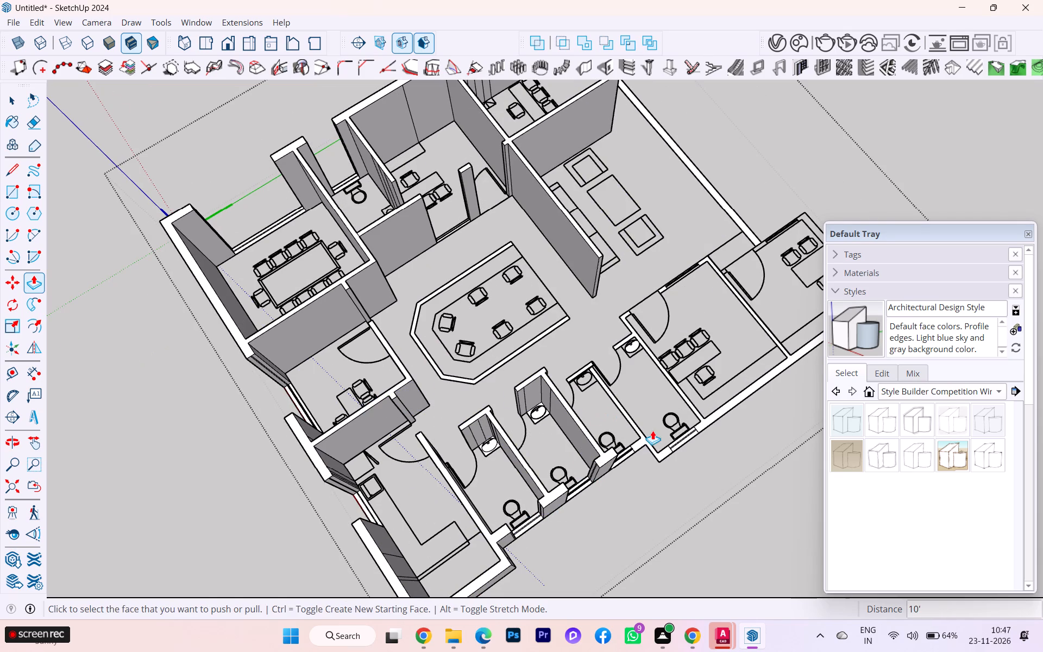
left_click(637, 443)
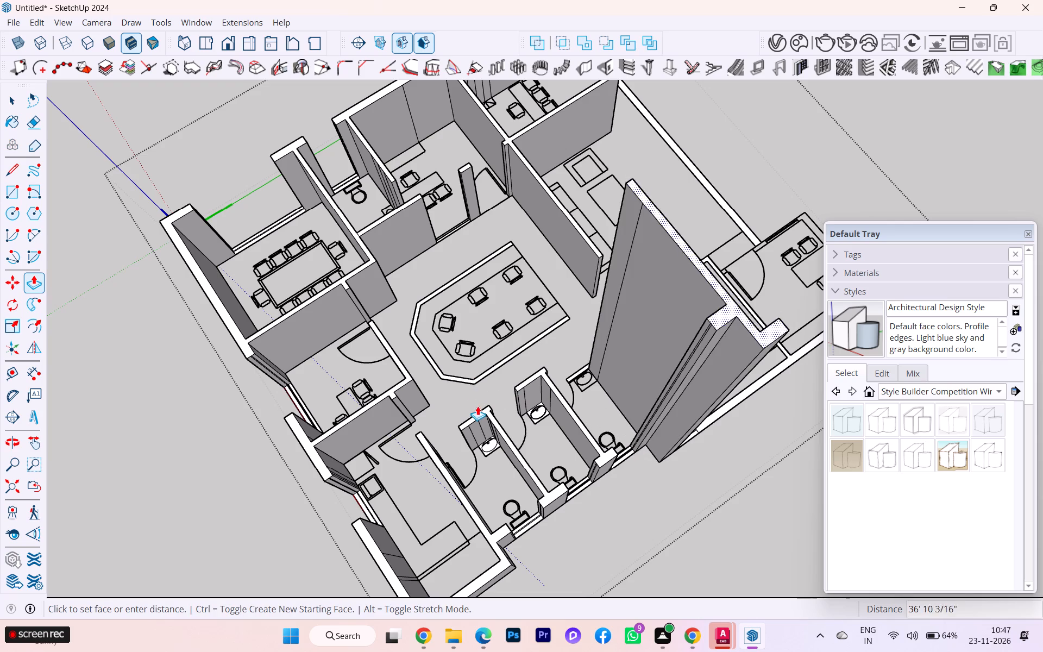
left_click(474, 416)
Push/Pull the connected walls of the two offices beyond the toilets, and the lounge's long outer wall, up to 10'.
scroll(617, 382, "down", 1)
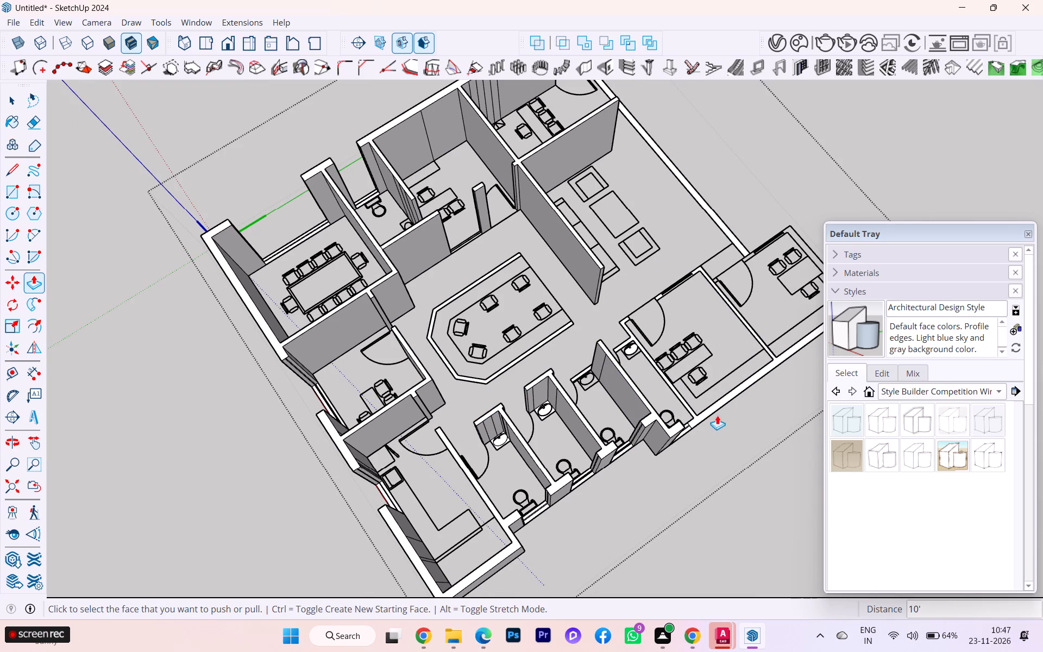
left_click(712, 407)
left_click(628, 385)
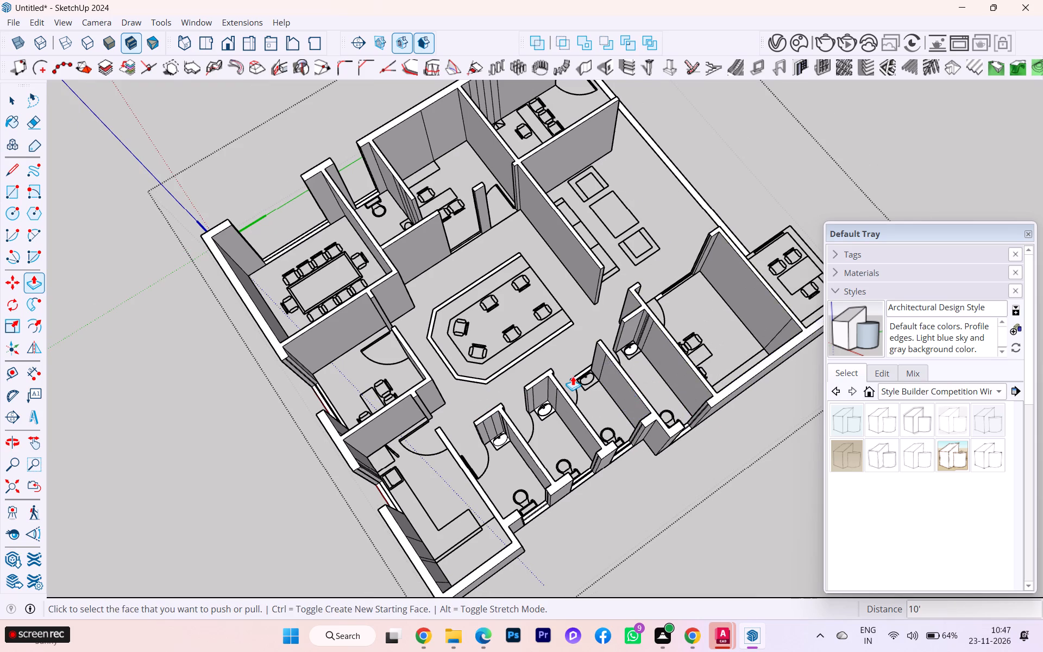
scroll(572, 376, "down", 4)
scroll(664, 254, "up", 1)
scroll(664, 254, "down", 2)
scroll(664, 254, "up", 3)
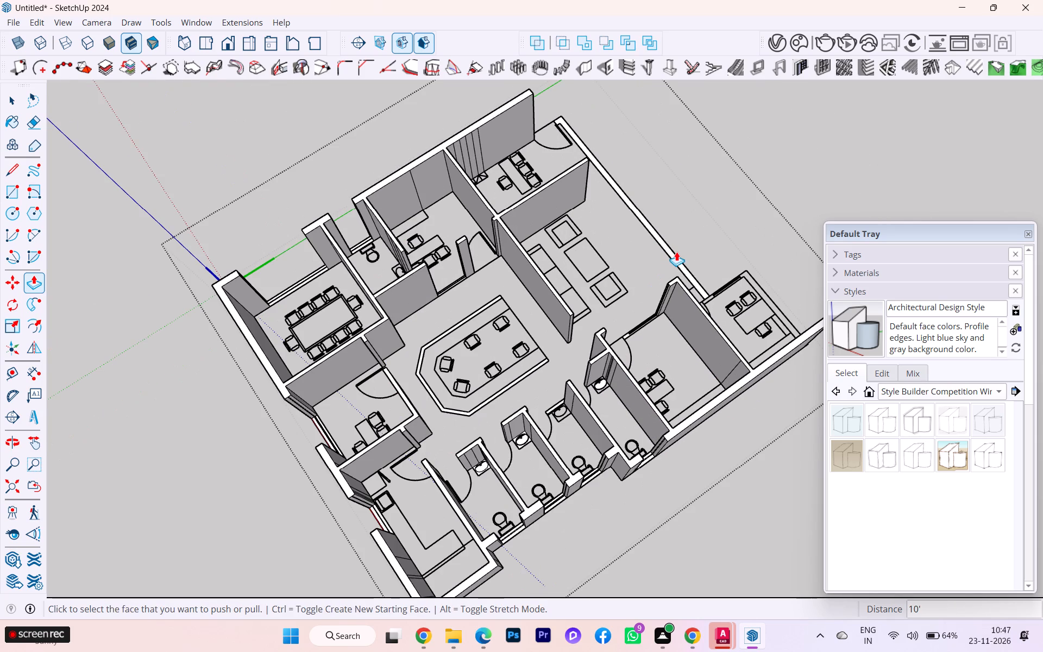
left_click(677, 263)
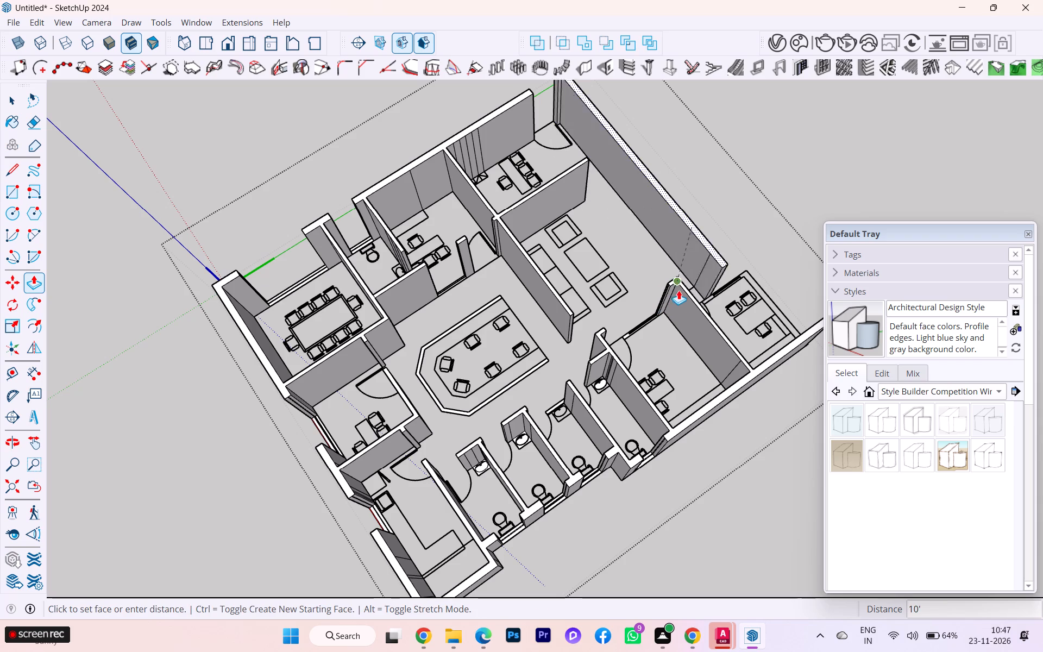
left_click(686, 299)
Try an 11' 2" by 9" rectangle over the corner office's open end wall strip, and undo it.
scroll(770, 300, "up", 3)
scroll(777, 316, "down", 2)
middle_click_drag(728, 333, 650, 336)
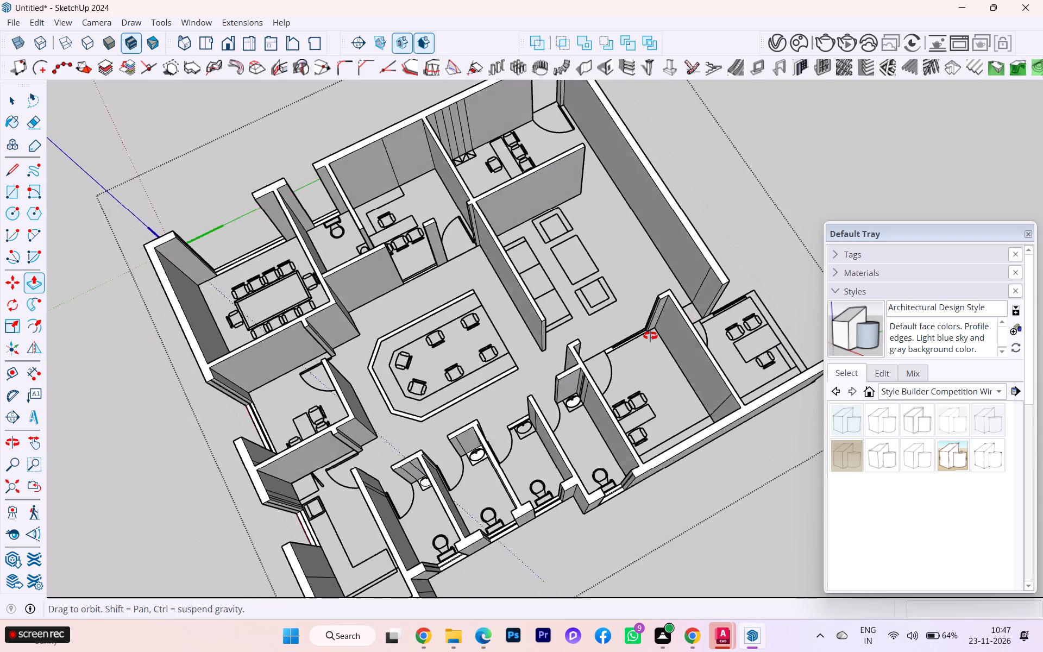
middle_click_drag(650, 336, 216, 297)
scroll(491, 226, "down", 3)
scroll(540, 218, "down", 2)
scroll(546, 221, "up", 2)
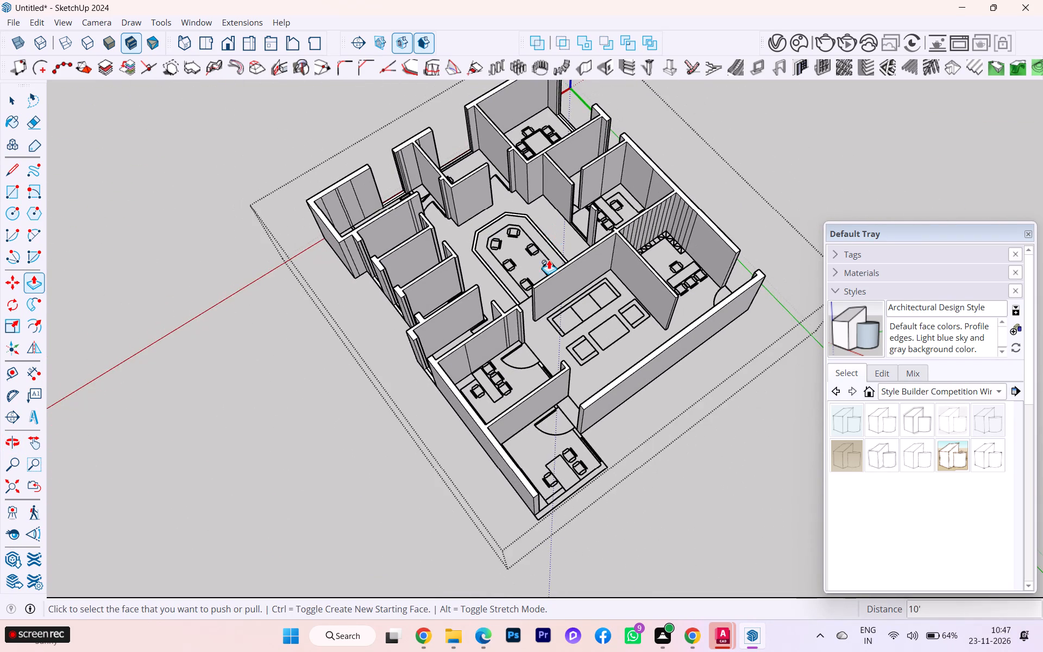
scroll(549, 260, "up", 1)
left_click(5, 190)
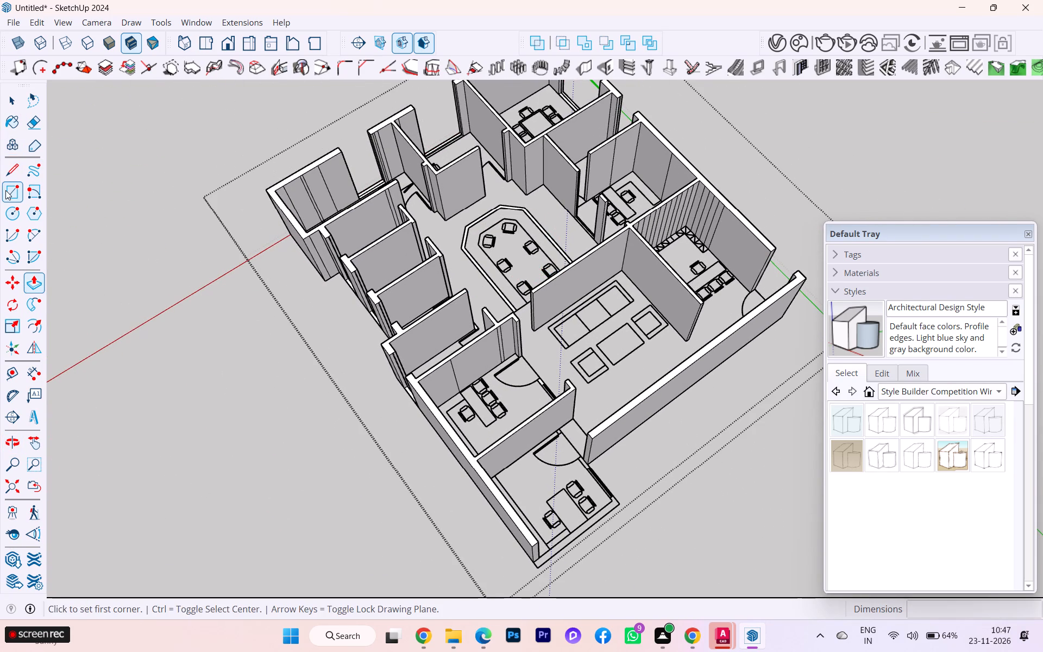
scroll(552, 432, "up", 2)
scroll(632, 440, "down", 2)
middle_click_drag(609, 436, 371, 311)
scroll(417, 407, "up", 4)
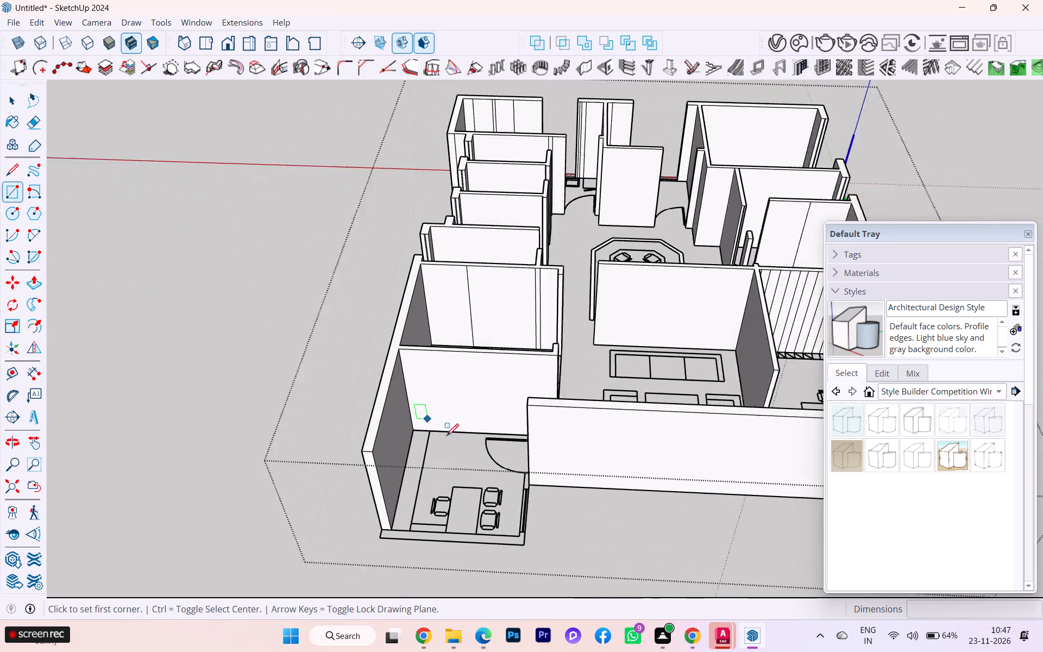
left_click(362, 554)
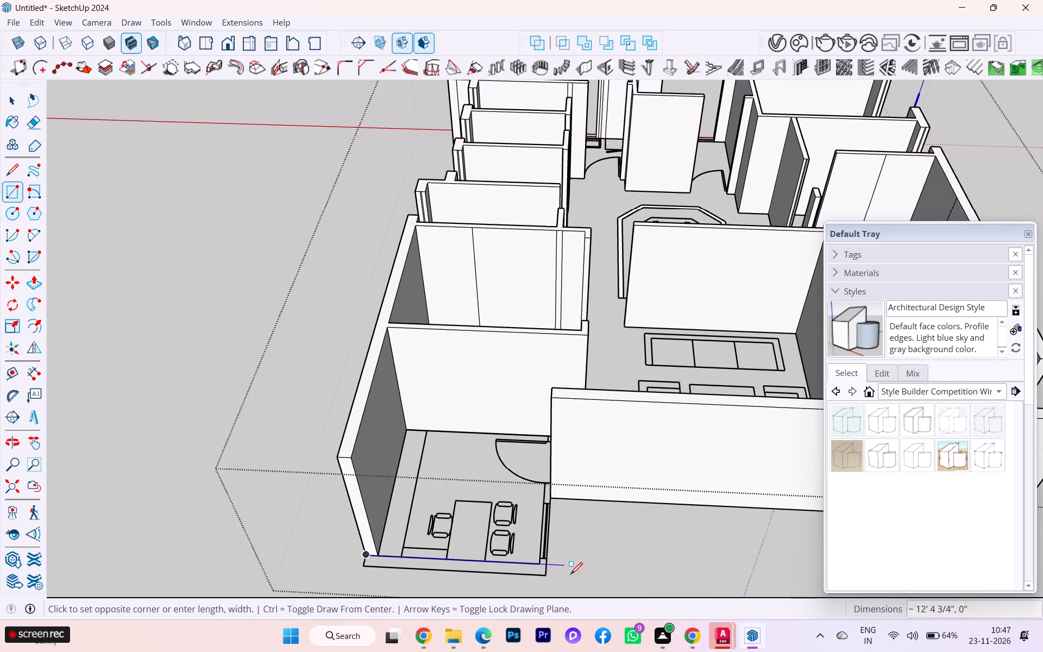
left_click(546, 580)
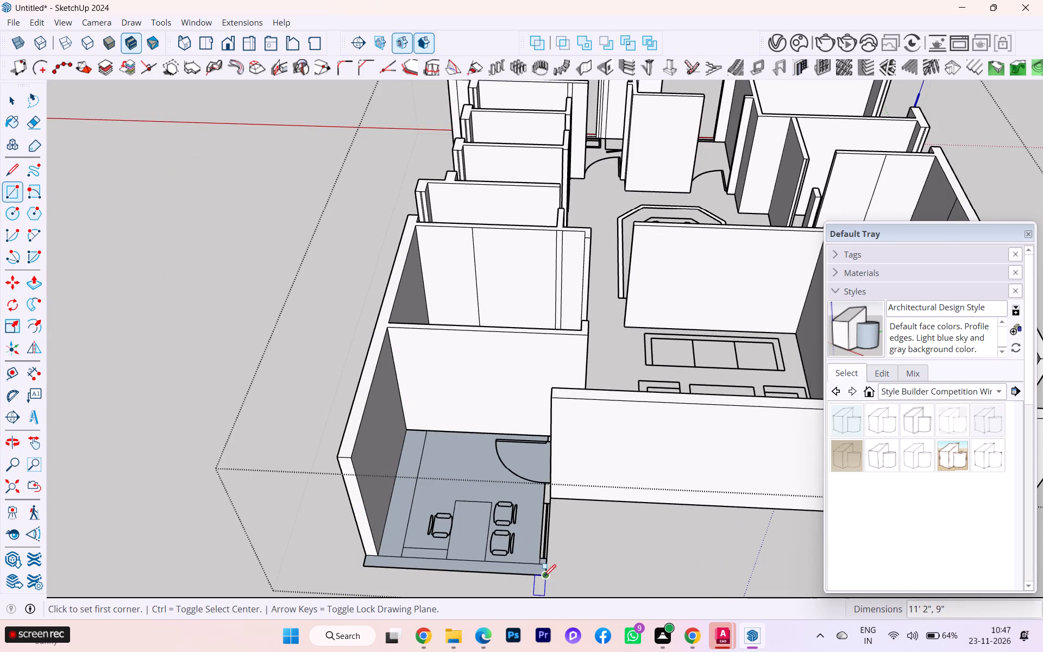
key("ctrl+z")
Draw an 11' 2" by 9" rectangle from the outer end corner over the corner office's end wall strip.
scroll(541, 573, "up", 4)
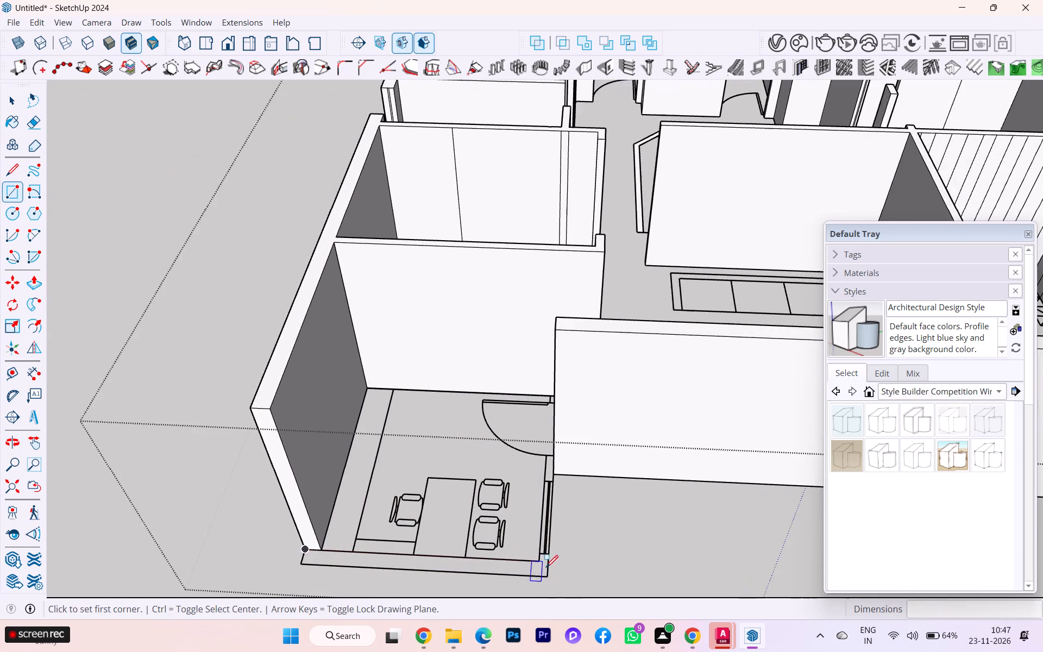
scroll(546, 567, "up", 2)
scroll(546, 567, "down", 1)
scroll(546, 567, "up", 1)
left_click(546, 579)
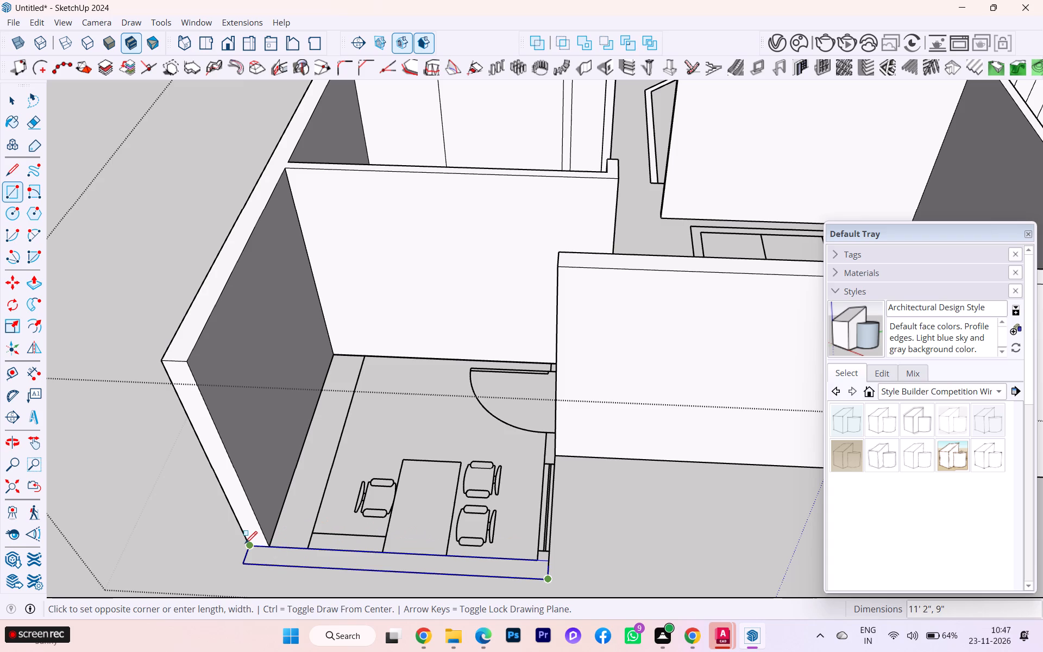
left_click(246, 543)
Reverse the face of the corner office's end wall strip.
scroll(343, 500, "down", 3)
scroll(95, 275, "up", 1)
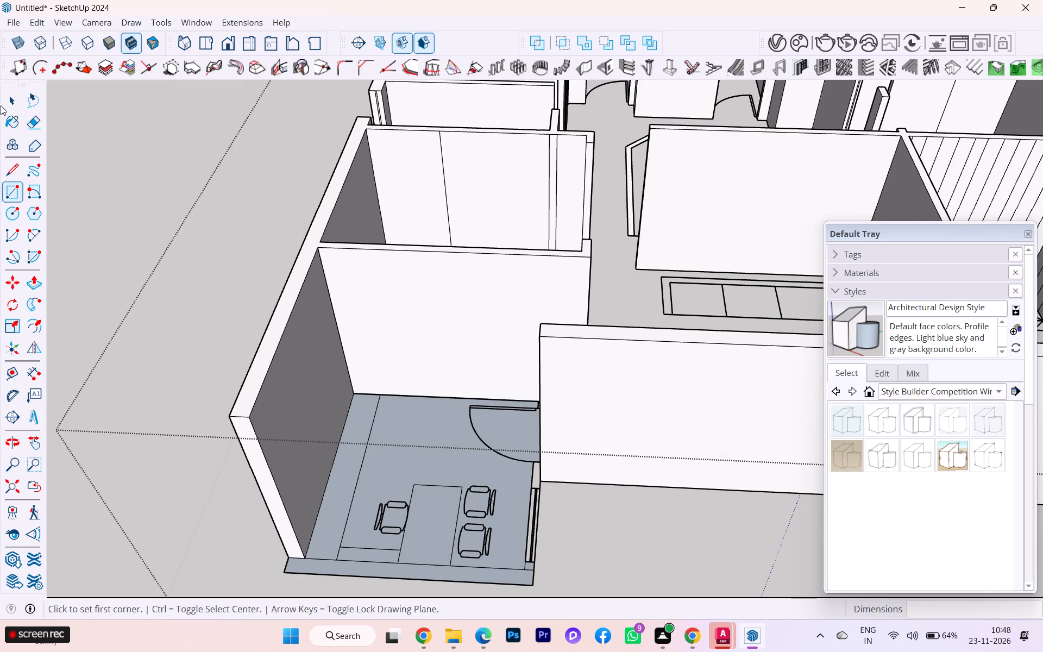
left_click(10, 97)
left_click(376, 569)
right_click(376, 569)
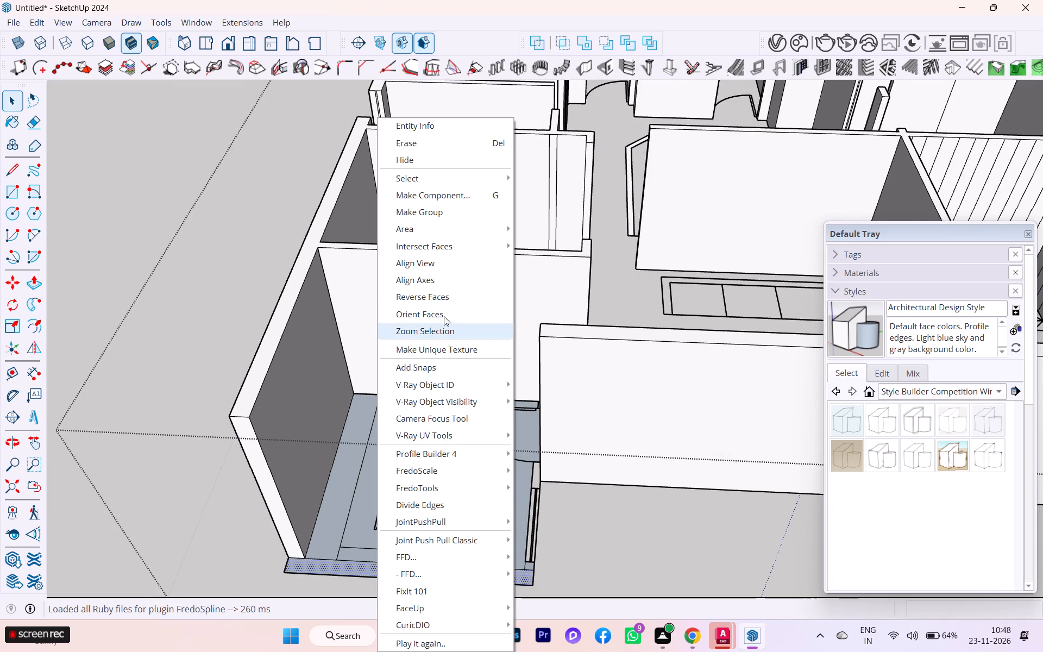
left_click(446, 300)
Delete the filled floor, desk and side-counter faces inside the corner office, keeping their plan lines.
left_click(432, 466)
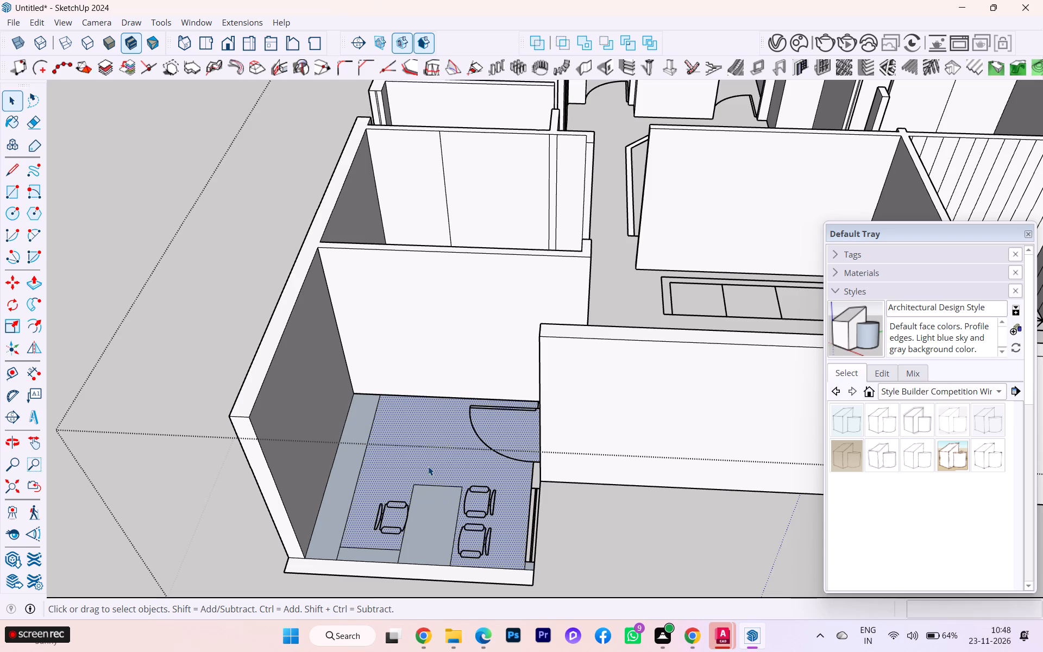
key("Delete")
scroll(394, 521, "up", 2)
left_click(433, 520)
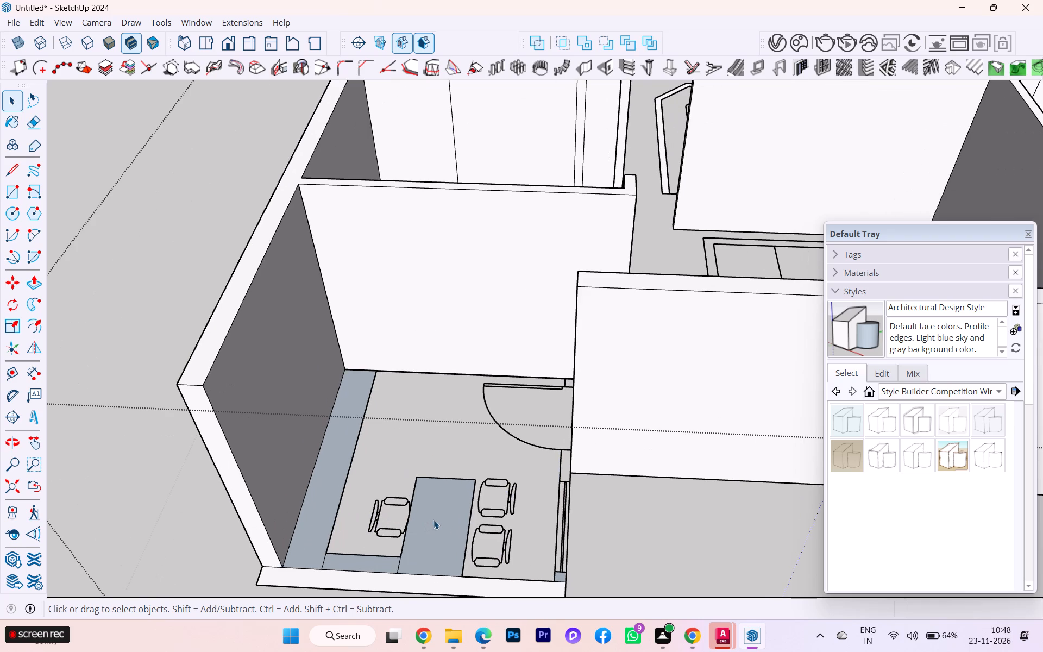
key("Delete")
left_click(358, 566)
key("Delete")
left_click(313, 513)
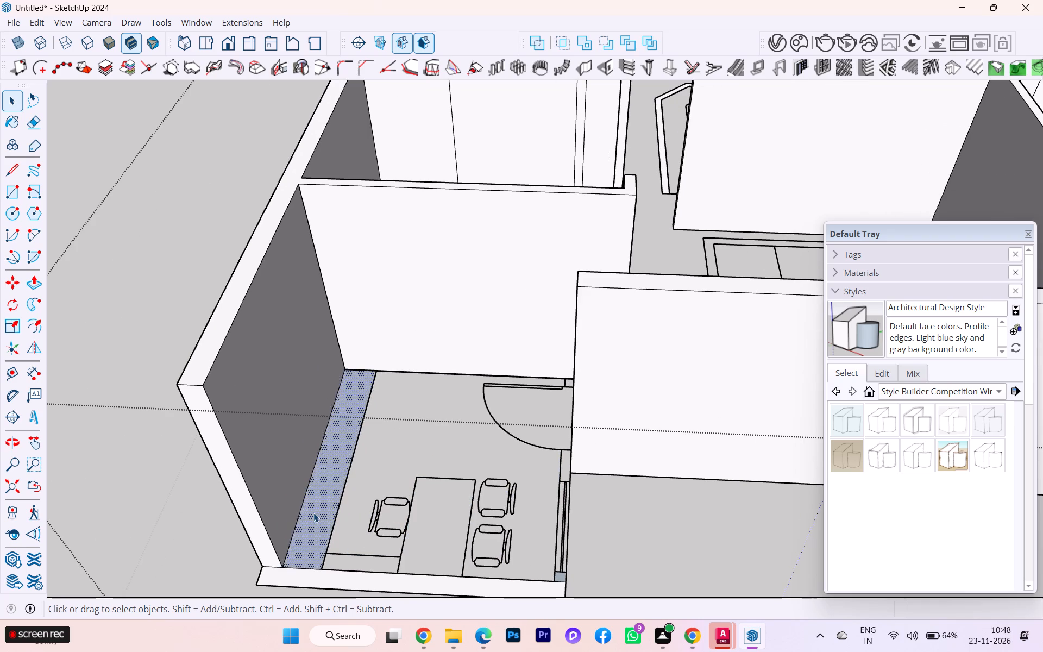
key("Delete")
Push/Pull the corner office's end wall strip up to the adjacent 10' wall height.
scroll(330, 496, "down", 1)
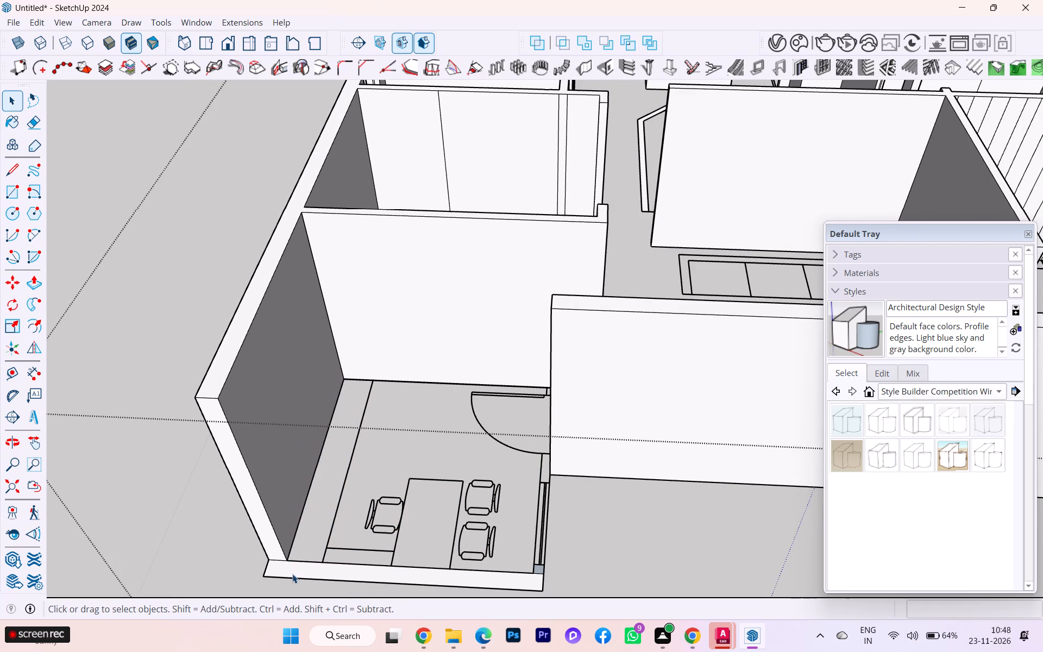
left_click(298, 567)
scroll(521, 569, "up", 3)
key("p")
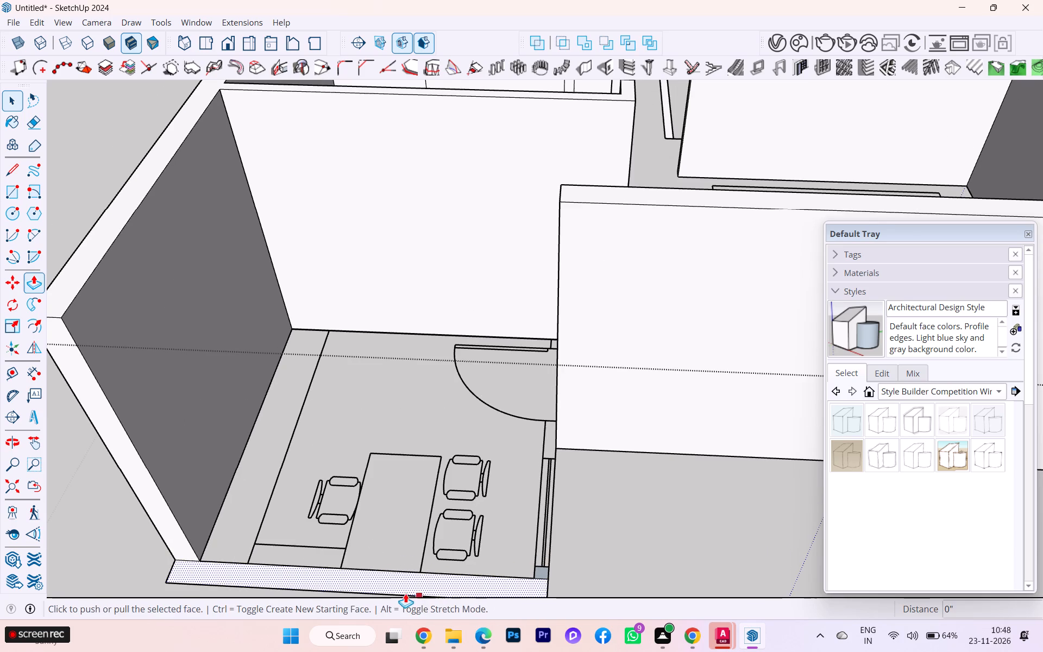
left_click(397, 587)
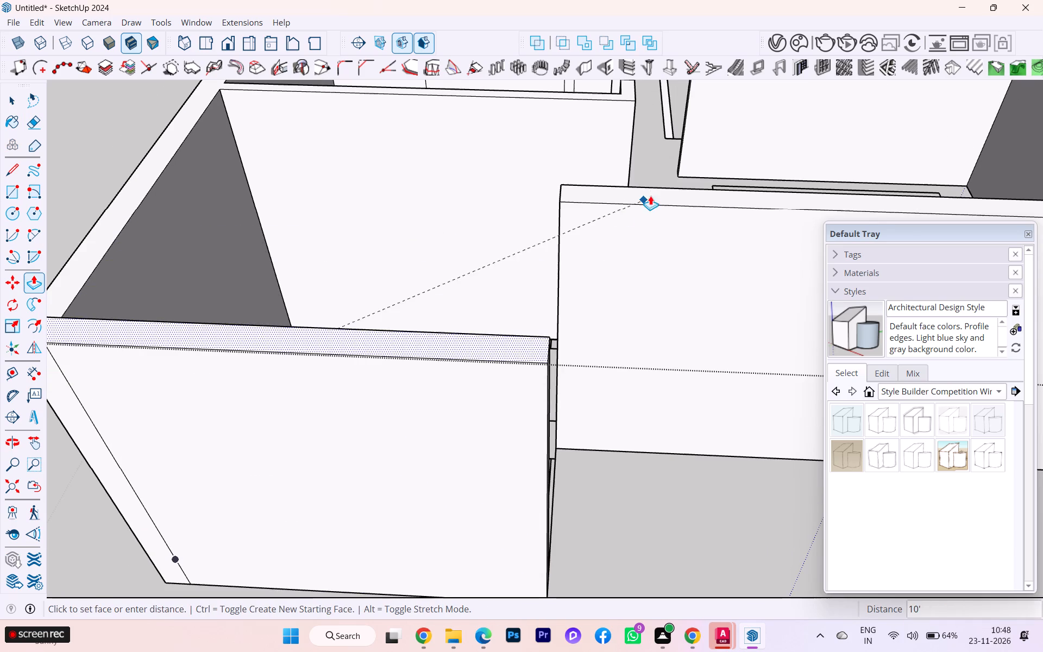
left_click(644, 208)
Erase the leftover seam edges on both sides and the top of the corner where the new end wall meets the outer wall.
scroll(809, 305, "down", 1)
scroll(812, 311, "up", 1)
scroll(814, 316, "down", 1)
middle_click_drag(537, 368, 587, 336)
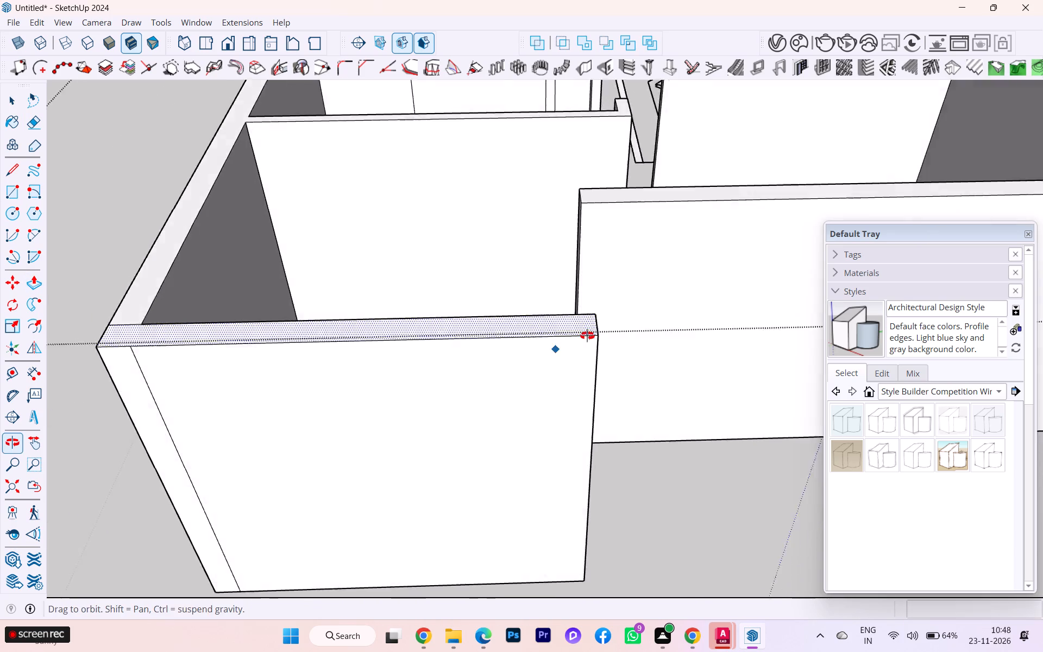
middle_click_drag(587, 336, 678, 299)
left_click(27, 124)
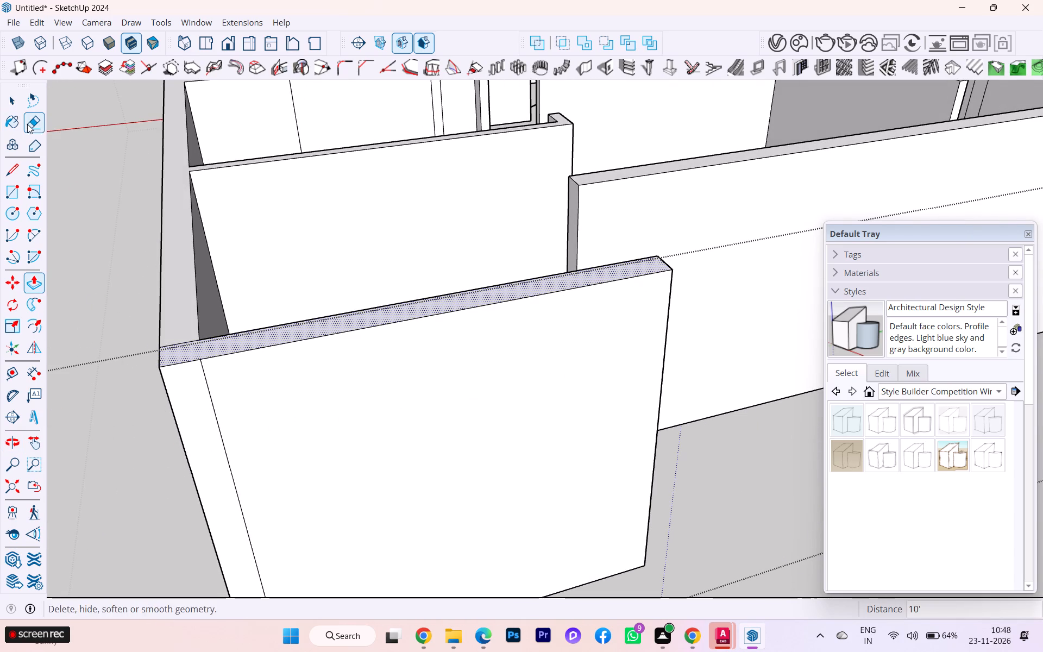
scroll(235, 425, "up", 1)
left_click(218, 437)
scroll(348, 375, "down", 4)
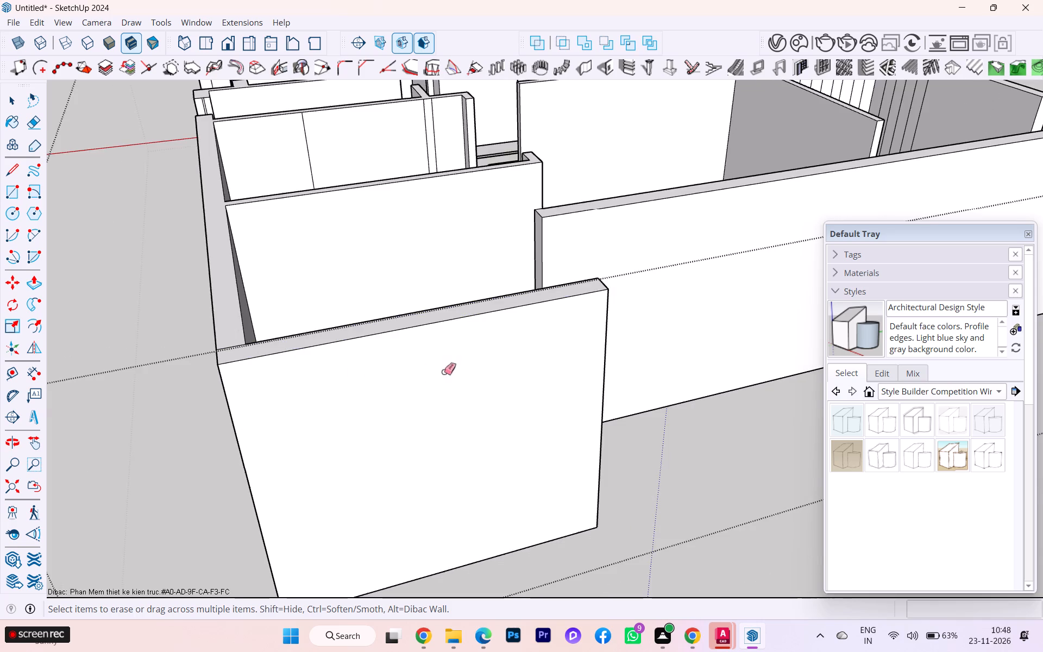
middle_click_drag(438, 380, 667, 325)
scroll(339, 446, "up", 6)
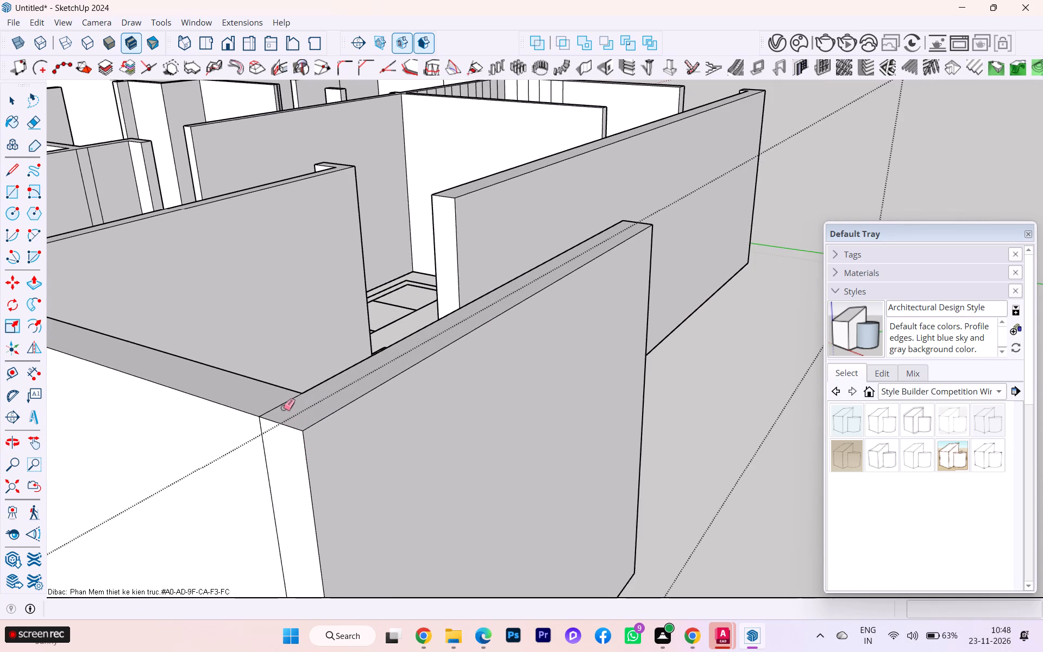
left_click(282, 406)
left_click(262, 443)
Draw a rectangle over the corner office's front wall segment between the door swing and the window.
scroll(600, 356, "down", 1)
scroll(605, 355, "up", 1)
scroll(611, 355, "down", 3)
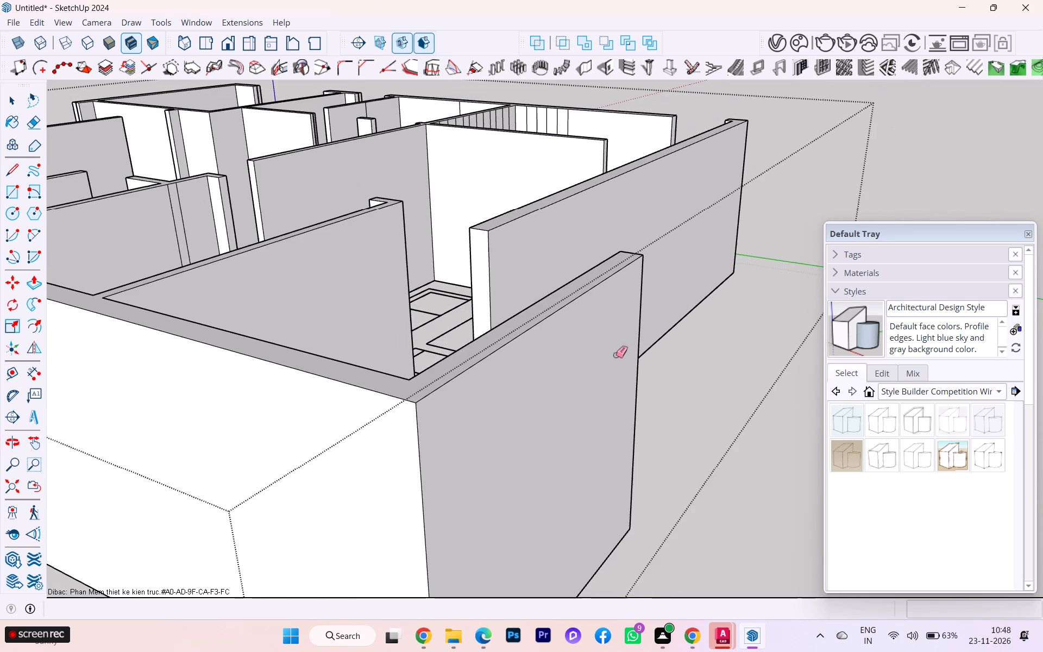
scroll(680, 334, "up", 1)
scroll(680, 334, "down", 5)
middle_click_drag(701, 342, 255, 434)
scroll(281, 370, "up", 5)
scroll(246, 358, "down", 1)
scroll(245, 359, "up", 1)
scroll(245, 383, "down", 1)
middle_click_drag(245, 383, 615, 474)
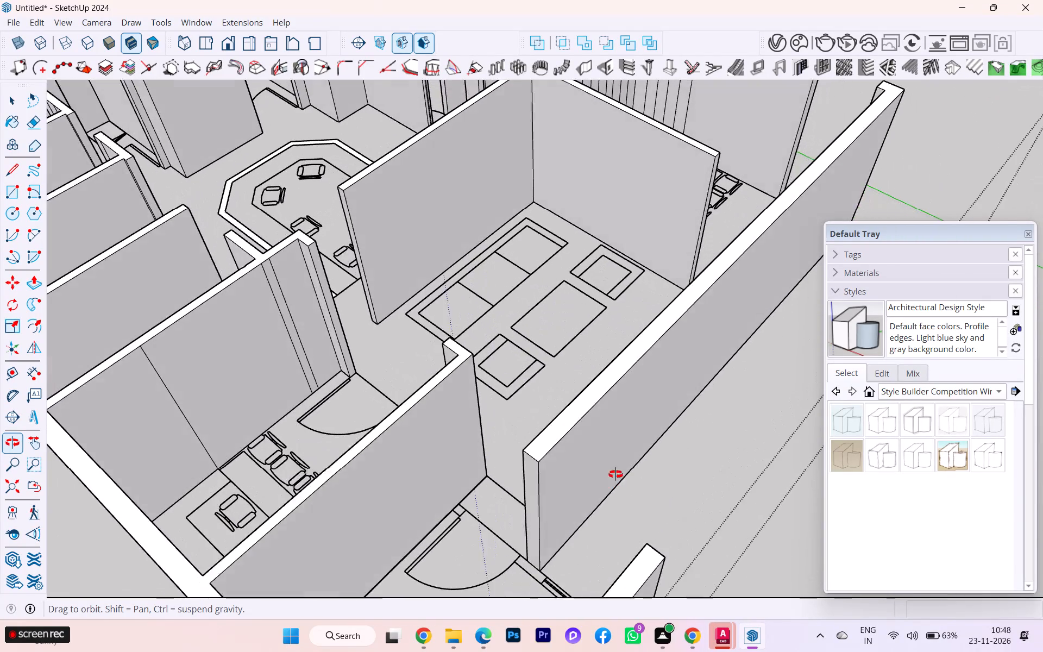
middle_click_drag(615, 474, 618, 476)
scroll(386, 364, "down", 7)
middle_click_drag(487, 449, 643, 431)
scroll(629, 451, "up", 4)
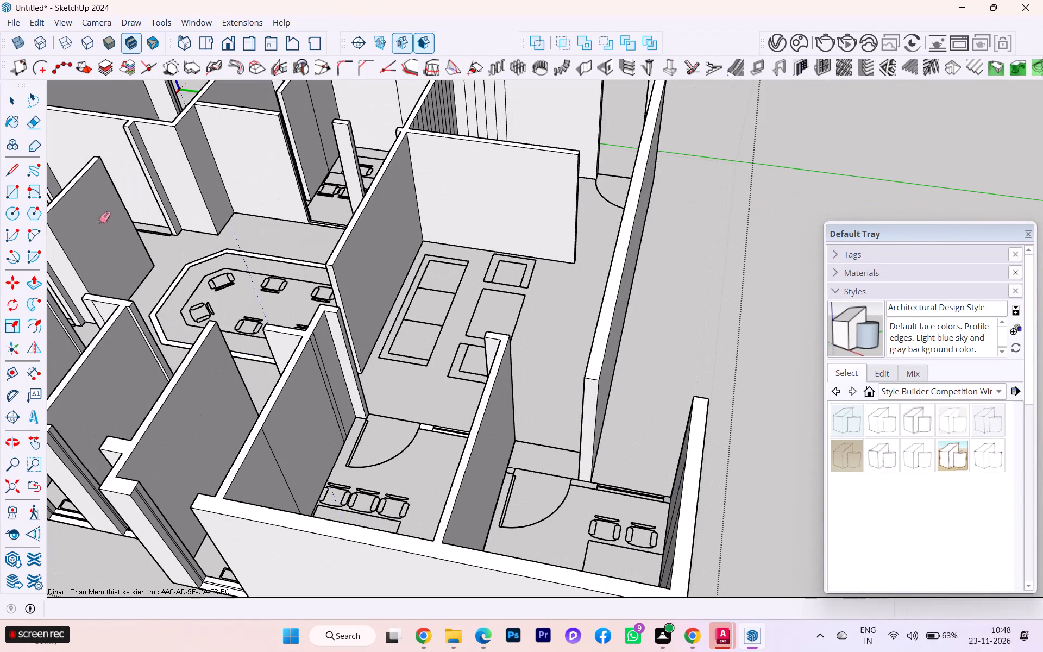
left_click(7, 186)
scroll(561, 474, "up", 3)
scroll(566, 478, "down", 1)
scroll(567, 479, "up", 4)
scroll(632, 506, "down", 3)
scroll(632, 506, "up", 4)
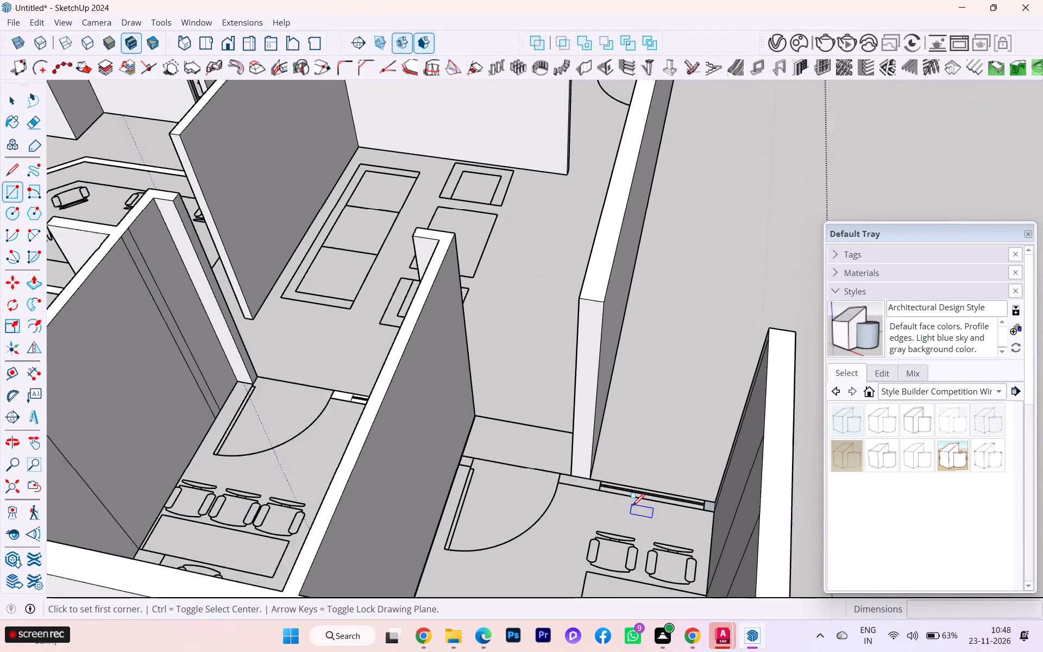
scroll(632, 506, "up", 4)
scroll(632, 507, "down", 1)
scroll(632, 507, "up", 4)
scroll(526, 474, "down", 2)
scroll(524, 470, "up", 3)
scroll(531, 460, "down", 1)
scroll(531, 460, "up", 2)
left_click(533, 461)
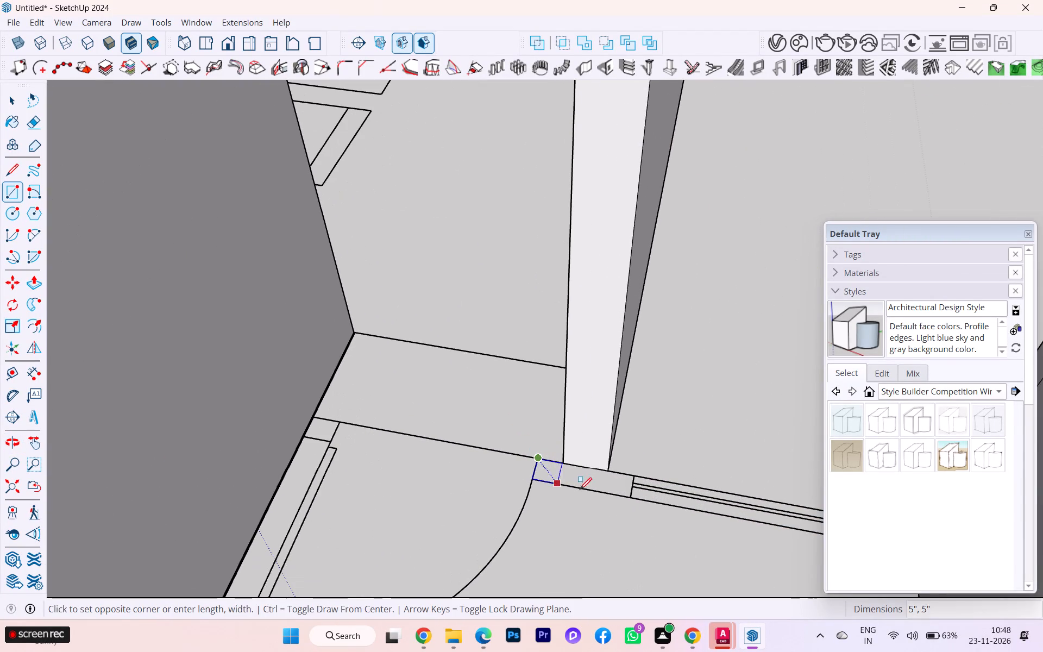
left_click(633, 501)
Draw a rectangle of about 5 7/8" by 5" over the small wall piece at the corner office door's hinge side.
scroll(370, 423, "down", 4)
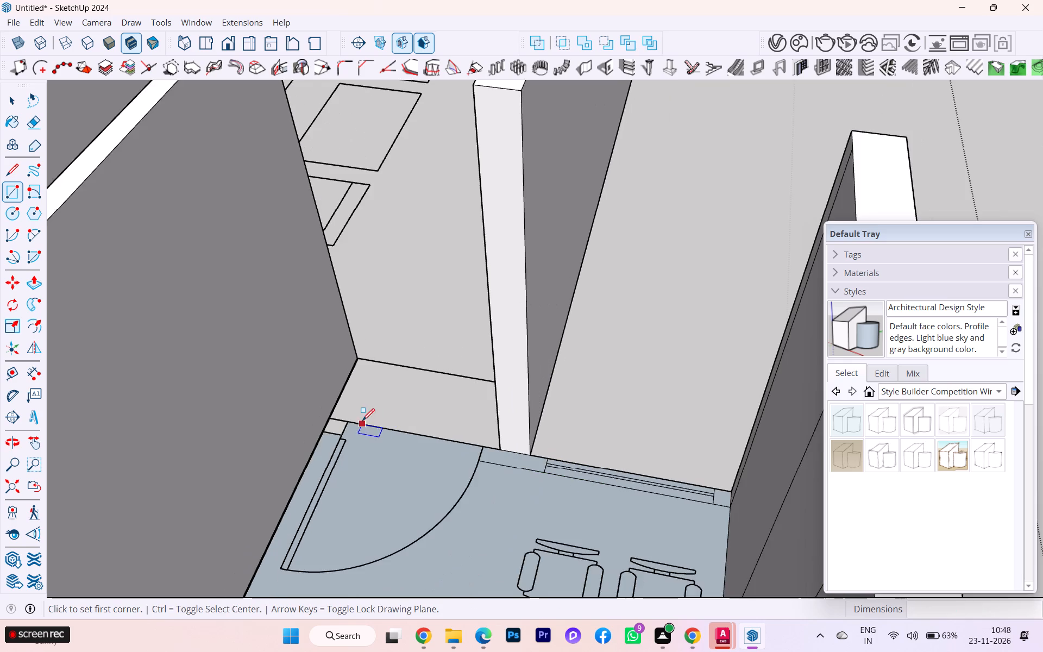
scroll(331, 404, "down", 1)
scroll(330, 404, "up", 2)
scroll(330, 404, "down", 3)
middle_click_drag(367, 424, 469, 431)
scroll(355, 475, "up", 2)
scroll(354, 473, "down", 1)
scroll(354, 473, "up", 1)
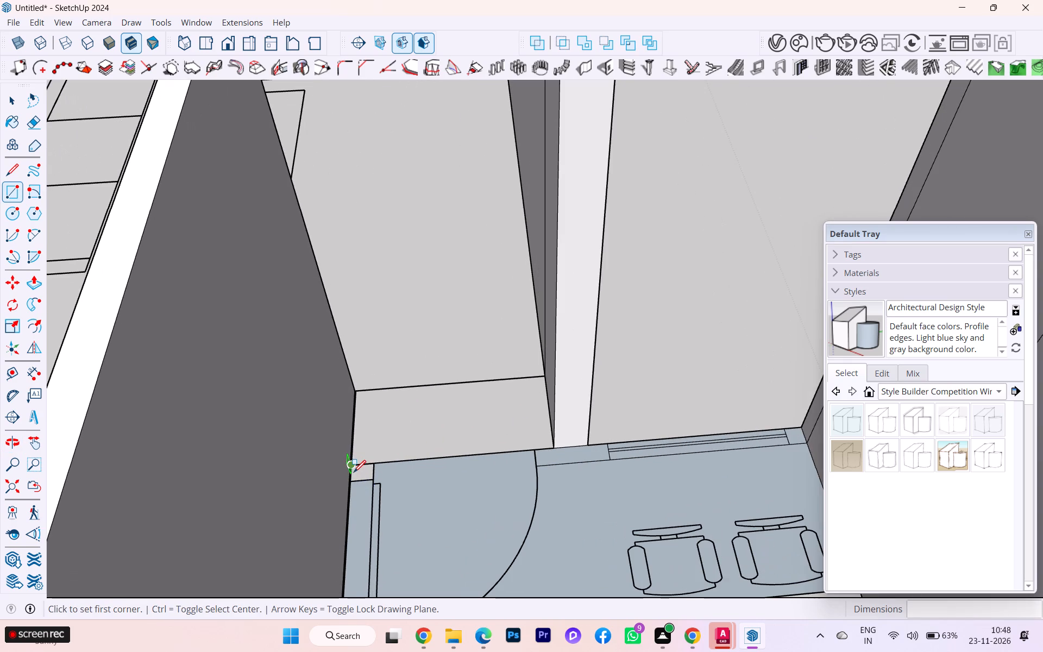
left_click(354, 468)
left_click(374, 482)
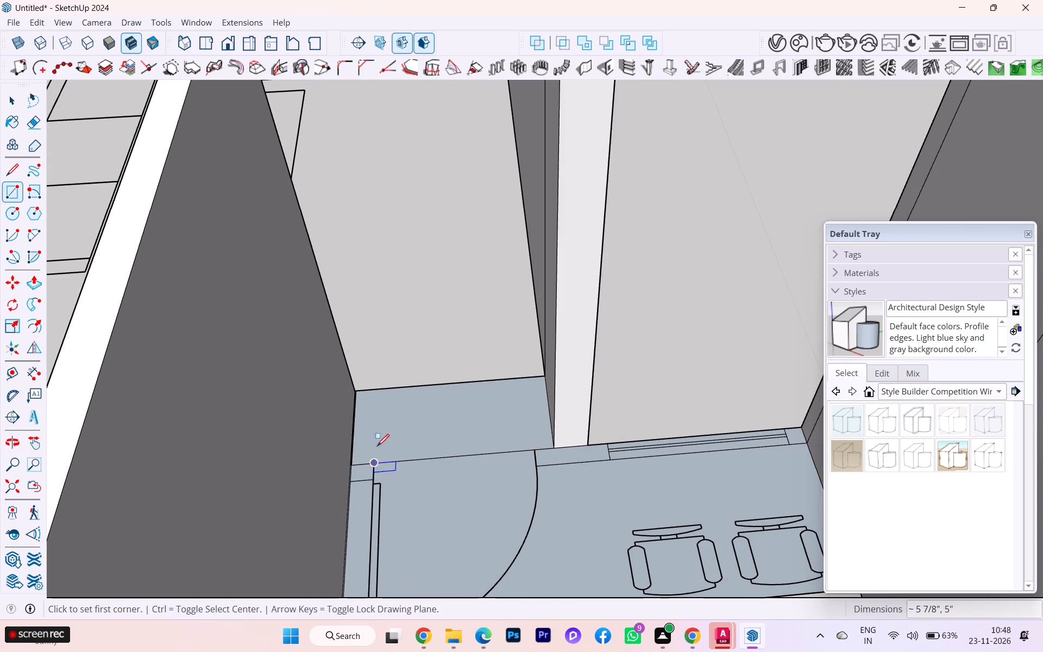
Reverse the face of the small wall piece at the corner office door's hinge side.
left_click(13, 98)
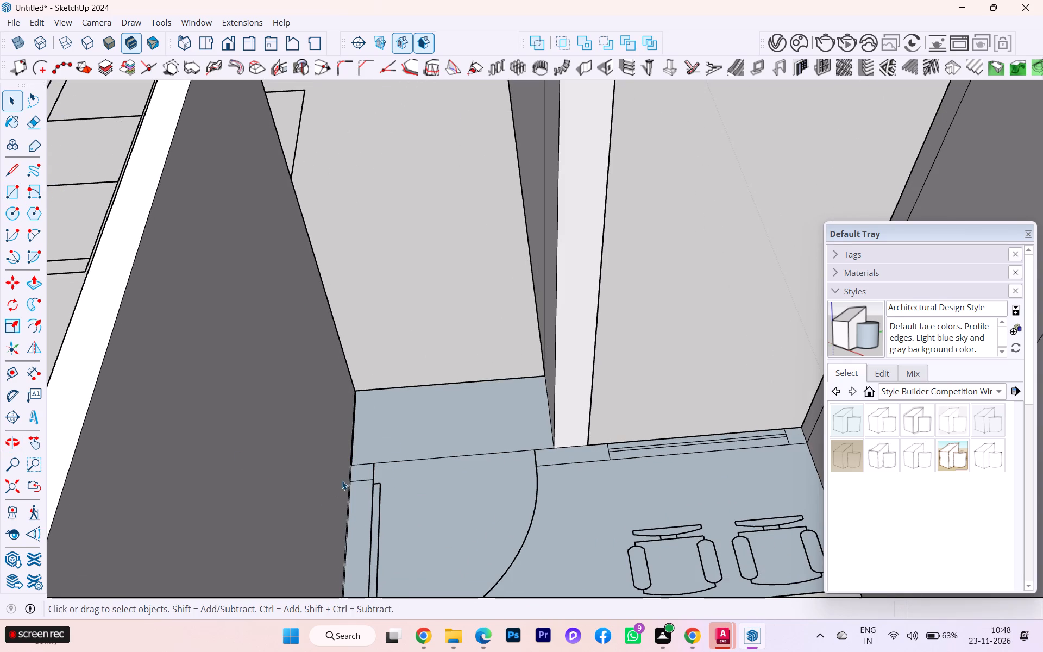
left_click(362, 473)
right_click(363, 473)
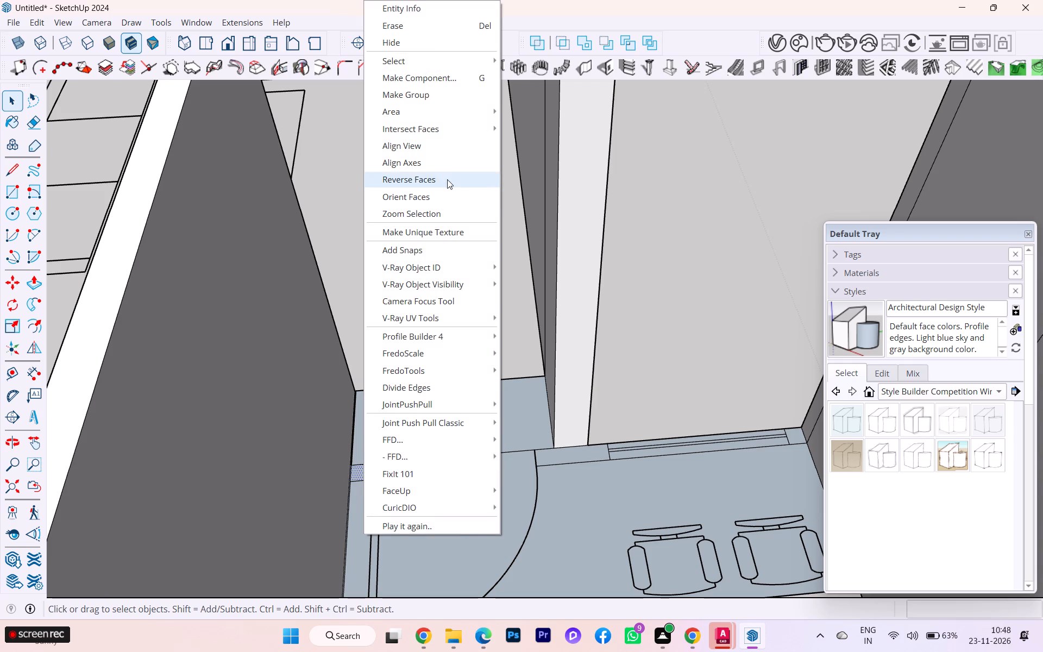
left_click(447, 179)
Delete the filled floor face inside the corner office, keeping its plan lines.
left_click(482, 518)
key("Delete")
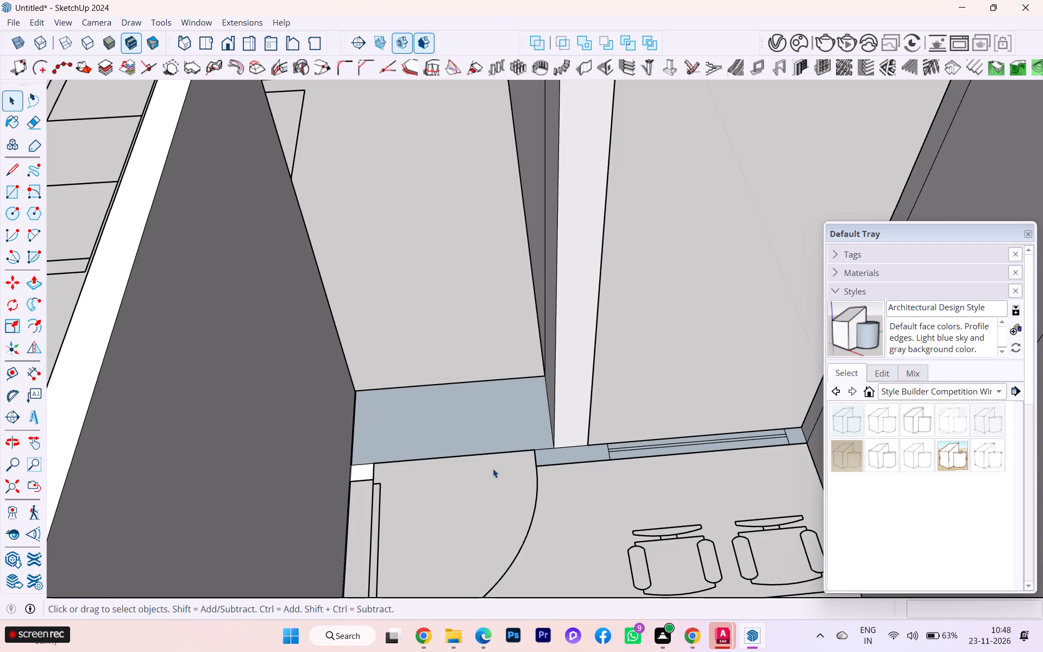
Reverse the faces of the two front wall pieces on either side of the corner office's window.
scroll(601, 460, "up", 2)
left_click(598, 451)
right_click(598, 451)
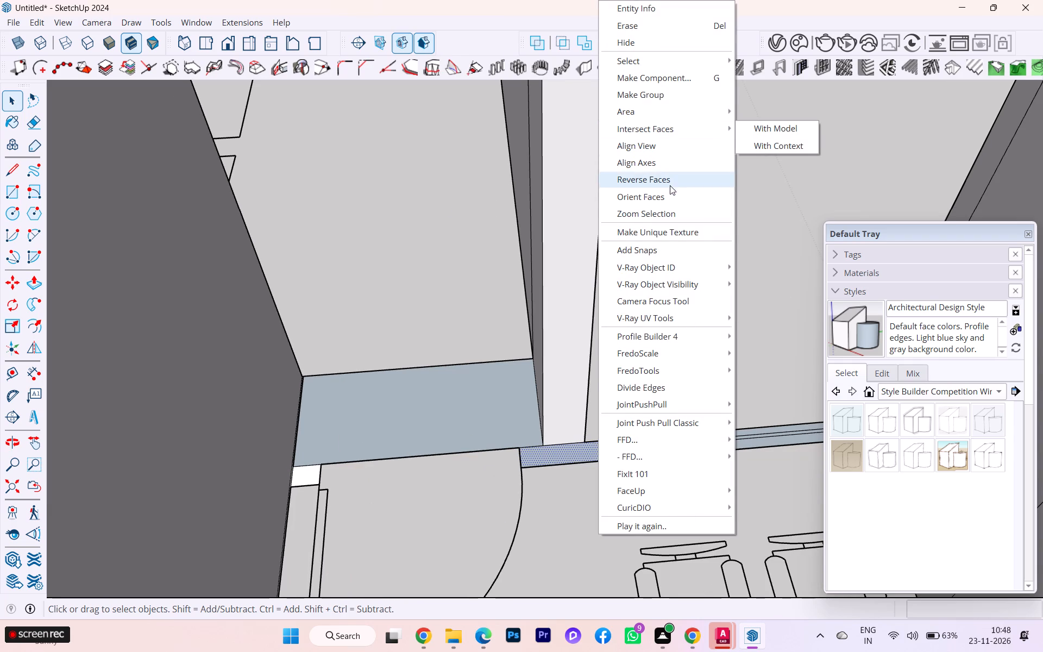
left_click(670, 185)
scroll(601, 459, "down", 5)
scroll(520, 461, "up", 1)
scroll(807, 478, "up", 3)
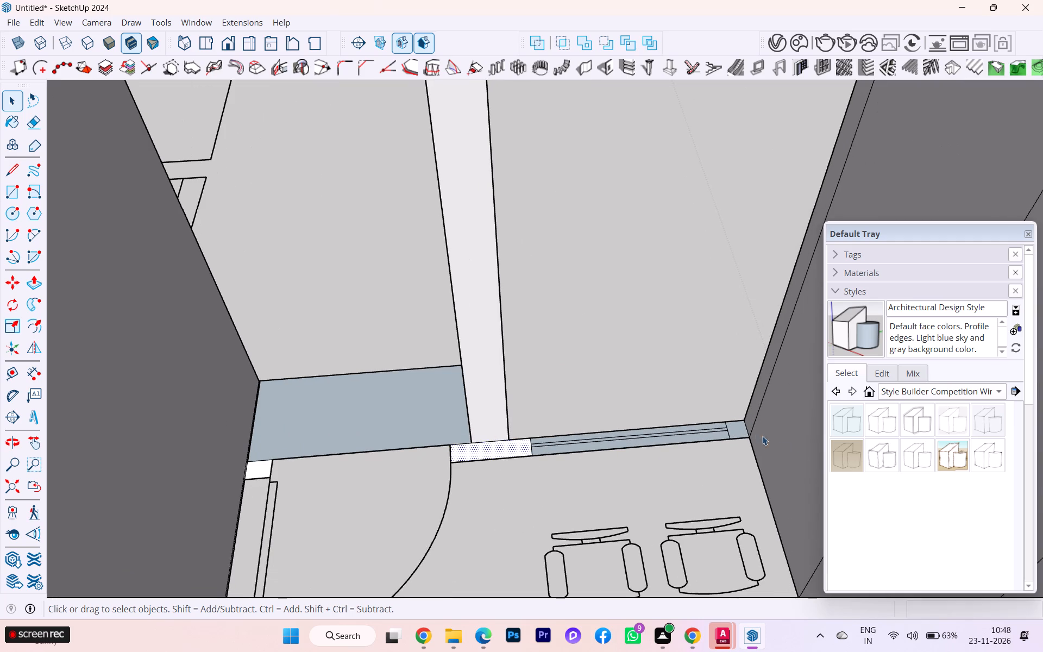
left_click(743, 430)
right_click(742, 430)
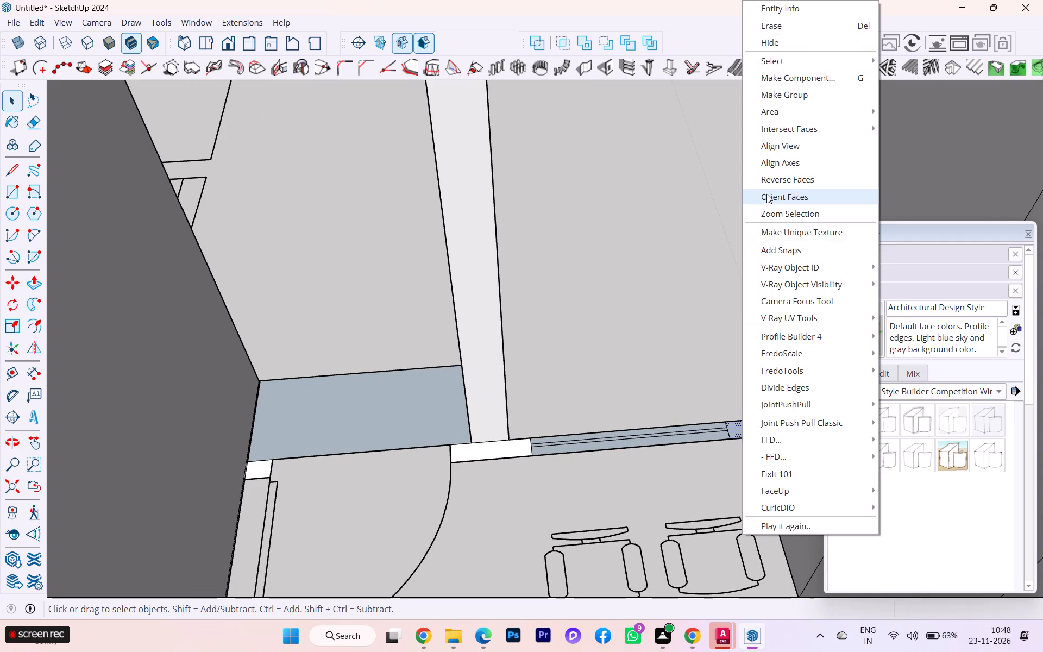
left_click(780, 179)
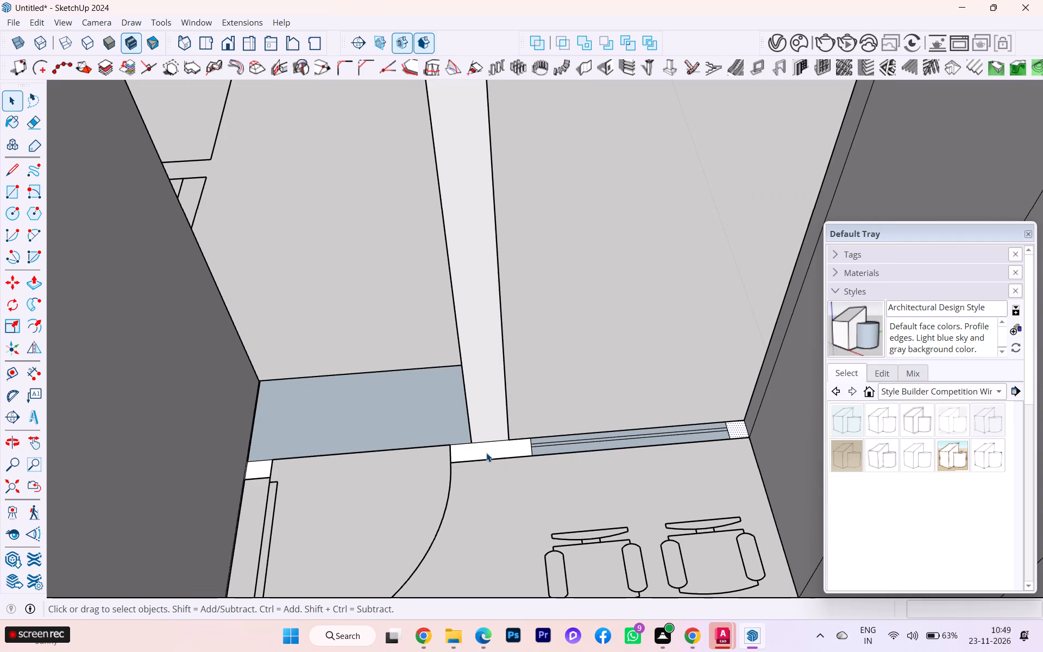
Reverse all the window strip faces between the two front wall pieces of the corner office.
left_click(486, 453)
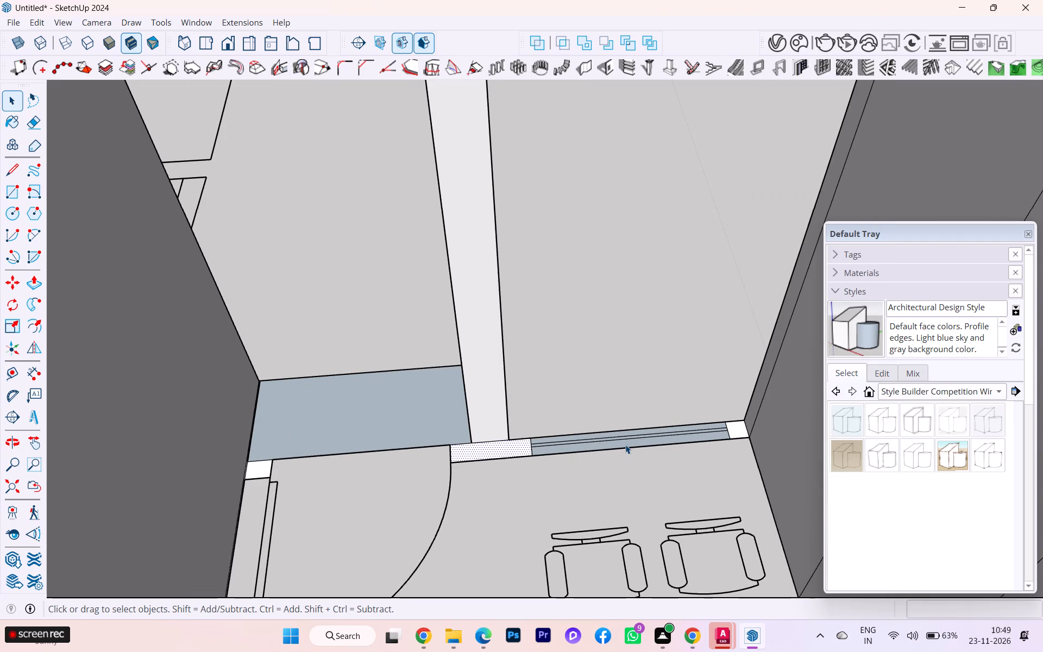
left_click(625, 444)
right_click(625, 444)
scroll(554, 465, "down", 9)
left_click(590, 475)
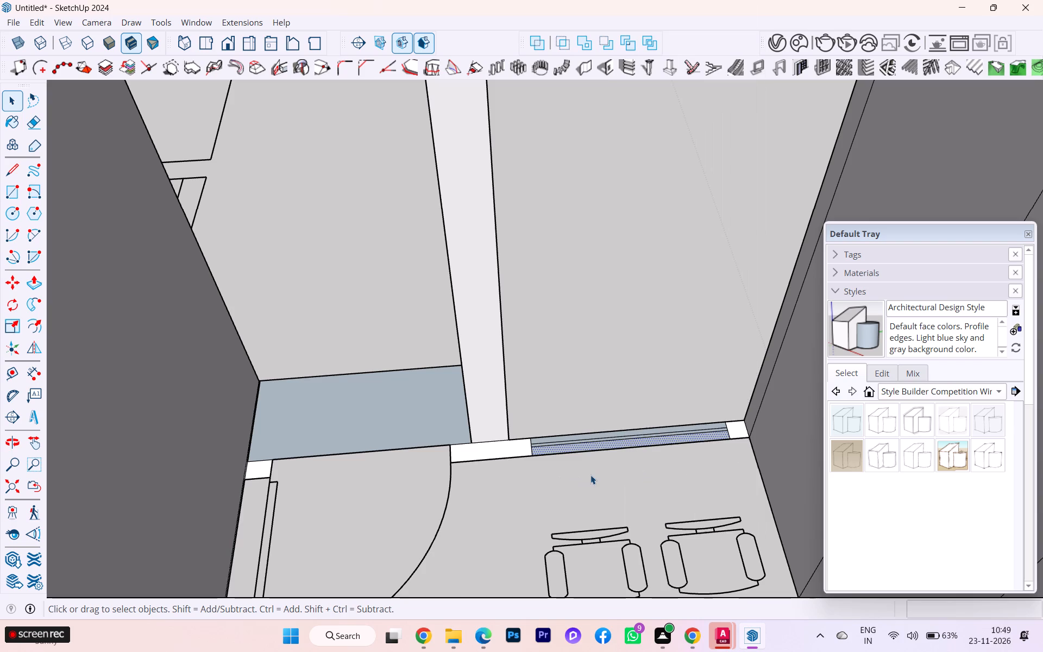
left_click_drag(637, 476, 603, 411)
right_click(615, 445)
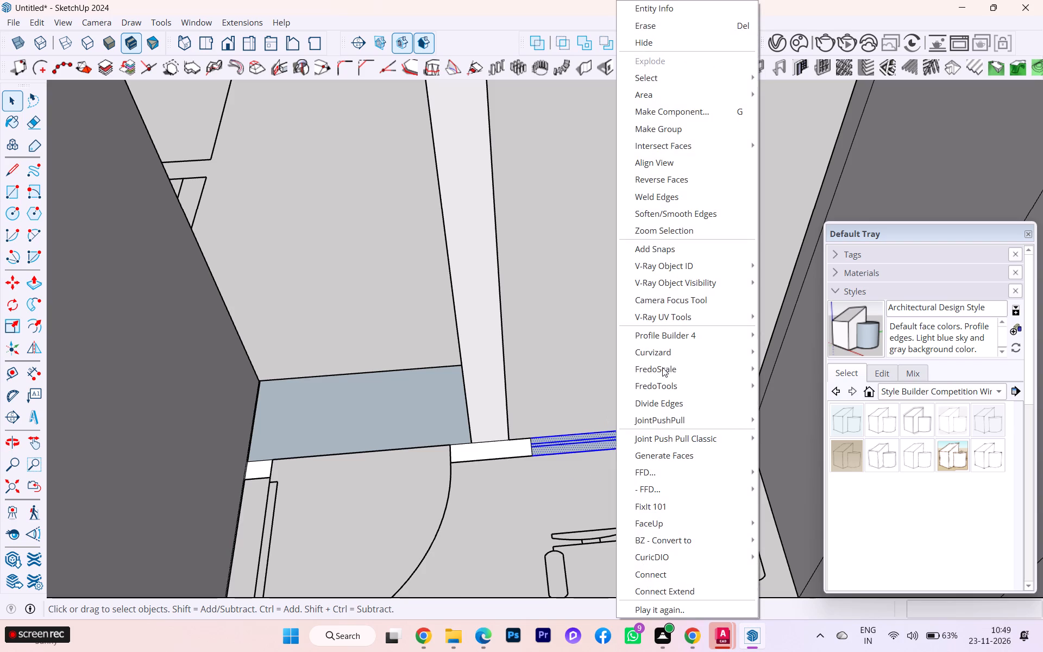
left_click(670, 179)
left_click(611, 346)
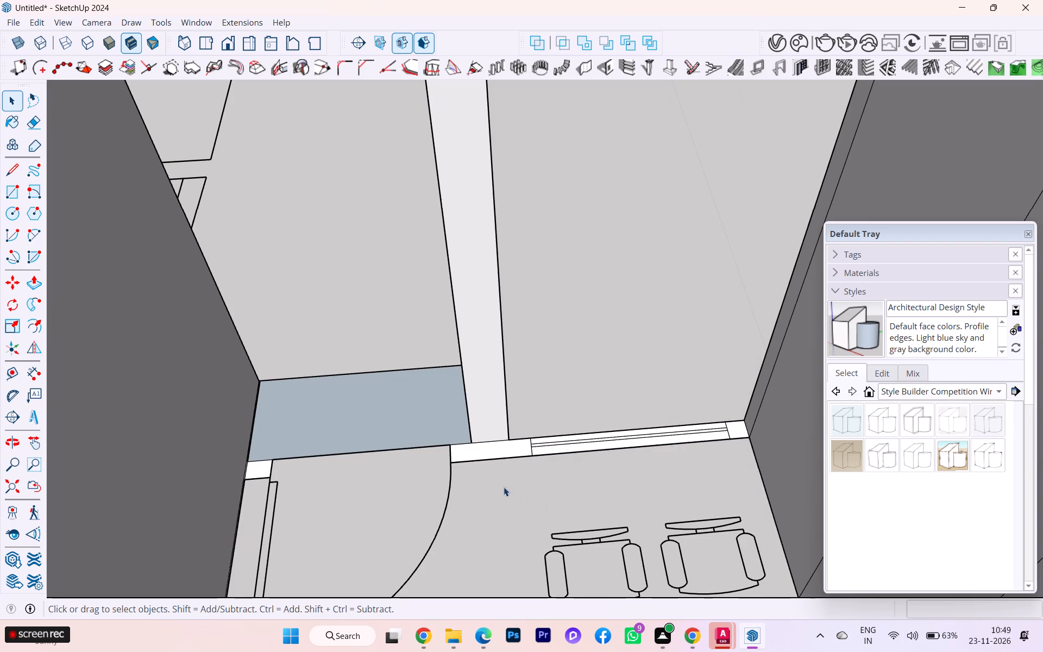
Push/Pull the corner office's wall piece between the door and the window up to the adjacent 10' wall height.
left_click(477, 447)
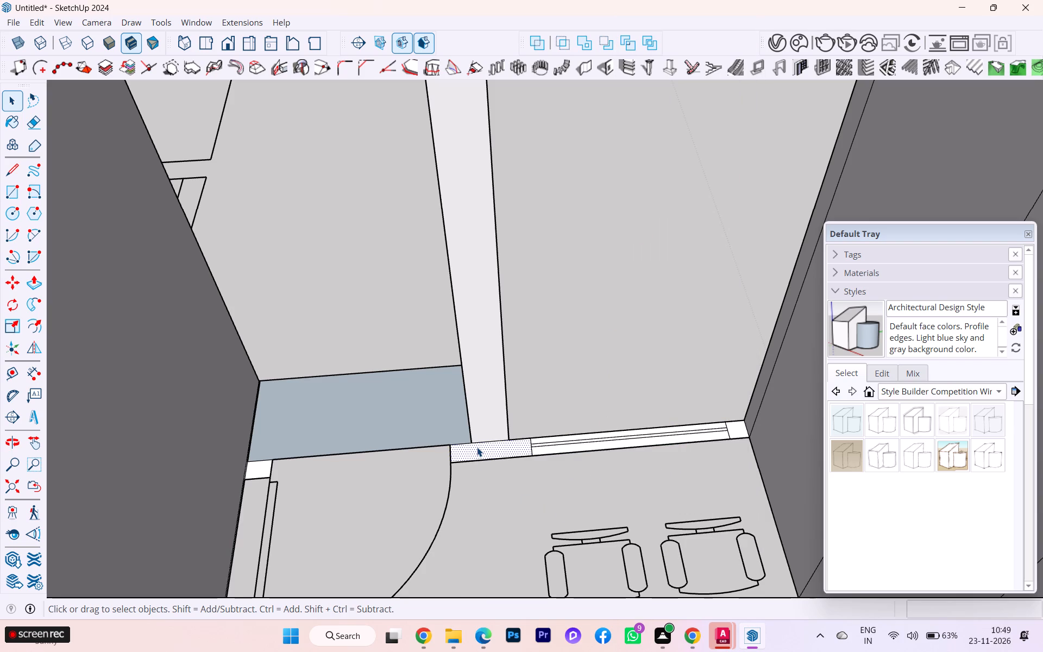
key("p")
left_click(477, 447)
scroll(674, 357, "down", 7)
scroll(672, 365, "up", 2)
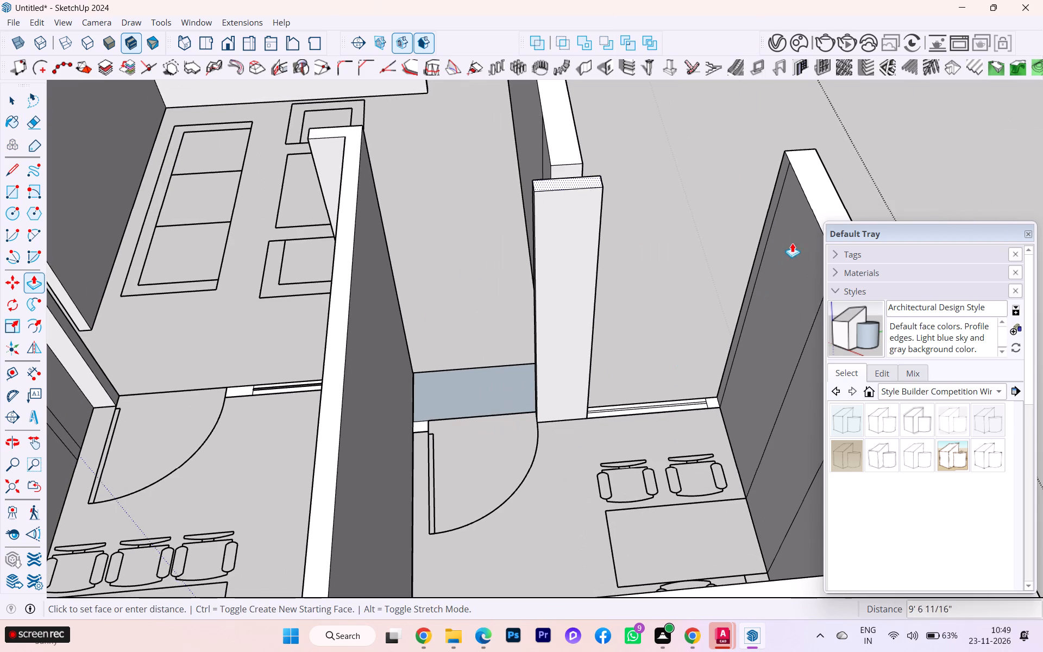
left_click(801, 179)
Push/Pull the small wall piece between the corner office's window and the outer side wall up to 10'.
scroll(723, 361, "up", 3)
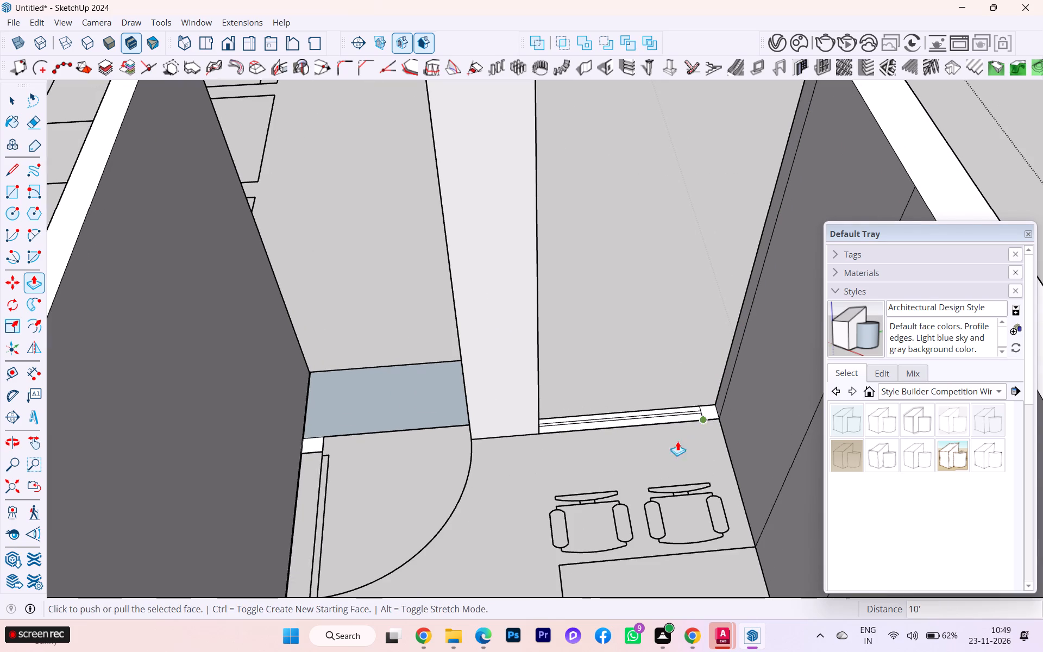
left_click(17, 99)
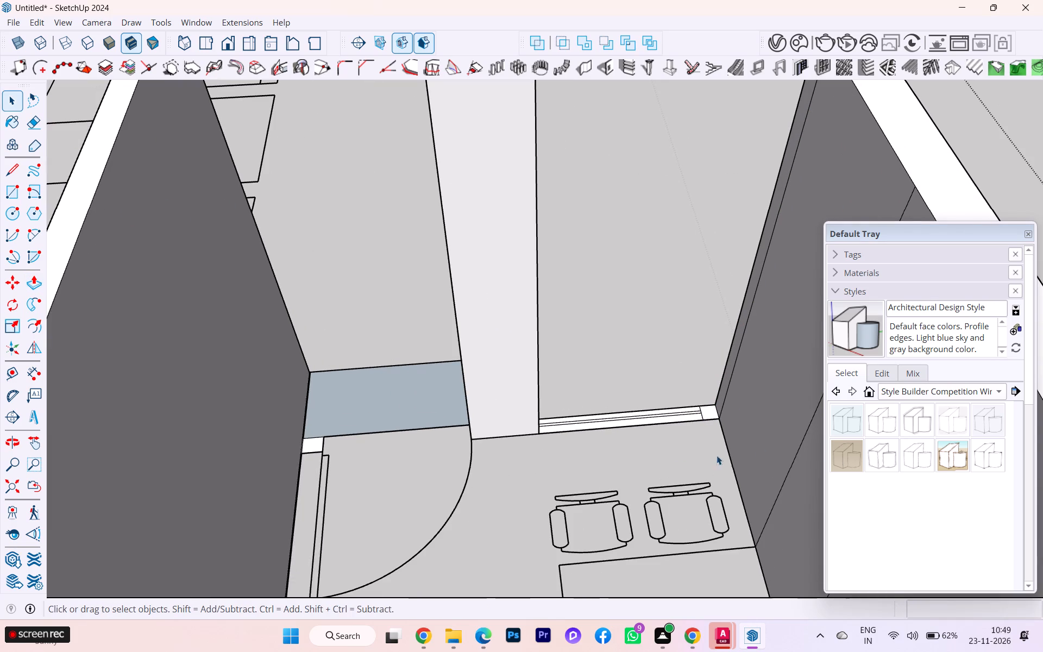
left_click(710, 413)
key("p")
left_click(710, 413)
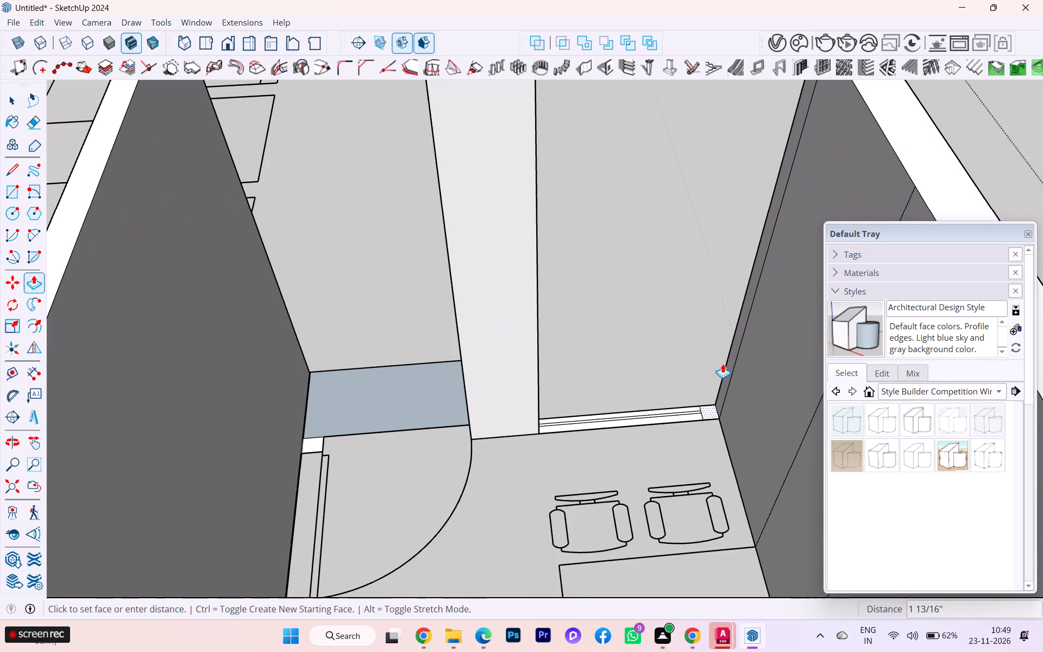
left_click(906, 174)
Delete the filled floor face in the passage just outside the corner office's doorway.
scroll(957, 246, "down", 2)
scroll(959, 254, "up", 1)
scroll(959, 257, "down", 1)
scroll(558, 315, "down", 3)
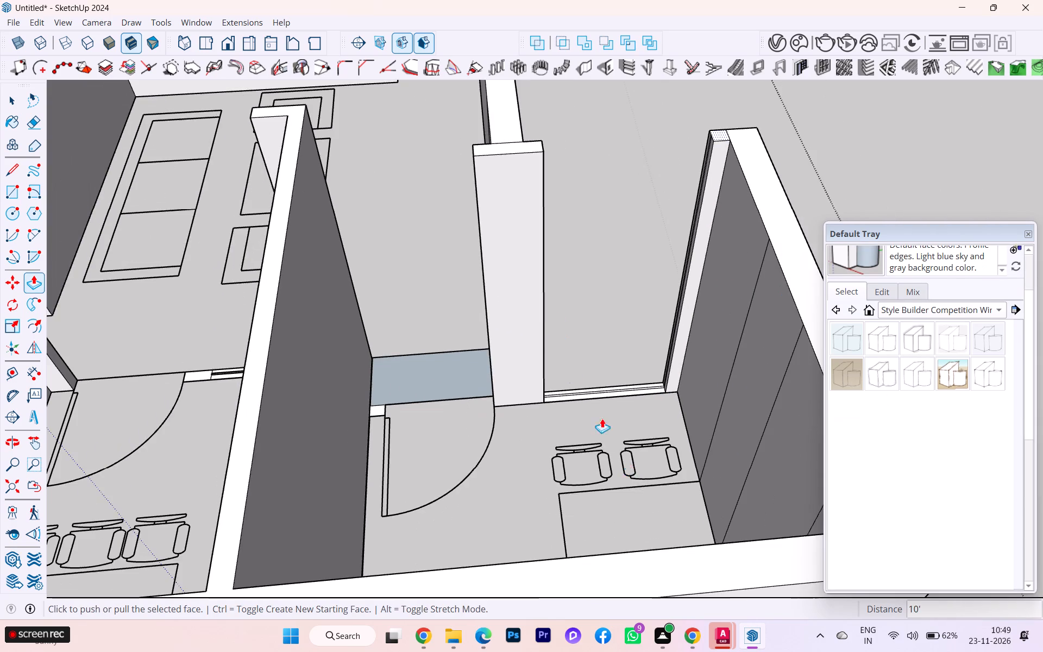
scroll(646, 494, "up", 1)
scroll(646, 494, "down", 1)
scroll(446, 399, "down", 1)
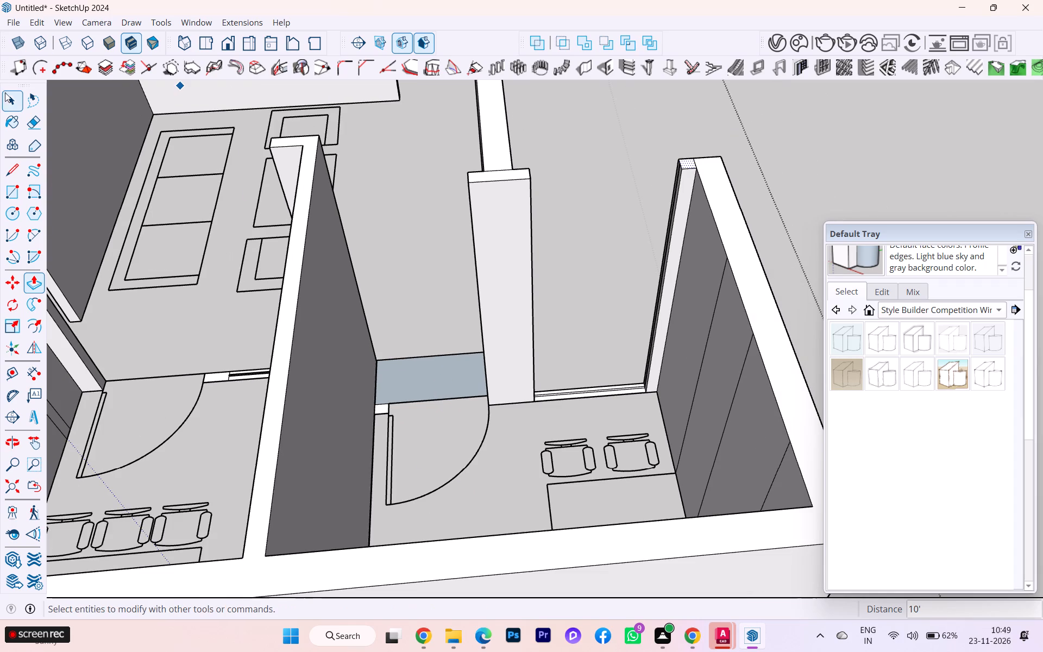
left_click(7, 96)
left_click(407, 389)
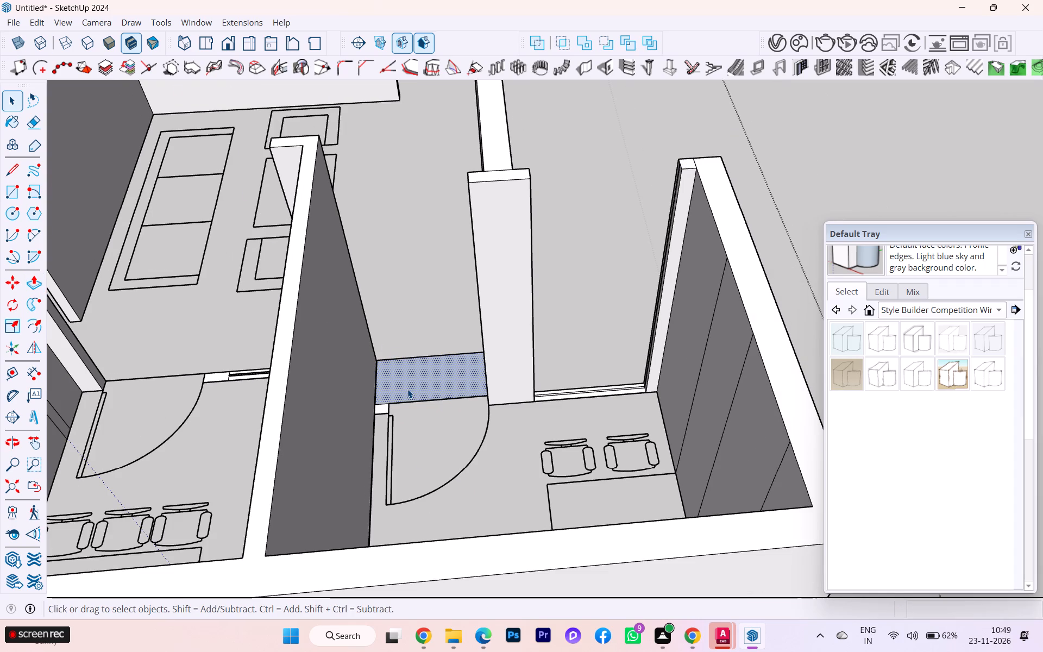
key("Delete")
Push/Pull the small wall piece at the corner office door's hinge side up to the 10' wall height.
scroll(377, 417, "up", 3)
left_click(381, 406)
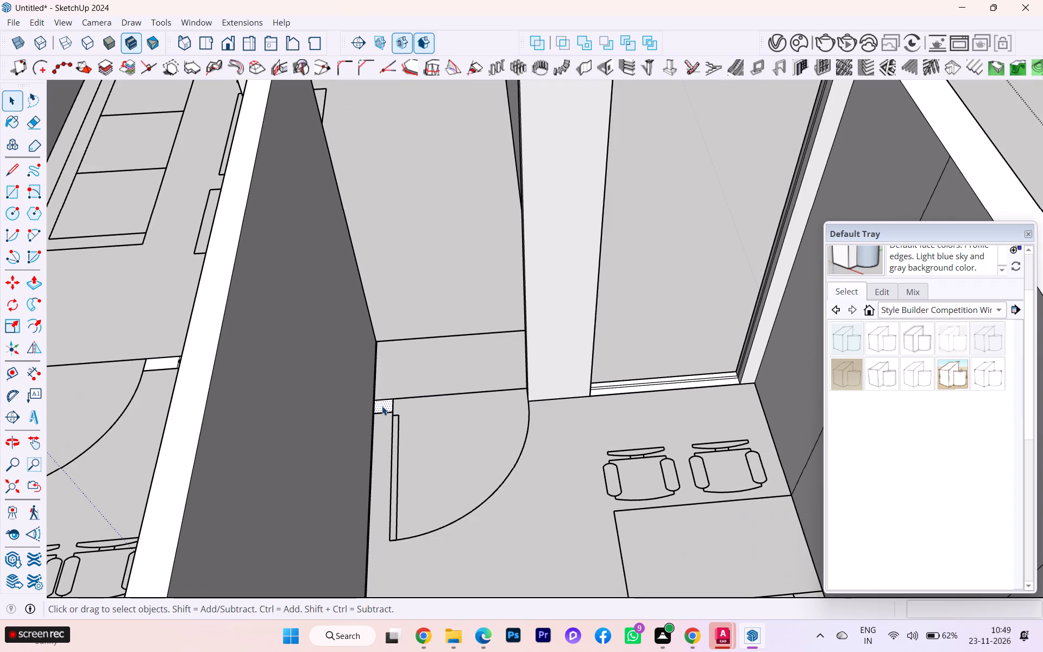
key("p")
left_click(382, 406)
scroll(507, 285, "down", 1)
scroll(507, 285, "up", 2)
scroll(507, 285, "down", 1)
scroll(507, 285, "up", 1)
scroll(508, 286, "down", 8)
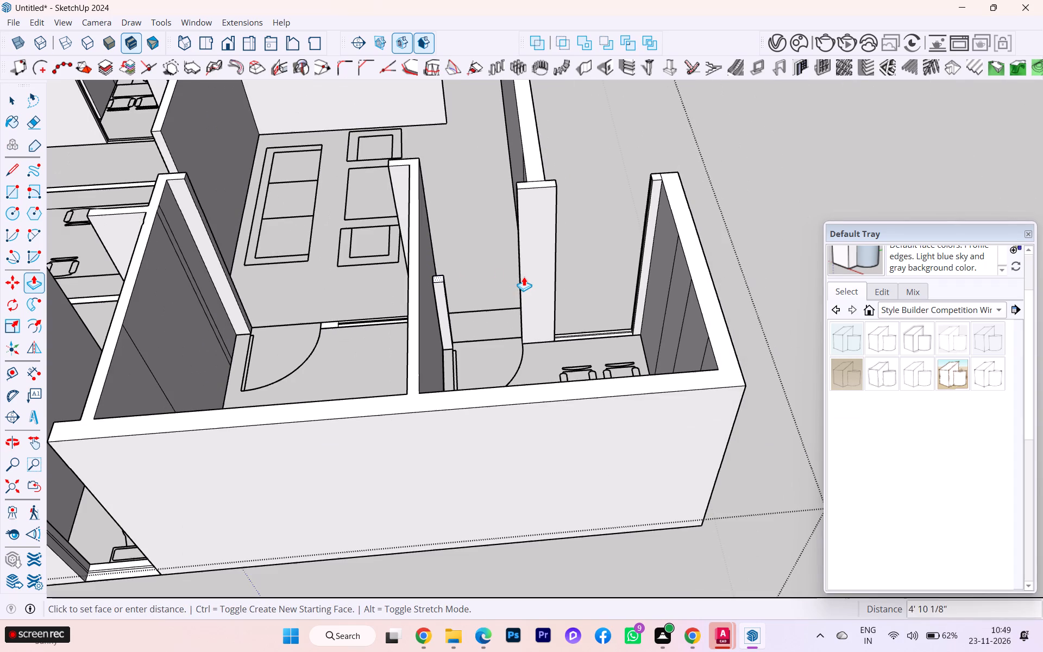
left_click(522, 185)
Push/Pull the neighbouring office's small wall piece between its door and window up to the 10' wall height.
scroll(641, 282, "up", 2)
scroll(610, 259, "down", 5)
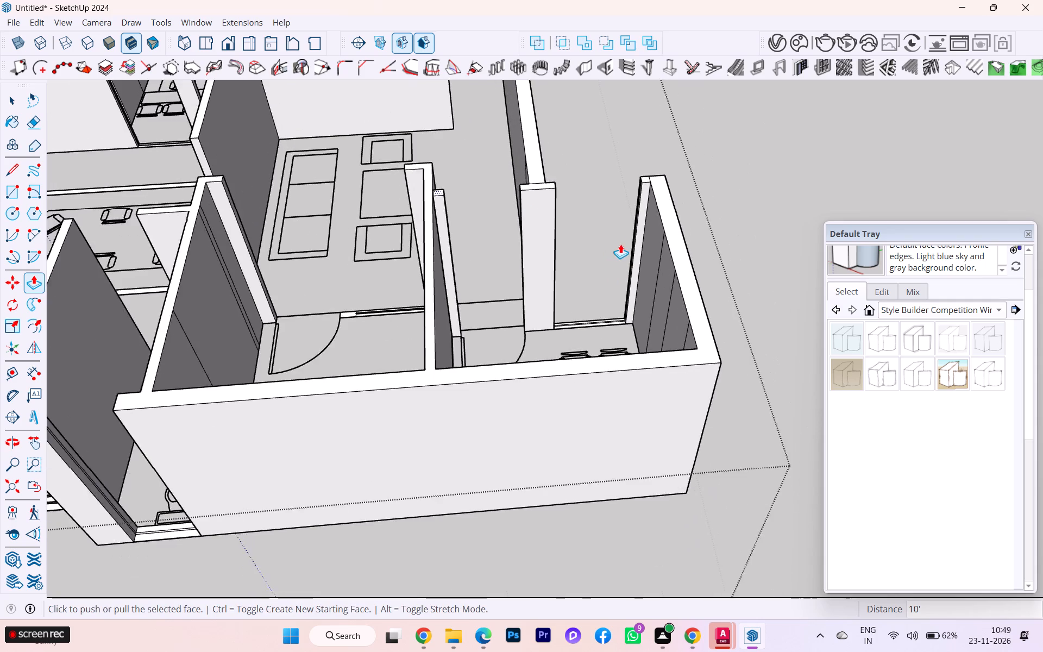
scroll(620, 244, "down", 2)
scroll(502, 248, "down", 1)
scroll(426, 303, "up", 3)
scroll(426, 303, "down", 1)
scroll(426, 303, "up", 2)
middle_click_drag(372, 301, 683, 322)
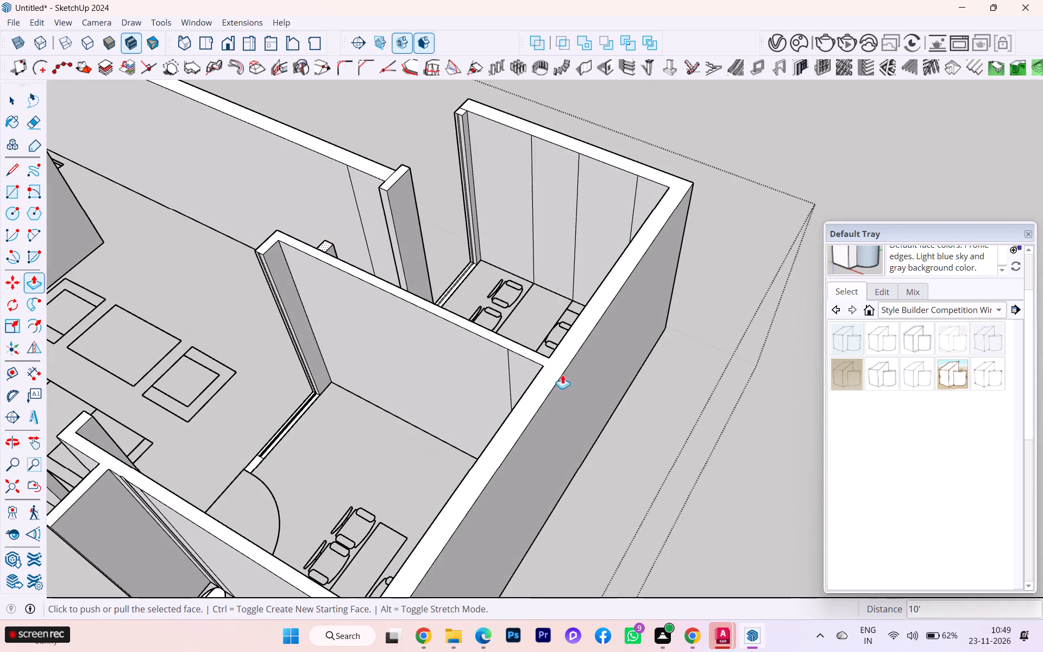
left_click(8, 108)
scroll(593, 282, "down", 1)
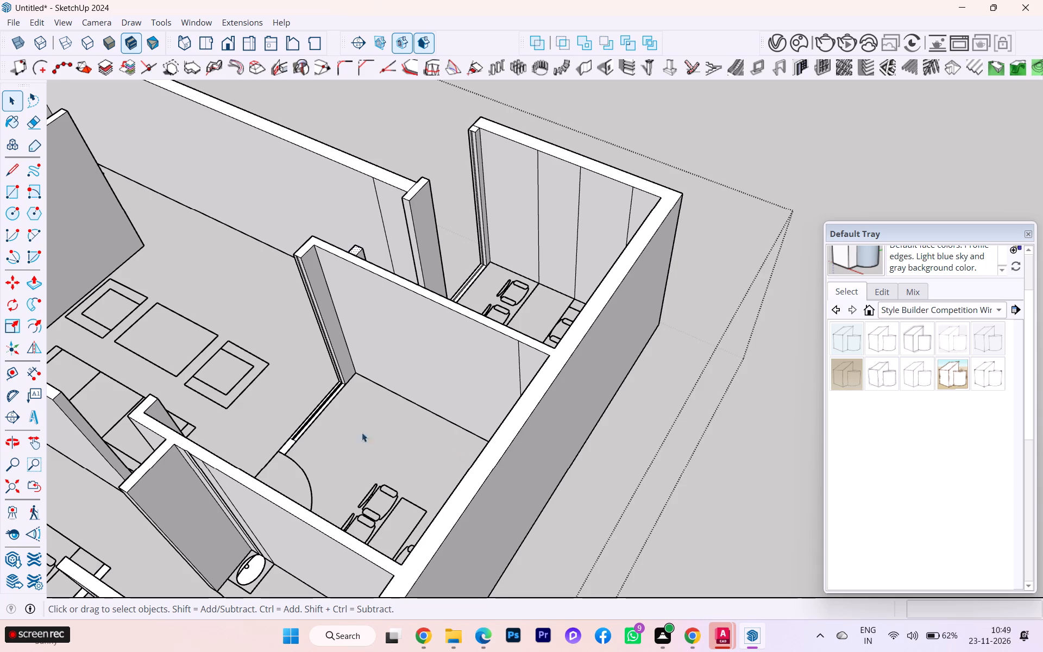
scroll(264, 478, "up", 1)
scroll(262, 477, "down", 1)
scroll(300, 449, "up", 4)
scroll(303, 447, "down", 1)
scroll(303, 447, "up", 2)
left_click(269, 446)
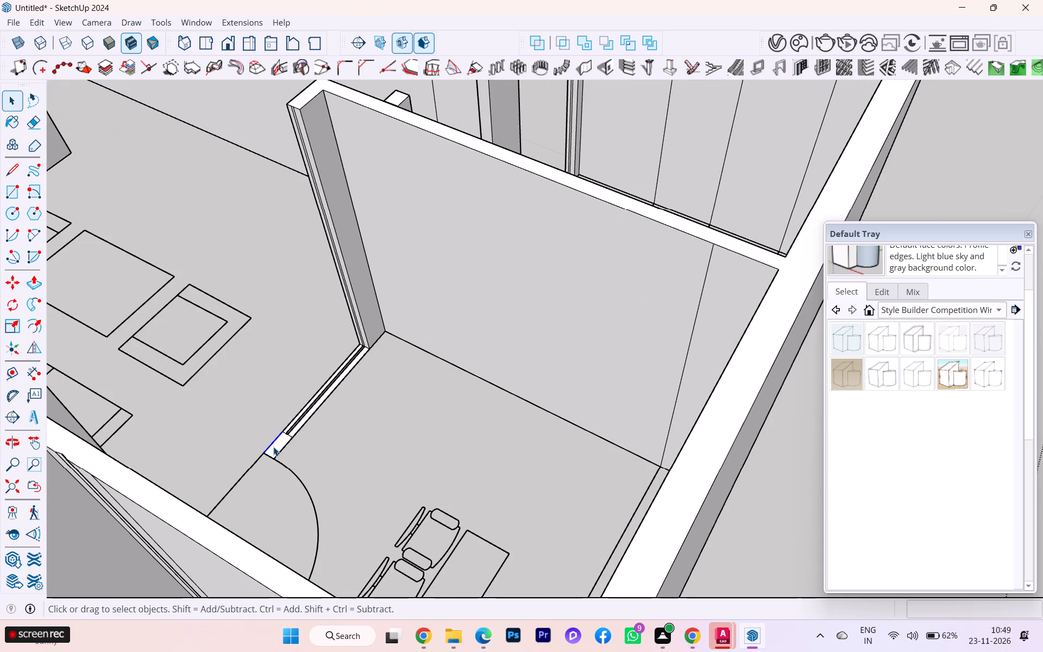
left_click(273, 447)
left_click(273, 447)
key("p")
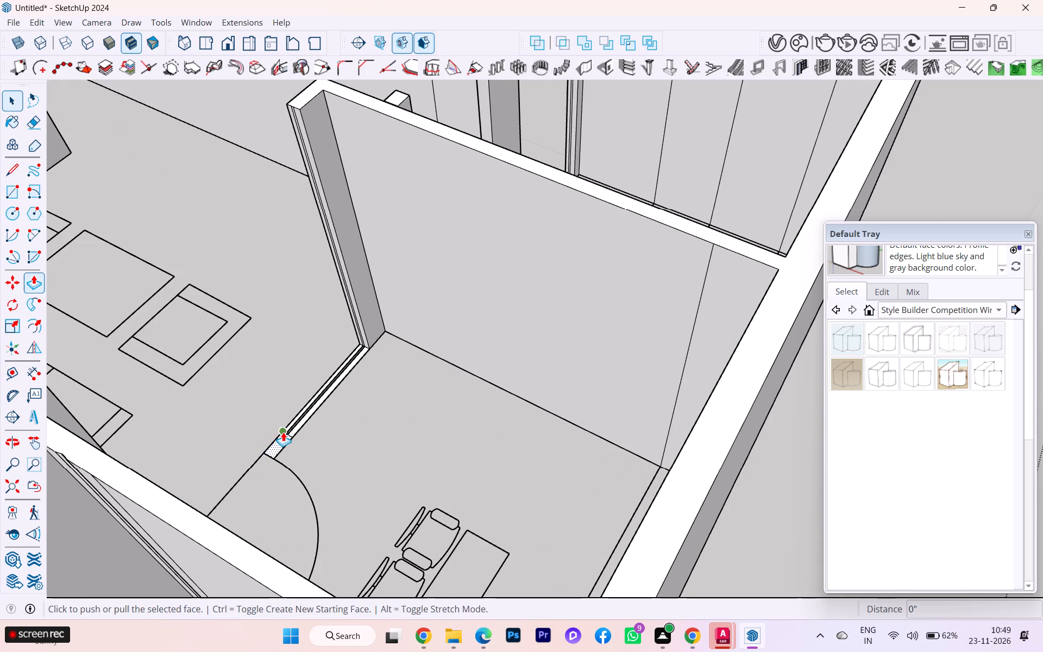
left_click(283, 425)
left_click(502, 162)
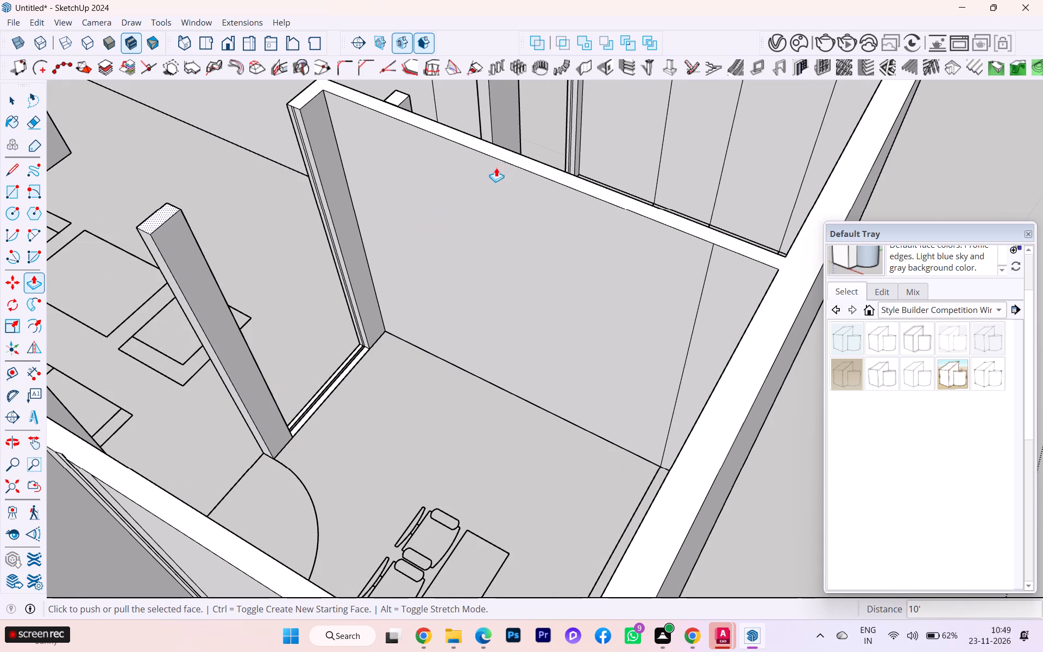
Erase the leftover vertical edge on the inner face of the long outer wall, near its end at the corner office.
scroll(562, 217, "down", 3)
scroll(611, 207, "up", 1)
scroll(638, 201, "down", 2)
scroll(638, 201, "up", 1)
scroll(638, 201, "down", 1)
scroll(456, 228, "down", 1)
middle_click_drag(501, 209, 659, 197)
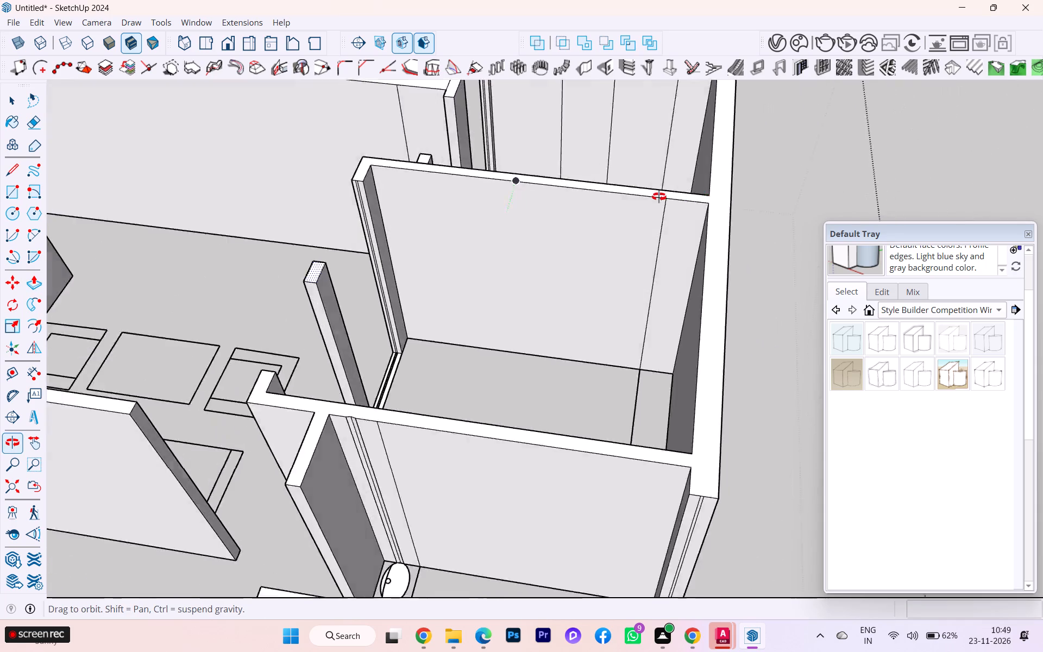
middle_click_drag(659, 197, 730, 193)
scroll(504, 251, "up", 4)
scroll(444, 254, "down", 2)
middle_click_drag(444, 254, 796, 205)
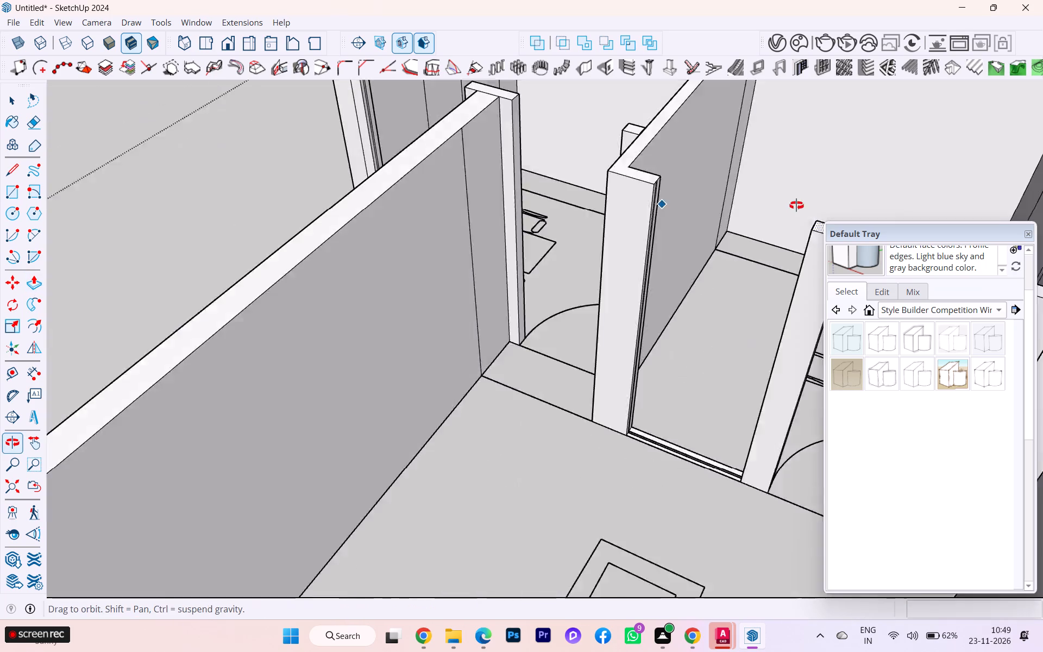
middle_click_drag(796, 205, 798, 204)
scroll(576, 229, "down", 3)
middle_click_drag(568, 244, 694, 251)
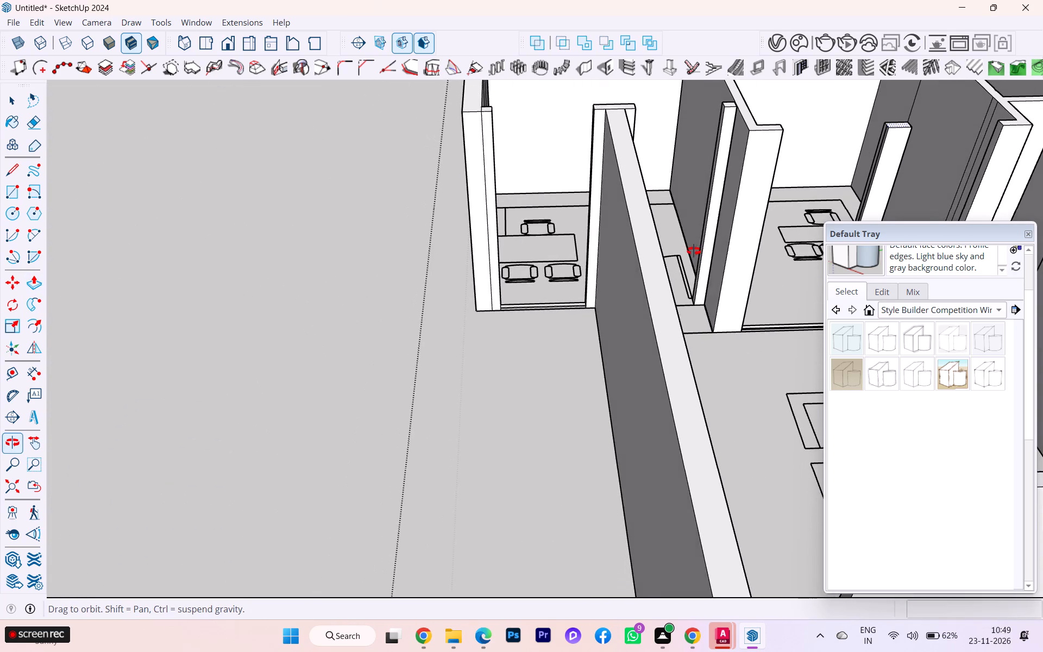
middle_click_drag(694, 251, 566, 271)
scroll(503, 217, "down", 1)
scroll(503, 216, "up", 3)
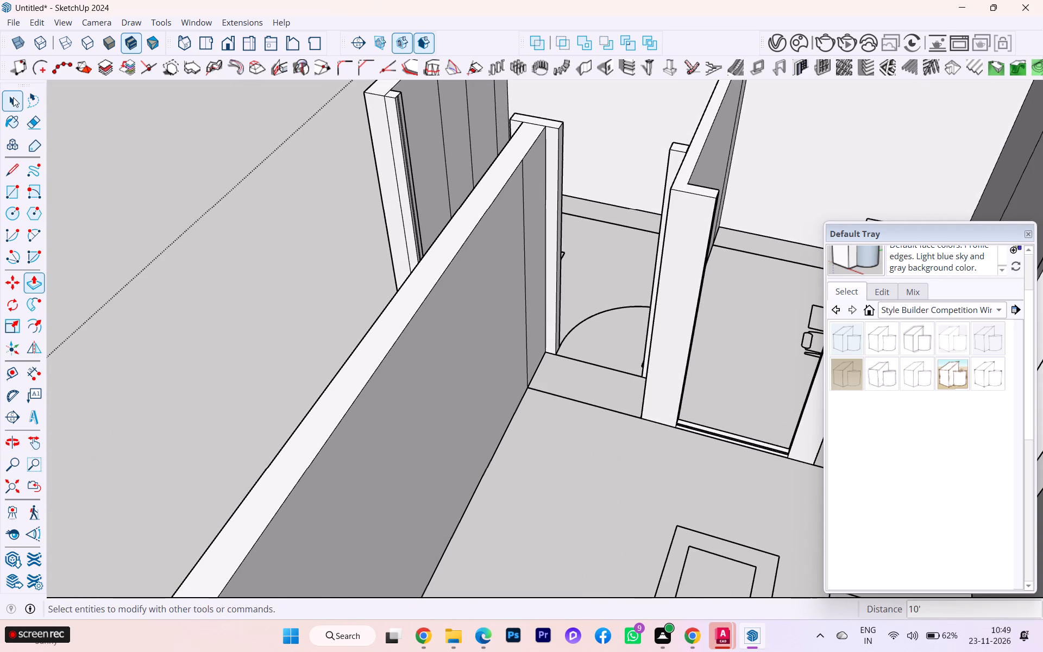
left_click(9, 96)
left_click(35, 126)
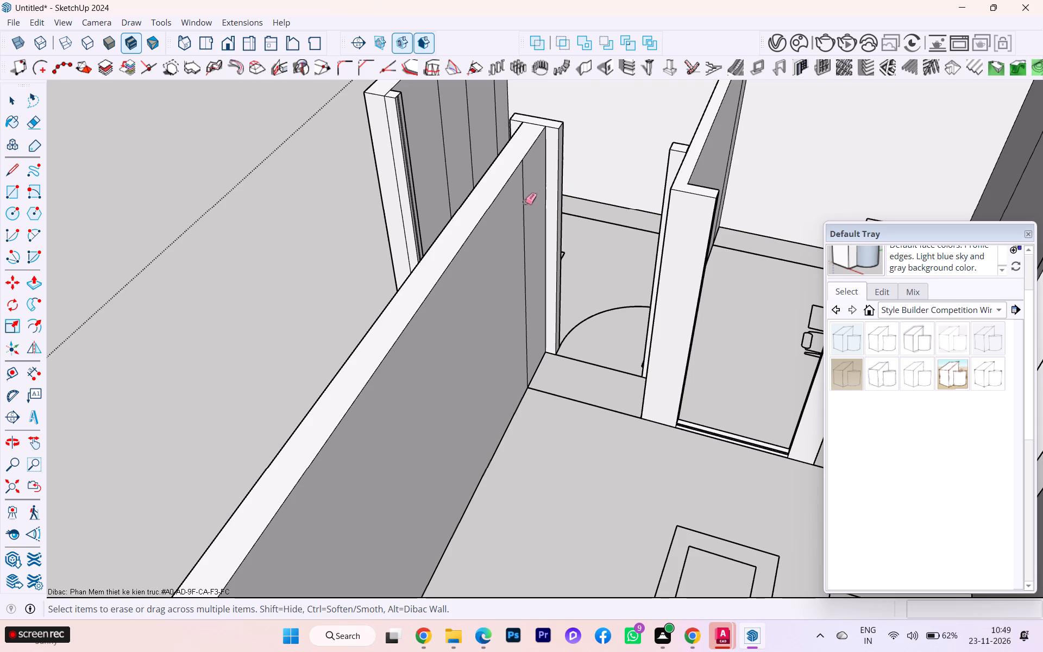
left_click(524, 202)
Erase the vertical seam and the top seam on the end of the corner office's outer side wall beside the window.
scroll(542, 200, "down", 4)
scroll(403, 114, "up", 4)
scroll(423, 118, "down", 1)
scroll(424, 118, "up", 1)
scroll(424, 118, "down", 2)
scroll(424, 118, "up", 3)
scroll(455, 119, "down", 1)
scroll(455, 119, "up", 3)
scroll(455, 119, "down", 1)
scroll(455, 119, "up", 3)
scroll(455, 119, "down", 2)
scroll(455, 119, "up", 2)
scroll(455, 119, "down", 4)
scroll(455, 119, "up", 4)
scroll(455, 119, "down", 1)
scroll(455, 119, "up", 11)
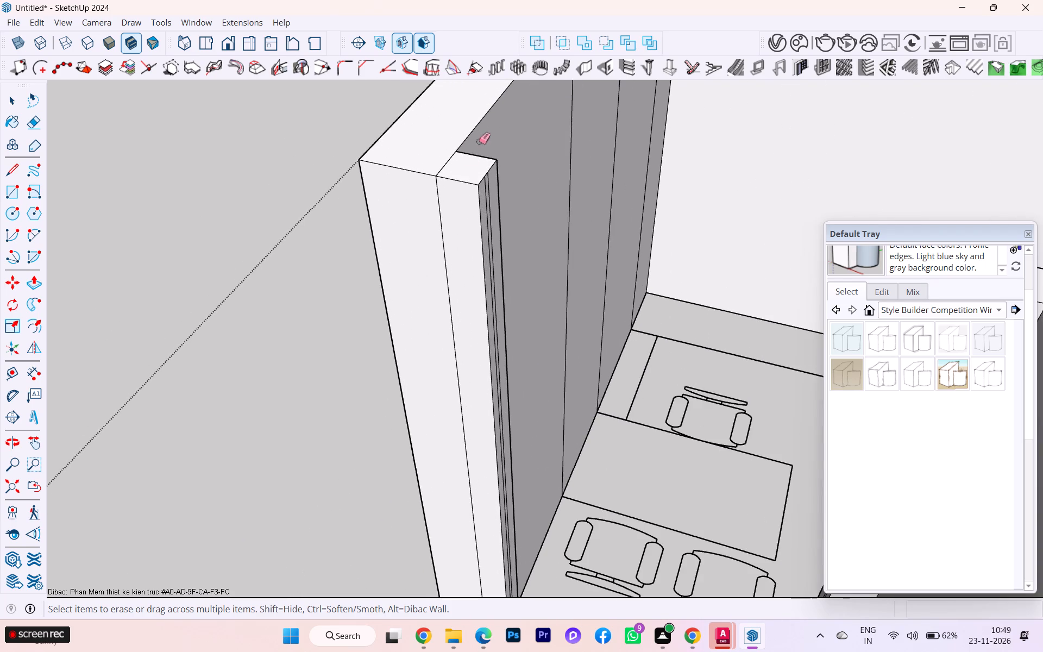
left_click(439, 202)
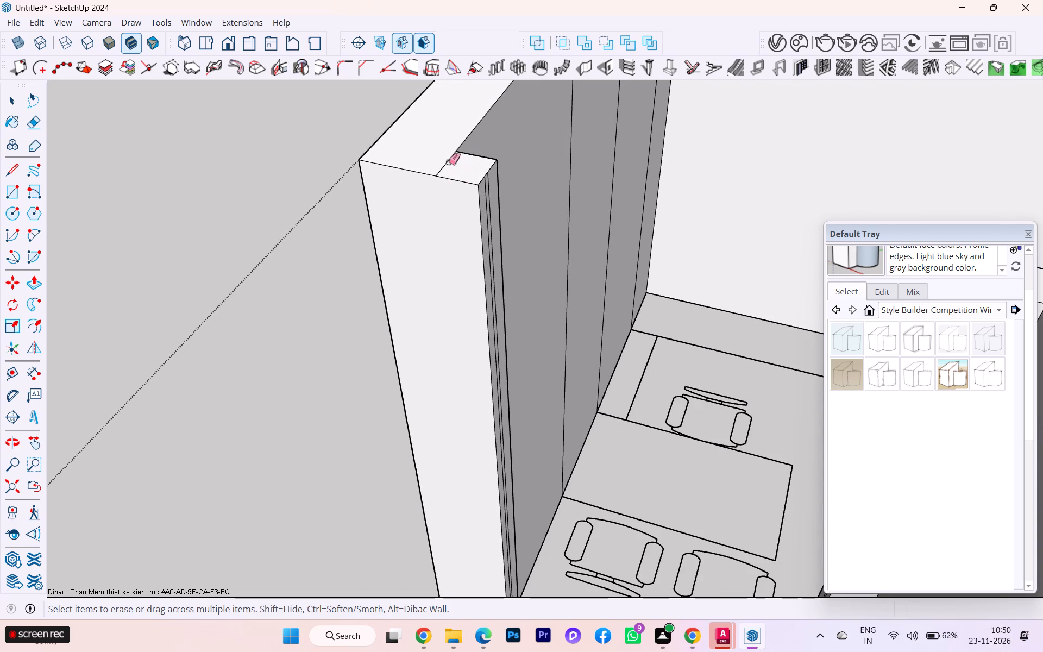
left_click(448, 162)
Erase the two vertical window lines on the jamb face of the corner office's outer side wall.
scroll(498, 178, "down", 2)
middle_click_drag(493, 178, 395, 181)
scroll(510, 190, "up", 4)
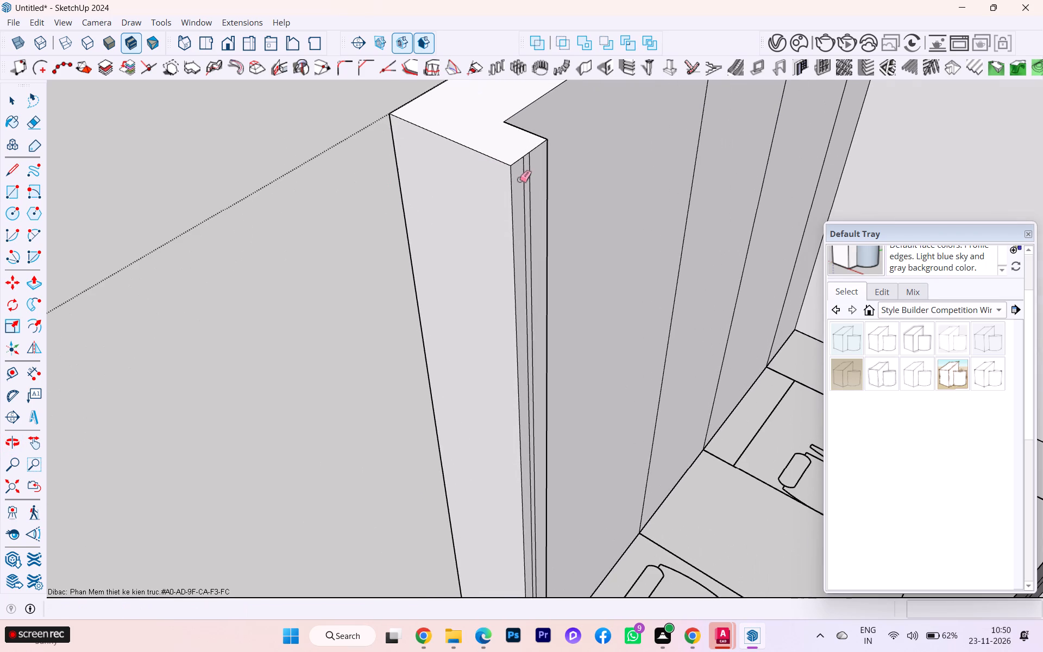
left_click_drag(519, 179, 530, 173)
Erase the two vertical window lines on the opposite jamb of the corner office's window opening.
scroll(373, 114, "down", 2)
scroll(370, 114, "up", 1)
scroll(370, 114, "down", 6)
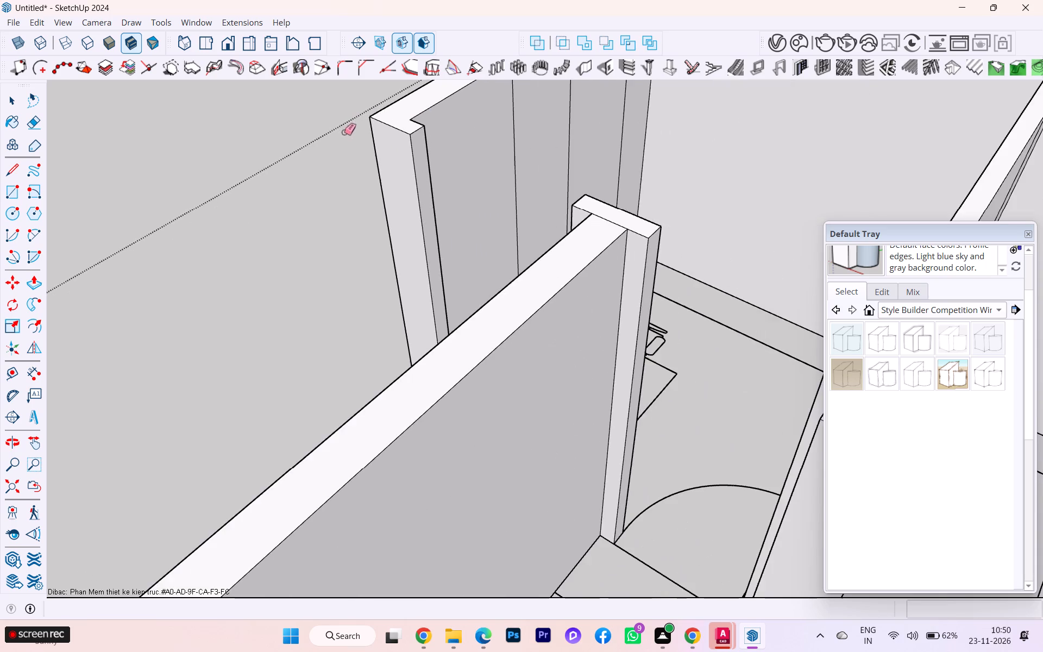
middle_click_drag(393, 184, 533, 204)
scroll(454, 196, "down", 2)
scroll(450, 196, "up", 1)
scroll(449, 195, "down", 3)
middle_click_drag(635, 189, 889, 170)
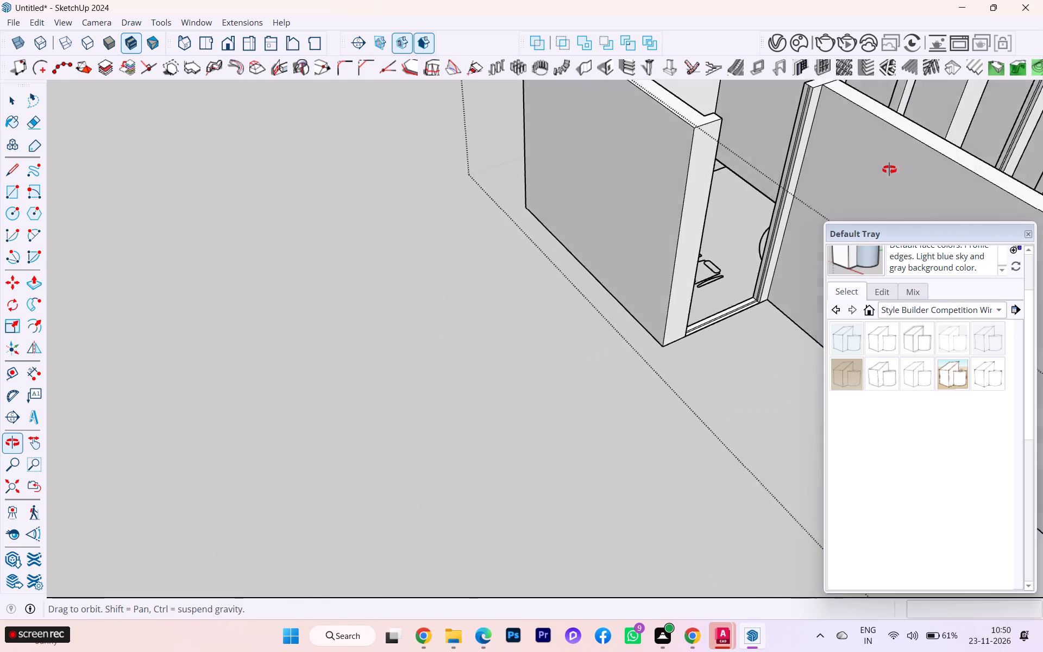
middle_click_drag(889, 170, 890, 170)
scroll(878, 127, "up", 2)
scroll(877, 126, "down", 1)
scroll(877, 126, "up", 2)
scroll(796, 128, "down", 3)
scroll(790, 147, "up", 1)
scroll(785, 155, "down", 1)
scroll(566, 351, "down", 3)
scroll(545, 372, "up", 3)
scroll(536, 379, "down", 5)
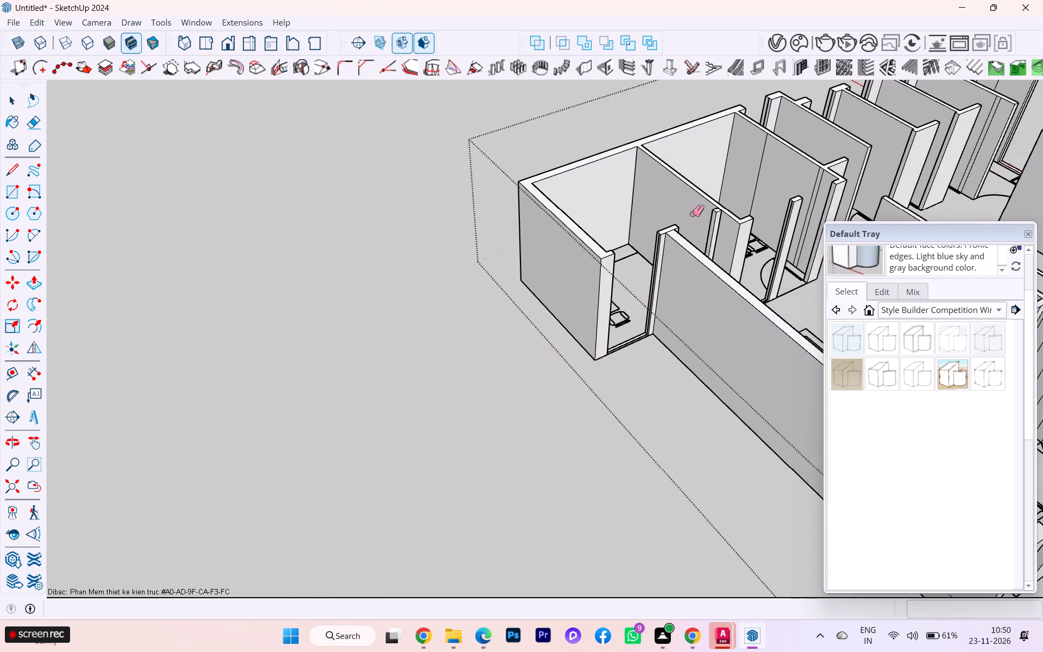
scroll(692, 212, "up", 8)
scroll(645, 289, "down", 1)
scroll(645, 289, "up", 2)
scroll(632, 245, "up", 1)
scroll(631, 245, "down", 3)
scroll(631, 245, "up", 12)
scroll(631, 241, "down", 1)
scroll(631, 241, "up", 10)
scroll(621, 249, "down", 2)
scroll(621, 249, "up", 1)
scroll(621, 249, "down", 1)
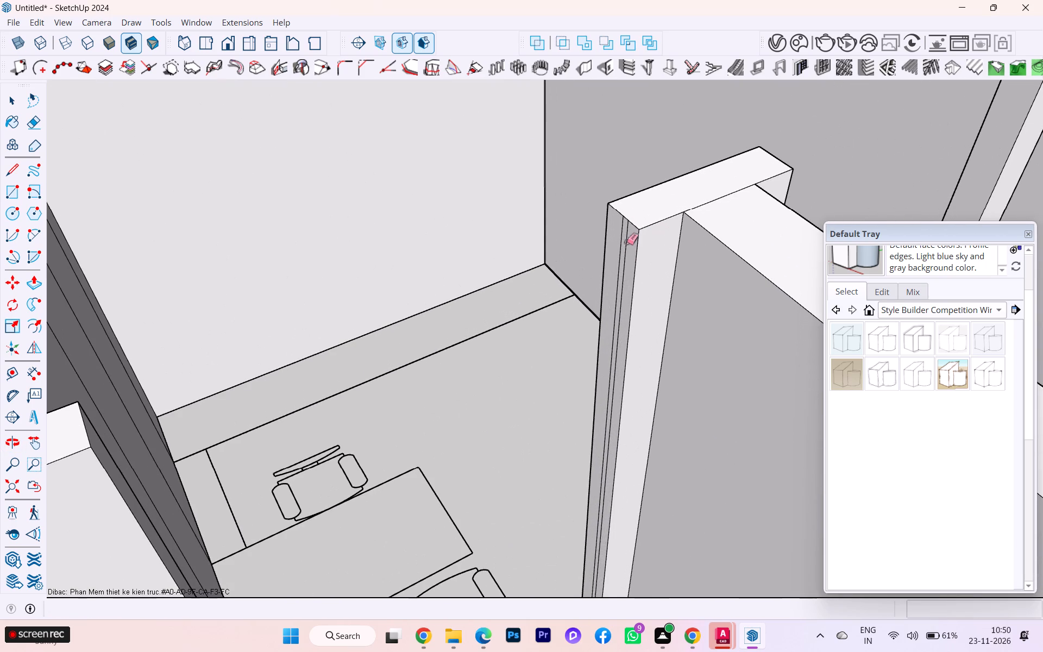
left_click(627, 240)
left_click(620, 246)
Erase the top seam between the corner office's small window-side wall piece and the long outer wall.
scroll(698, 206, "down", 3)
scroll(737, 208, "up", 1)
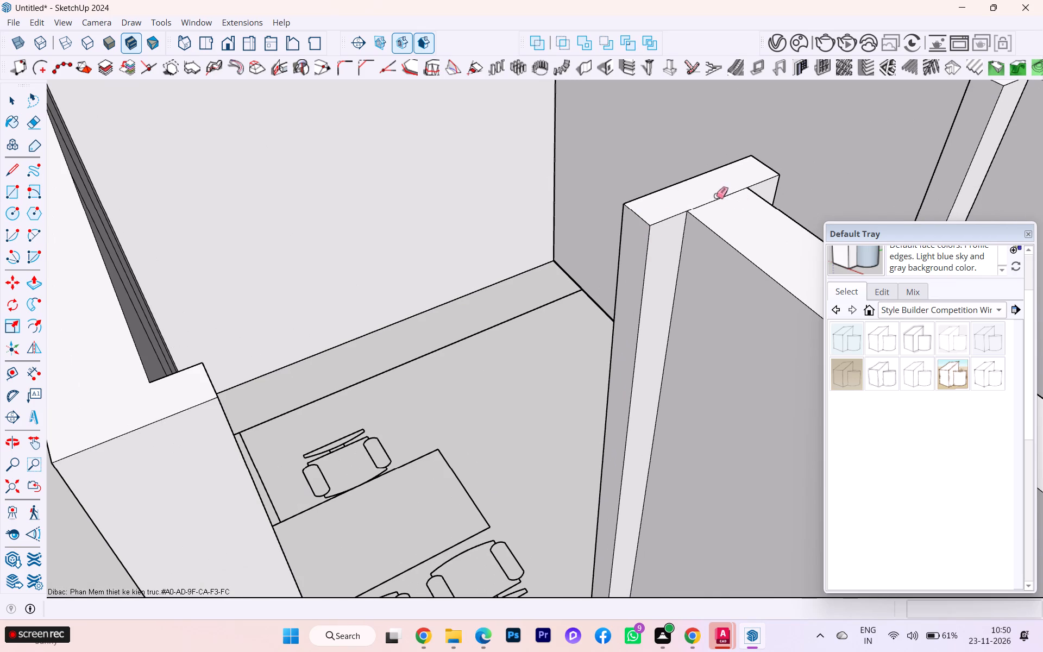
left_click(711, 202)
Erase the leftover vertical edges on the cross partition beyond the passage and on the wall adjoining it.
scroll(759, 197, "down", 2)
scroll(757, 199, "up", 4)
scroll(754, 202, "down", 4)
scroll(466, 205, "down", 1)
scroll(466, 205, "up", 1)
scroll(465, 205, "down", 5)
scroll(724, 239, "down", 2)
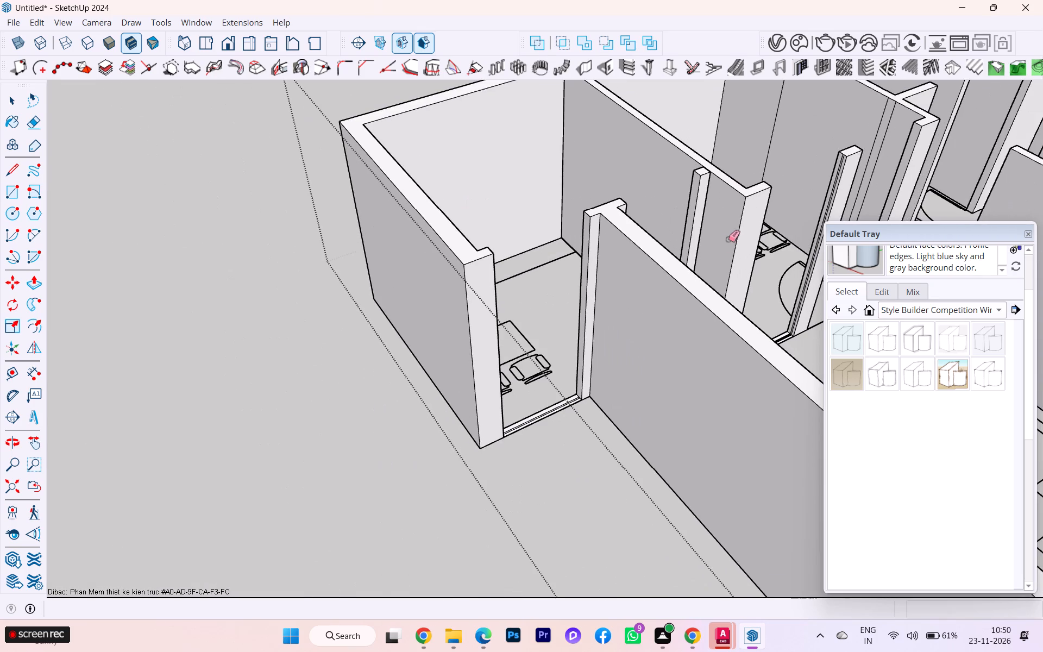
middle_click_drag(459, 264, 211, 223)
scroll(342, 211, "down", 5)
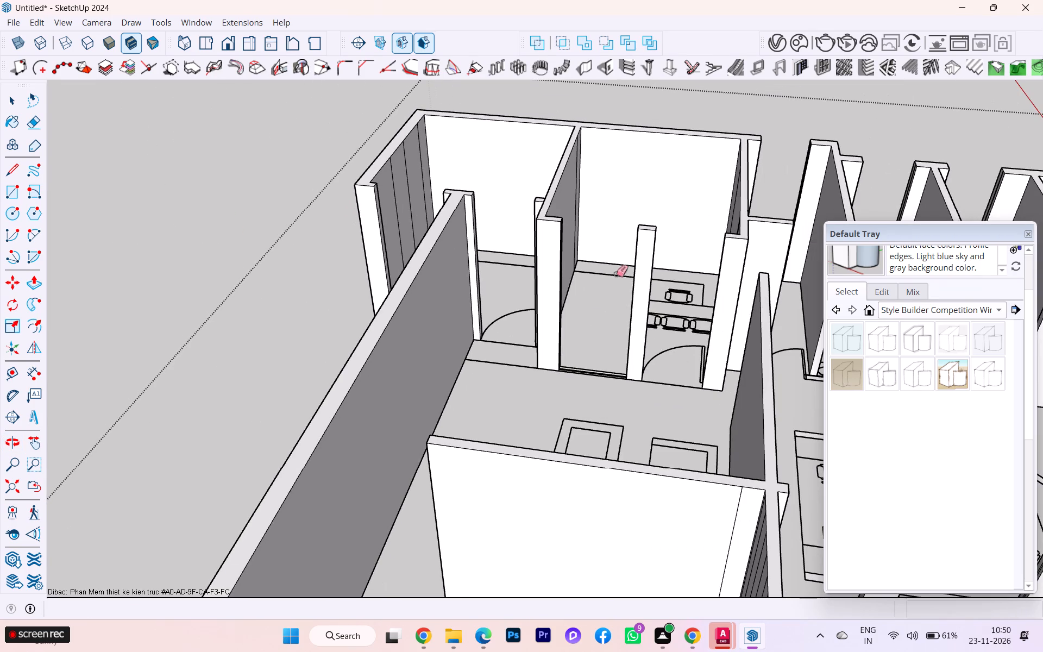
scroll(731, 282, "up", 1)
scroll(659, 276, "down", 2)
scroll(660, 273, "up", 1)
scroll(662, 272, "down", 3)
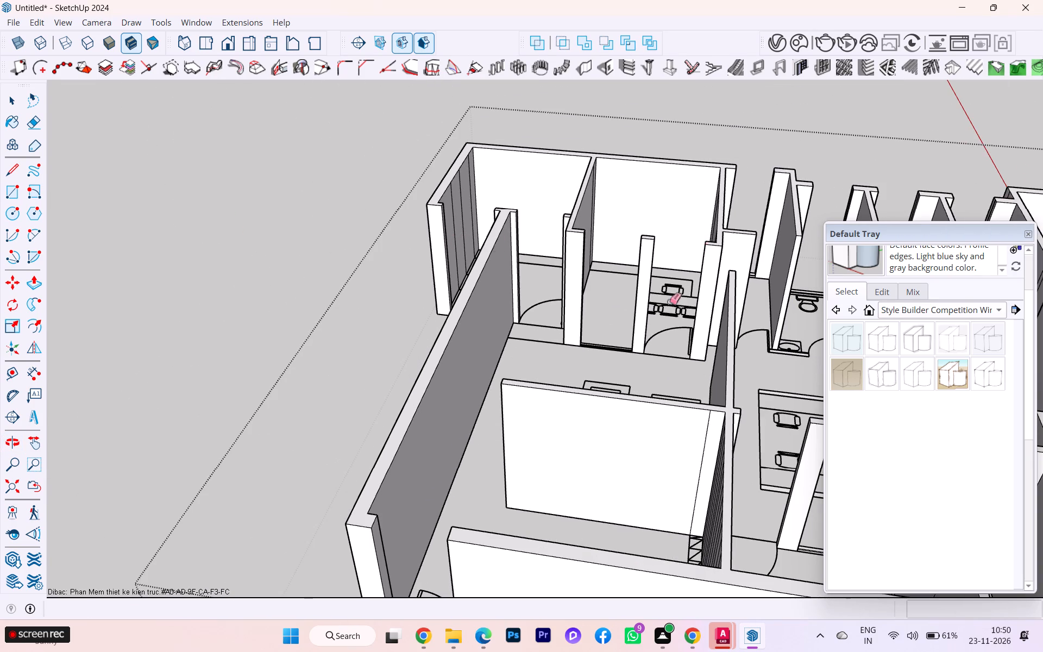
scroll(677, 304, "up", 2)
scroll(681, 306, "down", 1)
left_click(708, 471)
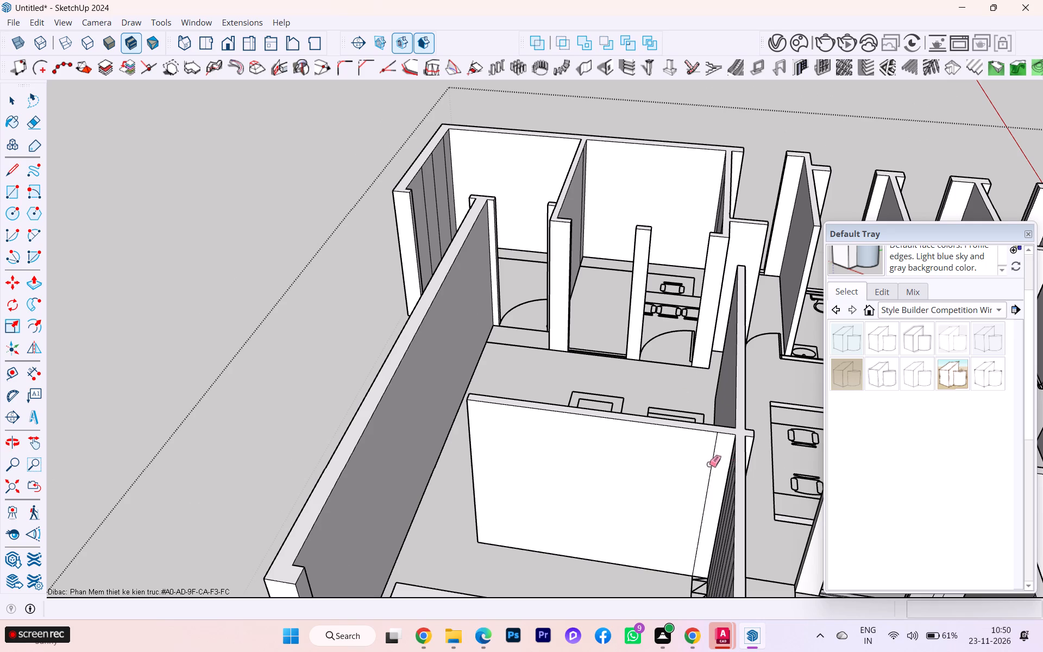
left_click(709, 464)
left_click(715, 459)
scroll(577, 281, "up", 1)
scroll(576, 281, "down", 3)
scroll(566, 287, "up", 2)
scroll(565, 287, "down", 3)
scroll(512, 271, "down", 1)
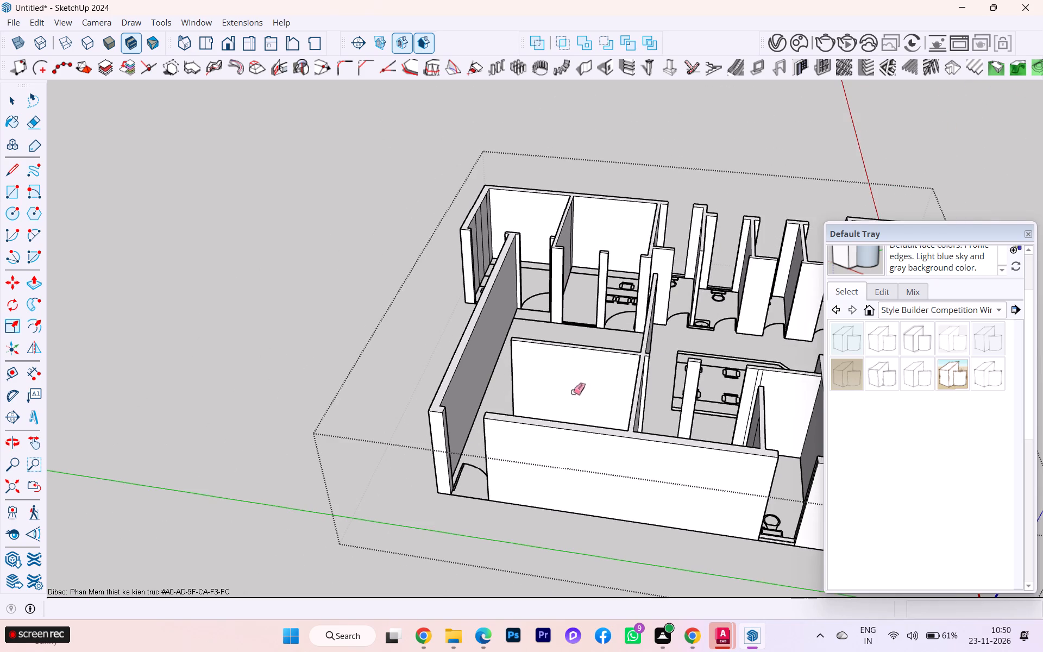
scroll(601, 377, "down", 2)
scroll(657, 358, "up", 1)
scroll(661, 357, "down", 1)
scroll(698, 355, "up", 5)
scroll(714, 367, "down", 1)
scroll(716, 368, "up", 5)
scroll(778, 417, "down", 1)
scroll(778, 417, "up", 4)
left_click_drag(736, 363, 784, 367)
scroll(477, 285, "down", 3)
scroll(476, 285, "up", 2)
scroll(476, 285, "down", 2)
scroll(651, 314, "down", 1)
Erase the three leftover vertical edges on the face of the short partition opposite the narrow free-standing wall piece.
middle_click_drag(633, 326, 447, 338)
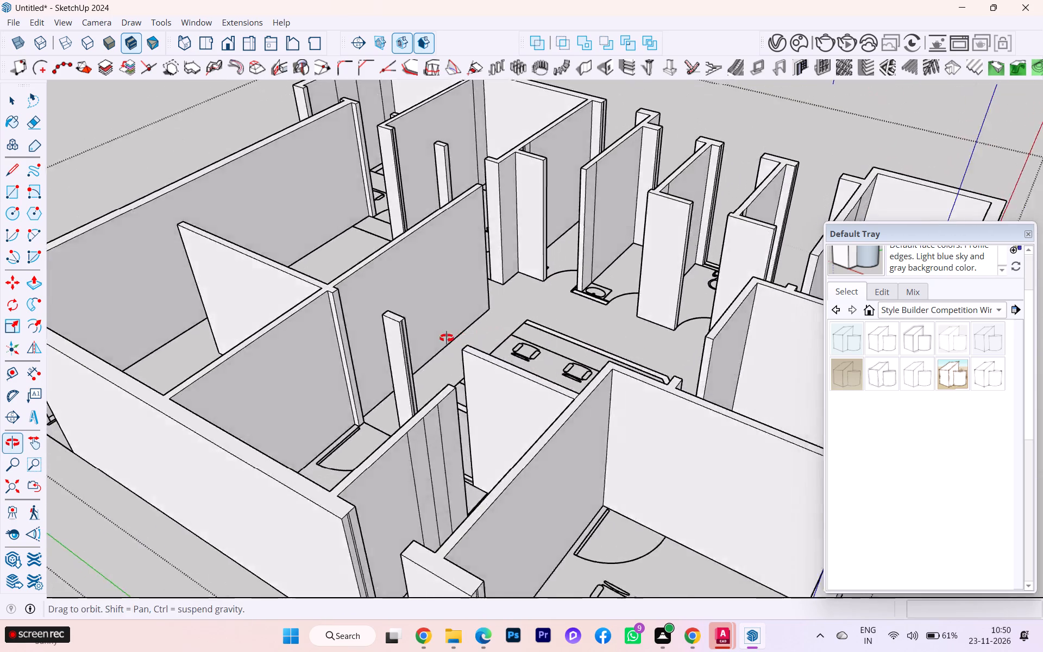
middle_click_drag(447, 338, 433, 336)
scroll(414, 330, "up", 1)
scroll(318, 287, "up", 4)
left_click_drag(193, 515, 236, 503)
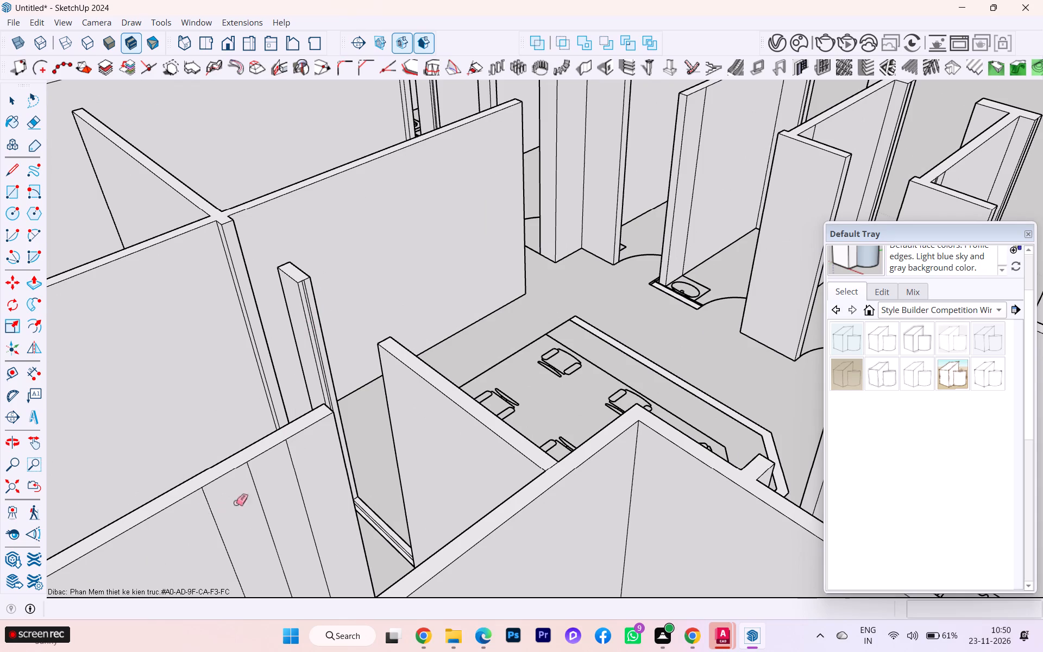
left_click_drag(236, 503, 319, 483)
Erase the two vertical lines on the side face of the narrow free-standing wall piece near the door.
scroll(344, 272, "up", 2)
scroll(339, 273, "down", 2)
scroll(335, 275, "up", 7)
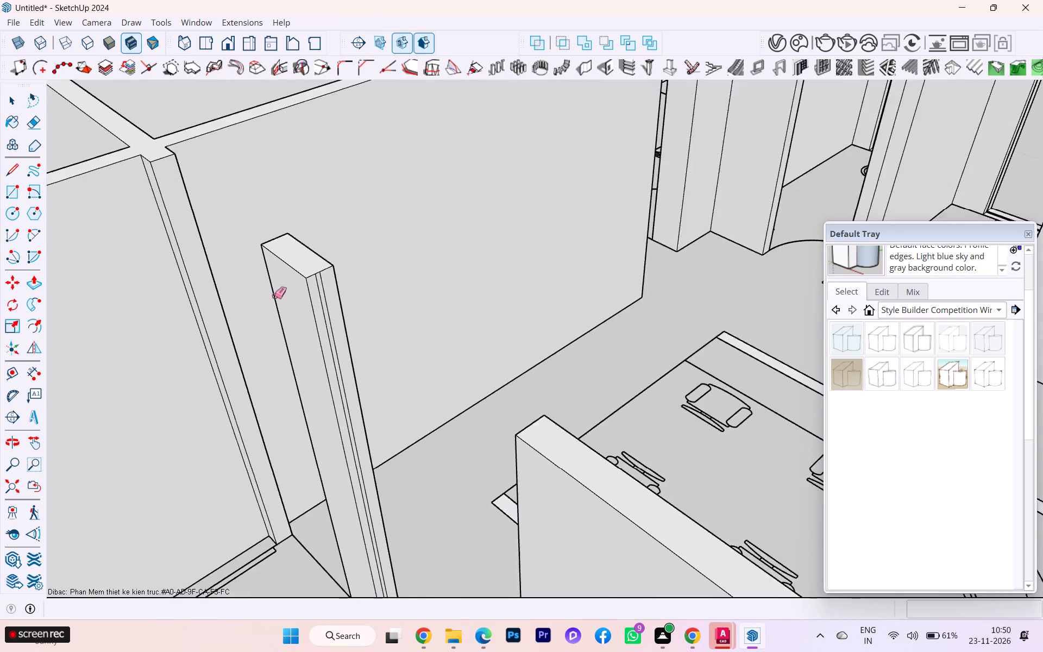
scroll(274, 296, "up", 5)
left_click_drag(338, 283, 356, 278)
Erase the vertical window lines on the two jamb faces of the outer wall beside the inner rooms.
scroll(521, 201, "down", 8)
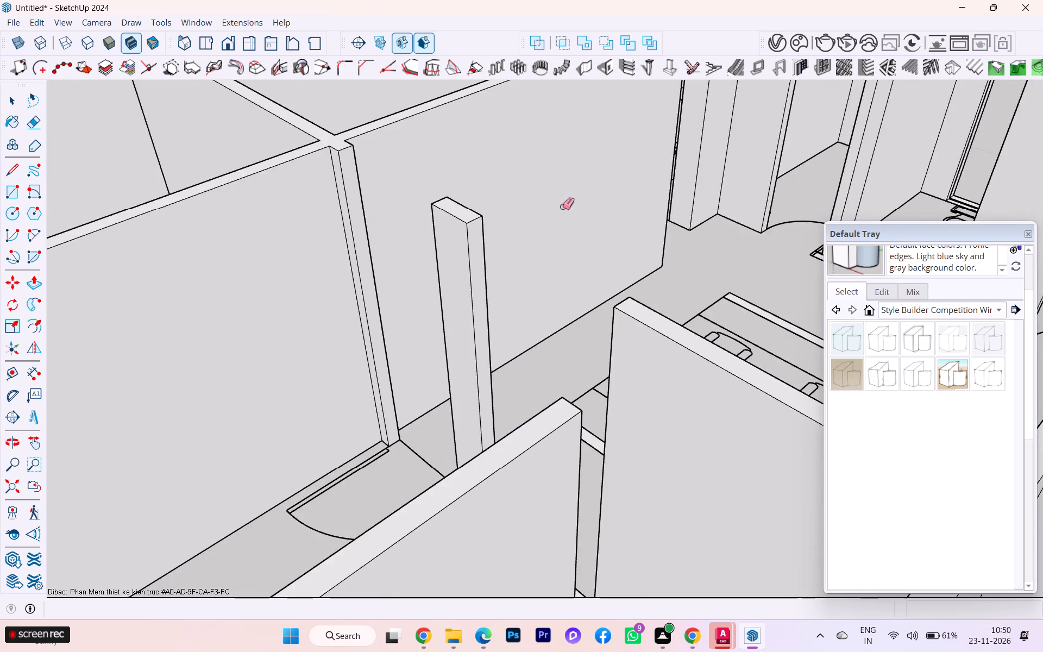
scroll(350, 203, "down", 3)
middle_click_drag(346, 195, 262, 177)
scroll(591, 222, "down", 3)
scroll(598, 224, "up", 1)
scroll(598, 224, "down", 1)
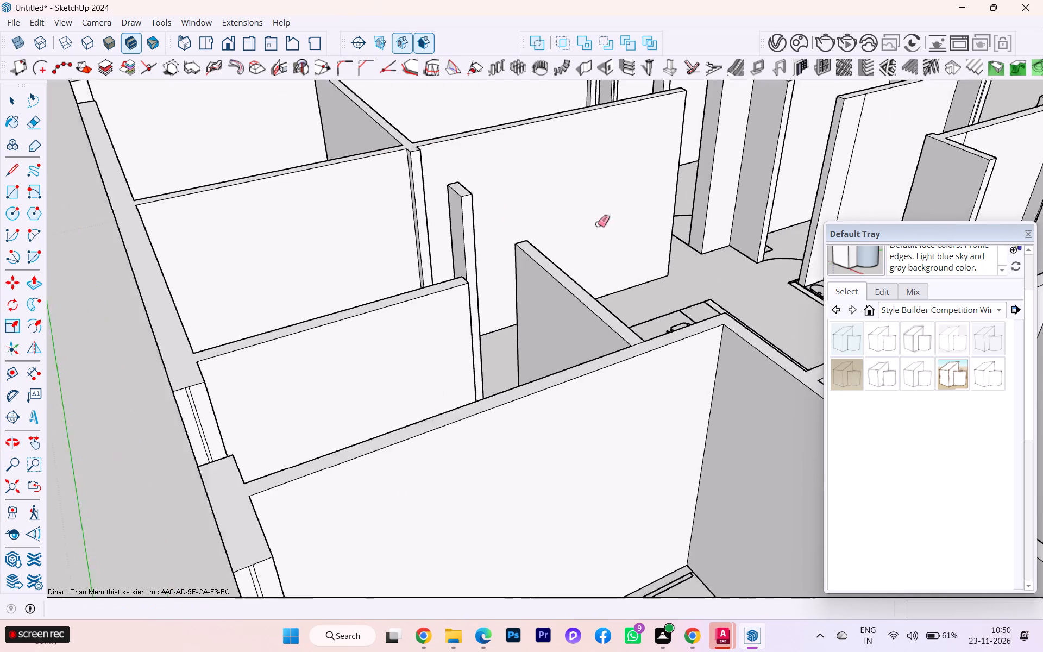
scroll(296, 419, "up", 4)
left_click_drag(235, 362, 244, 353)
scroll(318, 268, "down", 2)
scroll(318, 268, "up", 4)
scroll(319, 270, "down", 1)
left_click_drag(330, 491, 344, 484)
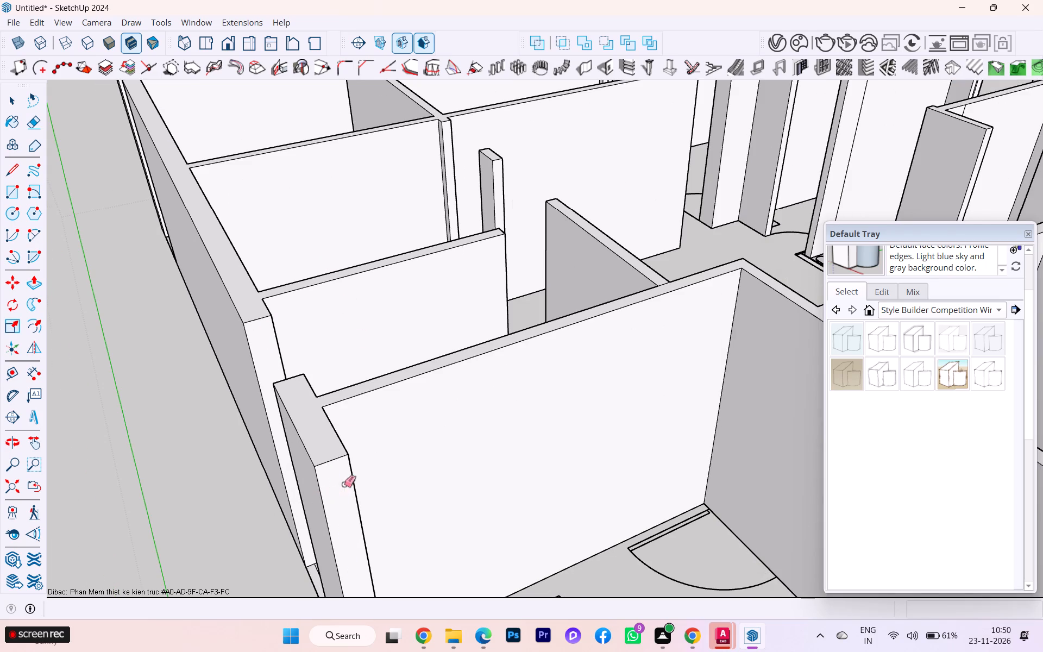
Erase the leftover vertical edge on the partition of the small toilet room opposite the central seating area.
scroll(500, 309, "down", 6)
scroll(781, 195, "up", 2)
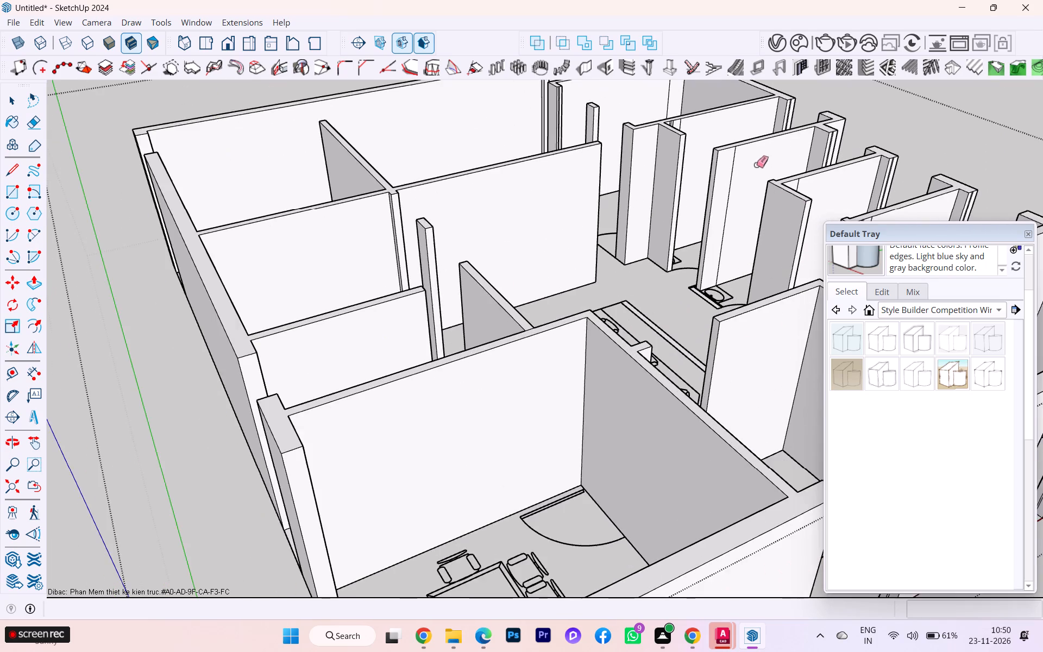
scroll(748, 158, "up", 3)
left_click_drag(747, 158, 720, 169)
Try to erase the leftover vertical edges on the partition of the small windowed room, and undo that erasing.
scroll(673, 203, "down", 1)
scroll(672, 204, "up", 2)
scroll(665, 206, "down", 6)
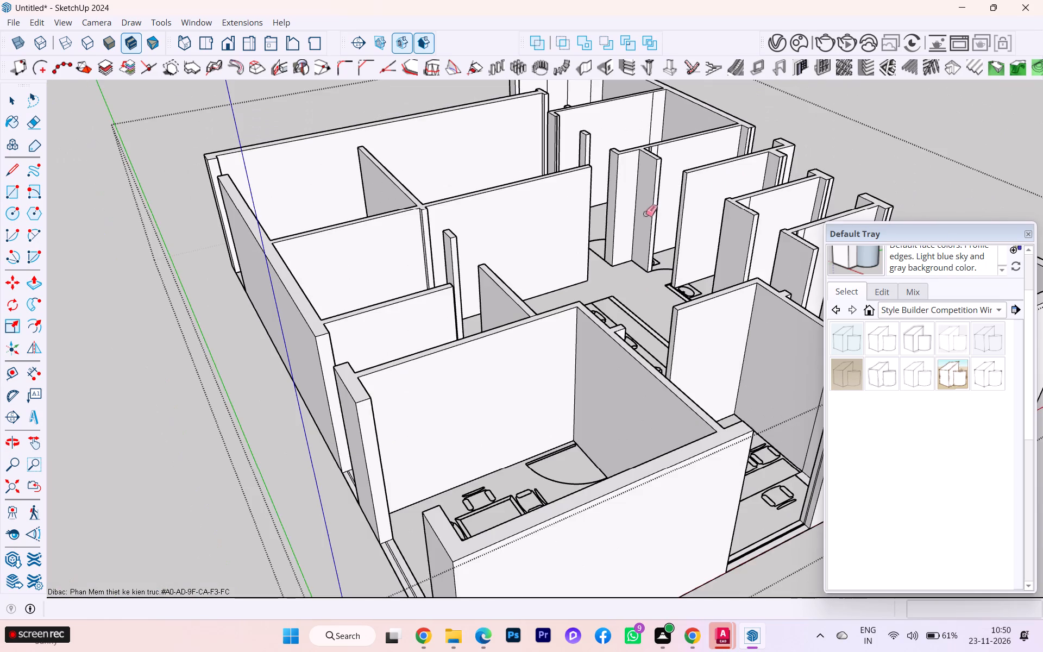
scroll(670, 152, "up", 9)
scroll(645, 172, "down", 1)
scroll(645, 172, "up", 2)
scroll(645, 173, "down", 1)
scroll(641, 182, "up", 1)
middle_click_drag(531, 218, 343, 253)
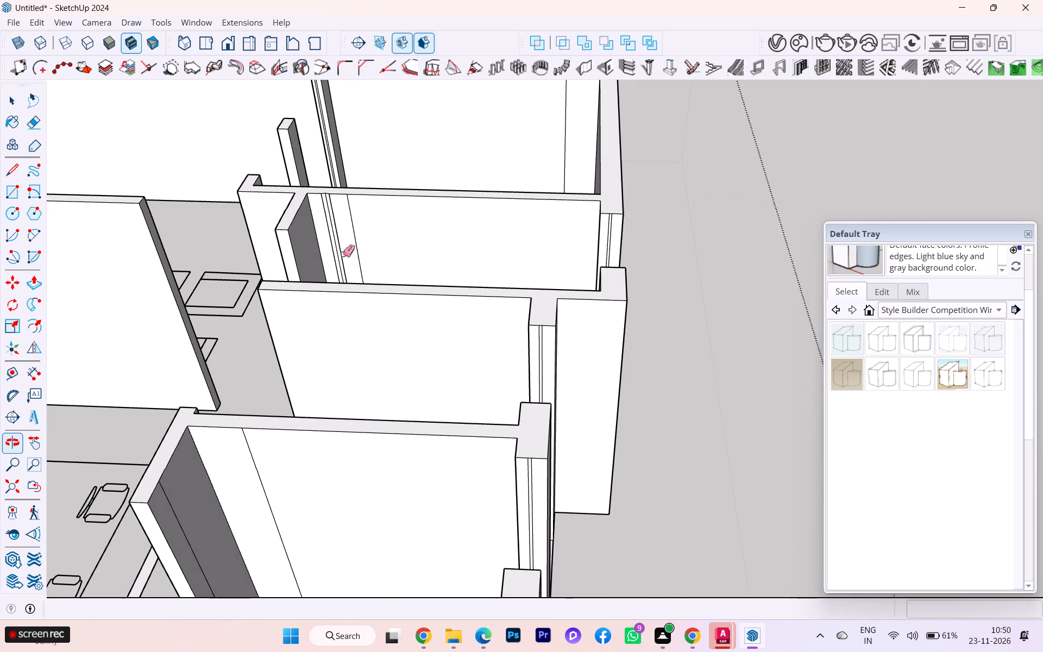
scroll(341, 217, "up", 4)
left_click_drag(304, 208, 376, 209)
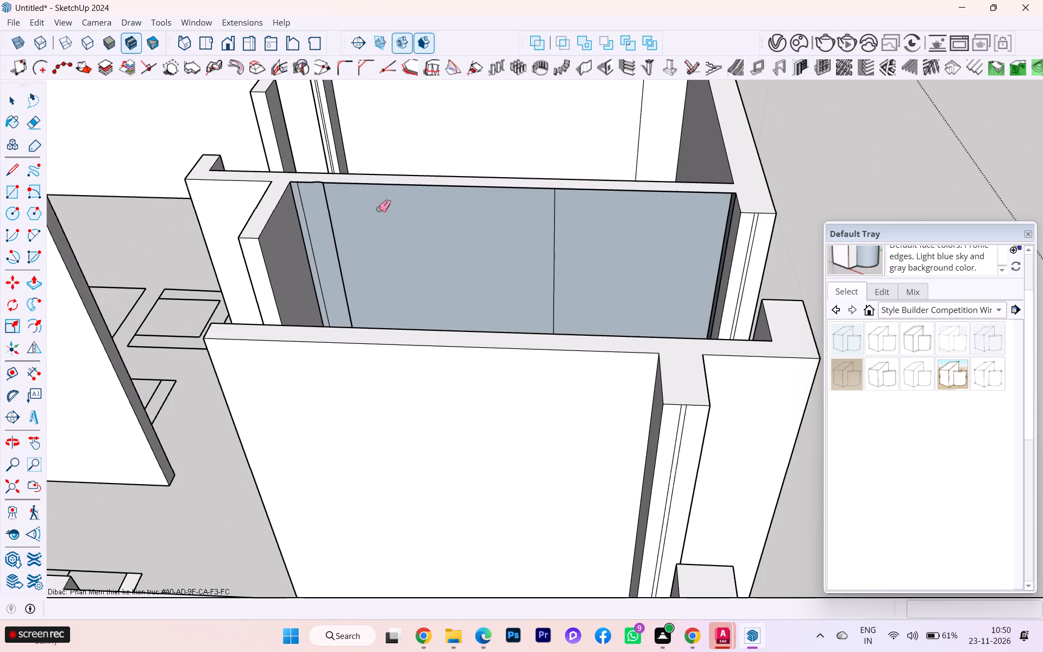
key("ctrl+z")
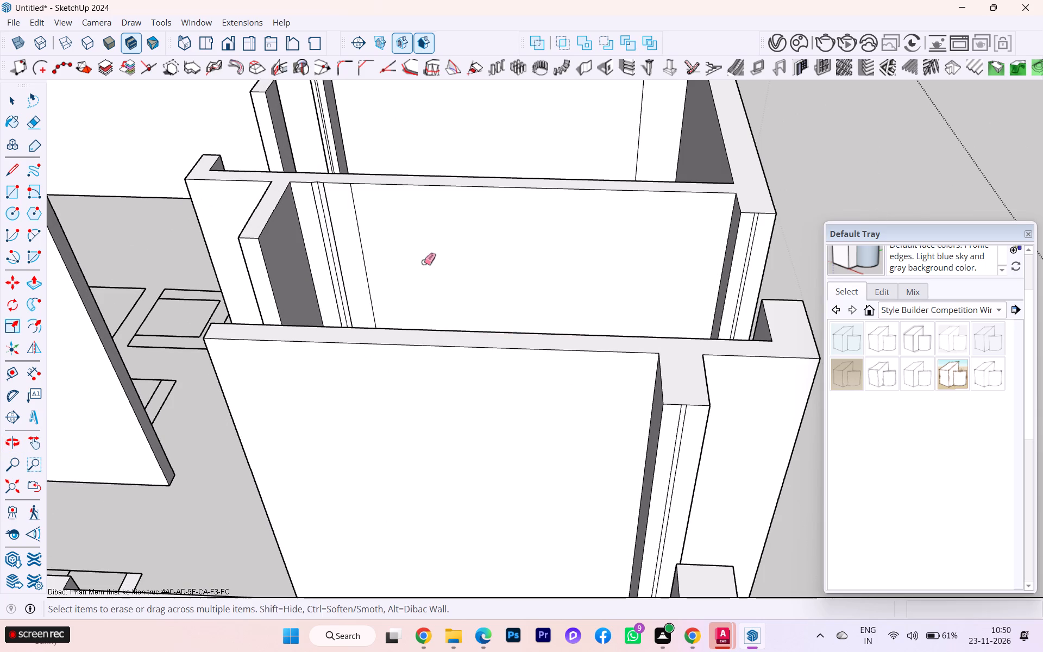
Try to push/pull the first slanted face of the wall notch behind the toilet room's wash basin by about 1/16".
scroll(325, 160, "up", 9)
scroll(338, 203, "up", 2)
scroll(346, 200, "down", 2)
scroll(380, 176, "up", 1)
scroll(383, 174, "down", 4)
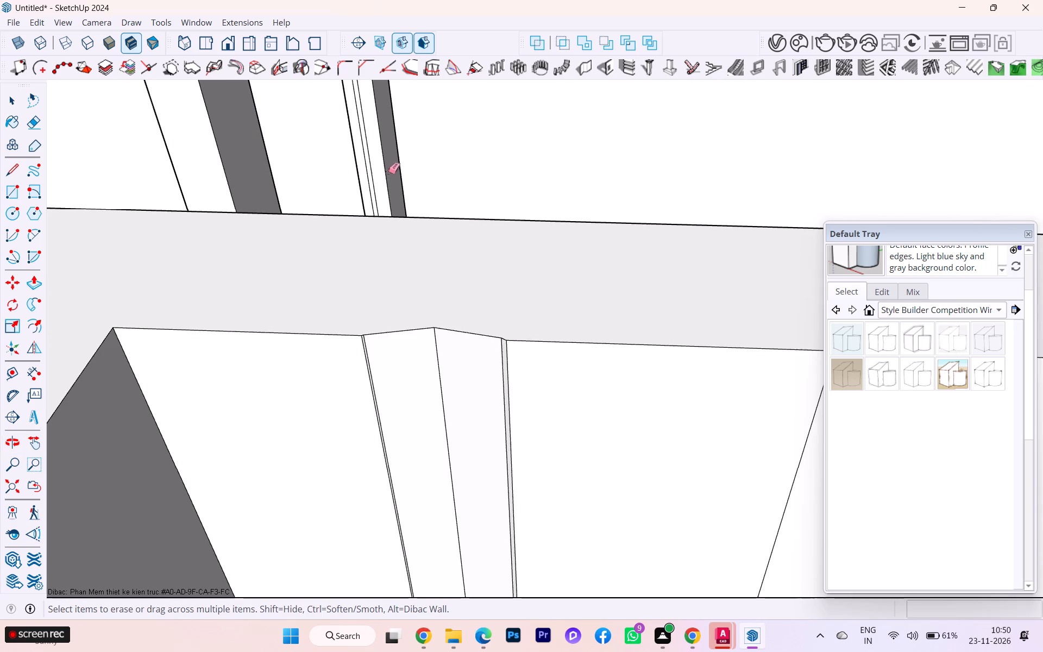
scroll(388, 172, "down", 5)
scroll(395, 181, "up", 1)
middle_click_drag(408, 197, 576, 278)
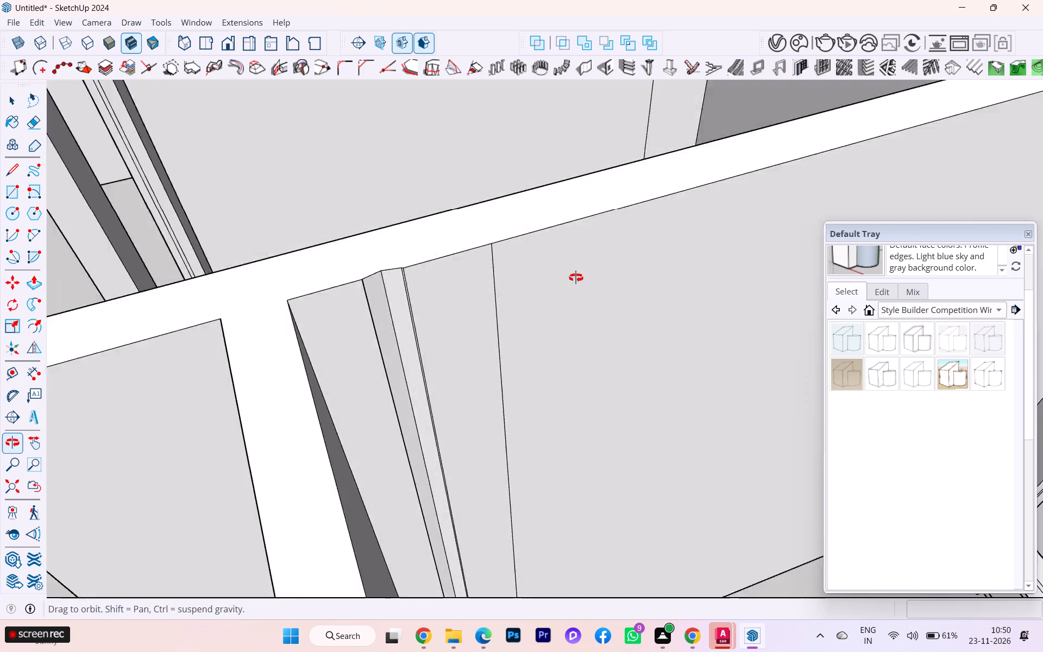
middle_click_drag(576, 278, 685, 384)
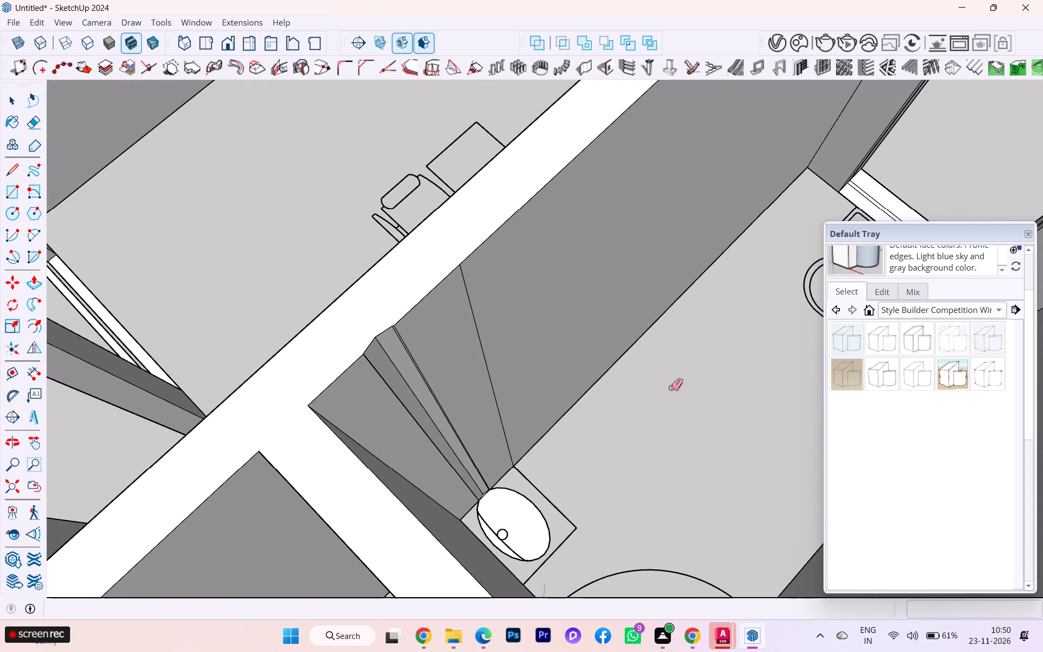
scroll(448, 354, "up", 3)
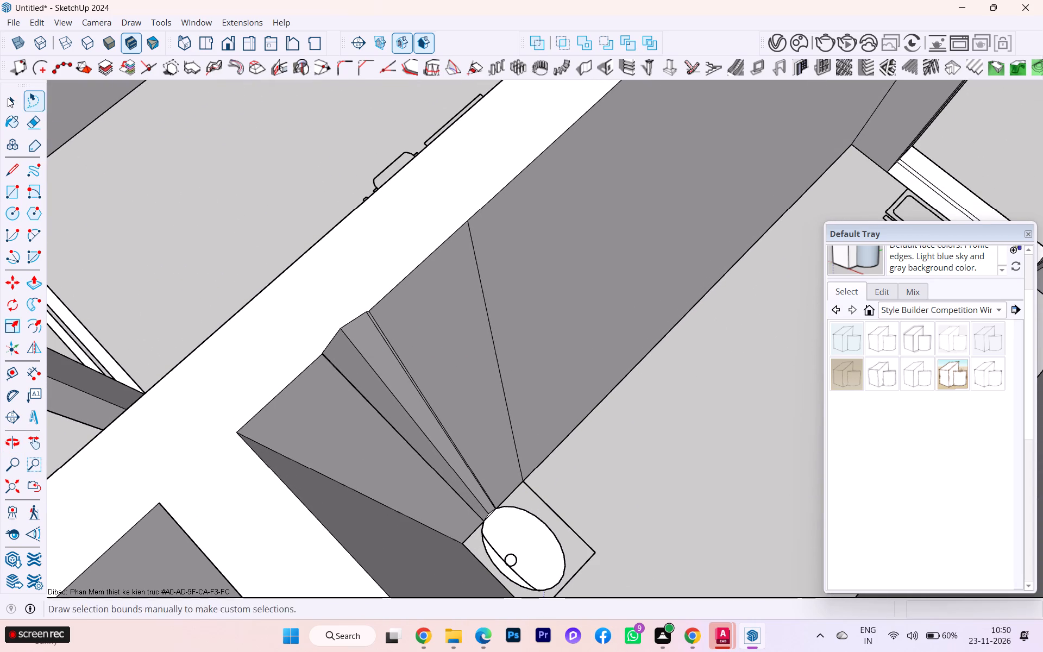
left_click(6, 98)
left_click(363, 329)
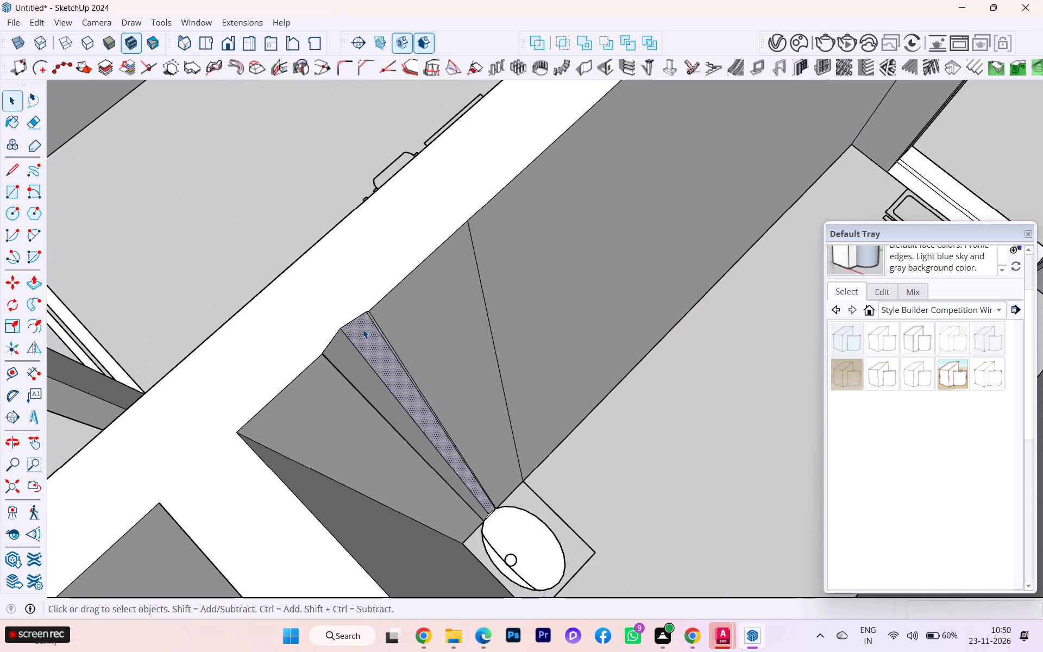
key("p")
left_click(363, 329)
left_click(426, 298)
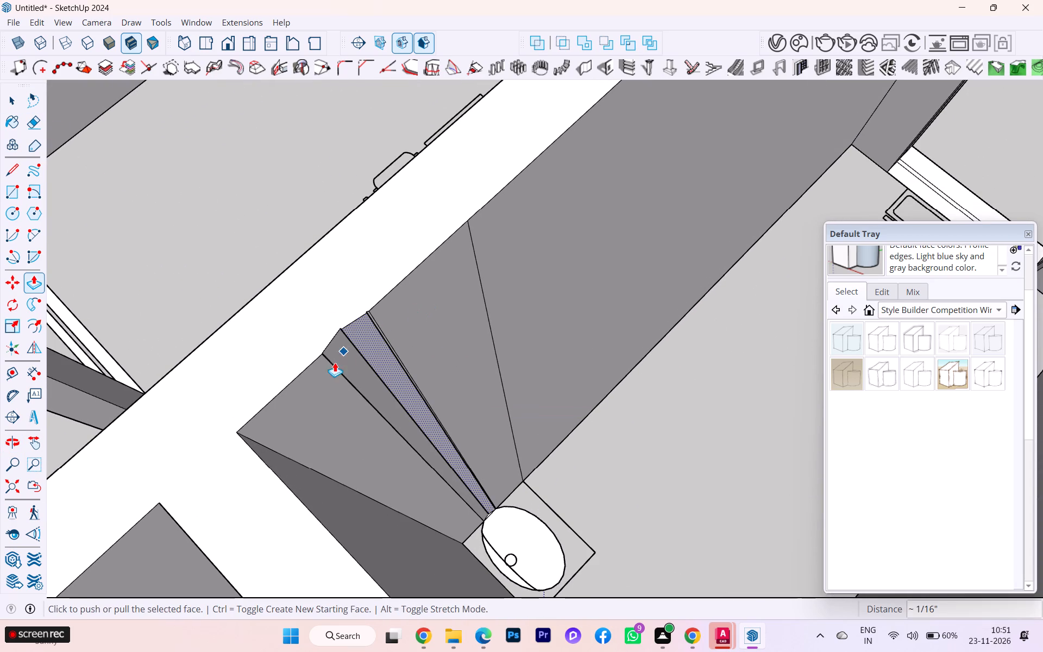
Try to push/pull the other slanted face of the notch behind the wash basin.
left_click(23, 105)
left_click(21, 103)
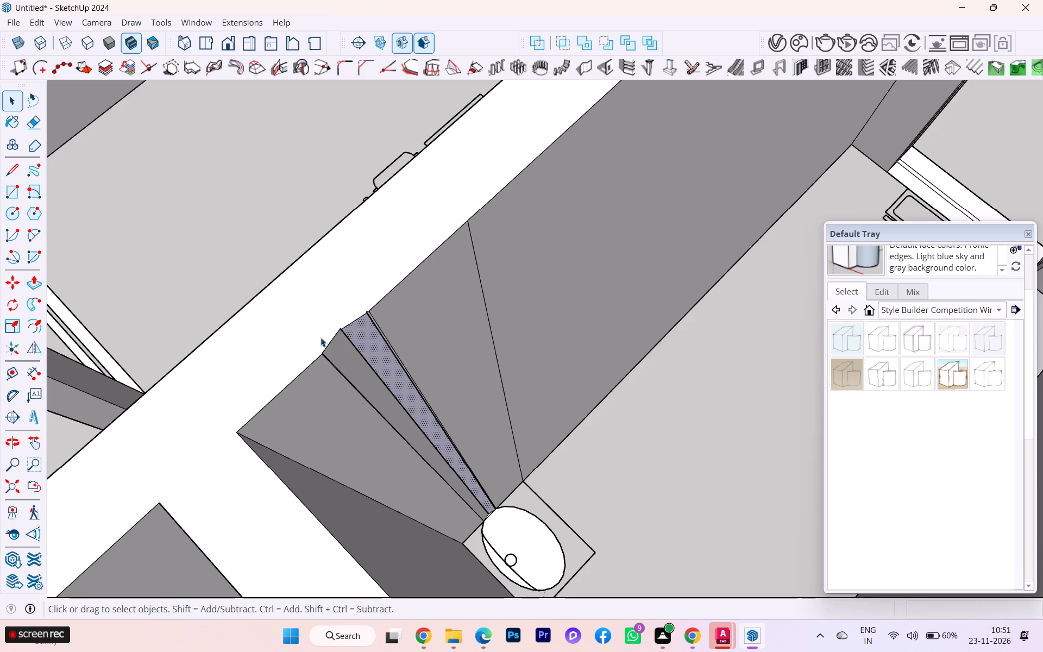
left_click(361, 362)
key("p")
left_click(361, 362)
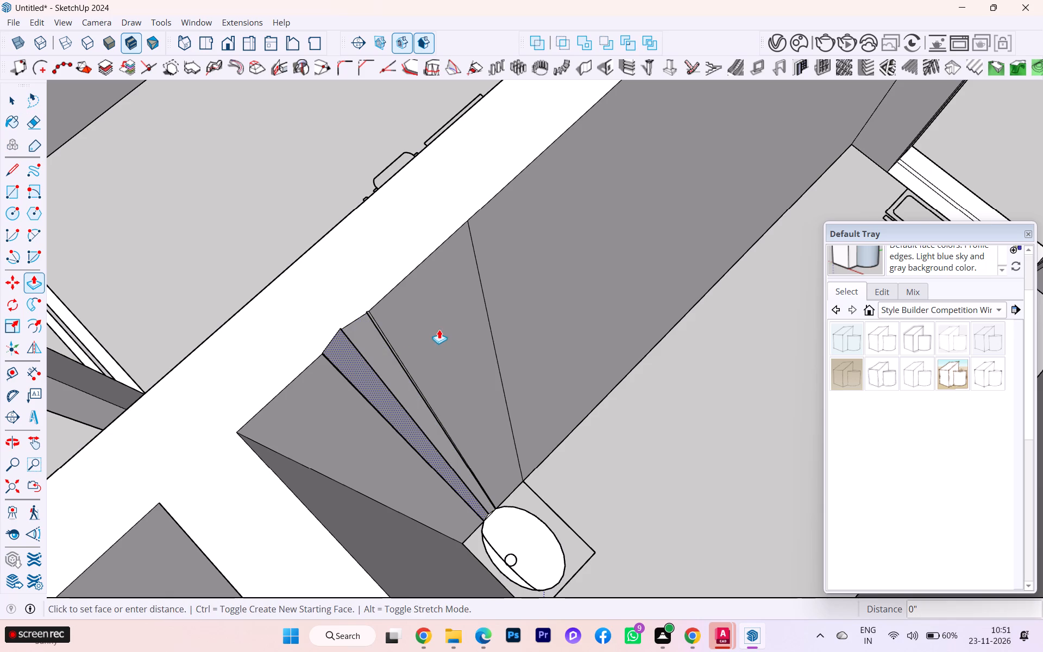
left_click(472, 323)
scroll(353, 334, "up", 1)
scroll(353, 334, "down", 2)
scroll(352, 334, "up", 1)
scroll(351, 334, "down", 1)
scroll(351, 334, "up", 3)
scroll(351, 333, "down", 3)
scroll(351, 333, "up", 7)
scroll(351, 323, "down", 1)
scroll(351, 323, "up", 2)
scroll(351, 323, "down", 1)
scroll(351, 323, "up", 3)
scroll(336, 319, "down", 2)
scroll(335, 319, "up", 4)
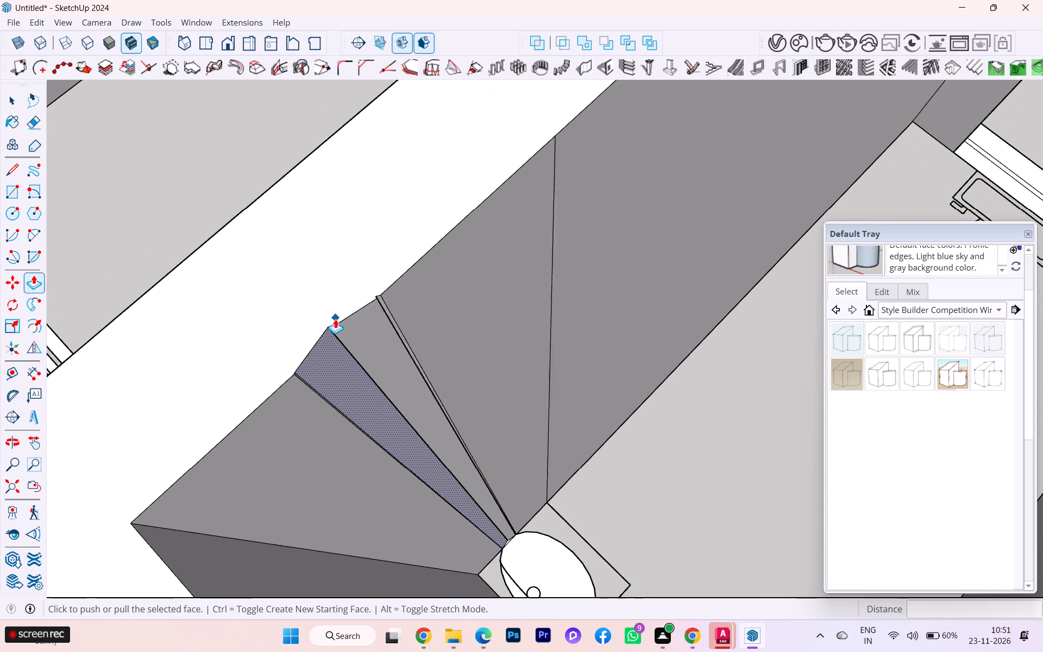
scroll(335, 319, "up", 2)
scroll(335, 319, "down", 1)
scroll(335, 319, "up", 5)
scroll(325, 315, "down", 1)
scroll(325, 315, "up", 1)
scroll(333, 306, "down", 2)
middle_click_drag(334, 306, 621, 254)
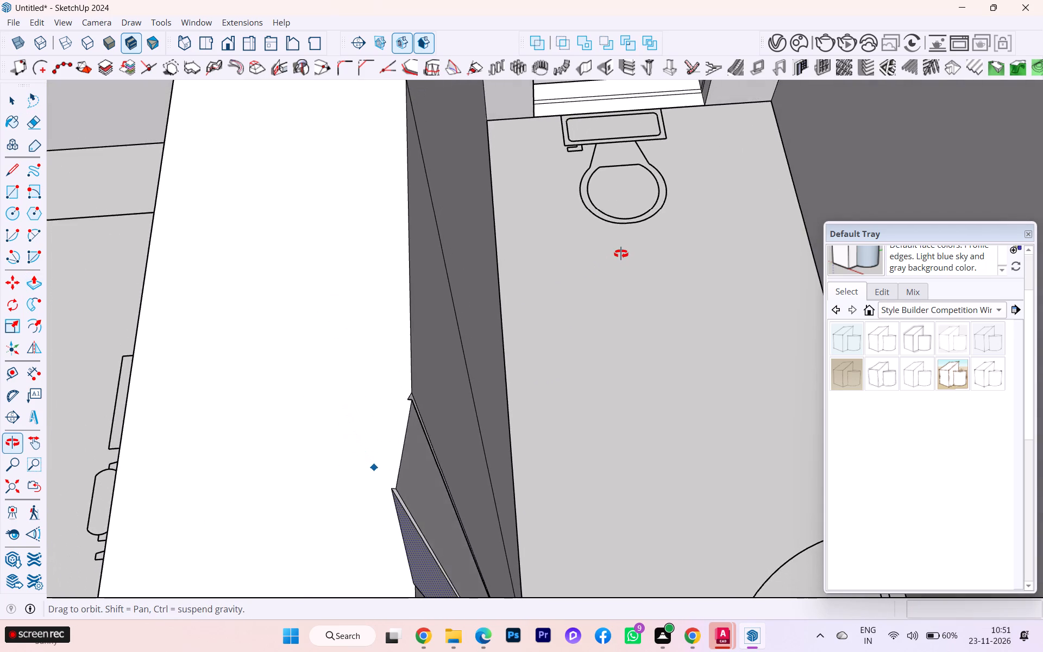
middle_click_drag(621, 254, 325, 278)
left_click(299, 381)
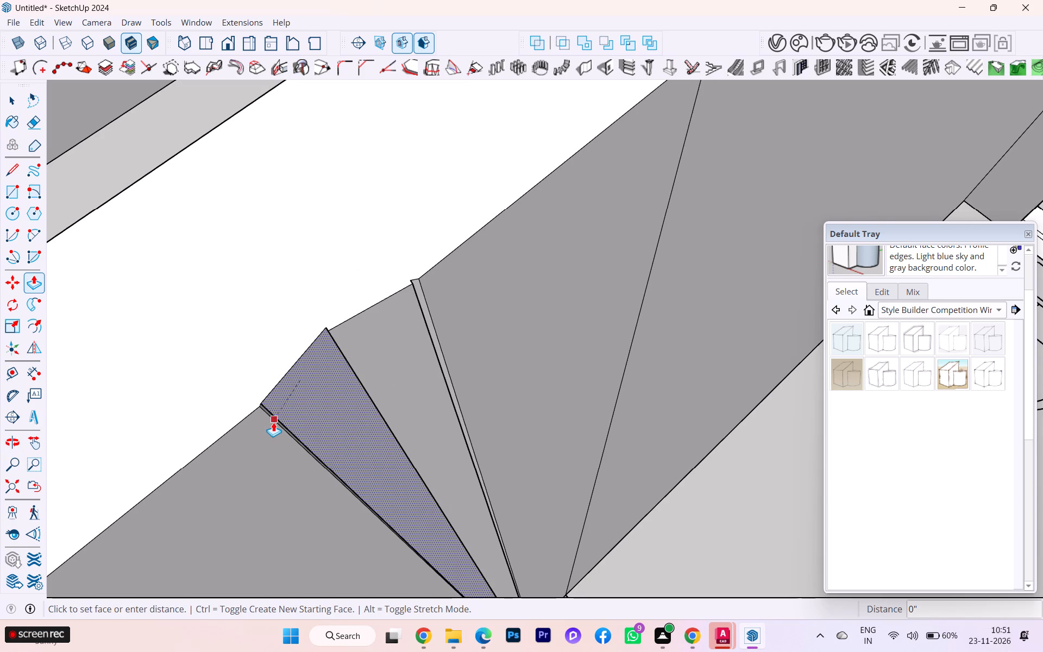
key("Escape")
Push/pull the small floor face inside the notch behind the wash basin up 10', level with the wall top.
scroll(475, 297, "up", 1)
scroll(475, 297, "down", 5)
scroll(475, 297, "up", 3)
scroll(475, 297, "down", 1)
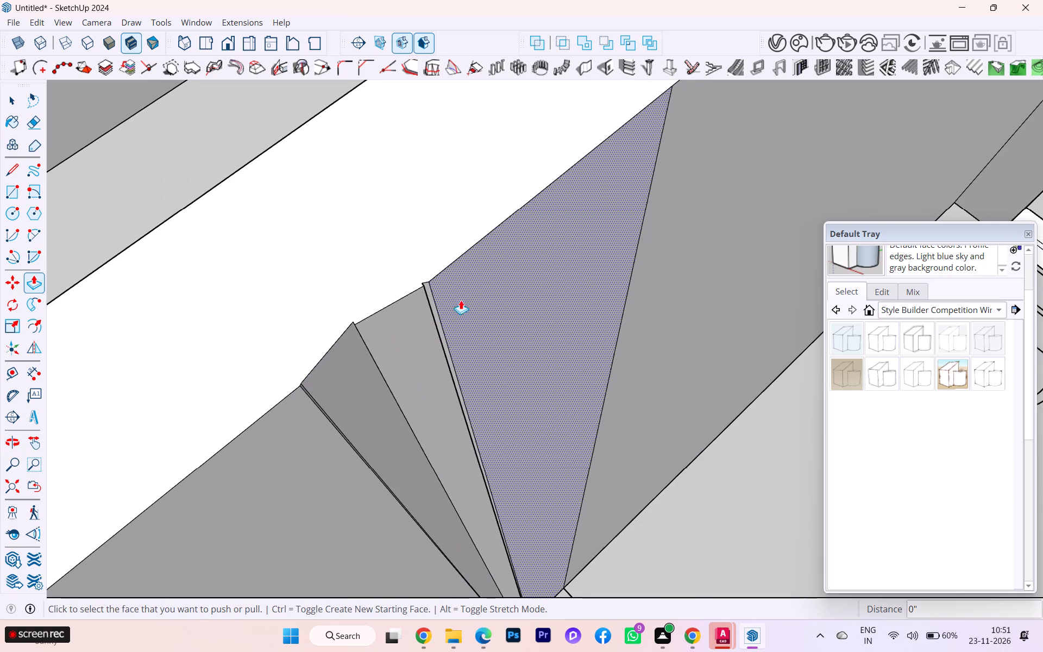
scroll(462, 288, "down", 1)
scroll(463, 288, "up", 1)
scroll(463, 287, "down", 2)
scroll(517, 264, "down", 3)
scroll(517, 264, "up", 1)
scroll(517, 264, "down", 2)
scroll(517, 264, "up", 3)
scroll(517, 264, "down", 2)
scroll(450, 270, "up", 3)
scroll(450, 270, "down", 4)
scroll(450, 270, "up", 1)
scroll(447, 268, "down", 1)
scroll(445, 267, "up", 1)
scroll(445, 267, "down", 1)
scroll(444, 267, "up", 1)
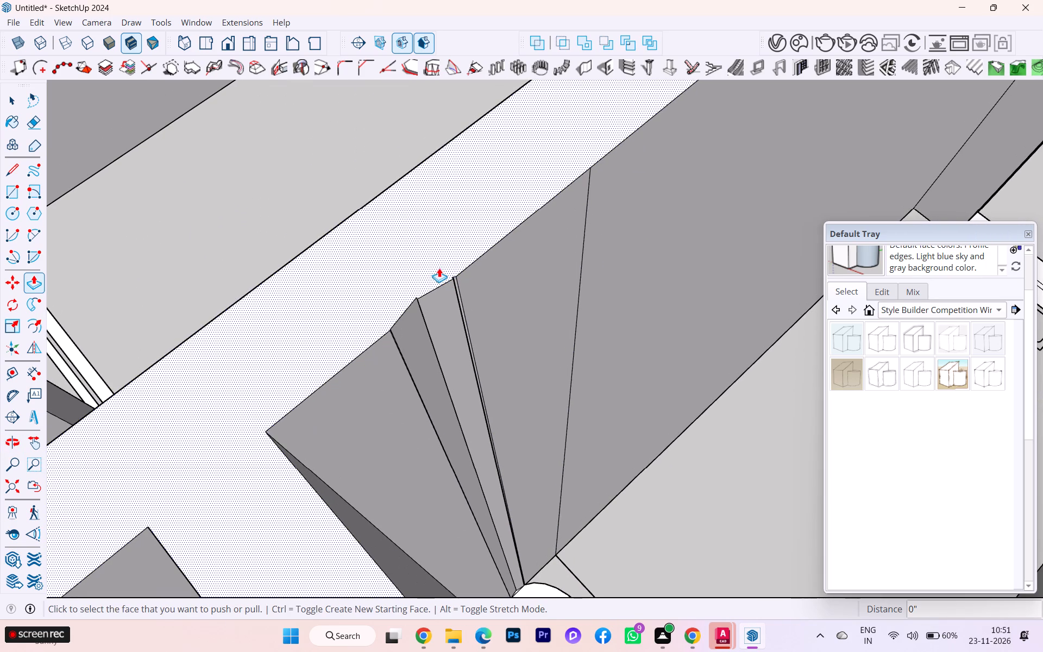
scroll(397, 248, "down", 3)
scroll(396, 247, "up", 2)
scroll(297, 221, "down", 4)
scroll(297, 221, "up", 1)
scroll(297, 221, "down", 1)
scroll(426, 412, "up", 7)
scroll(474, 447, "down", 1)
scroll(474, 447, "up", 1)
scroll(474, 447, "down", 1)
scroll(474, 447, "up", 4)
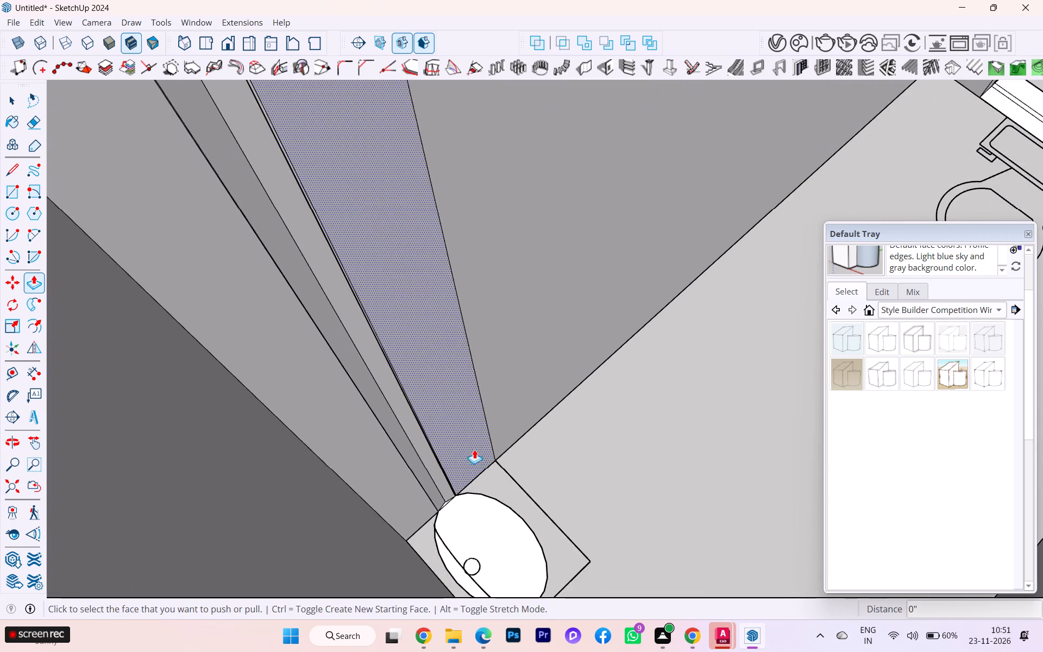
scroll(474, 449, "up", 7)
scroll(438, 511, "down", 1)
scroll(438, 511, "up", 8)
scroll(411, 511, "down", 1)
scroll(411, 511, "up", 1)
scroll(410, 511, "down", 1)
scroll(410, 511, "up", 1)
left_click(409, 510)
scroll(367, 395, "down", 2)
scroll(366, 395, "up", 2)
scroll(366, 395, "down", 1)
scroll(366, 395, "up", 1)
scroll(366, 395, "down", 2)
scroll(366, 391, "up", 1)
scroll(366, 391, "down", 4)
scroll(367, 391, "up", 3)
scroll(388, 412, "down", 1)
scroll(388, 413, "up", 1)
scroll(388, 415, "down", 2)
scroll(391, 418, "up", 4)
scroll(391, 418, "down", 3)
scroll(413, 427, "up", 1)
scroll(413, 427, "down", 3)
scroll(413, 429, "up", 1)
scroll(438, 458, "down", 1)
scroll(438, 458, "up", 1)
scroll(438, 458, "down", 7)
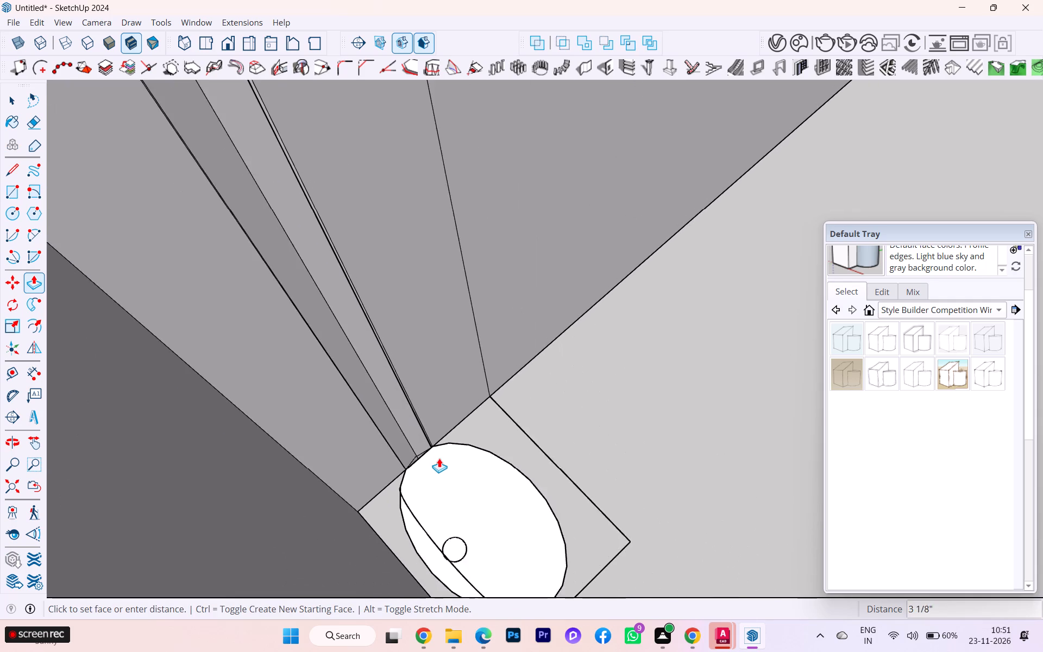
scroll(439, 458, "down", 14)
scroll(431, 484, "up", 3)
scroll(431, 484, "down", 5)
scroll(324, 311, "up", 1)
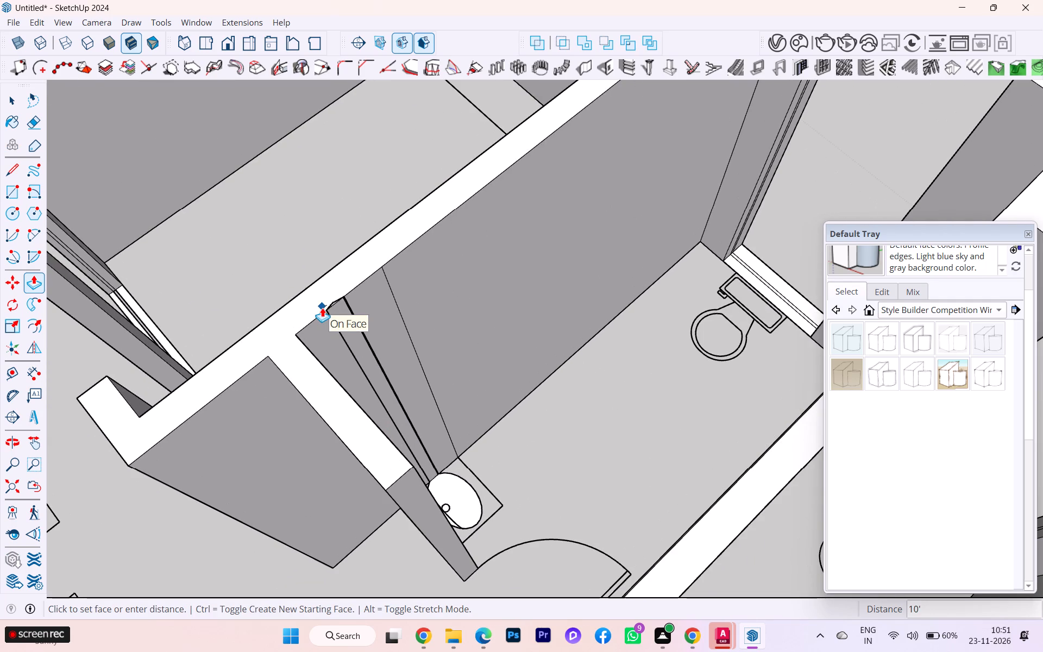
left_click(322, 308)
Erase the two slanted edges of the filled notch from the wall's top face.
scroll(315, 313, "up", 2)
scroll(315, 313, "down", 1)
scroll(315, 313, "up", 2)
scroll(315, 313, "down", 1)
scroll(315, 314, "up", 2)
scroll(338, 295, "down", 2)
scroll(338, 295, "up", 4)
scroll(338, 295, "down", 1)
scroll(339, 294, "up", 3)
scroll(361, 289, "down", 1)
scroll(361, 289, "up", 2)
scroll(366, 289, "down", 1)
scroll(366, 289, "up", 2)
scroll(342, 333, "up", 2)
scroll(342, 333, "down", 1)
scroll(342, 333, "up", 1)
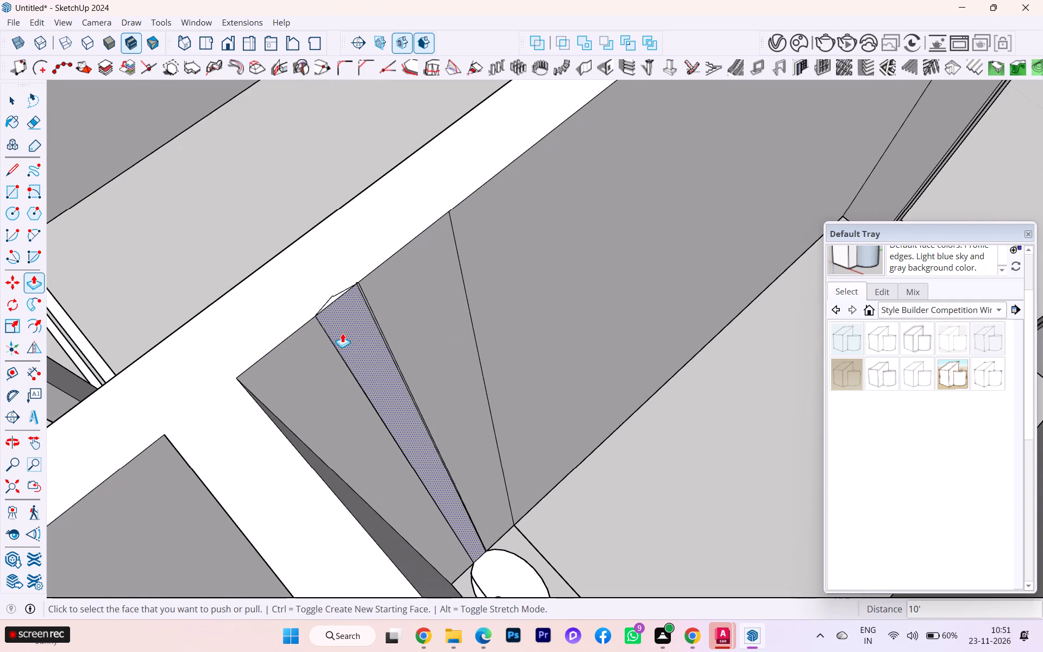
key("e")
scroll(337, 313, "up", 3)
left_click(325, 294)
left_click(330, 293)
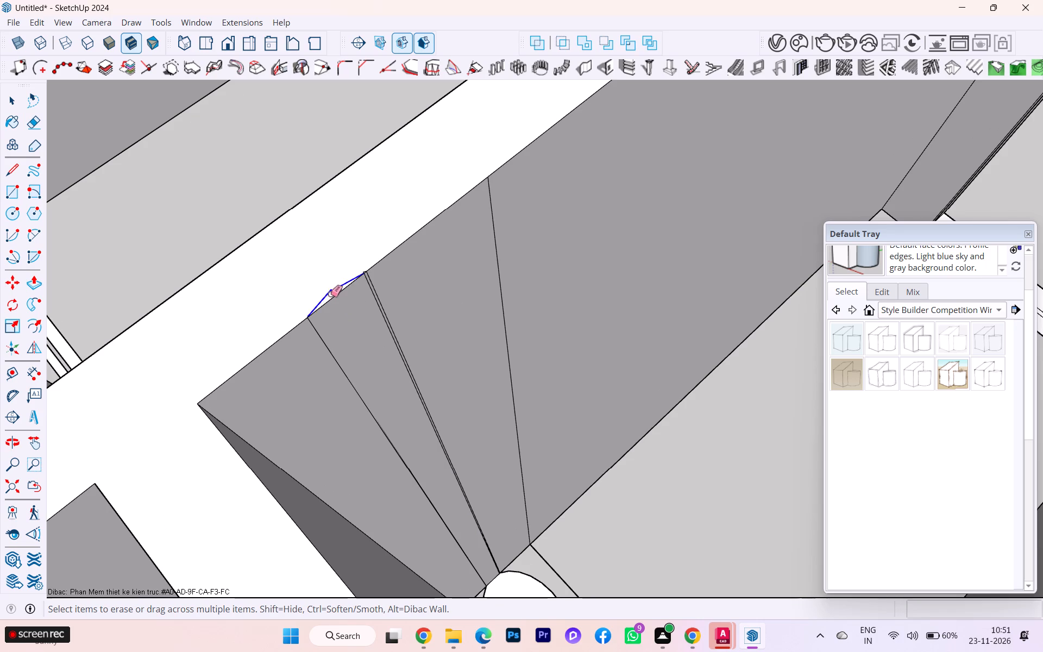
Erase the vertical seam lines on the wall face below the filled notch in the toilet room.
left_click(367, 281)
left_click(371, 285)
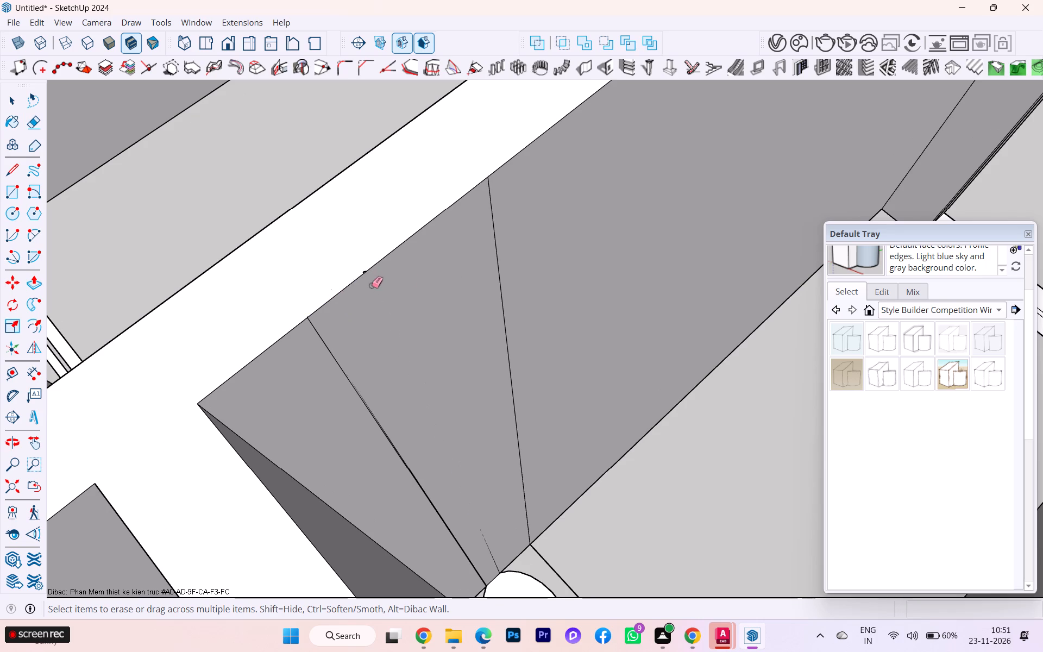
left_click_drag(407, 280, 306, 363)
left_click_drag(378, 383, 342, 438)
left_click_drag(394, 468, 423, 456)
left_click(432, 497)
left_click(430, 504)
Examine the remaining seam traces at the foot of the wall below the filled notch.
scroll(444, 552, "up", 1)
scroll(455, 565, "down", 1)
scroll(461, 572, "up", 2)
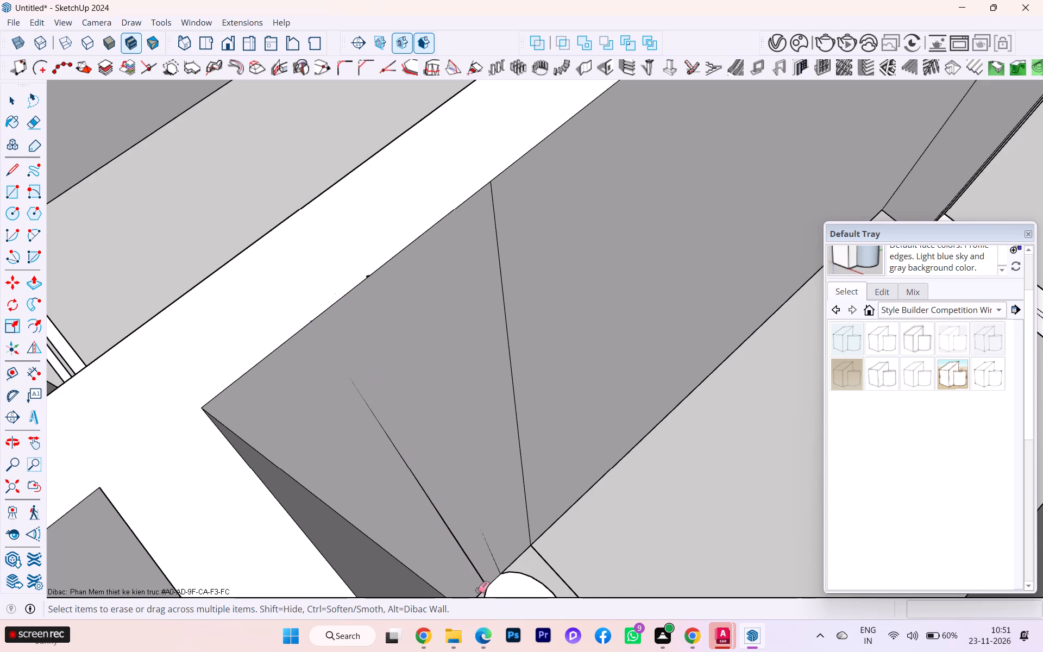
scroll(477, 590, "up", 7)
scroll(520, 564, "down", 3)
scroll(552, 534, "up", 2)
scroll(557, 528, "down", 1)
scroll(568, 519, "up", 3)
scroll(569, 517, "down", 7)
scroll(596, 509, "up", 1)
scroll(596, 509, "down", 5)
scroll(588, 485, "up", 6)
scroll(588, 485, "down", 5)
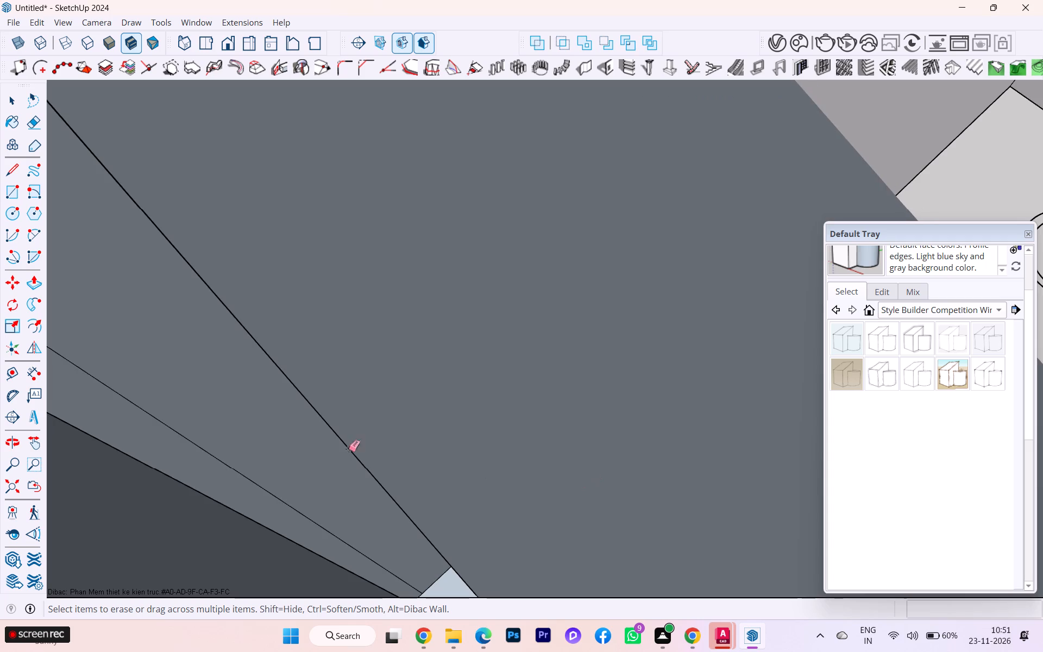
scroll(348, 449, "down", 2)
scroll(213, 424, "up", 1)
scroll(208, 422, "down", 1)
scroll(49, 365, "down", 4)
scroll(113, 370, "up", 1)
scroll(122, 372, "down", 1)
scroll(232, 396, "up", 4)
scroll(271, 407, "down", 1)
scroll(535, 410, "down", 3)
scroll(535, 410, "up", 2)
scroll(535, 410, "down", 1)
scroll(535, 410, "up", 1)
scroll(535, 410, "down", 6)
scroll(504, 392, "up", 1)
scroll(504, 392, "down", 2)
scroll(499, 392, "up", 3)
scroll(477, 390, "down", 1)
scroll(381, 373, "down", 12)
scroll(381, 373, "up", 3)
scroll(381, 373, "down", 1)
scroll(372, 384, "up", 2)
scroll(372, 383, "down", 4)
scroll(372, 383, "up", 1)
scroll(372, 384, "down", 6)
scroll(371, 389, "up", 2)
scroll(377, 419, "down", 4)
scroll(373, 422, "up", 1)
scroll(373, 422, "down", 3)
scroll(327, 401, "up", 2)
scroll(327, 401, "down", 4)
scroll(327, 401, "up", 2)
scroll(411, 428, "down", 3)
scroll(548, 419, "up", 1)
scroll(548, 419, "down", 1)
scroll(548, 419, "up", 1)
scroll(548, 419, "down", 6)
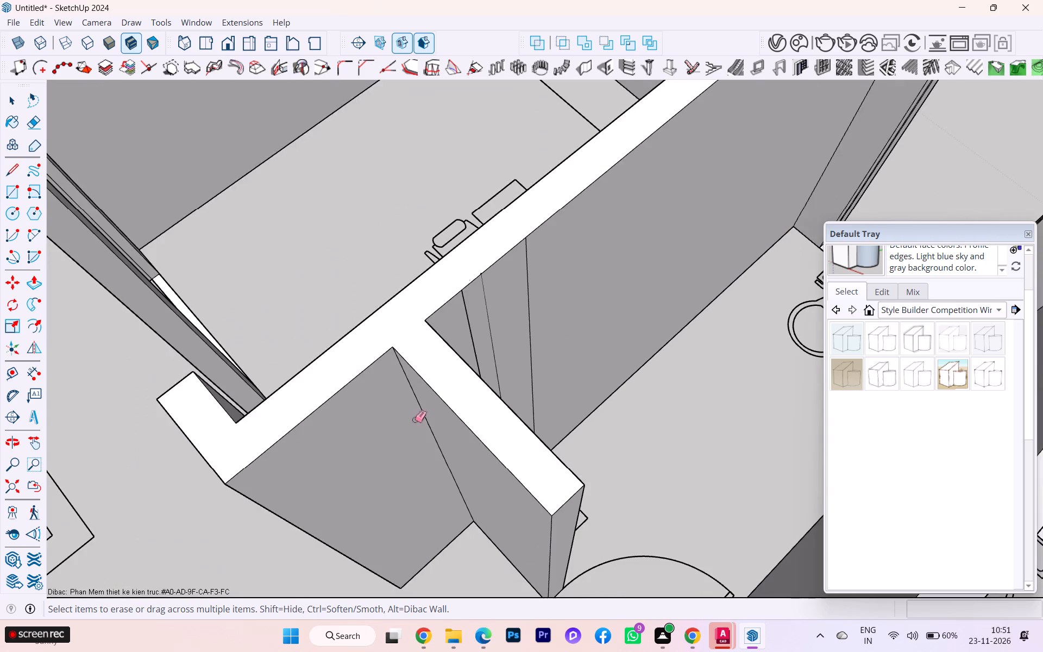
Erase the tiny leftover edge stubs along the wall's top edge where the notch was filled.
scroll(414, 420, "down", 2)
scroll(413, 421, "up", 6)
scroll(412, 422, "down", 3)
scroll(530, 284, "up", 1)
scroll(529, 284, "down", 1)
scroll(529, 284, "up", 4)
scroll(426, 252, "down", 2)
scroll(426, 251, "up", 6)
scroll(426, 251, "down", 1)
scroll(426, 251, "up", 2)
scroll(430, 283, "down", 1)
scroll(430, 283, "up", 2)
scroll(431, 283, "down", 1)
scroll(431, 283, "up", 4)
scroll(434, 340, "down", 1)
scroll(434, 340, "up", 1)
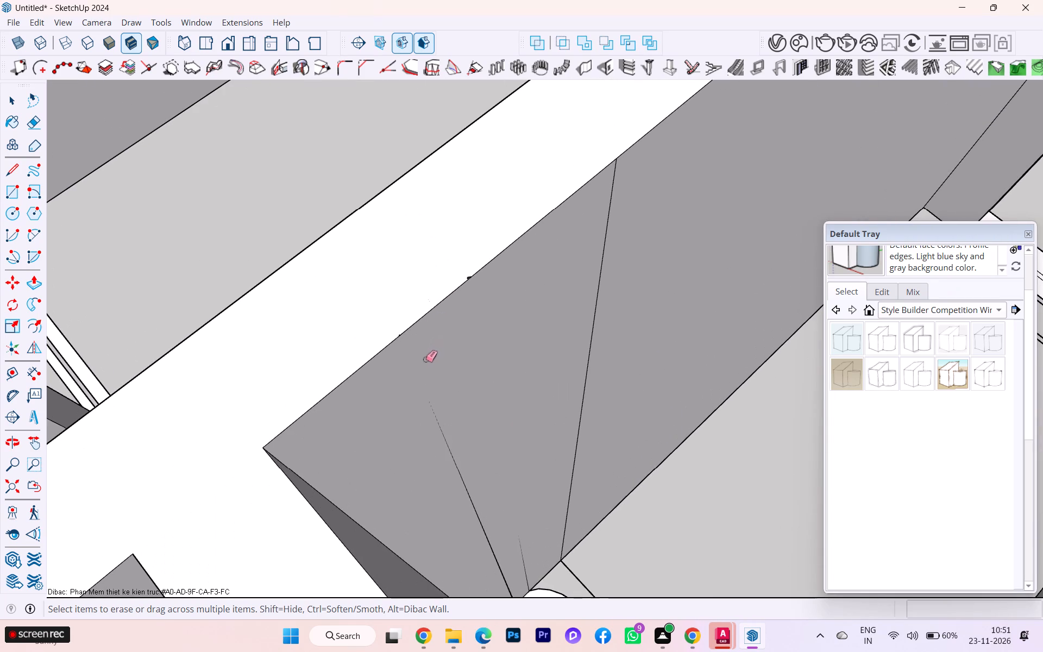
scroll(477, 259, "up", 3)
scroll(477, 259, "down", 2)
scroll(477, 260, "up", 4)
scroll(462, 276, "down", 4)
scroll(462, 277, "up", 8)
scroll(461, 298, "down", 3)
scroll(461, 298, "up", 4)
scroll(479, 283, "down", 3)
scroll(479, 283, "up", 1)
scroll(479, 282, "down", 2)
scroll(480, 282, "up", 3)
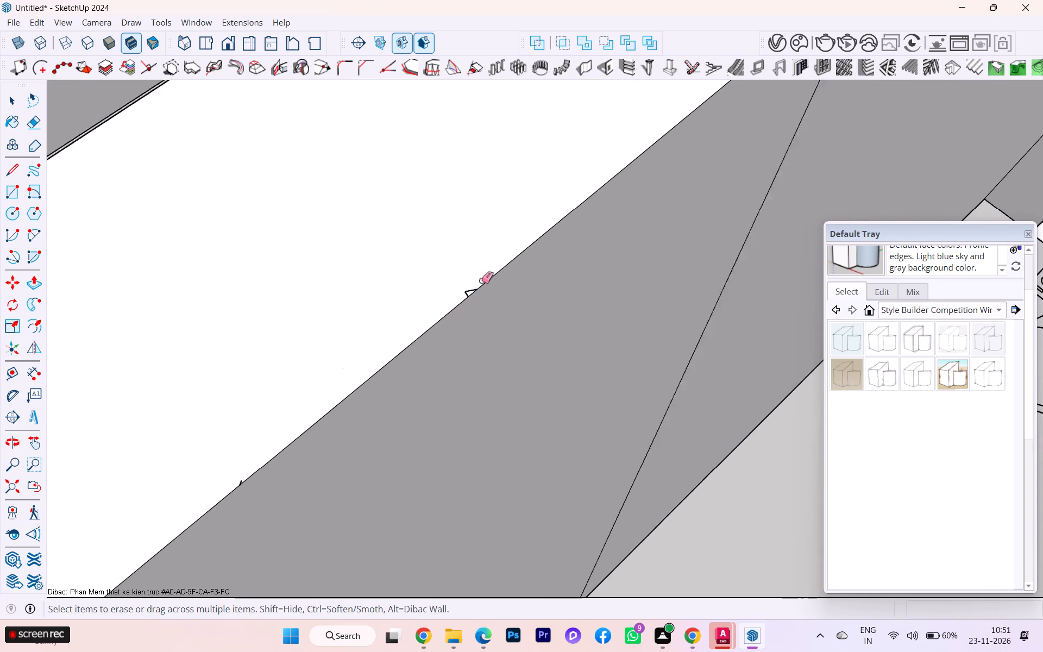
scroll(481, 280, "up", 3)
left_click(470, 292)
left_click(463, 298)
scroll(504, 268, "down", 4)
scroll(508, 267, "up", 1)
scroll(508, 267, "down", 3)
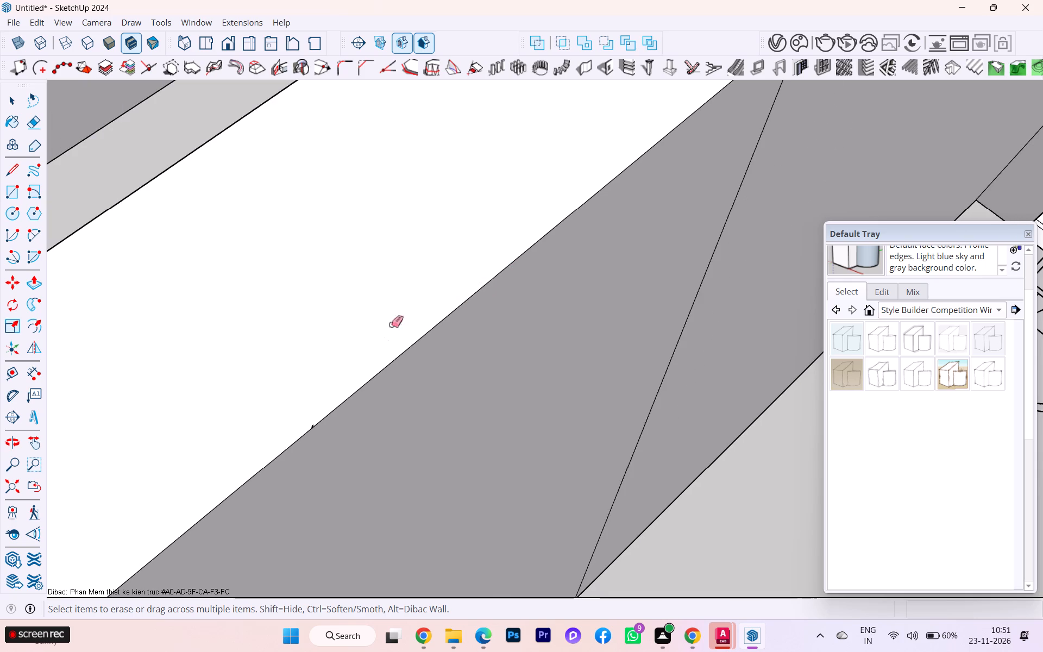
scroll(323, 409, "up", 7)
scroll(320, 442, "down", 2)
scroll(320, 442, "up", 2)
scroll(320, 442, "down", 1)
scroll(320, 442, "up", 5)
scroll(319, 442, "down", 1)
scroll(319, 442, "up", 2)
scroll(319, 442, "down", 1)
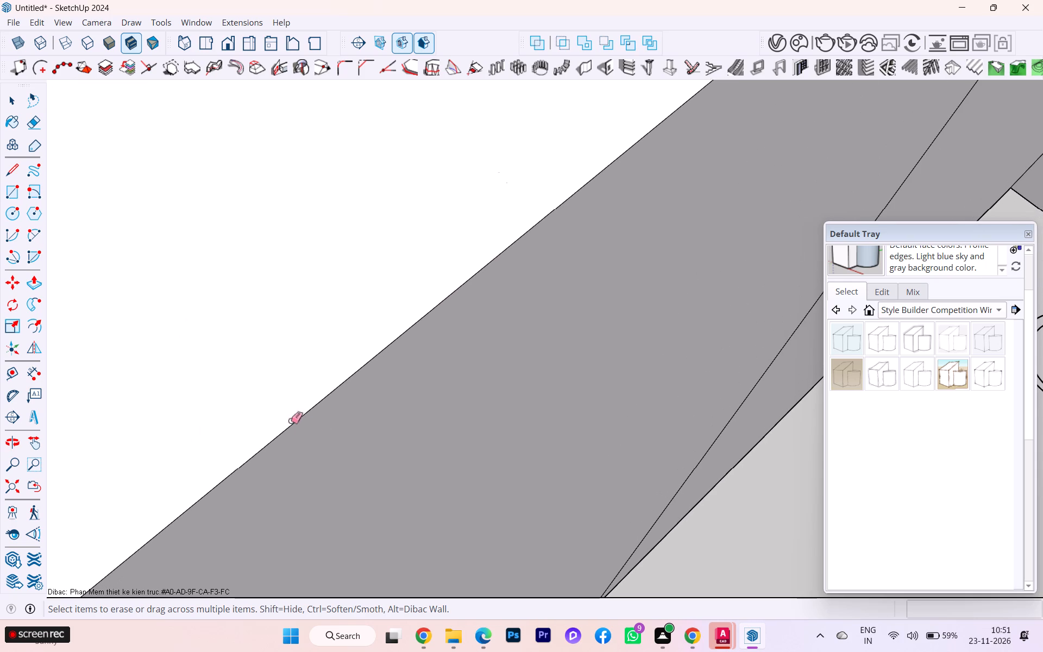
left_click(294, 413)
double_click(294, 416)
Erase the full-height vertical seam beside the filled notch on the toilet room wall face.
scroll(382, 337, "down", 7)
scroll(386, 334, "up", 4)
scroll(386, 334, "down", 2)
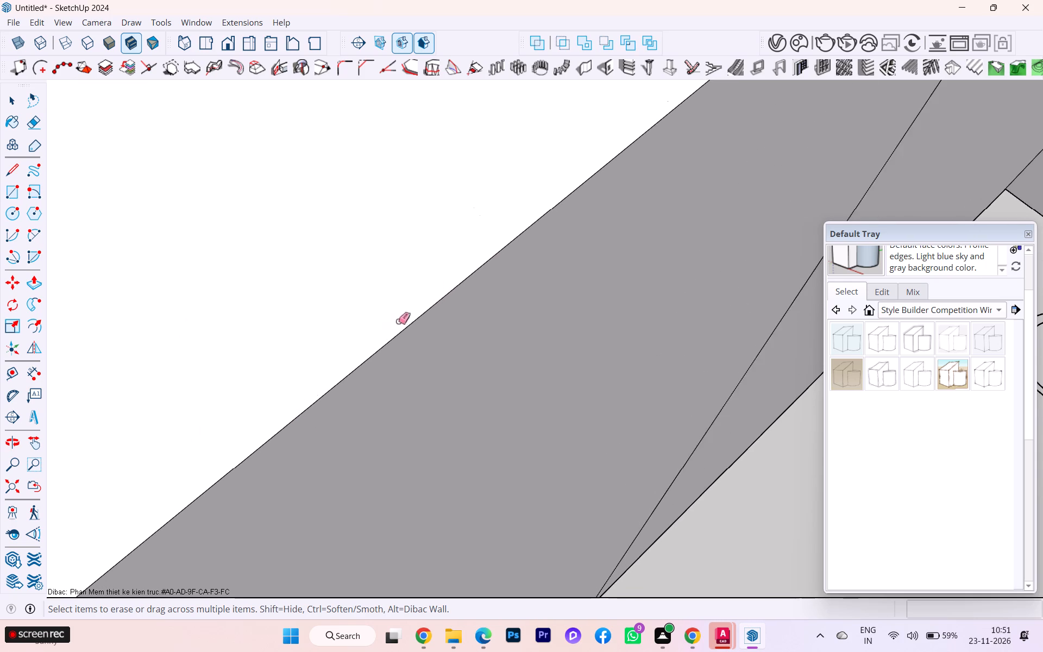
scroll(398, 321, "down", 8)
scroll(431, 281, "up", 1)
scroll(431, 281, "down", 4)
scroll(417, 278, "up", 1)
scroll(417, 277, "down", 5)
scroll(451, 273, "up", 1)
scroll(451, 273, "down", 1)
scroll(451, 273, "up", 1)
scroll(451, 273, "down", 2)
scroll(502, 267, "up", 1)
scroll(507, 267, "down", 3)
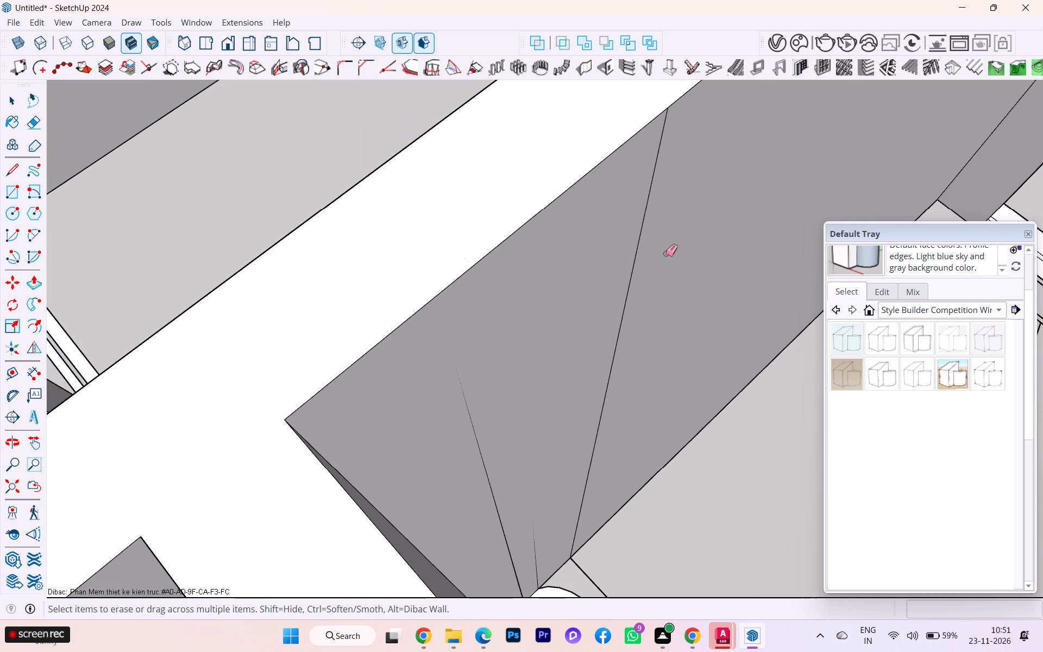
left_click_drag(646, 225, 626, 242)
Erase the two vertical seam lines from the wall's end face at the cabin's front opening.
scroll(533, 254, "down", 4)
scroll(512, 265, "up", 2)
scroll(457, 300, "down", 6)
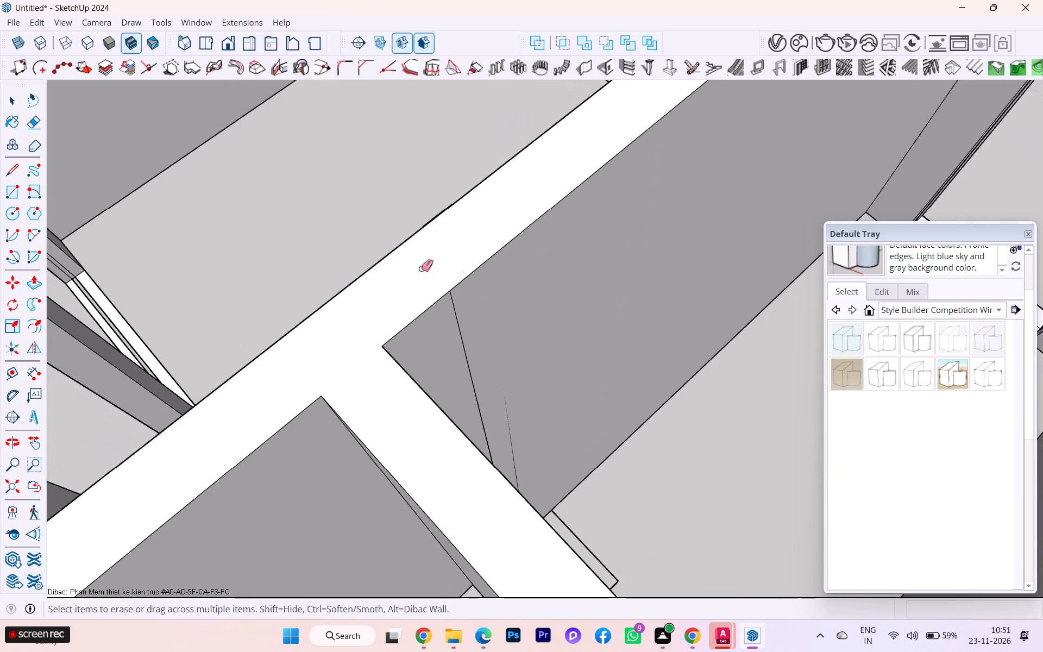
scroll(421, 267, "down", 2)
scroll(421, 267, "up", 1)
scroll(421, 267, "down", 3)
scroll(421, 267, "up", 1)
scroll(421, 267, "down", 1)
scroll(478, 238, "down", 3)
scroll(478, 238, "up", 3)
scroll(478, 238, "down", 2)
scroll(478, 238, "up", 2)
scroll(520, 236, "down", 2)
scroll(520, 236, "up", 2)
scroll(520, 236, "down", 3)
scroll(790, 225, "down", 2)
scroll(790, 225, "up", 1)
scroll(790, 225, "down", 4)
scroll(627, 242, "down", 4)
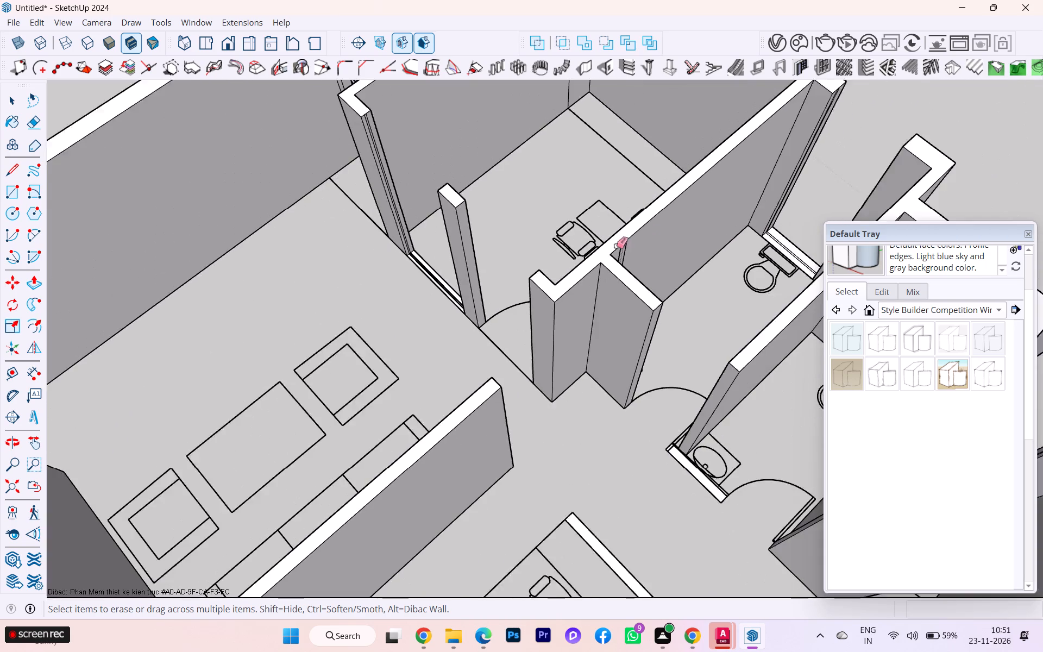
scroll(559, 305, "up", 5)
scroll(591, 281, "down", 1)
scroll(591, 281, "up", 2)
scroll(591, 281, "down", 4)
middle_click_drag(602, 271, 807, 244)
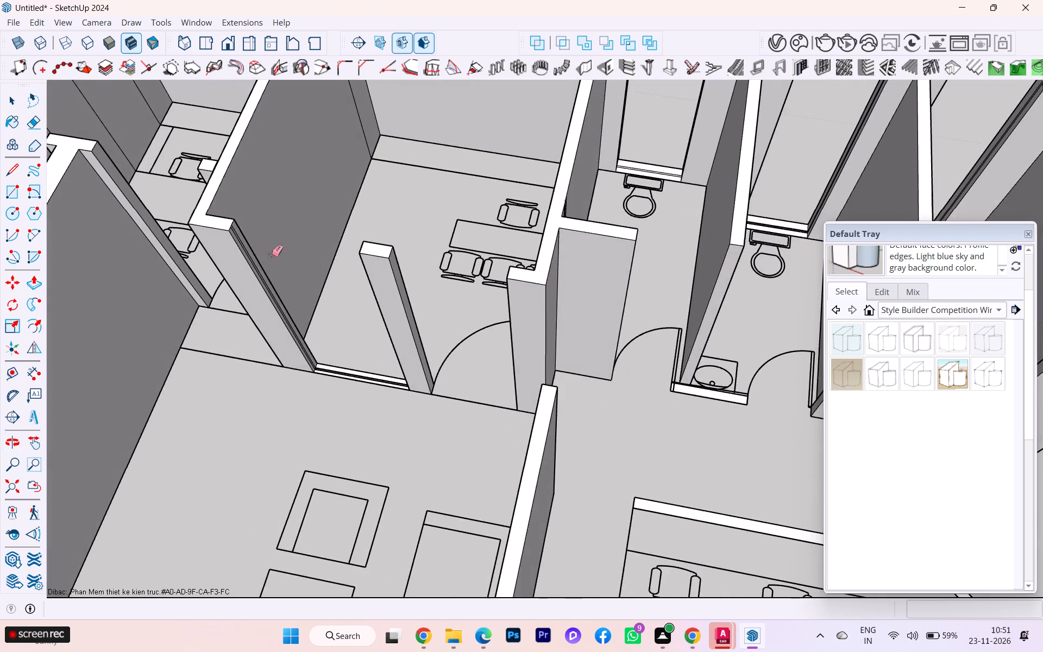
scroll(253, 253, "down", 1)
scroll(221, 252, "up", 11)
scroll(295, 231, "down", 5)
scroll(297, 229, "up", 7)
scroll(295, 235, "down", 2)
scroll(293, 236, "up", 1)
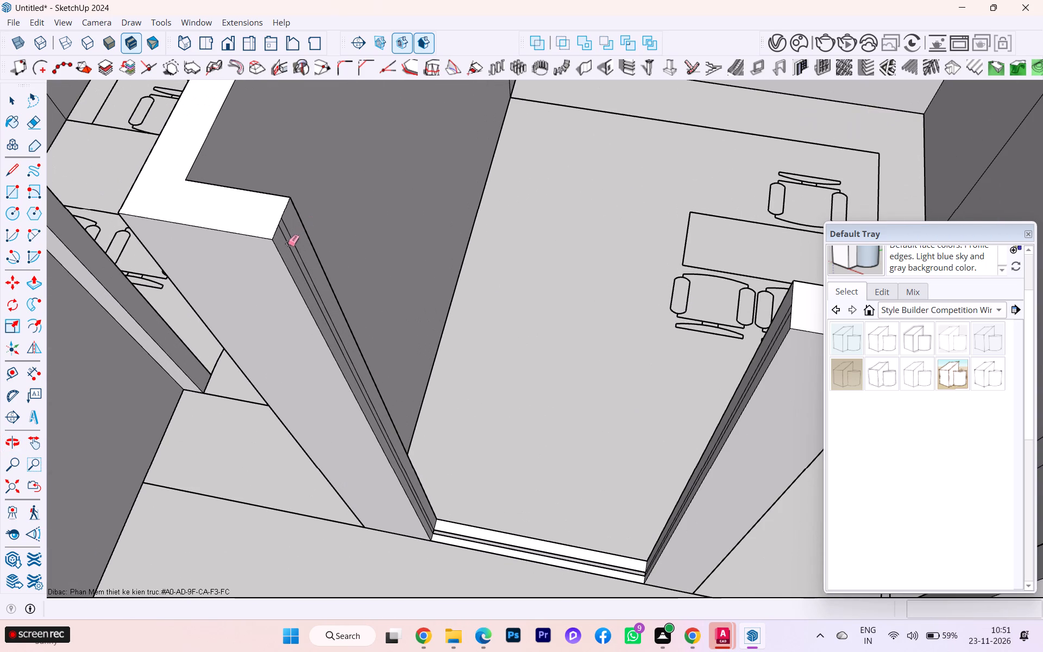
left_click(287, 243)
left_click(291, 240)
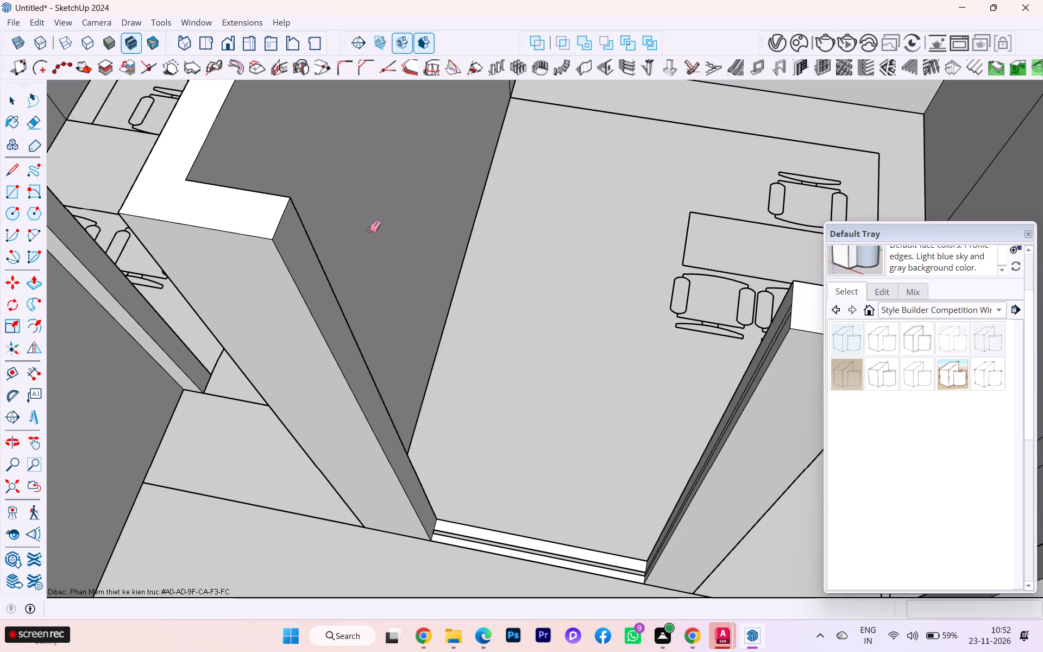
Erase the three vertical seam lines from the inner face of the end cabin's outer wall.
scroll(309, 222, "down", 5)
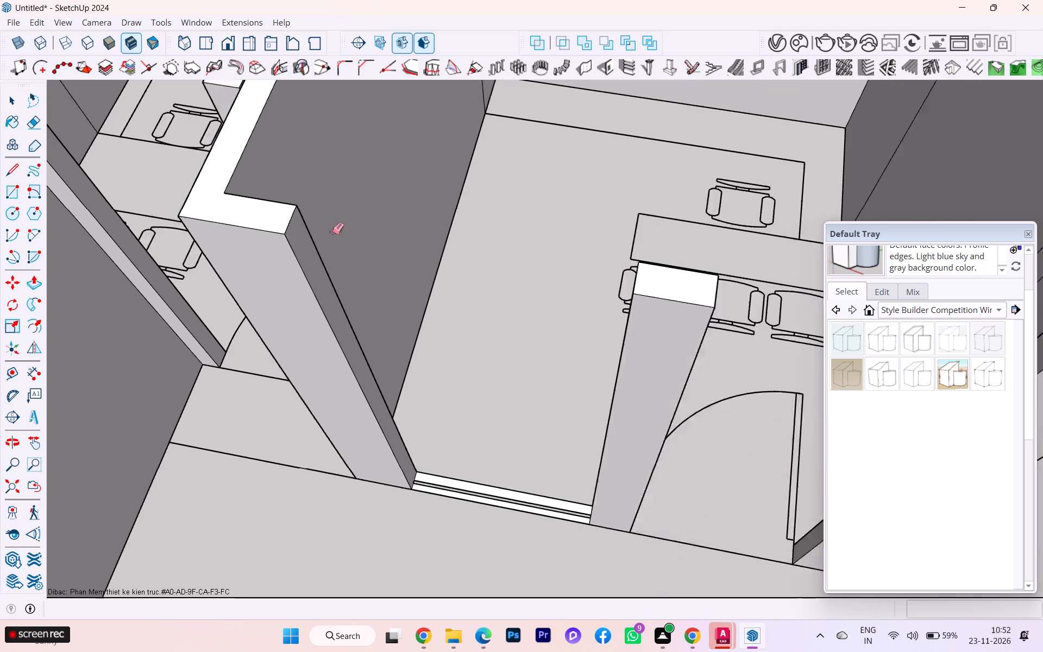
scroll(332, 231, "down", 5)
scroll(331, 240, "up", 1)
scroll(331, 240, "down", 10)
scroll(150, 139, "up", 3)
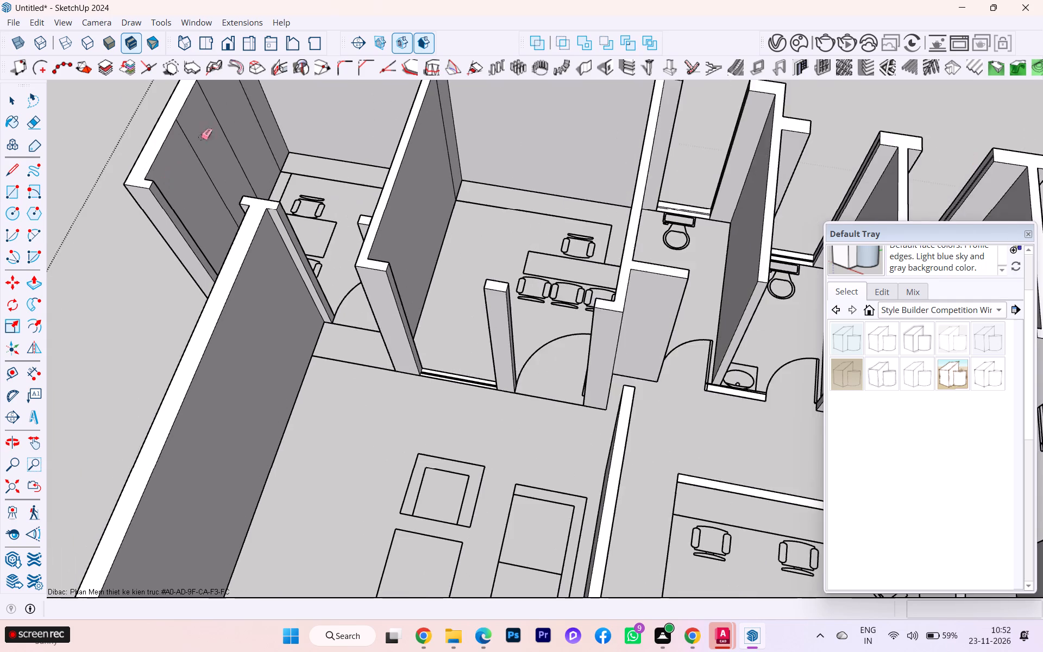
scroll(228, 137, "up", 2)
left_click_drag(265, 105, 198, 161)
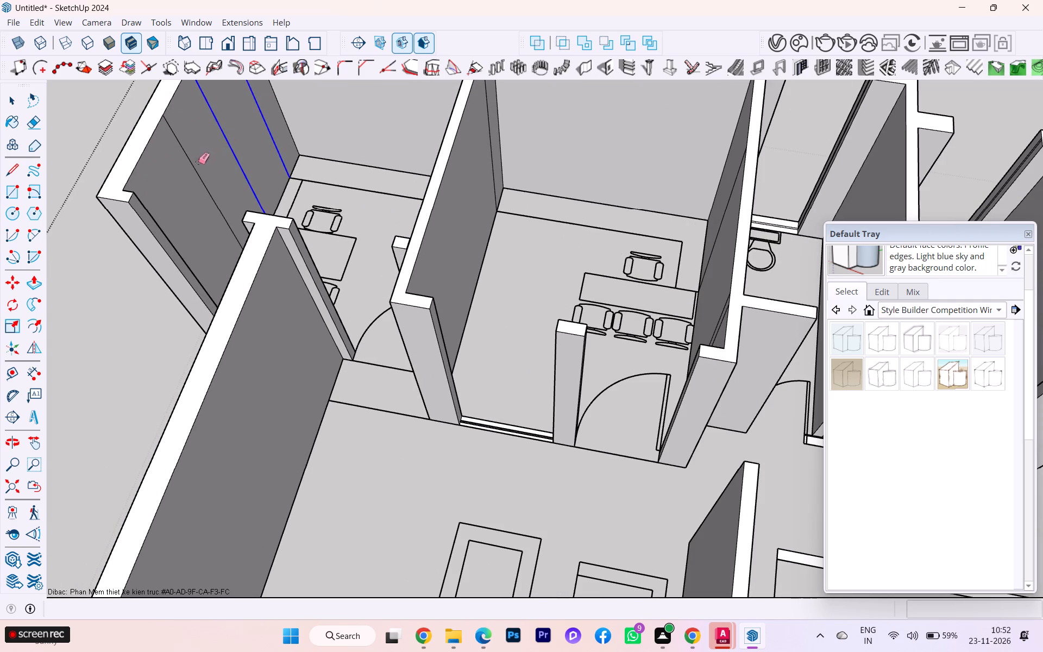
left_click_drag(198, 161, 192, 167)
Examine the end cabin's wall corner and the wall end at its front opening for leftover seam lines.
scroll(200, 163, "down", 1)
scroll(166, 209, "up", 4)
scroll(163, 211, "down", 2)
scroll(161, 213, "up", 3)
scroll(159, 214, "down", 3)
scroll(159, 214, "up", 4)
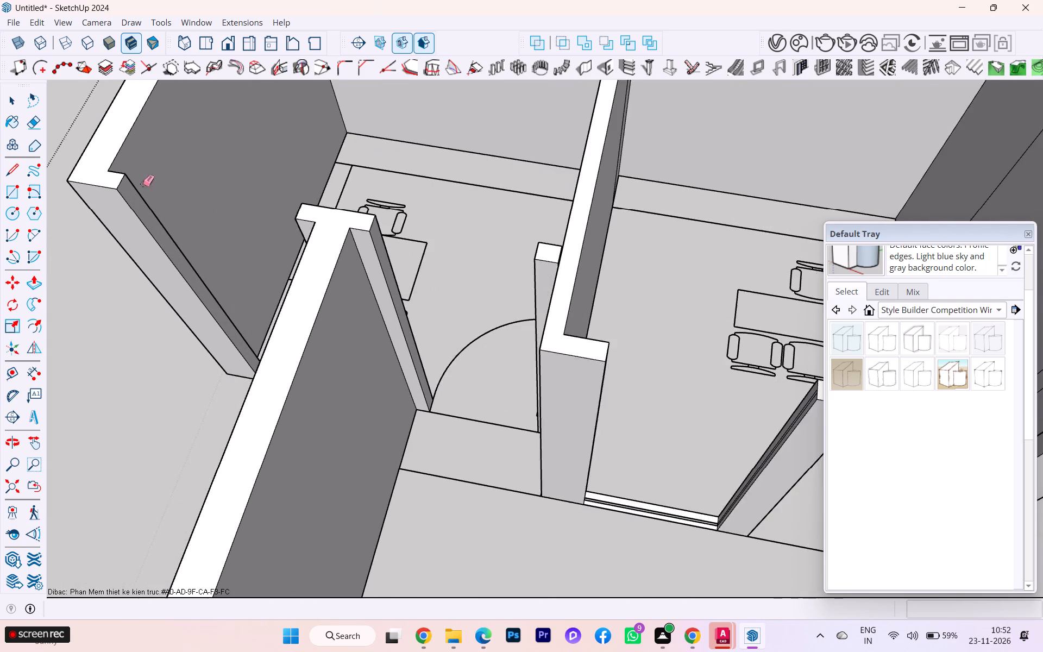
scroll(142, 184, "down", 3)
scroll(142, 184, "up", 3)
scroll(141, 183, "down", 2)
scroll(141, 183, "up", 2)
scroll(122, 183, "down", 1)
scroll(122, 183, "up", 12)
scroll(130, 171, "down", 2)
scroll(130, 171, "up", 7)
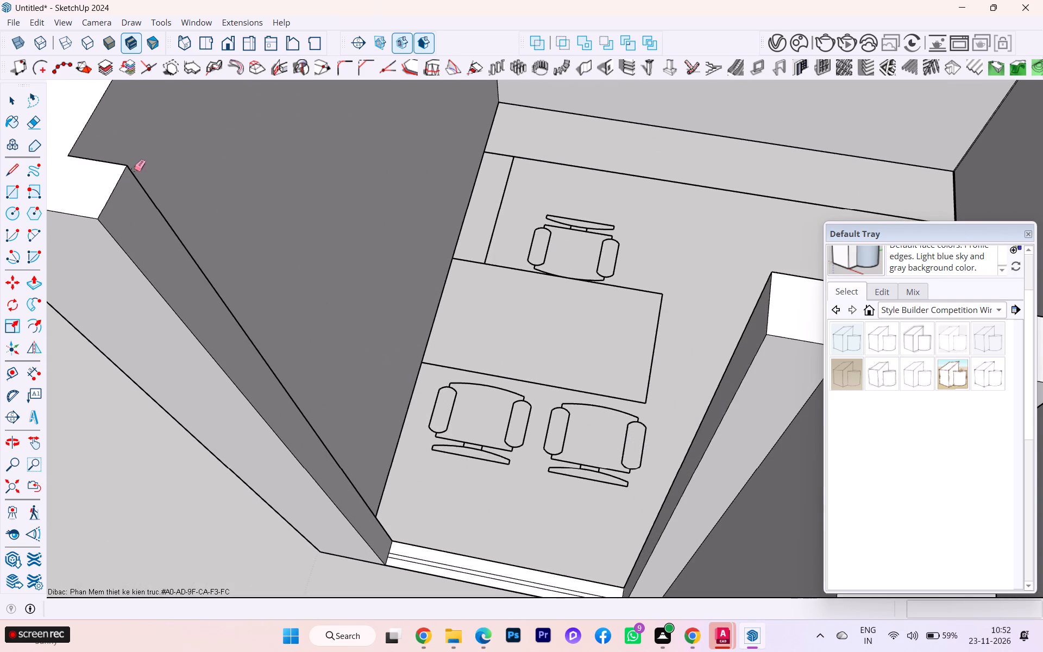
scroll(188, 228, "down", 4)
scroll(453, 498, "up", 4)
scroll(293, 399, "down", 6)
scroll(292, 386, "up", 3)
scroll(292, 386, "down", 2)
scroll(292, 386, "up", 2)
scroll(291, 379, "down", 4)
scroll(291, 379, "up", 1)
Erase the two vertical seam lines from the wall's end face at the first toilet's window opening.
scroll(291, 379, "down", 10)
scroll(713, 304, "up", 3)
scroll(355, 299, "down", 2)
scroll(342, 298, "up", 3)
scroll(342, 298, "down", 1)
scroll(342, 298, "up", 2)
scroll(341, 298, "down", 1)
scroll(714, 293, "up", 2)
scroll(701, 281, "down", 3)
scroll(699, 280, "up", 5)
scroll(633, 237, "down", 1)
scroll(633, 237, "up", 4)
scroll(584, 230, "down", 1)
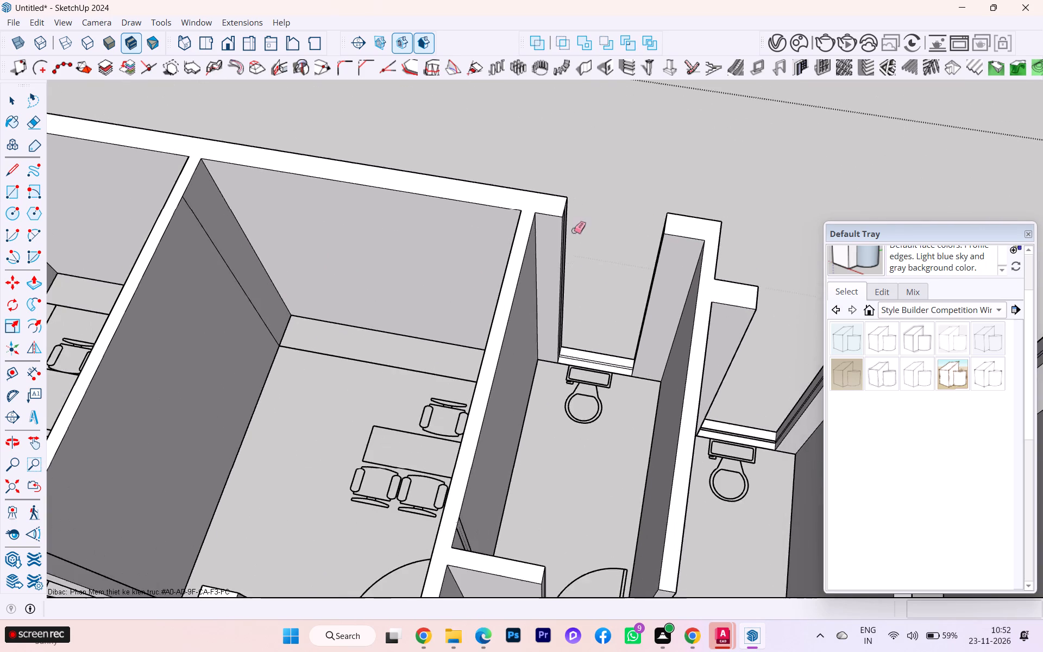
middle_click_drag(564, 231, 444, 233)
scroll(495, 222, "up", 5)
scroll(541, 209, "down", 2)
scroll(541, 209, "up", 1)
scroll(541, 209, "down", 2)
scroll(541, 209, "up", 7)
scroll(548, 229, "down", 2)
scroll(548, 229, "up", 1)
scroll(548, 229, "down", 1)
scroll(548, 229, "up", 2)
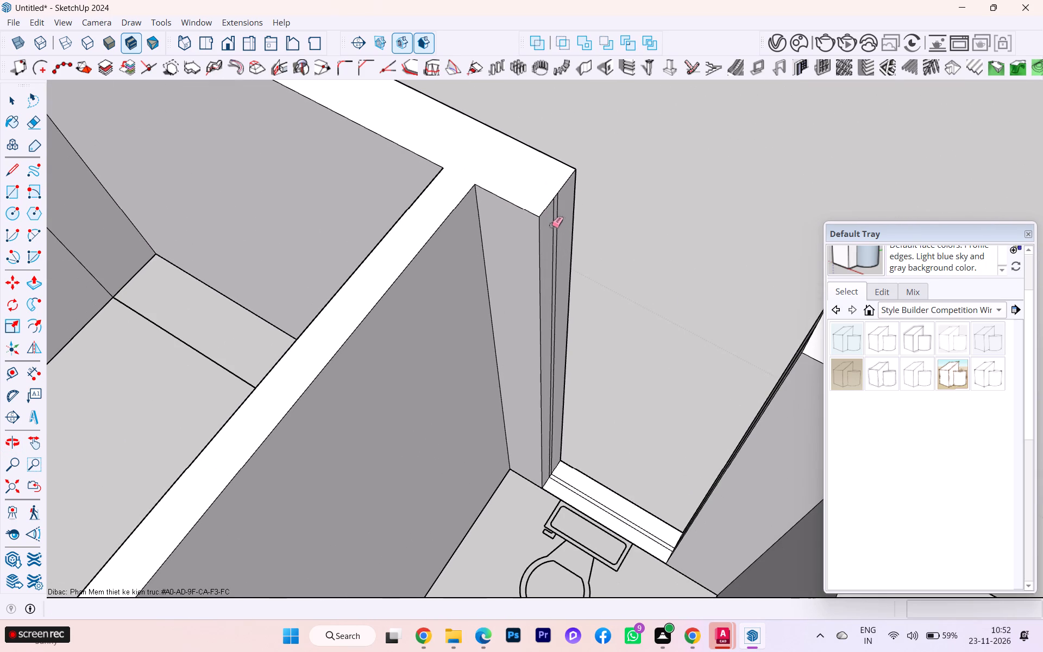
left_click_drag(552, 225, 558, 217)
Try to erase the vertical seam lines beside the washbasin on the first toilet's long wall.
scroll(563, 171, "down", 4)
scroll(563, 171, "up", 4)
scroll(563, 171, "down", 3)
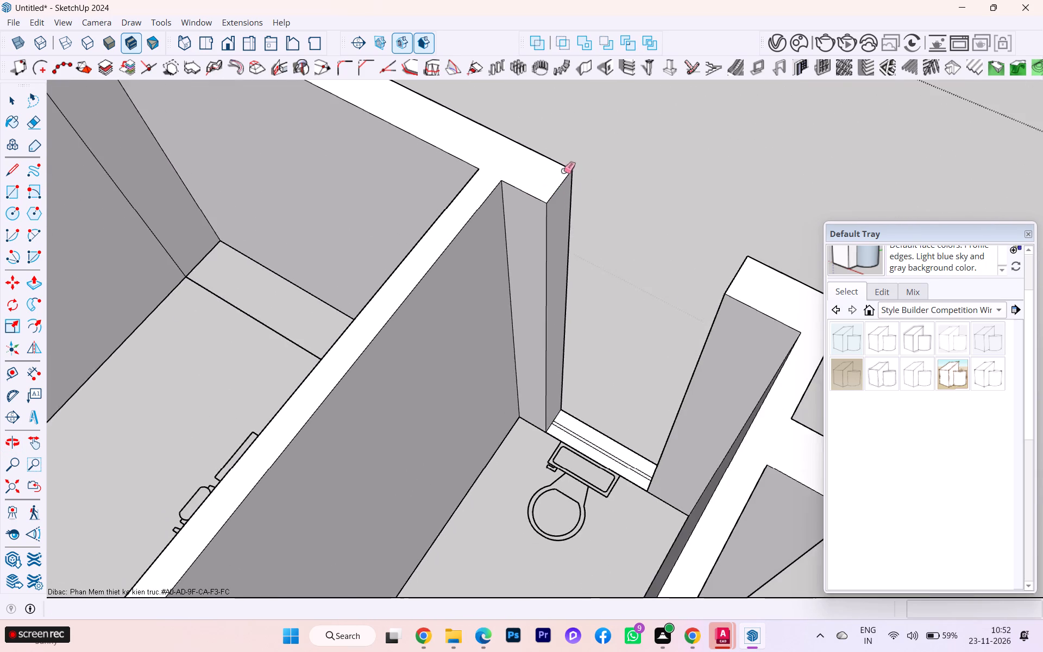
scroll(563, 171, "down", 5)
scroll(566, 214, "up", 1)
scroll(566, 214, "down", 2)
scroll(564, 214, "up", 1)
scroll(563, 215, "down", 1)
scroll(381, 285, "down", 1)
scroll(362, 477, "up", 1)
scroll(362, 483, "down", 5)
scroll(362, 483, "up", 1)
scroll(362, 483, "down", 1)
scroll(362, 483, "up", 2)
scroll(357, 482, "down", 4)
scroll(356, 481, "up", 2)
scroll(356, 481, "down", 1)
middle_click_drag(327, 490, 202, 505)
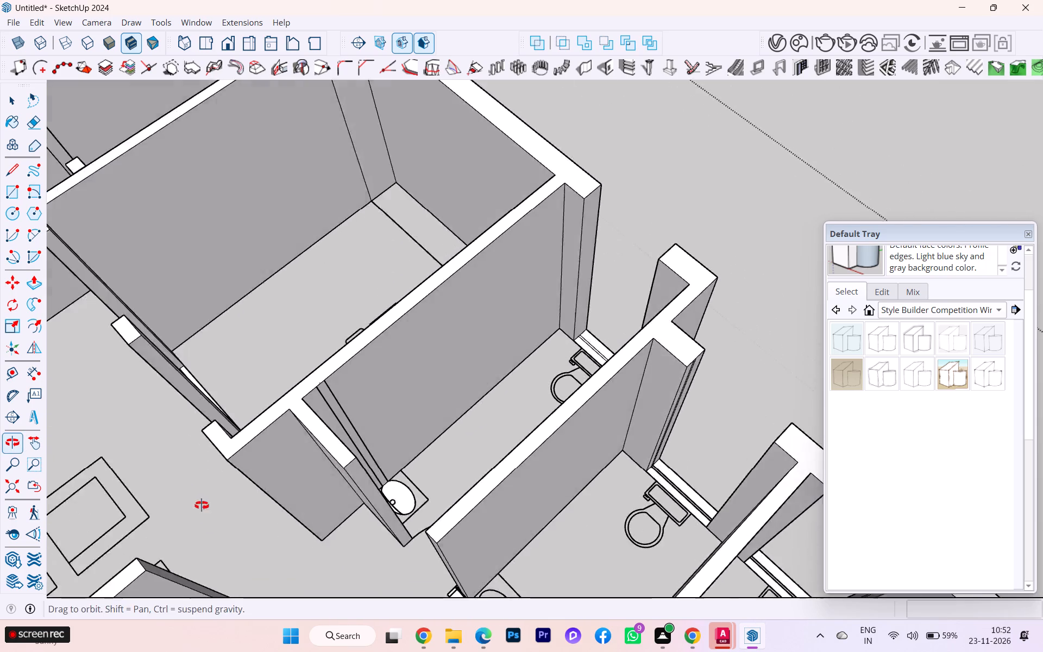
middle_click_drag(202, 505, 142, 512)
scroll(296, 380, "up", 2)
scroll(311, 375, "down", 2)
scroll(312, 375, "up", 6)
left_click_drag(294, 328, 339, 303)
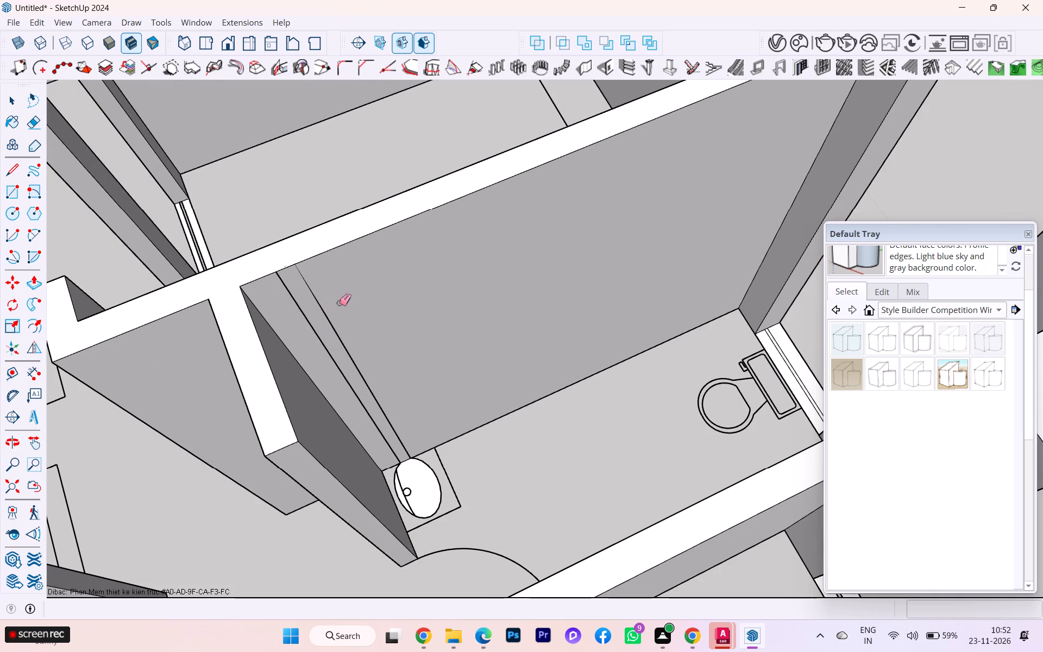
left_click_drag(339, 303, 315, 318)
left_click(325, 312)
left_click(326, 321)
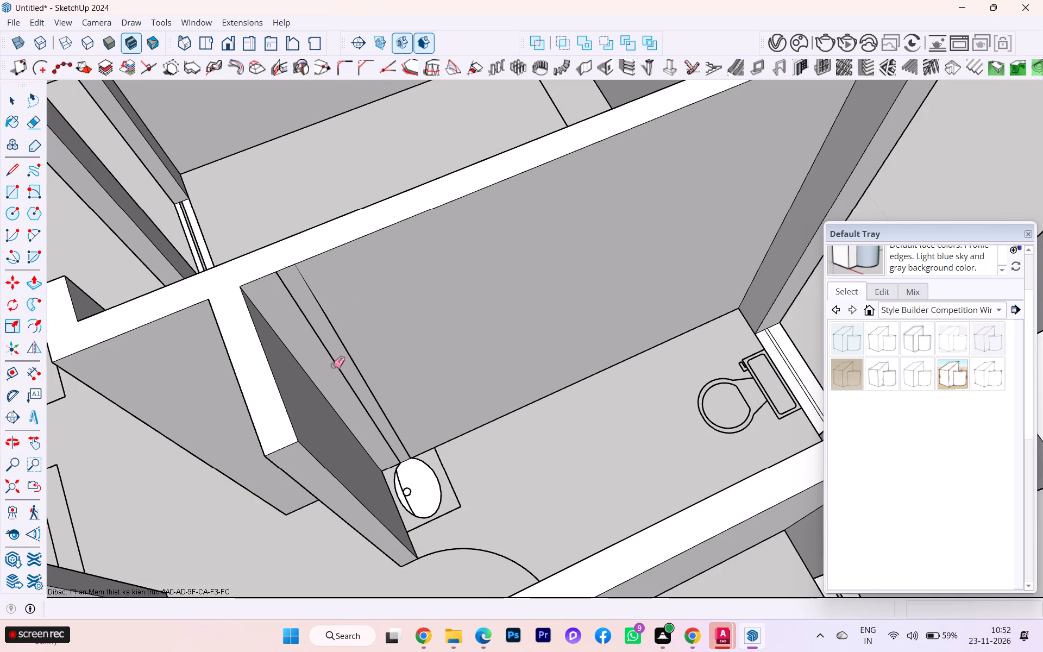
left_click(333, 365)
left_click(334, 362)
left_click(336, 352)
Erase the vertical seam lines from the wall's end face at the last toilet's window opening.
scroll(545, 210, "down", 9)
scroll(514, 207, "up", 1)
scroll(514, 207, "down", 1)
scroll(514, 207, "up", 2)
scroll(514, 206, "down", 2)
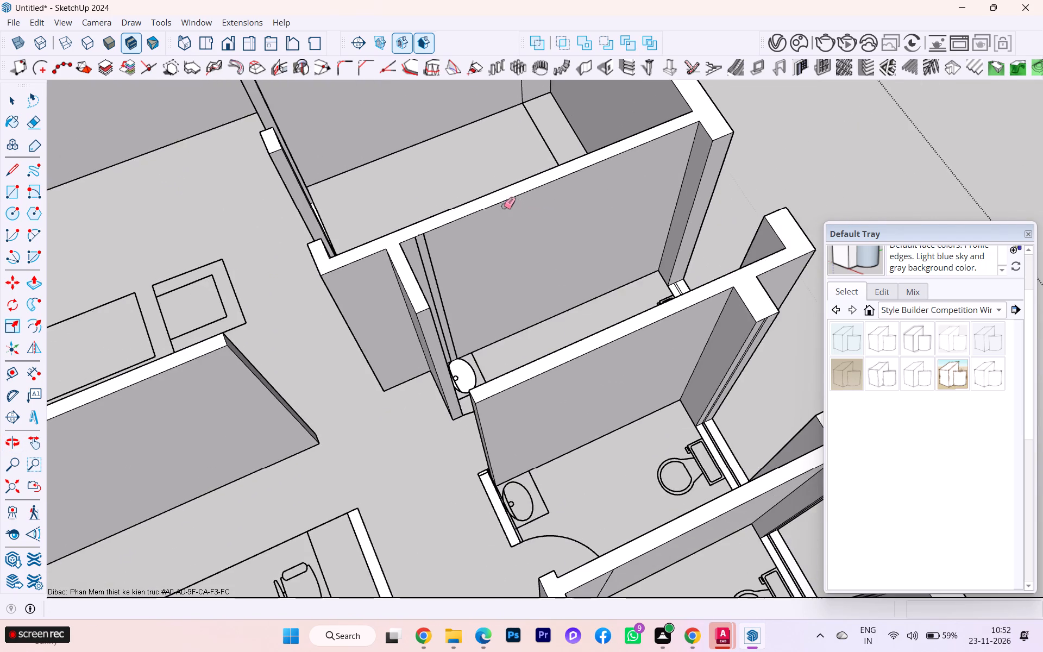
scroll(486, 202, "down", 3)
scroll(485, 202, "up", 1)
scroll(485, 202, "down", 1)
scroll(308, 172, "down", 5)
scroll(299, 169, "up", 2)
scroll(299, 169, "down", 1)
scroll(374, 167, "down", 3)
scroll(495, 446, "up", 2)
scroll(501, 441, "down", 2)
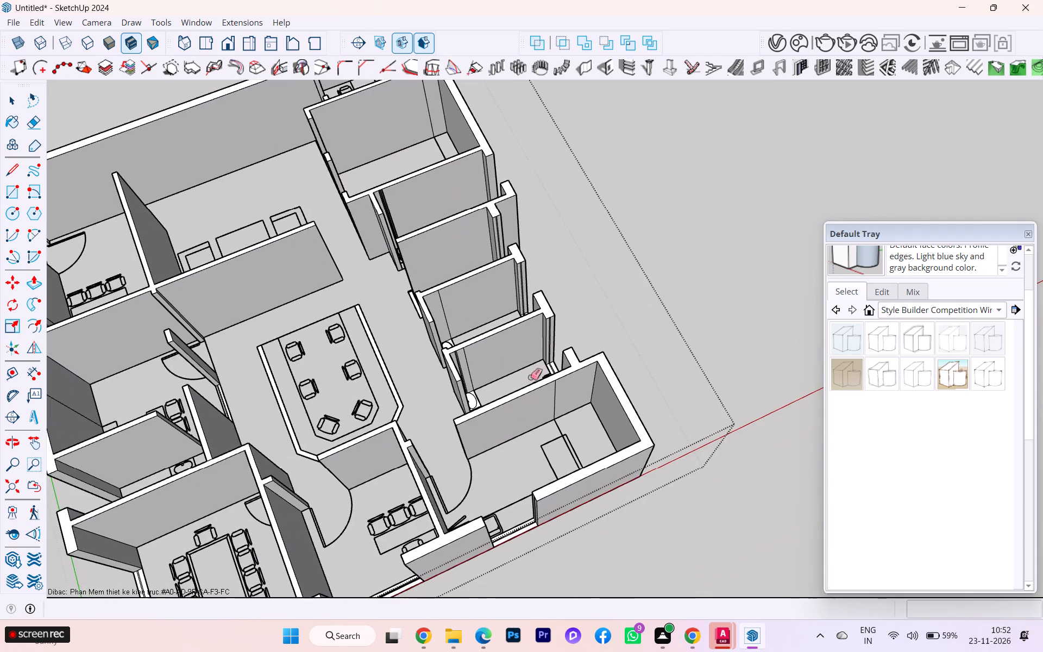
scroll(563, 318, "up", 2)
scroll(563, 316, "down", 3)
scroll(563, 316, "up", 4)
scroll(549, 329, "down", 1)
scroll(549, 329, "up", 1)
scroll(549, 329, "down", 1)
scroll(549, 329, "up", 3)
scroll(545, 333, "down", 1)
scroll(544, 334, "up", 8)
scroll(539, 337, "down", 1)
scroll(539, 337, "up", 1)
left_click(538, 330)
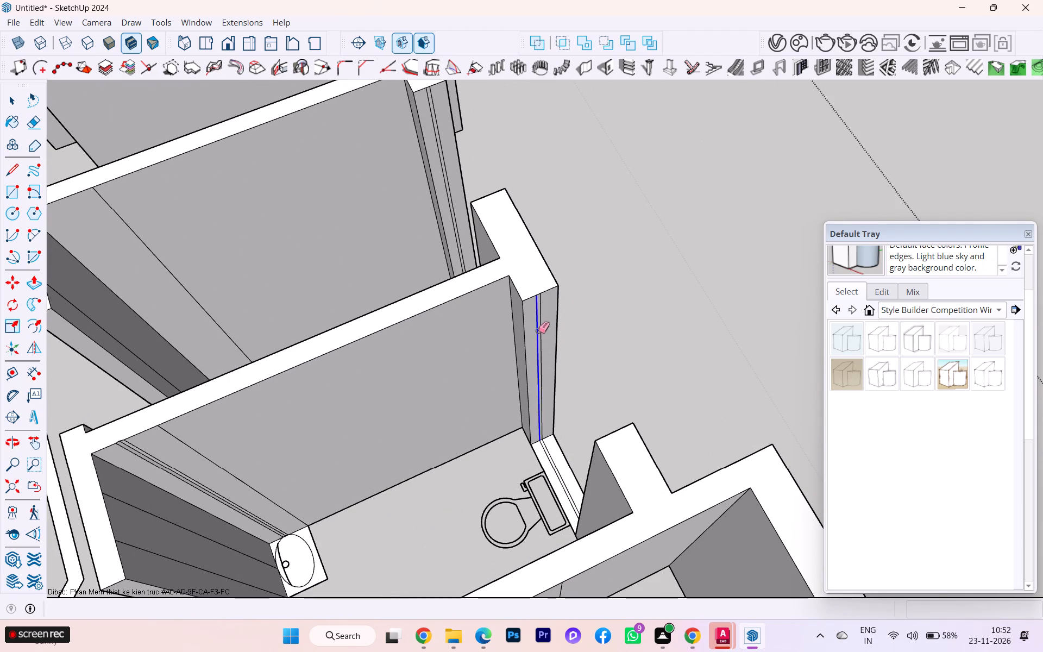
left_click(541, 314)
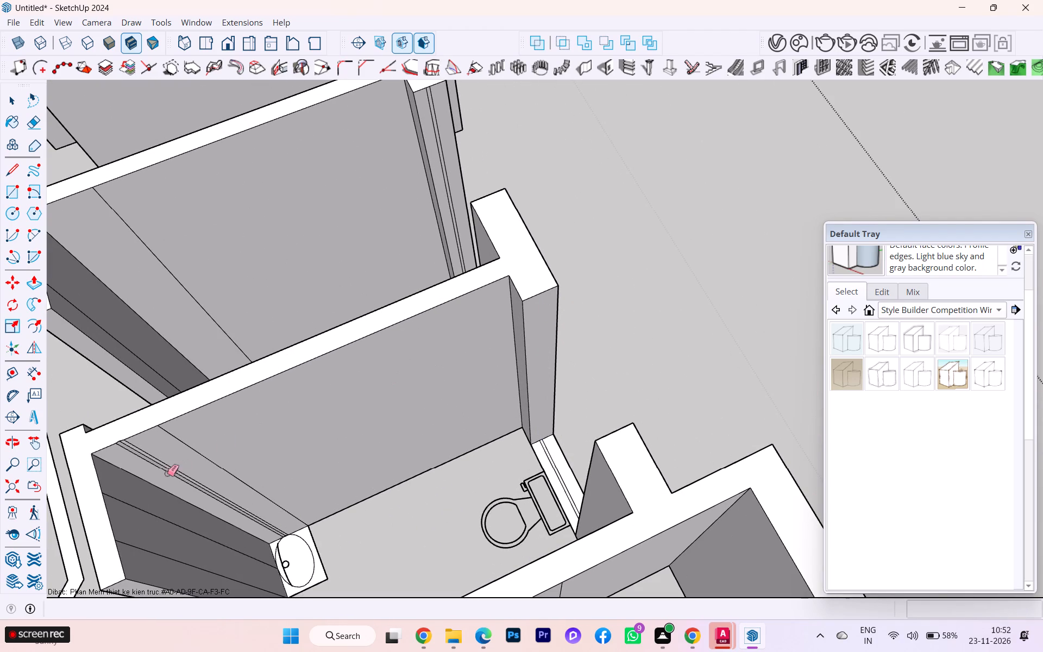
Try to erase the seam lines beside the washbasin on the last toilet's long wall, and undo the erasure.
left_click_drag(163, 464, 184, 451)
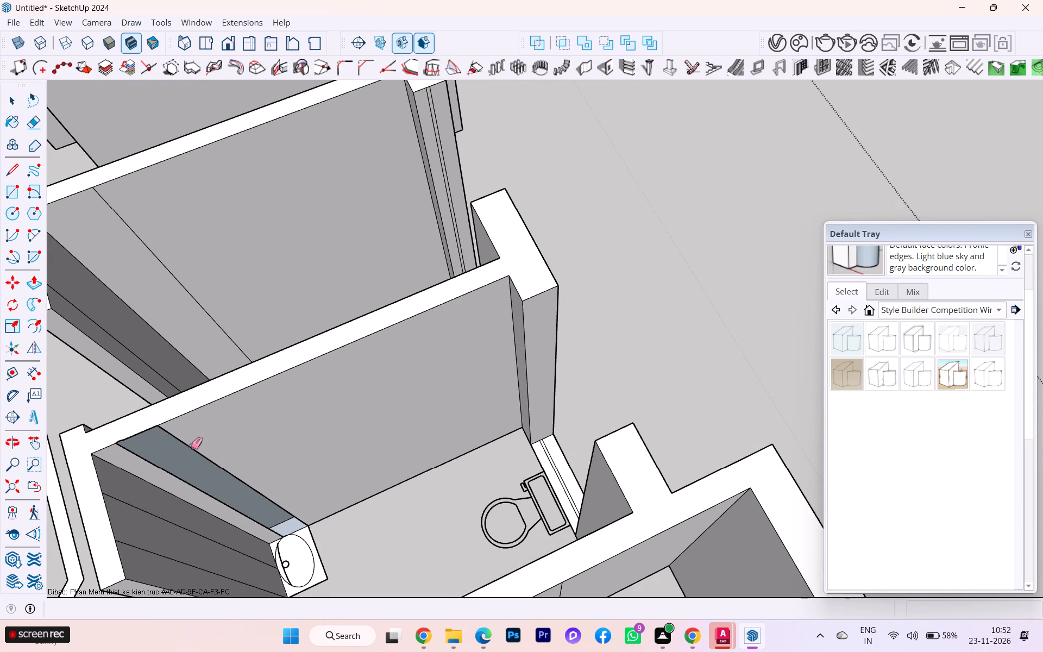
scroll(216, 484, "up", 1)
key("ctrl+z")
Push/Pull the thin sliver face between the washbasin and the toilet's long wall upward by about 10' 2 3/8".
scroll(254, 518, "up", 7)
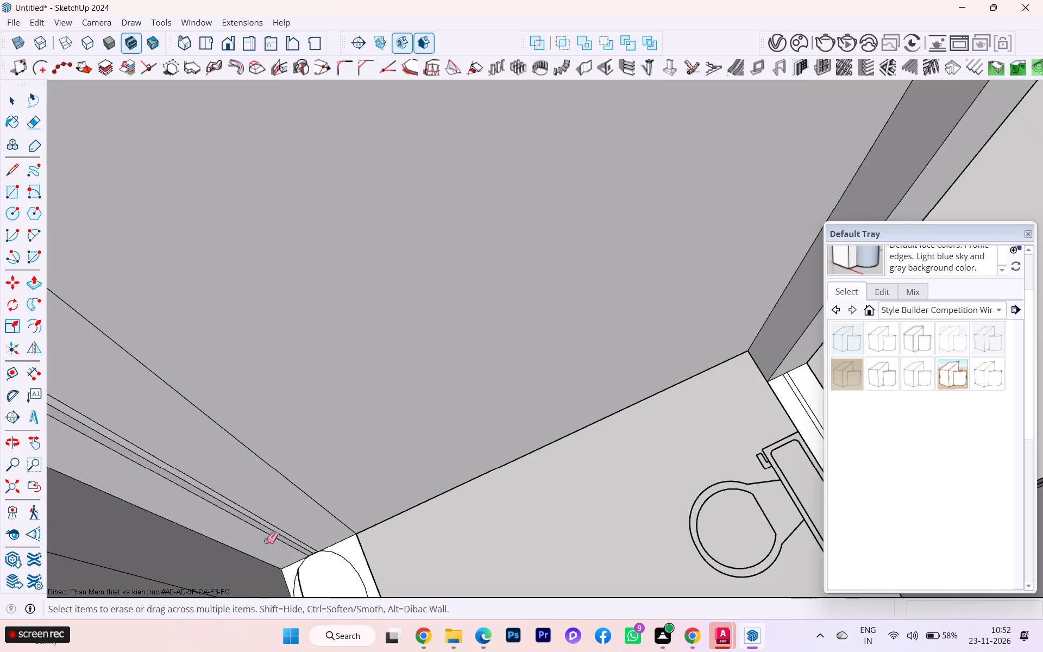
scroll(301, 562, "up", 3)
scroll(316, 565, "down", 1)
scroll(323, 562, "up", 6)
scroll(296, 560, "down", 1)
scroll(296, 560, "up", 7)
scroll(540, 409, "down", 4)
scroll(563, 399, "up", 1)
scroll(564, 399, "down", 3)
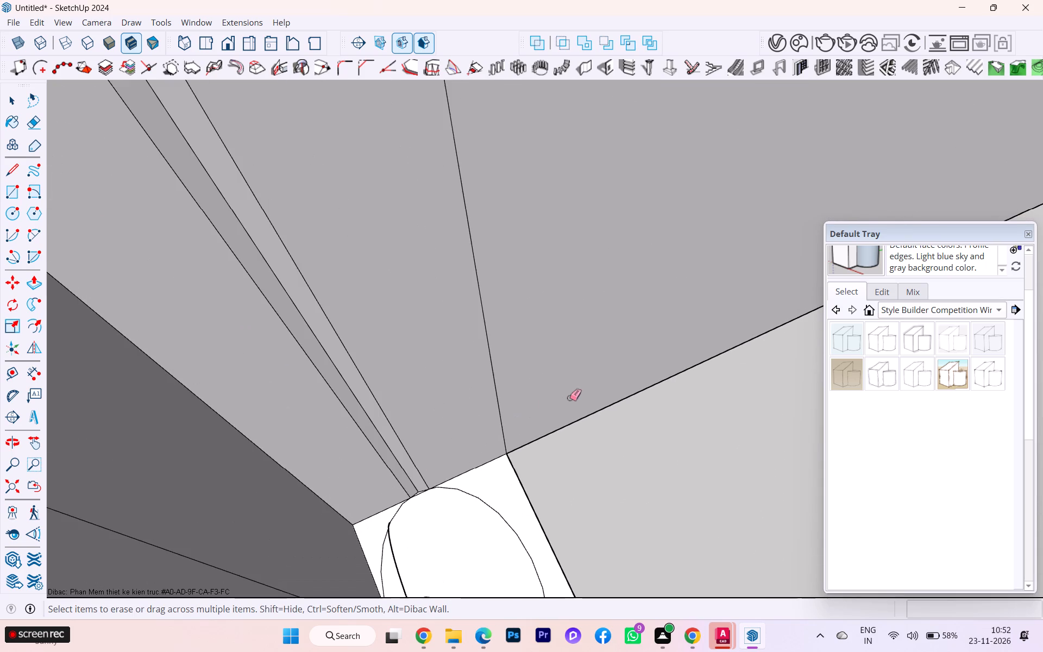
scroll(461, 531, "up", 5)
scroll(416, 486, "down", 1)
scroll(416, 486, "up", 2)
scroll(432, 430, "down", 8)
scroll(458, 410, "up", 3)
scroll(453, 386, "down", 4)
scroll(403, 384, "up", 1)
scroll(400, 383, "down", 3)
scroll(398, 383, "up", 2)
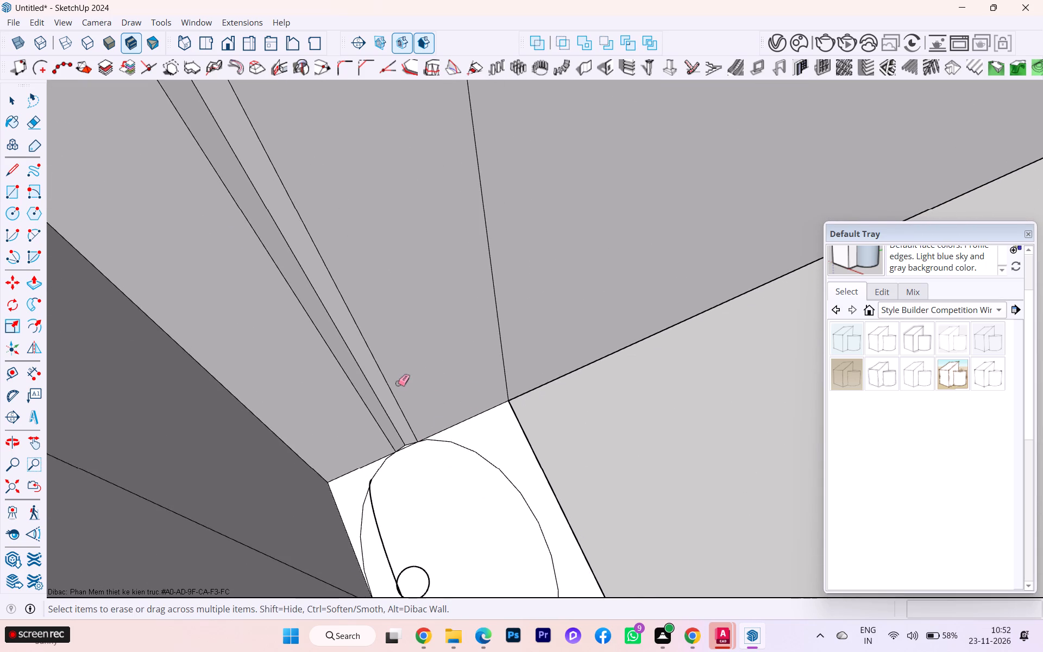
scroll(366, 378, "down", 3)
scroll(355, 378, "up", 2)
scroll(355, 378, "down", 4)
scroll(355, 374, "up", 2)
scroll(355, 374, "down", 2)
scroll(355, 374, "up", 1)
scroll(355, 374, "down", 6)
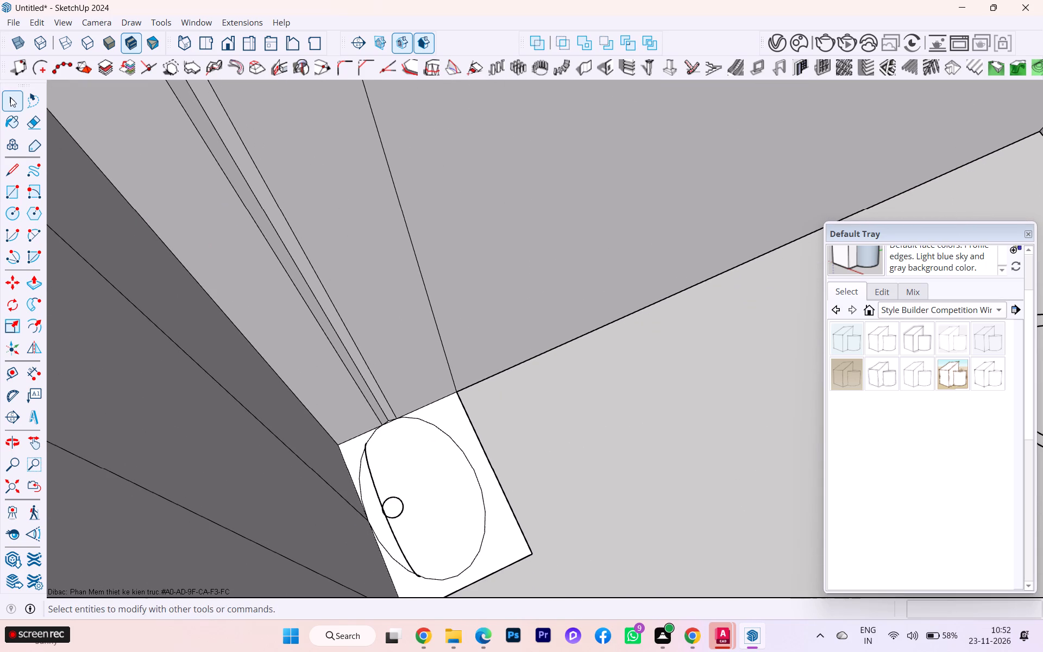
left_click(12, 99)
scroll(248, 361, "up", 8)
scroll(406, 425, "down", 1)
scroll(419, 443, "up", 1)
scroll(432, 440, "down", 1)
scroll(432, 440, "up", 1)
scroll(432, 440, "down", 1)
scroll(433, 440, "up", 7)
scroll(445, 462, "down", 2)
scroll(445, 462, "up", 2)
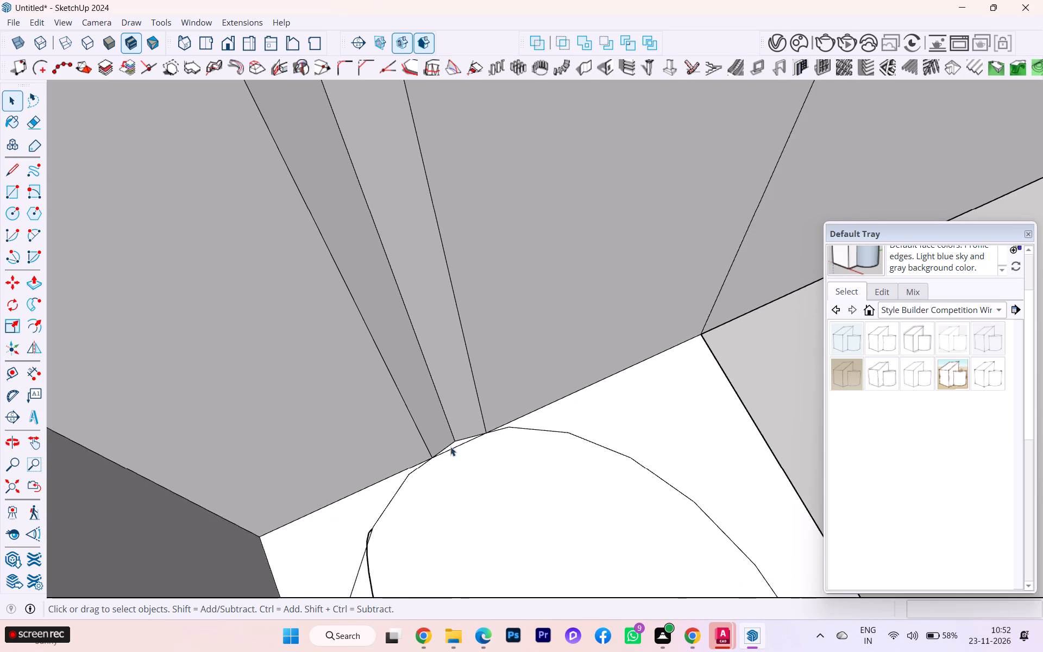
scroll(450, 447, "up", 2)
scroll(451, 442, "down", 2)
scroll(451, 442, "up", 8)
scroll(449, 448, "down", 1)
scroll(449, 448, "up", 1)
scroll(449, 449, "down", 5)
scroll(449, 449, "up", 2)
left_click(449, 449)
left_click(454, 448)
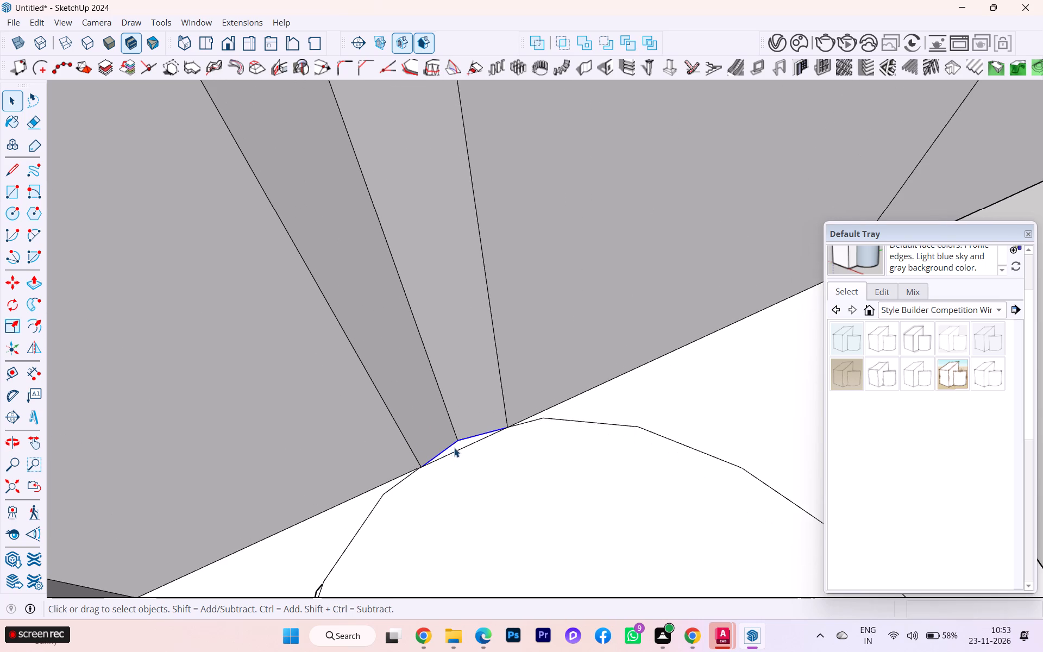
key("p")
left_click(454, 448)
scroll(478, 321, "down", 3)
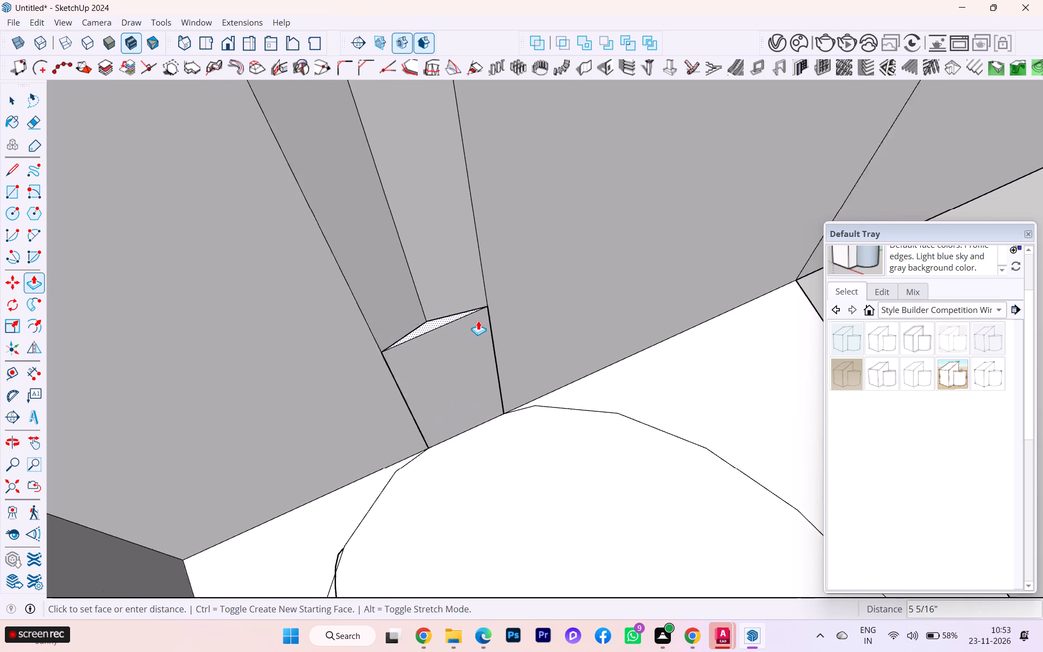
scroll(478, 321, "down", 3)
scroll(470, 367, "down", 4)
scroll(470, 367, "up", 3)
scroll(470, 367, "down", 6)
scroll(478, 356, "up", 3)
scroll(478, 356, "down", 1)
scroll(478, 356, "up", 1)
scroll(478, 356, "down", 5)
scroll(481, 363, "up", 2)
scroll(480, 363, "down", 1)
scroll(478, 367, "up", 1)
scroll(478, 367, "down", 1)
scroll(478, 367, "up", 2)
scroll(477, 367, "down", 4)
scroll(475, 368, "up", 1)
scroll(475, 369, "down", 6)
scroll(473, 369, "up", 1)
scroll(492, 395, "down", 6)
scroll(521, 413, "up", 1)
scroll(522, 413, "down", 2)
scroll(523, 414, "up", 4)
scroll(523, 415, "down", 7)
scroll(526, 417, "up", 1)
scroll(526, 417, "down", 5)
scroll(526, 419, "up", 1)
scroll(526, 419, "down", 1)
scroll(496, 259, "up", 2)
scroll(496, 259, "down", 1)
scroll(496, 258, "up", 10)
scroll(485, 266, "down", 1)
scroll(485, 266, "up", 3)
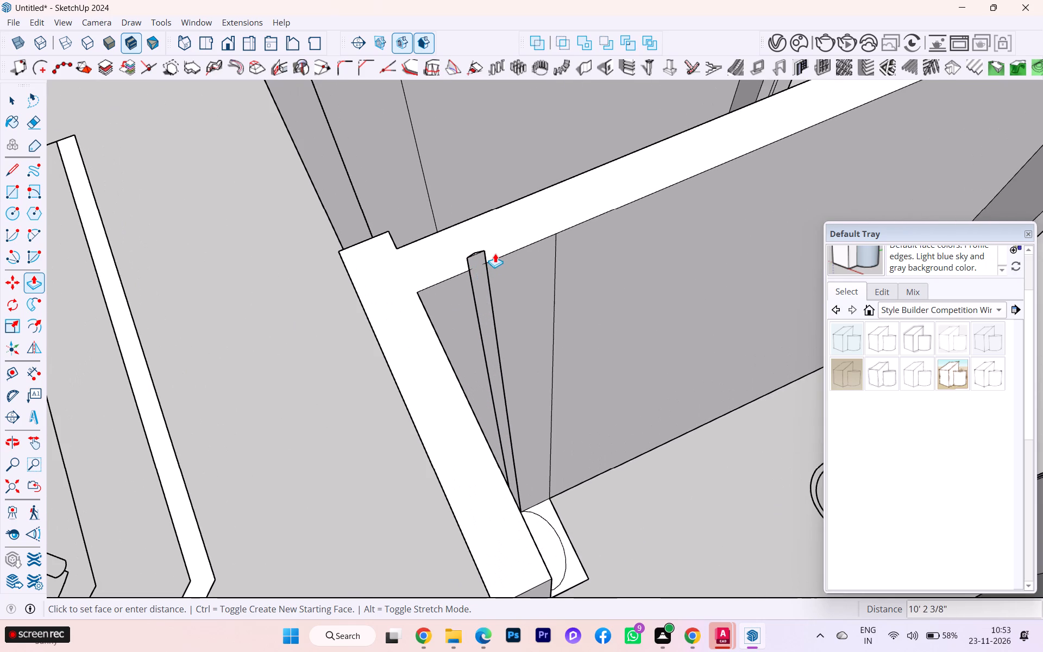
left_click(495, 253)
Push the raised sliver's top face back down 2 3/8", level with the top of the toilet's long wall.
scroll(479, 252, "up", 1)
scroll(479, 252, "down", 2)
scroll(479, 252, "up", 7)
scroll(463, 262, "down", 2)
scroll(462, 262, "up", 5)
scroll(482, 242, "down", 1)
scroll(482, 242, "up", 4)
scroll(488, 236, "down", 1)
scroll(488, 236, "up", 3)
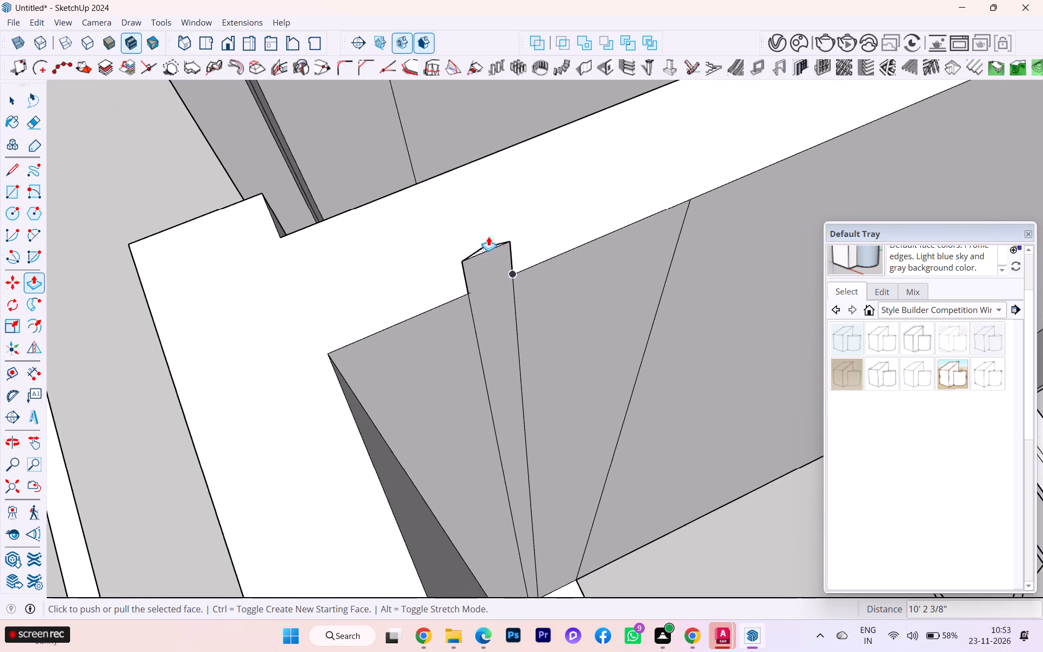
scroll(488, 236, "up", 5)
left_click(475, 263)
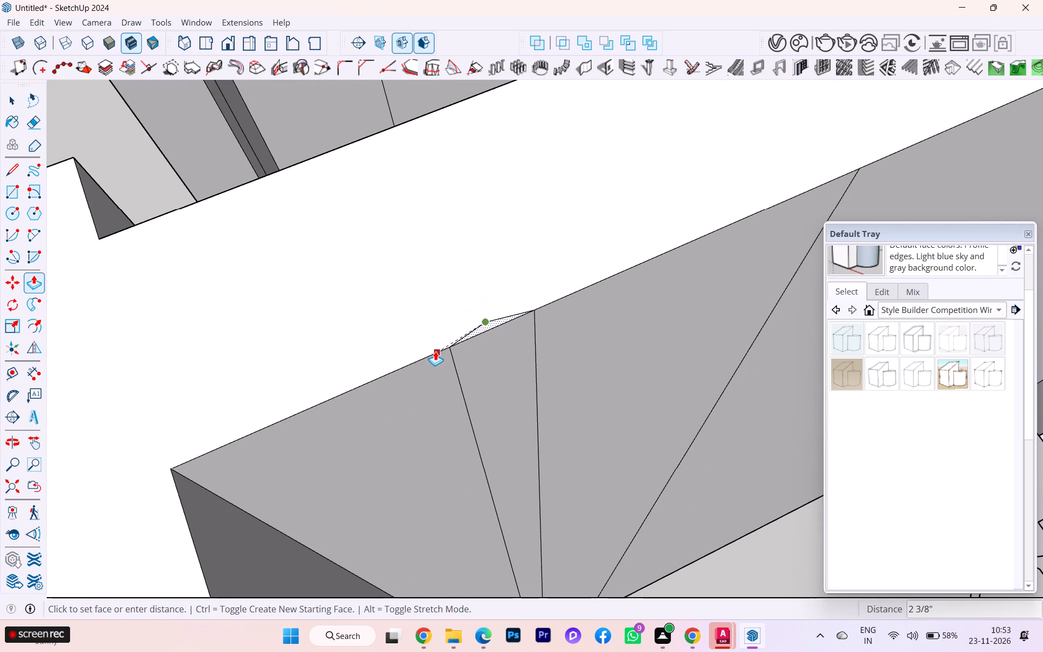
left_click(435, 351)
Erase the sliver's outline at the wall top and the remaining vertical seam lines from the toilet's long wall.
key("e")
scroll(474, 314, "up", 2)
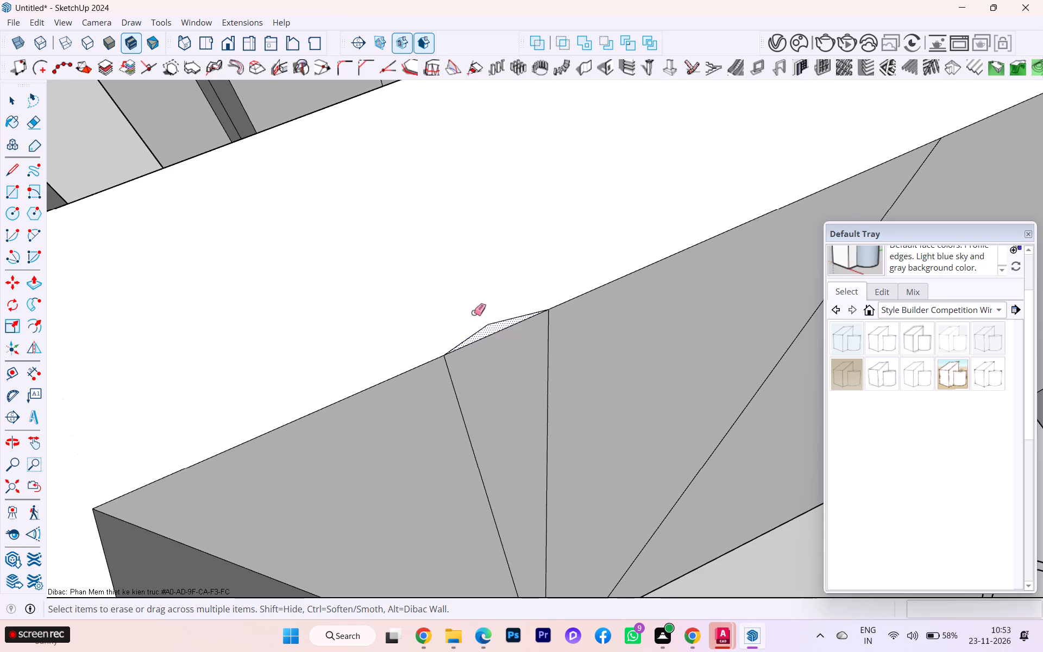
left_click(481, 333)
left_click(496, 322)
scroll(487, 308, "down", 7)
scroll(224, 240, "up", 1)
left_click_drag(513, 327, 413, 373)
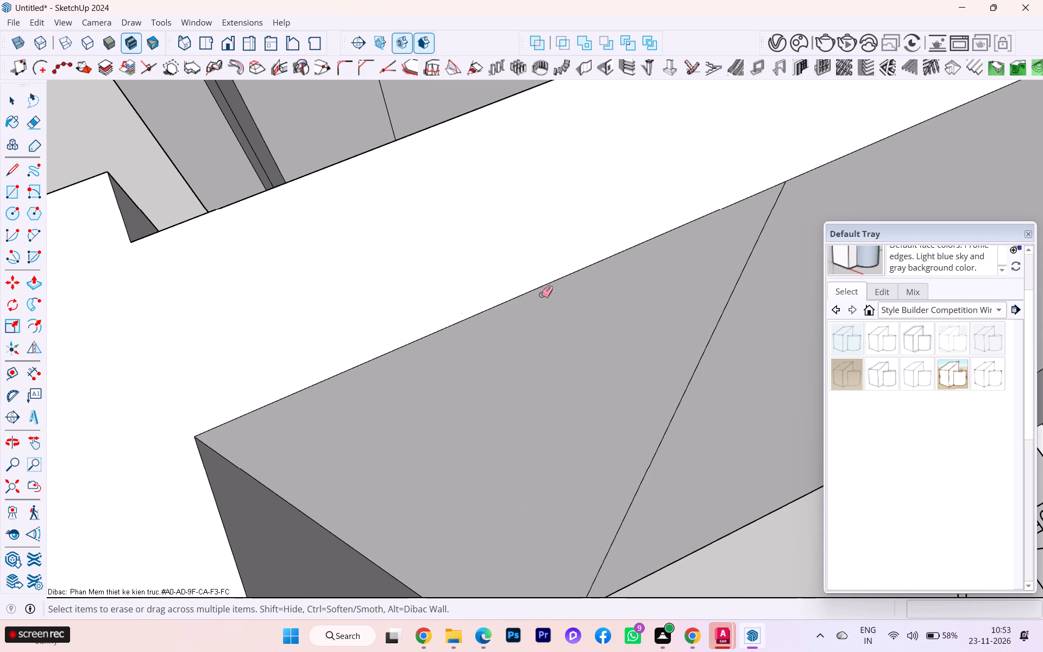
left_click_drag(637, 297, 751, 281)
Erase the two seam lines from the inner face of the toilet's short wall behind the washbasin.
scroll(281, 253, "down", 2)
scroll(280, 252, "up", 1)
scroll(279, 252, "down", 3)
scroll(288, 211, "up", 1)
scroll(288, 211, "down", 1)
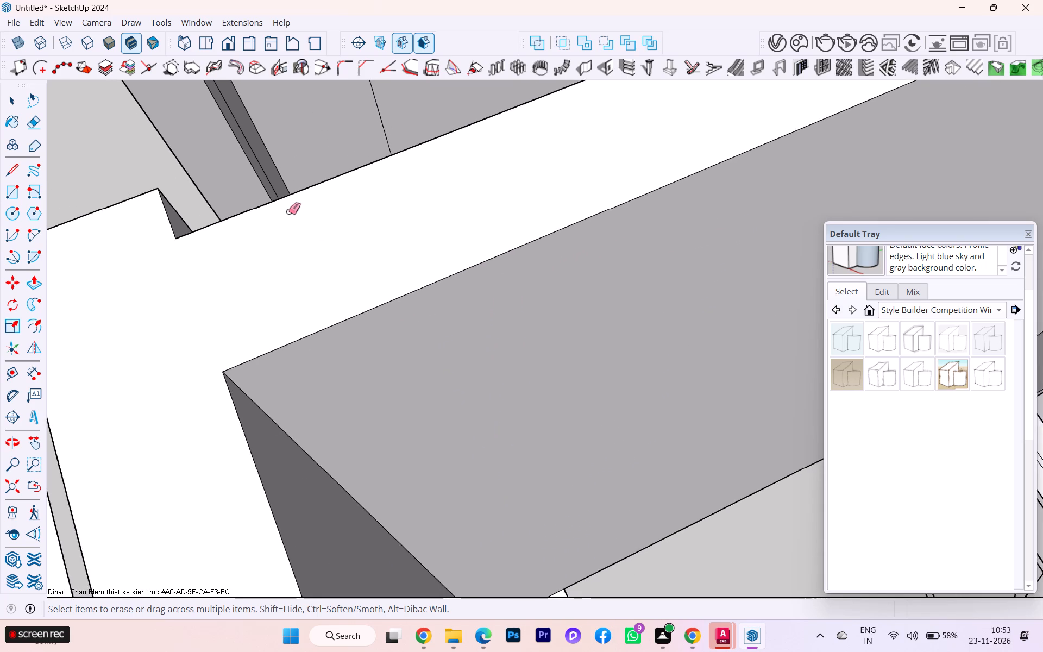
scroll(288, 211, "up", 1)
scroll(288, 211, "down", 3)
scroll(288, 211, "up", 2)
scroll(288, 211, "down", 4)
scroll(291, 208, "up", 1)
scroll(291, 208, "down", 1)
scroll(291, 208, "up", 1)
scroll(291, 208, "down", 4)
scroll(291, 208, "up", 1)
scroll(291, 208, "down", 13)
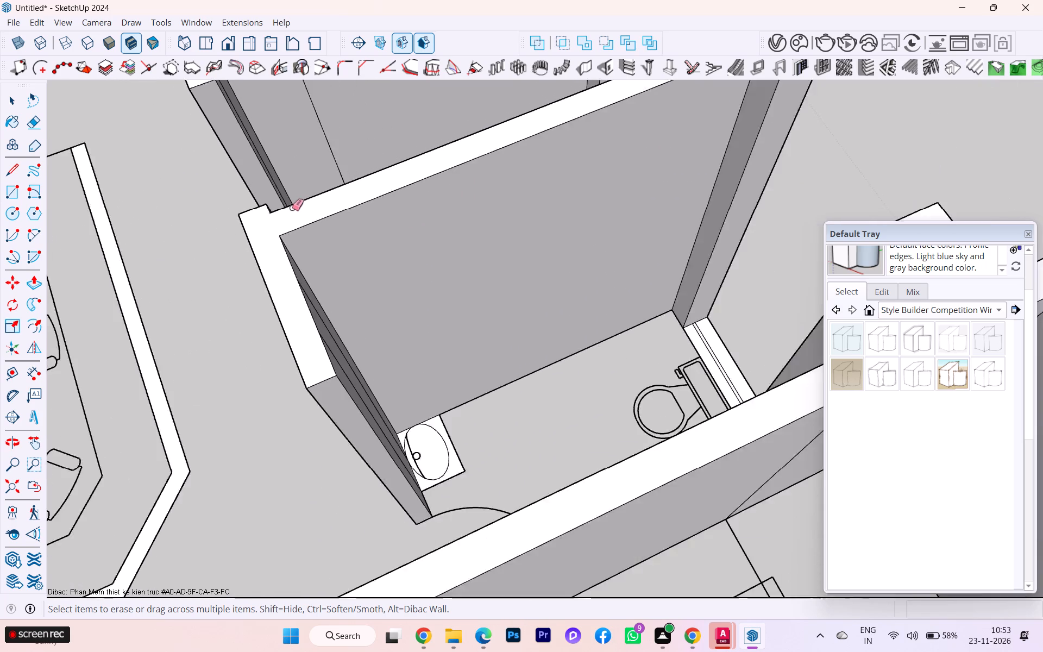
scroll(293, 208, "down", 1)
scroll(342, 335, "down", 1)
scroll(342, 335, "up", 1)
scroll(344, 339, "down", 2)
middle_click_drag(317, 353, 179, 372)
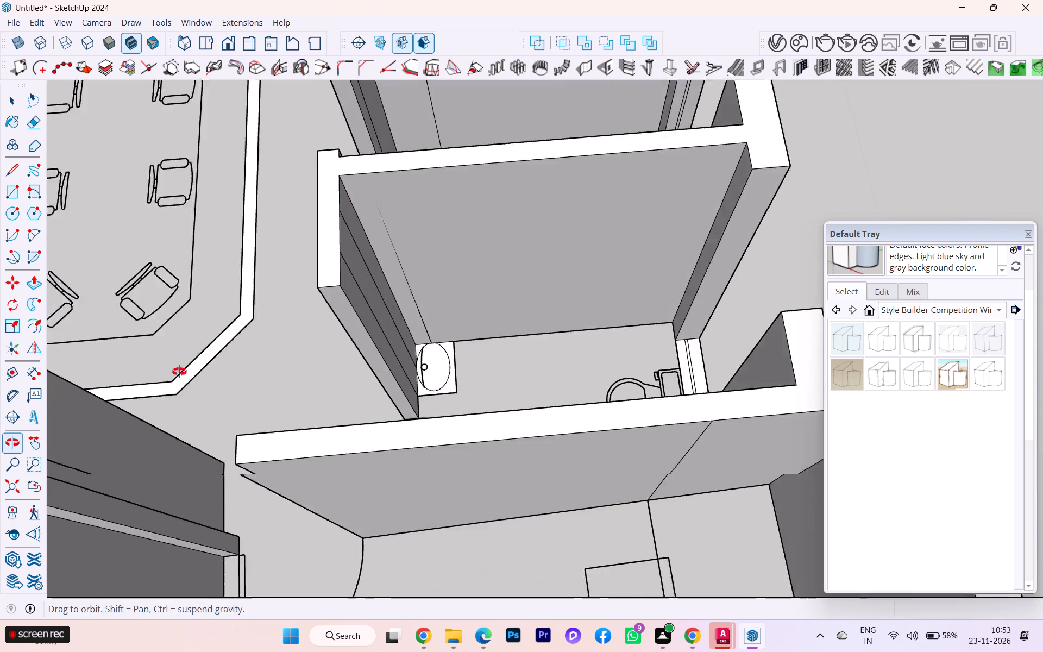
middle_click_drag(179, 372, 149, 371)
scroll(280, 268, "up", 2)
scroll(282, 267, "down", 1)
scroll(282, 267, "up", 2)
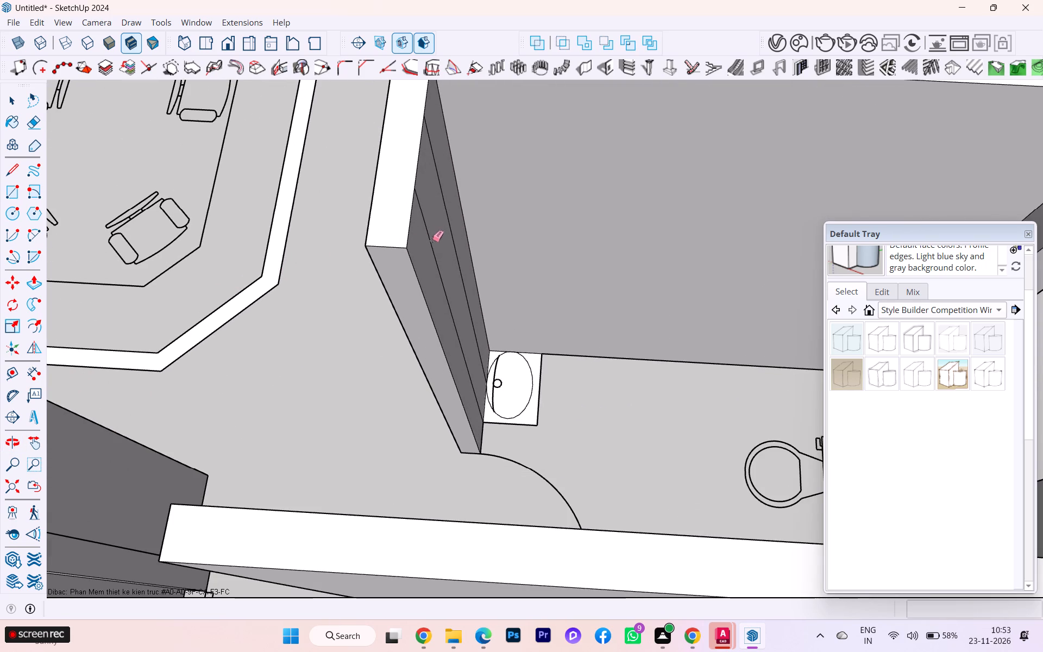
left_click(432, 239)
left_click(447, 209)
Erase the vertical seam line from the wall shared by the toilet and the room with the sink counter.
scroll(449, 205, "down", 1)
scroll(449, 205, "up", 1)
scroll(449, 205, "down", 8)
scroll(448, 208, "up", 1)
scroll(448, 209, "down", 2)
scroll(331, 214, "down", 2)
scroll(330, 215, "up", 1)
scroll(329, 215, "down", 3)
scroll(488, 257, "up", 4)
scroll(503, 251, "down", 1)
scroll(516, 246, "up", 1)
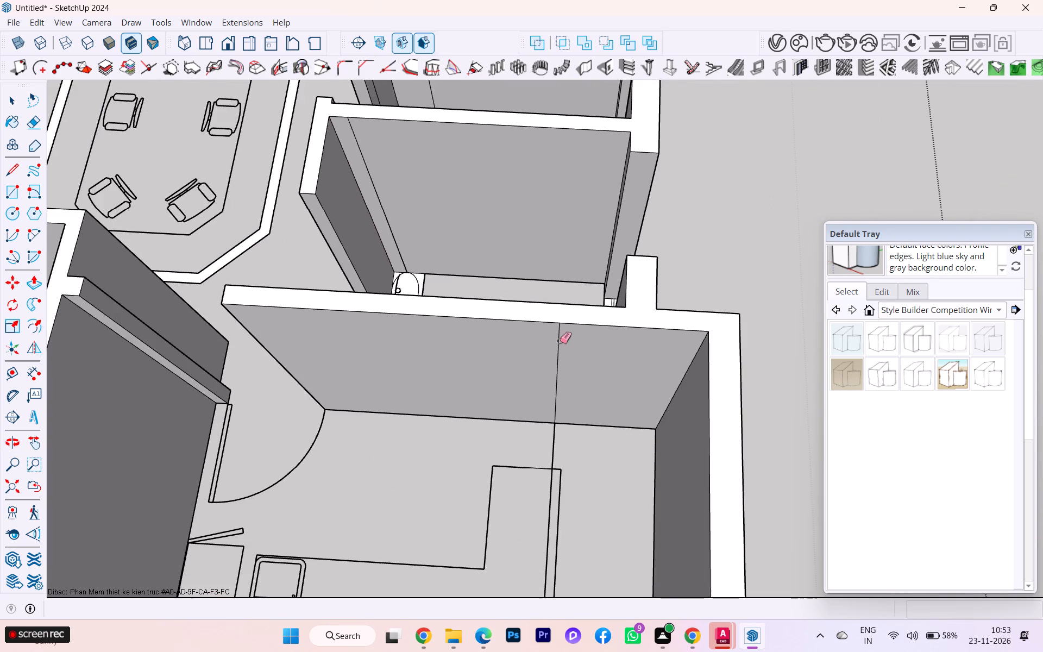
scroll(560, 344, "up", 2)
left_click(558, 348)
scroll(595, 303, "down", 3)
scroll(595, 303, "up", 1)
scroll(595, 303, "down", 2)
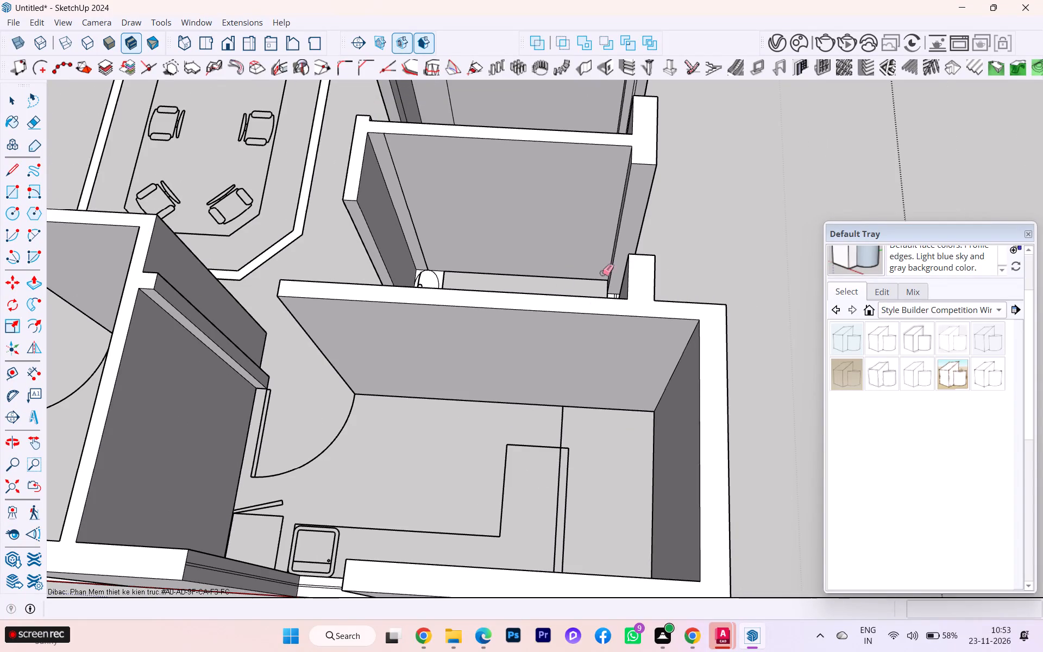
Erase the long vertical seam line from the far wall of the room behind the cleaned toilet.
middle_click_drag(704, 250, 982, 143)
scroll(453, 189, "up", 4)
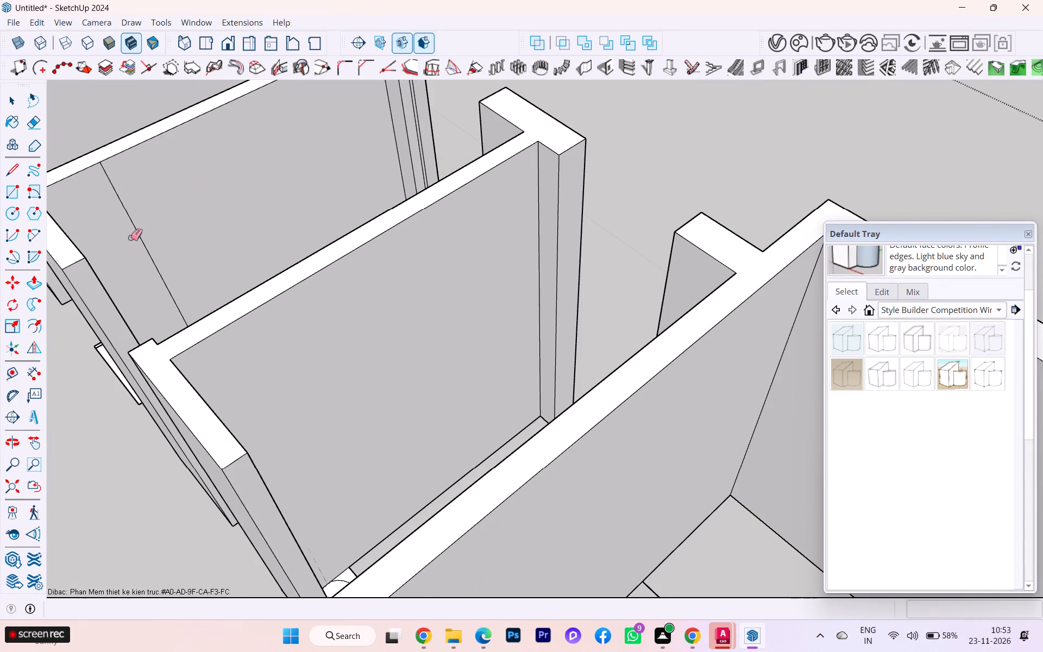
left_click(137, 228)
Erase a thin vertical seam line at the far end of the wall behind the T-ended toilet partition.
scroll(420, 116, "up", 1)
scroll(418, 118, "down", 2)
scroll(417, 120, "up", 3)
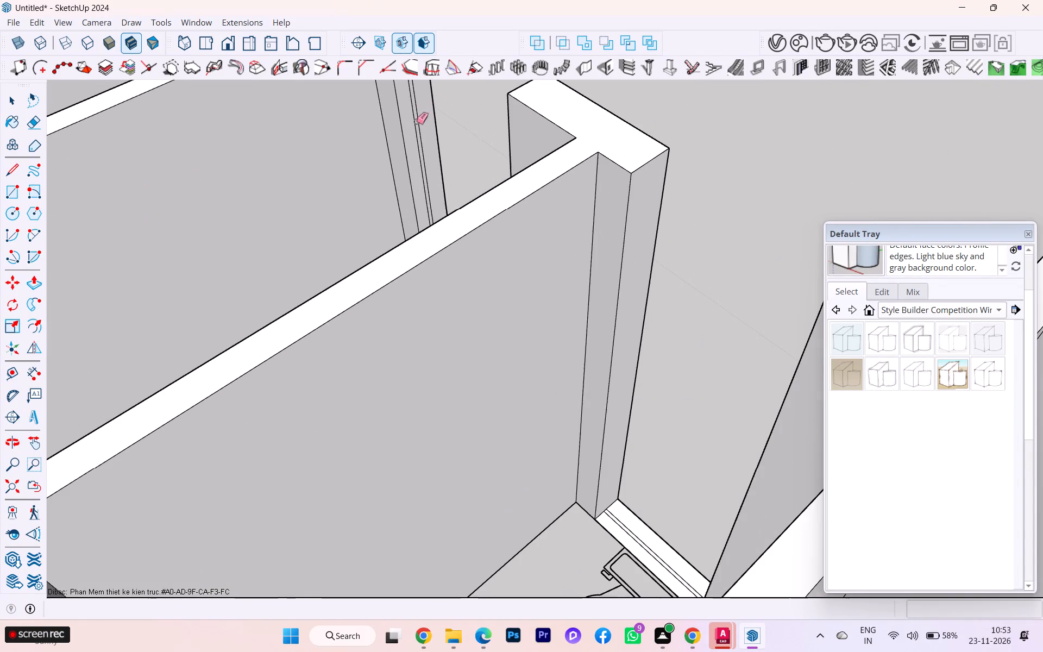
left_click(416, 121)
Erase the two closely spaced vertical seam lines from the end face of the T-shaped toilet partition.
scroll(519, 147, "down", 3)
scroll(550, 178, "down", 1)
middle_click_drag(533, 178, 583, 166)
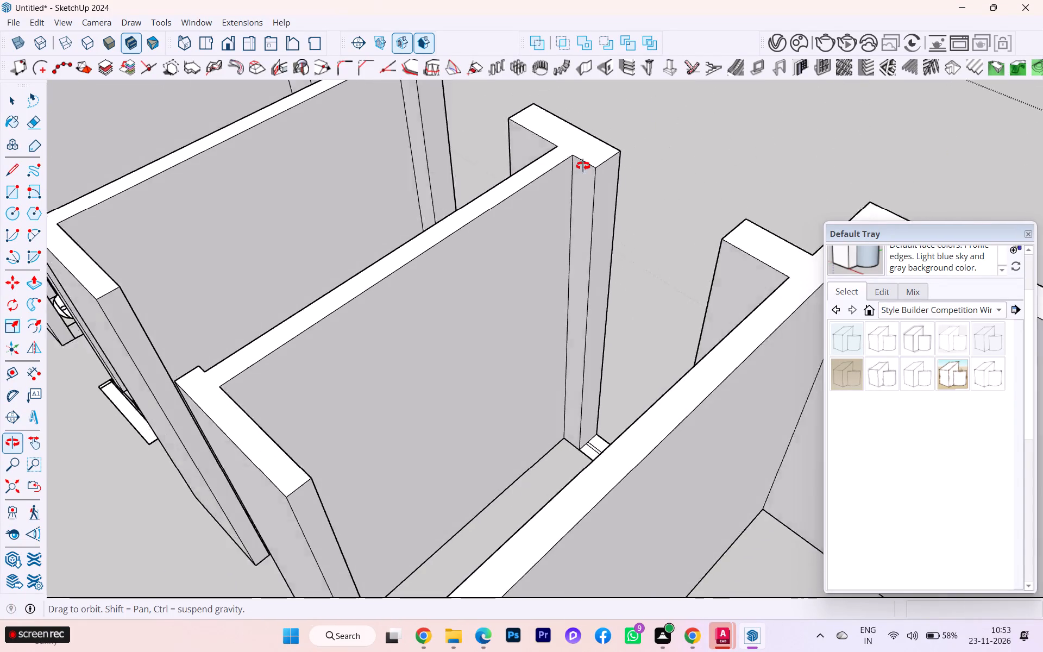
middle_click_drag(583, 166, 940, 123)
scroll(503, 184, "up", 4)
scroll(501, 185, "down", 1)
scroll(501, 185, "up", 4)
scroll(512, 183, "down", 4)
scroll(521, 185, "up", 1)
scroll(522, 185, "down", 2)
middle_click_drag(584, 192, 673, 188)
scroll(675, 189, "up", 4)
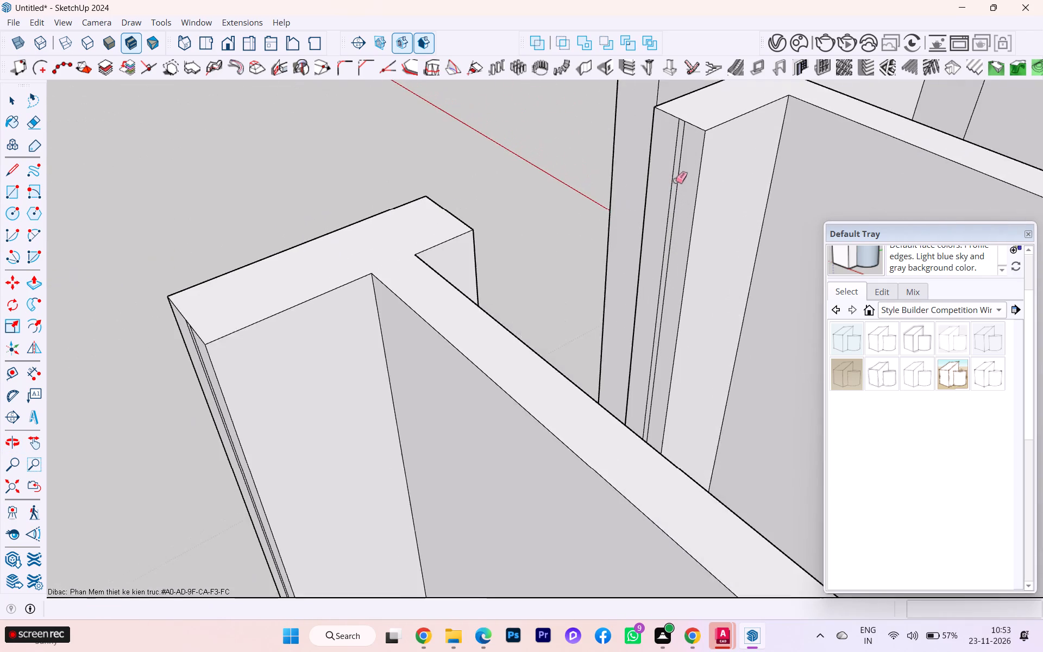
scroll(675, 180, "up", 4)
left_click(677, 166)
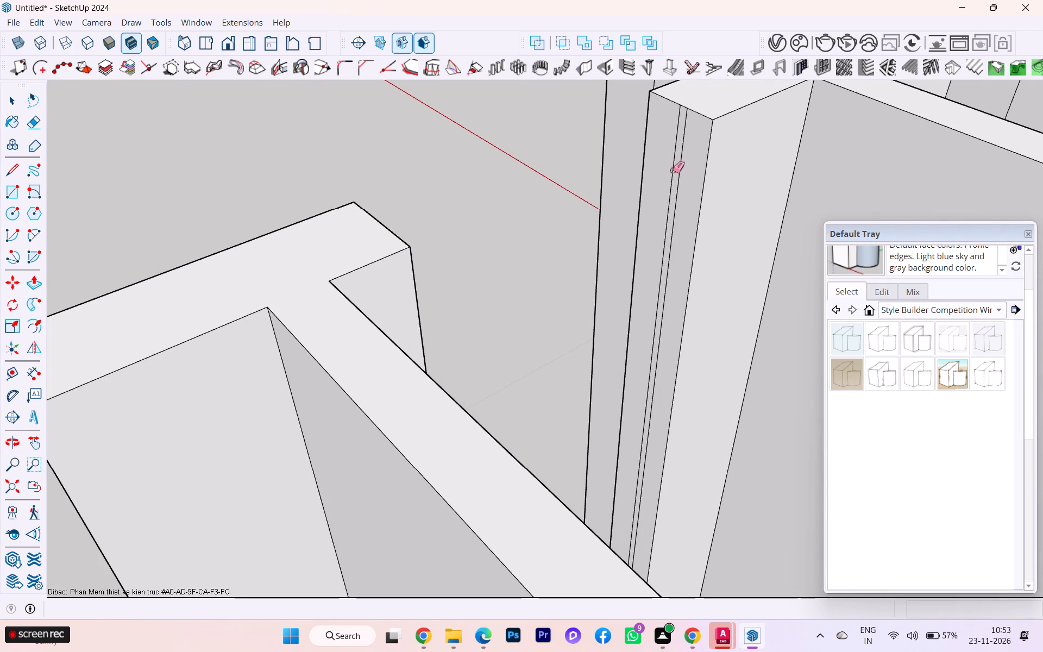
left_click(673, 171)
left_click(680, 179)
Erase the two vertical seam lines from the end face of the neighbouring T-shaped toilet partition.
scroll(557, 130, "down", 3)
scroll(525, 135, "up", 1)
scroll(524, 135, "down", 1)
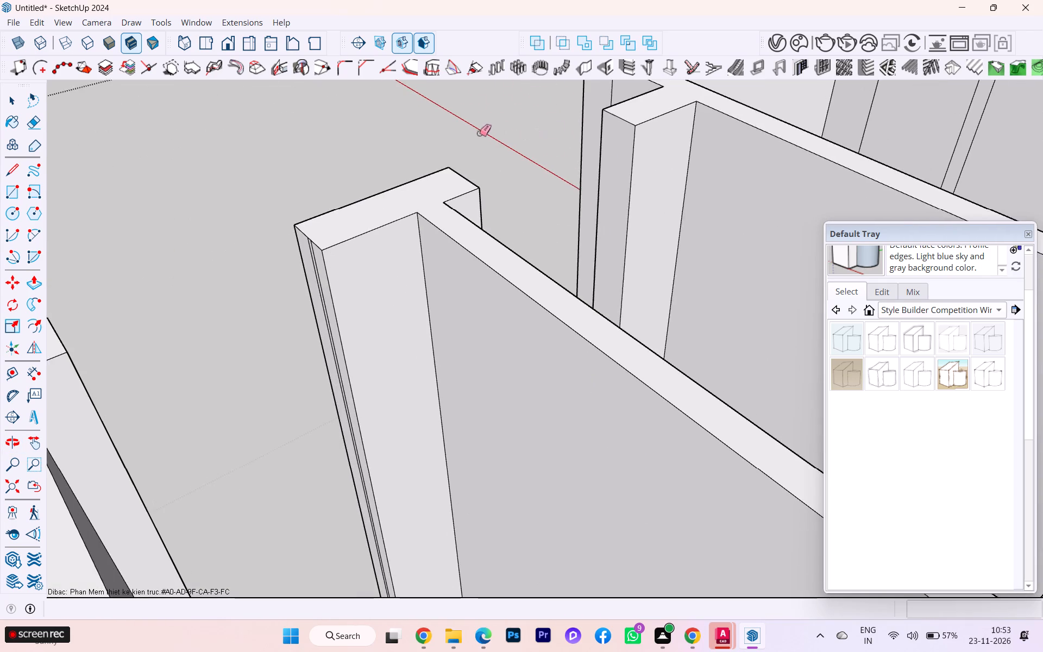
scroll(477, 133, "down", 1)
scroll(477, 133, "up", 2)
scroll(477, 133, "down", 5)
scroll(384, 212, "up", 5)
scroll(376, 217, "down", 2)
scroll(374, 219, "up", 1)
middle_click_drag(352, 215, 442, 204)
scroll(442, 204, "up", 6)
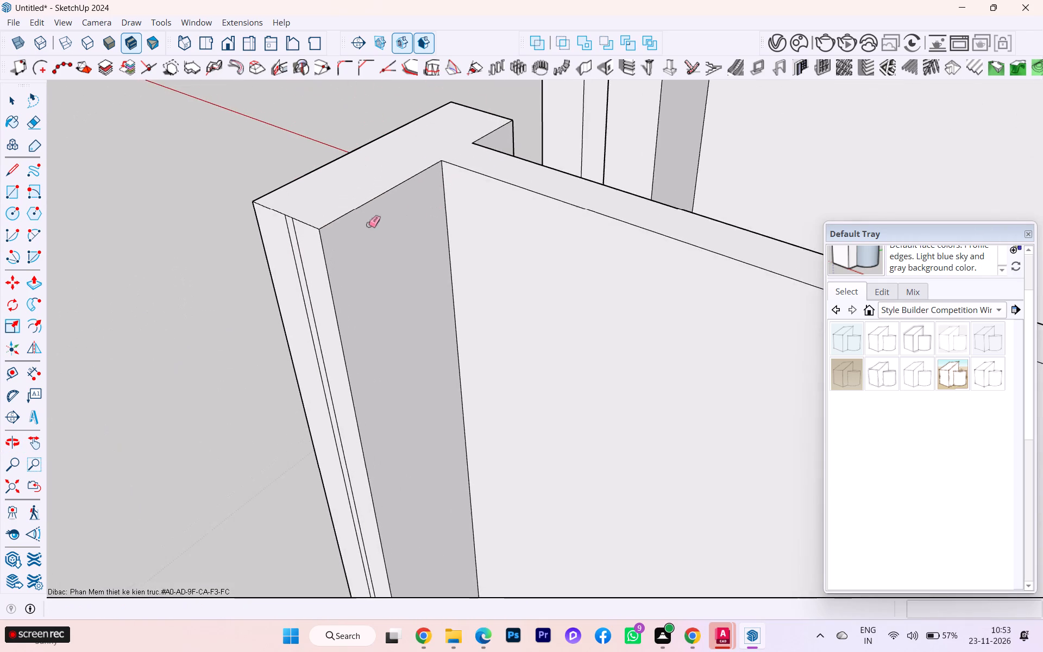
scroll(303, 234, "up", 2)
left_click(282, 234)
left_click(285, 227)
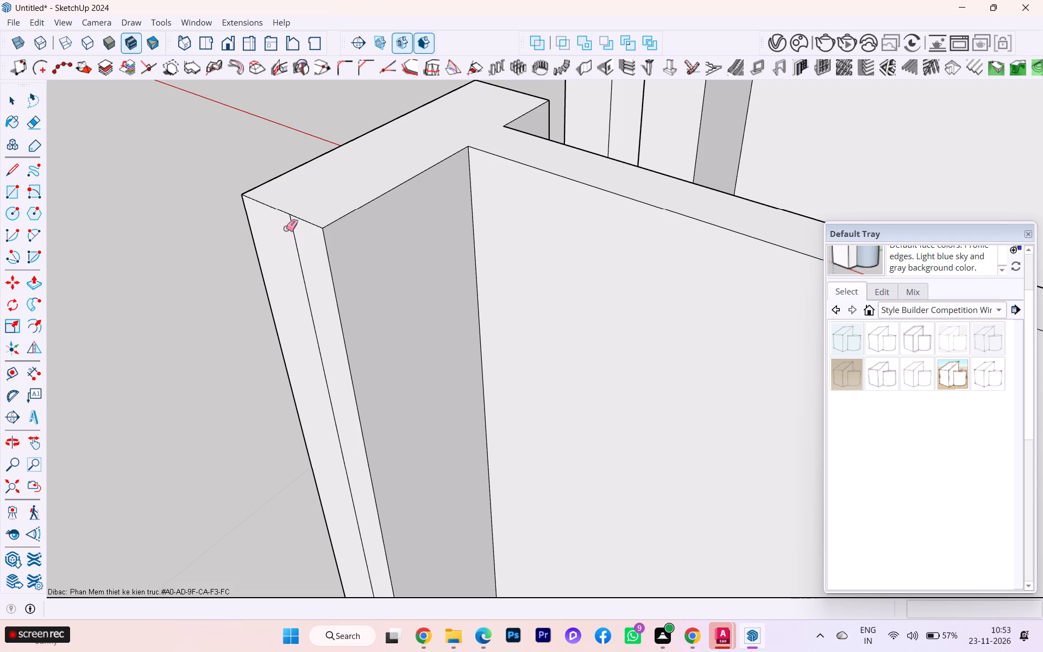
left_click(298, 238)
left_click(298, 245)
Erase the two vertical seam lines near the free end of the long partition between the toilet and the corner room.
scroll(427, 139, "down", 4)
scroll(431, 142, "up", 1)
scroll(431, 142, "down", 3)
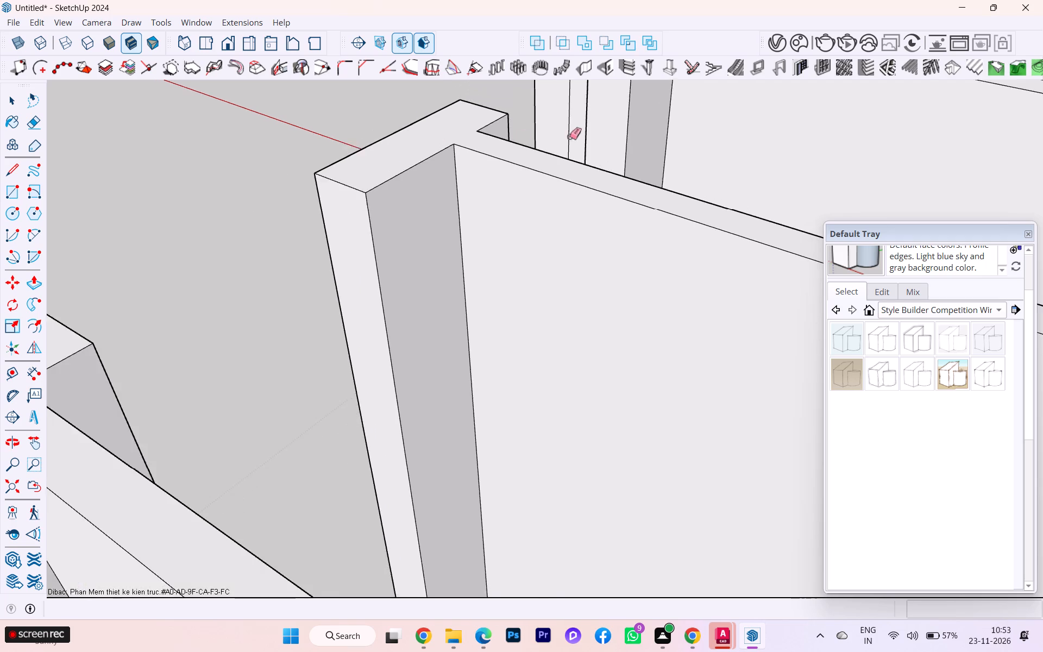
scroll(569, 136, "down", 1)
middle_click_drag(563, 149, 346, 252)
scroll(566, 120, "down", 4)
scroll(717, 209, "up", 5)
scroll(735, 218, "down", 1)
middle_click_drag(779, 197, 789, 193)
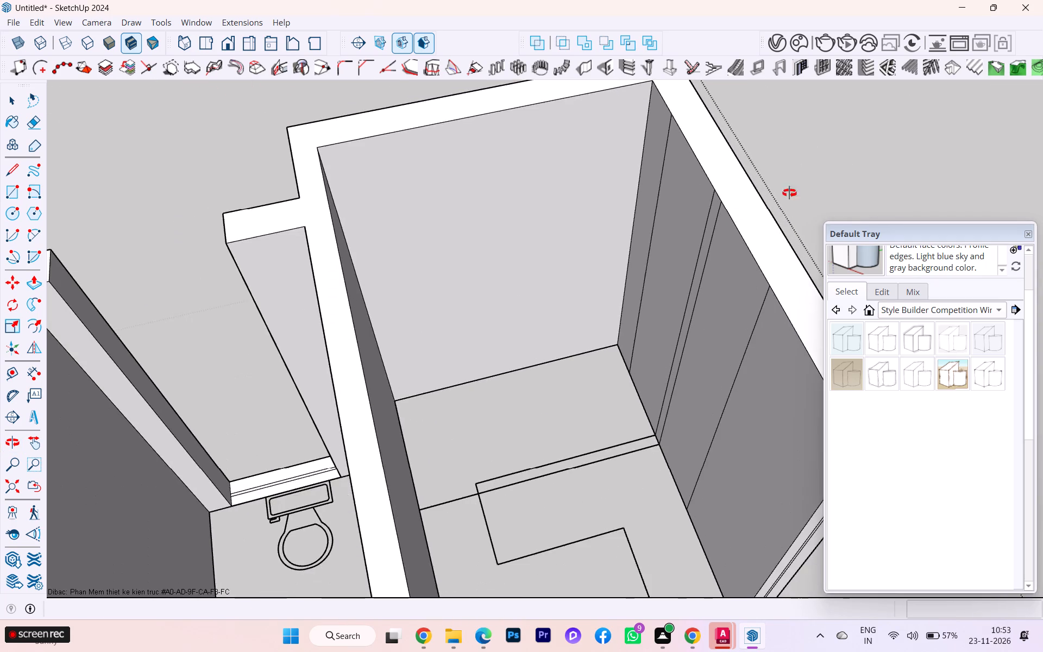
middle_click_drag(789, 193, 869, 130)
scroll(593, 159, "down", 3)
scroll(566, 167, "up", 4)
scroll(565, 168, "down", 6)
scroll(550, 186, "up", 2)
scroll(486, 348, "up", 3)
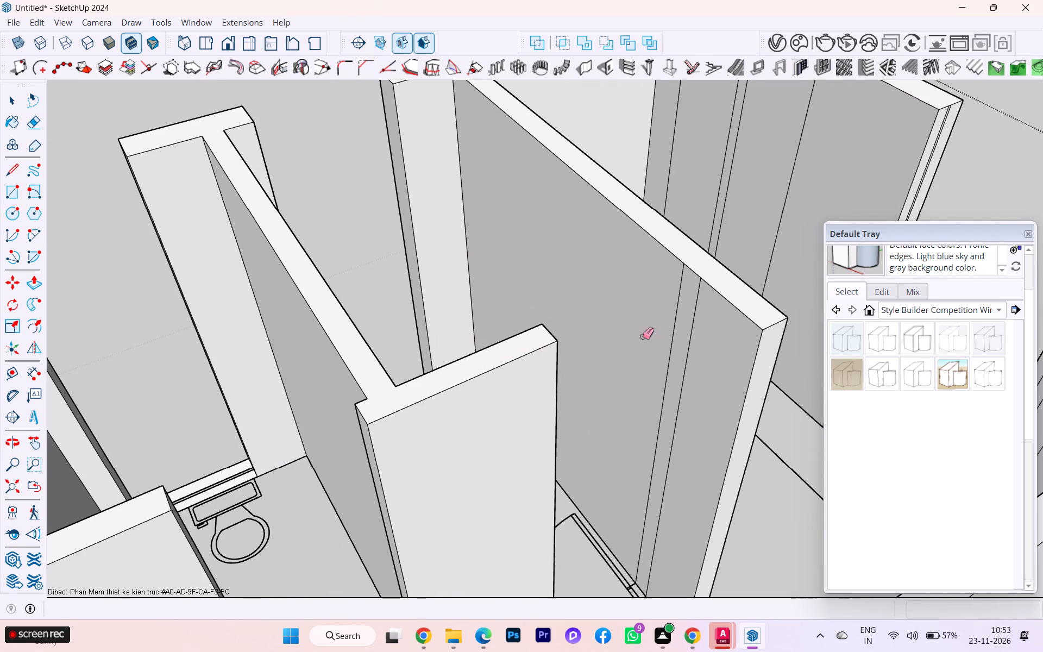
left_click(678, 314)
left_click(697, 322)
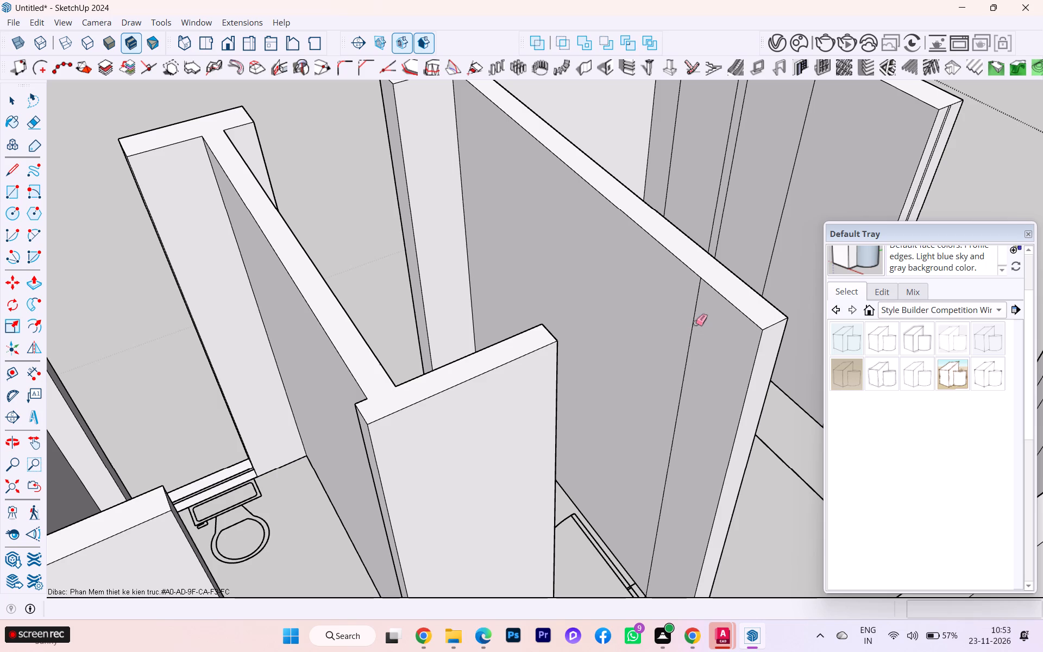
left_click(694, 328)
Erase the four vertical seam lines from the inner face of the corner room's outer wall.
scroll(707, 274, "down", 2)
scroll(706, 275, "up", 2)
scroll(705, 277, "down", 2)
scroll(614, 283, "down", 1)
scroll(598, 286, "up", 1)
scroll(383, 296, "down", 3)
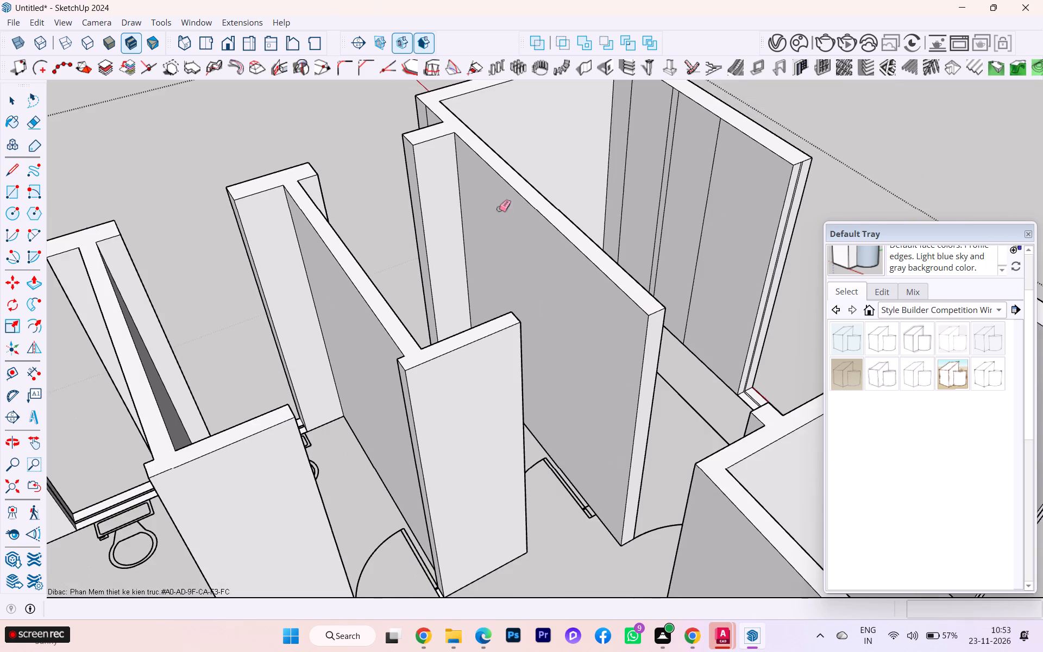
scroll(609, 152, "up", 2)
left_click_drag(621, 137, 732, 181)
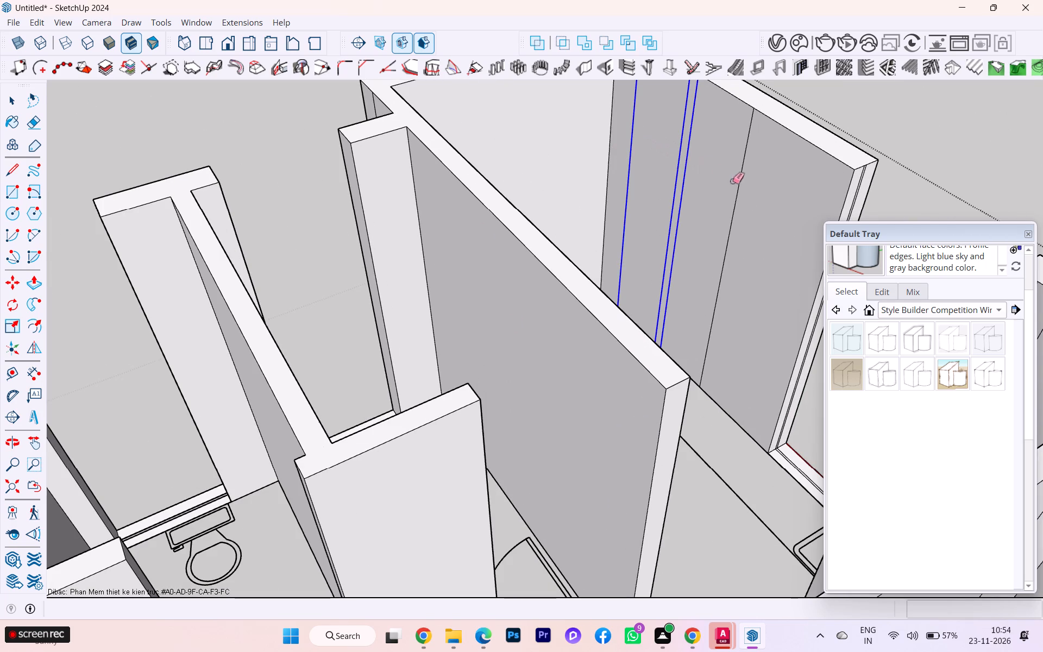
left_click_drag(732, 181, 747, 189)
Erase the two vertical seam lines from the end face of the corner room's outer wall.
scroll(634, 158, "down", 3)
scroll(811, 185, "up", 2)
scroll(777, 179, "down", 1)
scroll(777, 179, "up", 1)
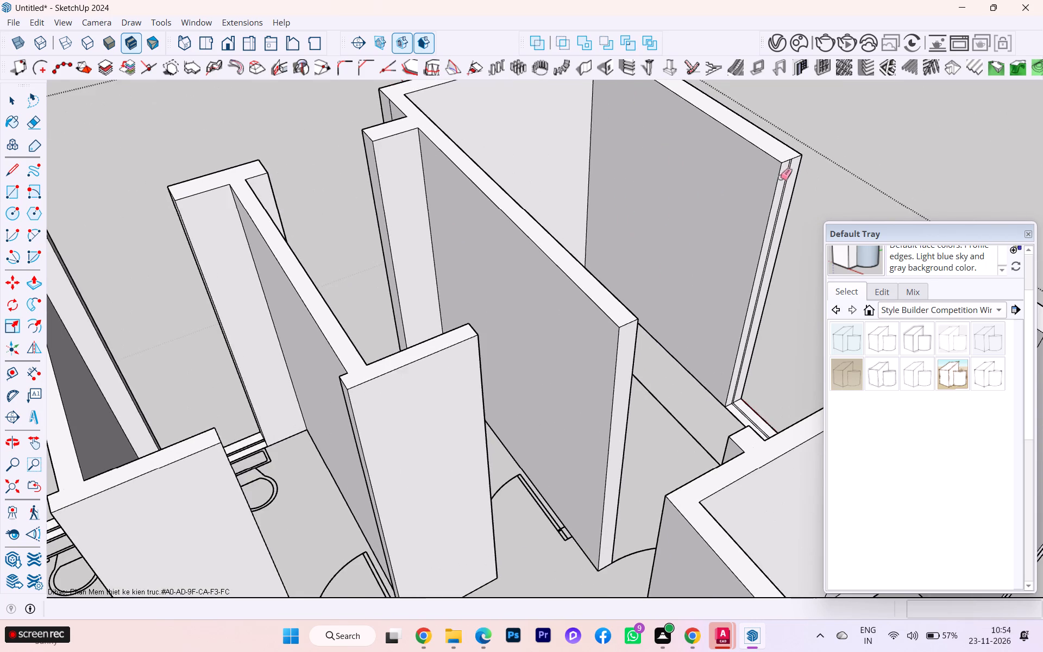
scroll(783, 177, "up", 2)
scroll(787, 179, "down", 1)
scroll(787, 179, "up", 6)
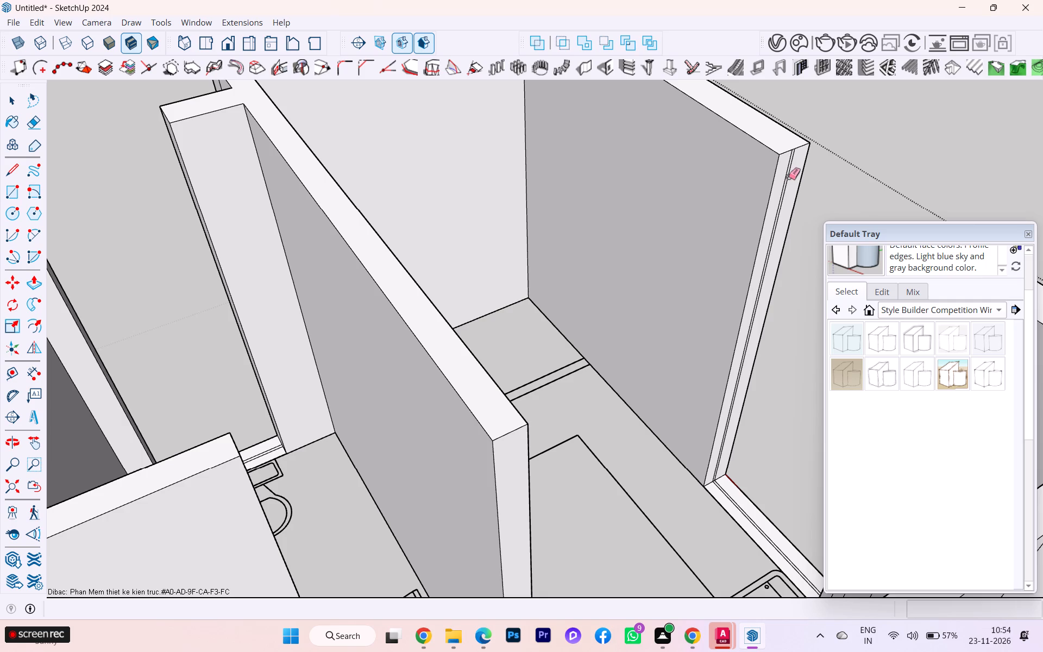
scroll(791, 173, "up", 4)
left_click_drag(791, 173, 786, 177)
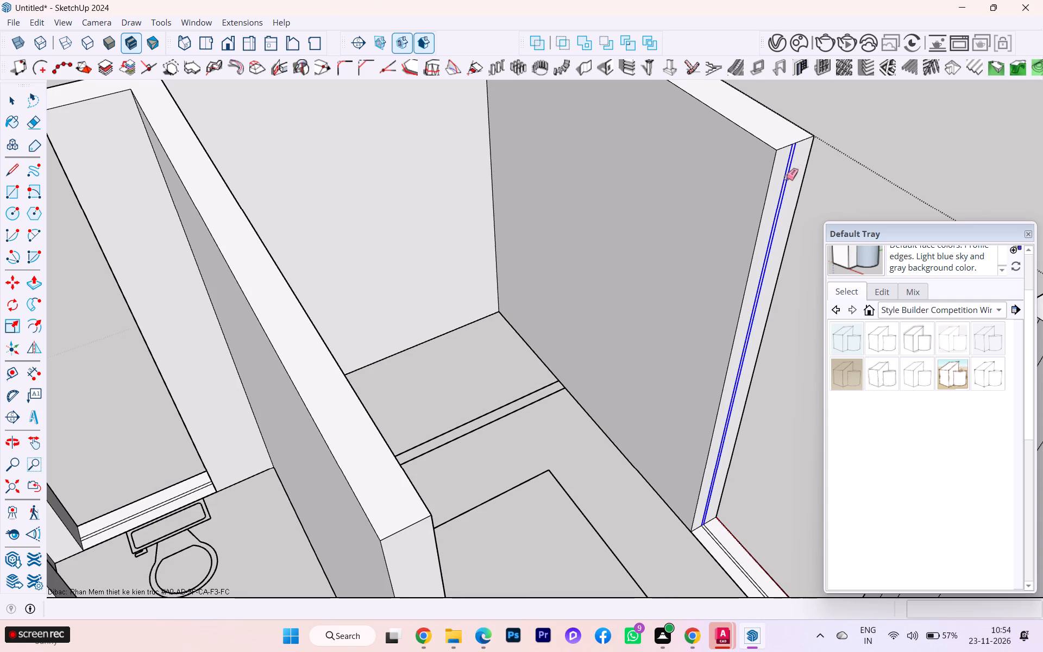
left_click_drag(786, 177, 782, 180)
Erase the vertical seam line on the furnished cabin's side wall facing the toilets.
scroll(745, 165, "down", 4)
scroll(582, 163, "down", 7)
scroll(577, 164, "up", 1)
scroll(576, 164, "down", 2)
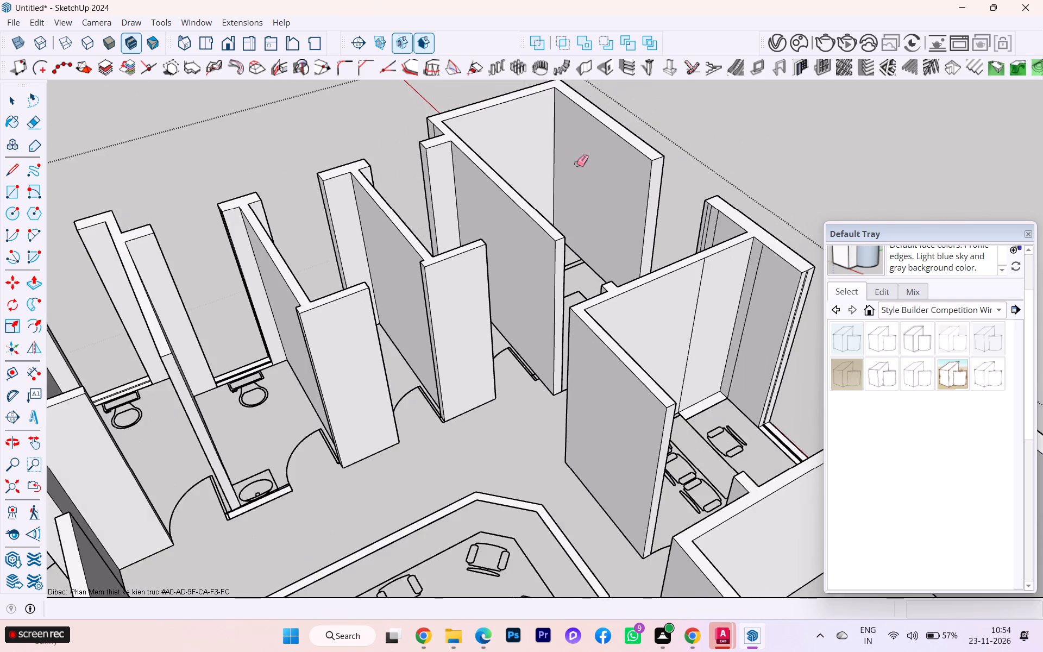
scroll(576, 164, "down", 10)
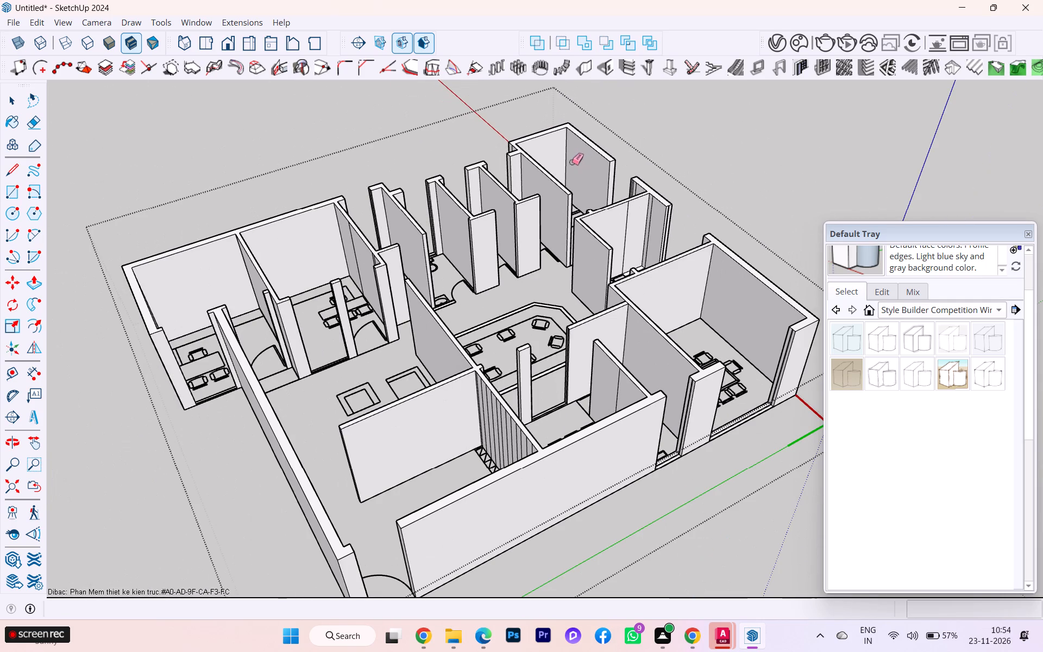
scroll(457, 191, "down", 4)
scroll(367, 254, "up", 4)
scroll(367, 254, "down", 1)
scroll(367, 254, "up", 5)
scroll(370, 247, "down", 1)
scroll(370, 247, "up", 5)
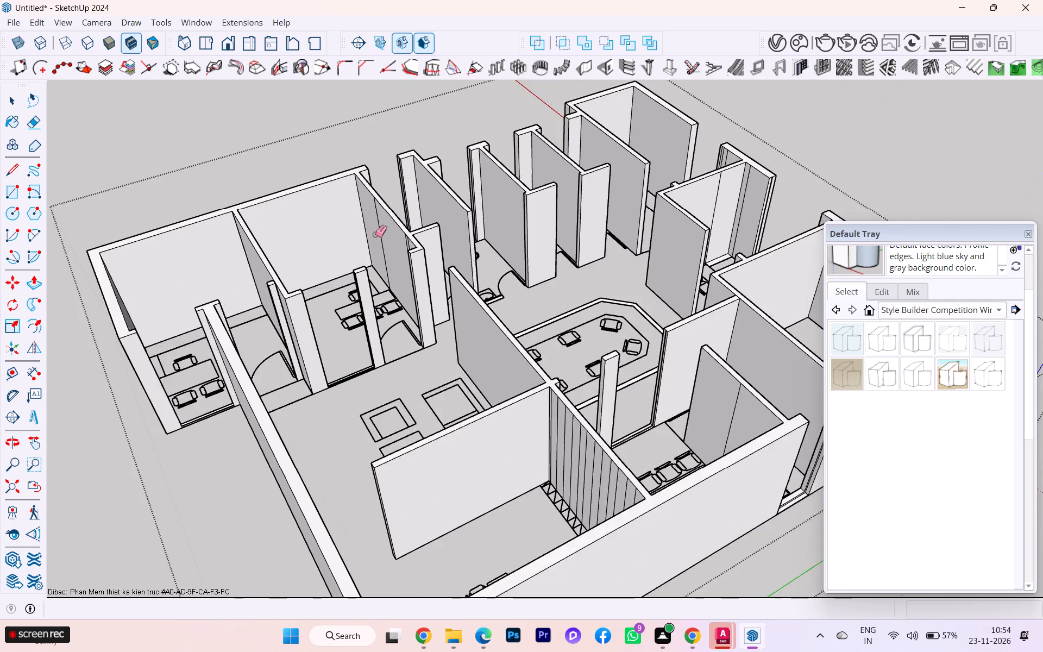
scroll(375, 234, "up", 4)
scroll(378, 228, "down", 2)
left_click(378, 209)
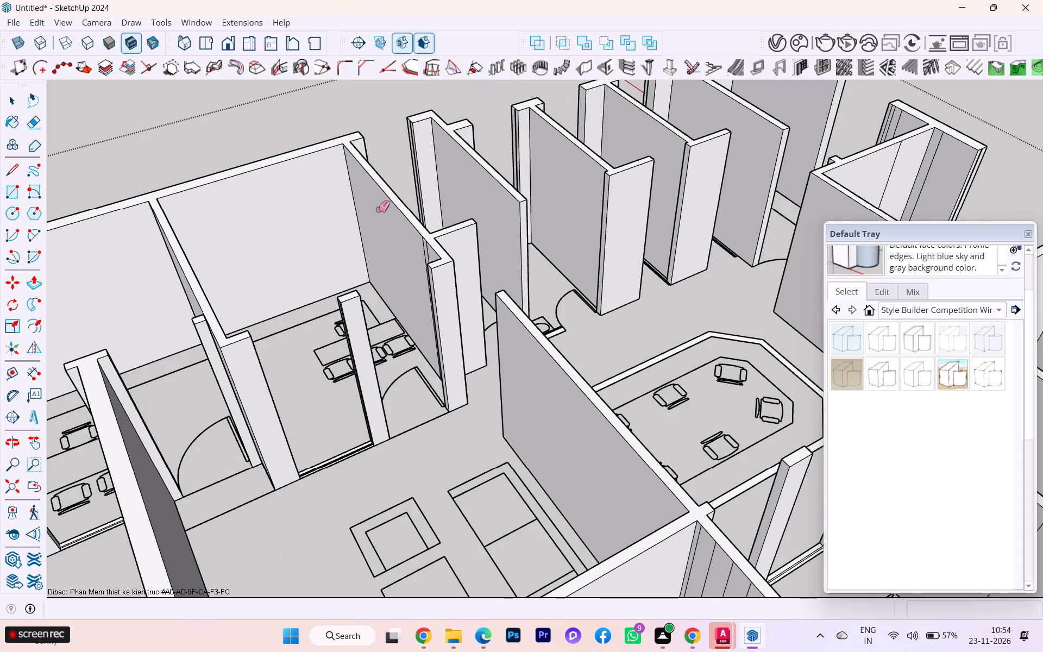
Erase the two remaining vertical seam lines near the door end of the same cabin side wall.
scroll(573, 183, "down", 1)
scroll(574, 183, "up", 1)
scroll(574, 183, "down", 2)
scroll(576, 185, "up", 2)
scroll(576, 185, "down", 1)
scroll(576, 185, "up", 2)
scroll(576, 185, "down", 5)
scroll(489, 203, "down", 1)
middle_click_drag(503, 223, 787, 271)
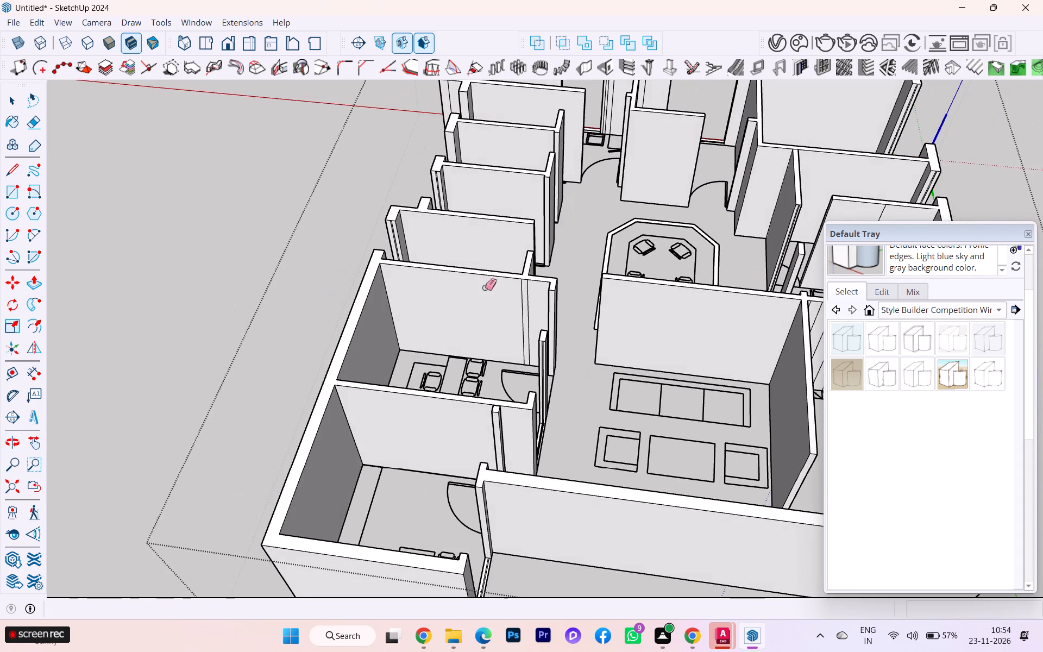
scroll(513, 307, "up", 1)
scroll(579, 341, "down", 1)
scroll(585, 344, "up", 2)
scroll(562, 390, "up", 6)
scroll(579, 451, "up", 3)
scroll(506, 92, "down", 3)
scroll(506, 92, "up", 2)
scroll(506, 92, "down", 1)
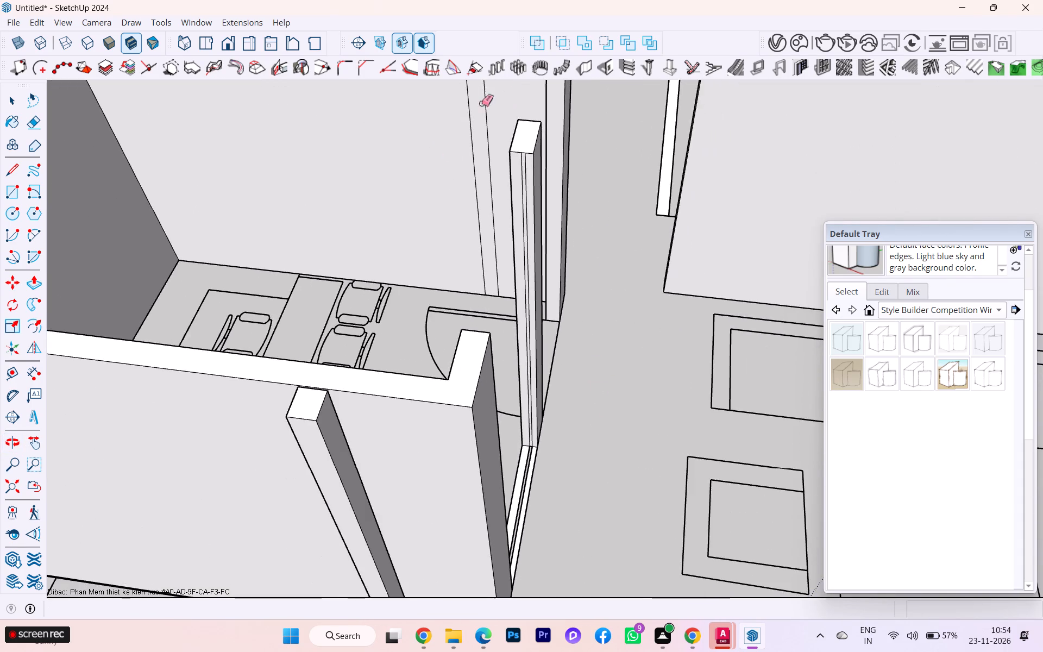
scroll(462, 94, "down", 2)
scroll(462, 98, "up", 1)
scroll(463, 99, "down", 5)
scroll(455, 149, "down", 1)
scroll(454, 152, "up", 2)
scroll(454, 153, "down", 10)
scroll(377, 210, "up", 2)
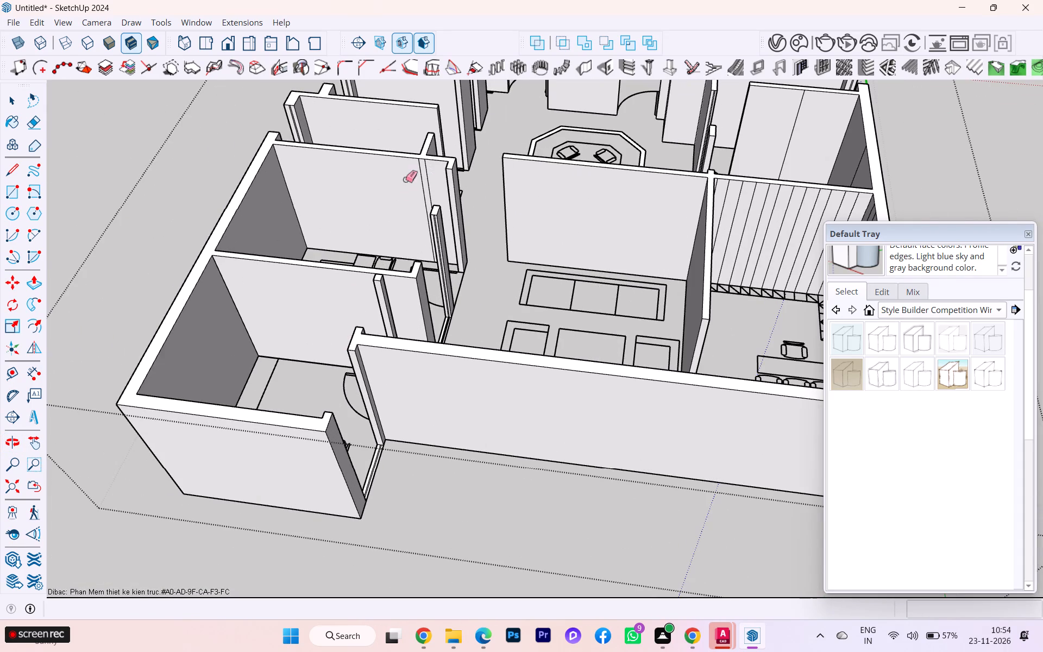
left_click_drag(411, 178, 431, 177)
Erase the two vertical seam lines from the narrow post beside the cabin's door.
scroll(428, 233, "up", 1)
scroll(428, 233, "down", 1)
scroll(428, 233, "up", 8)
scroll(433, 222, "down", 3)
scroll(433, 222, "up", 2)
scroll(433, 222, "down", 1)
scroll(433, 222, "up", 3)
scroll(438, 217, "down", 1)
scroll(438, 217, "up", 2)
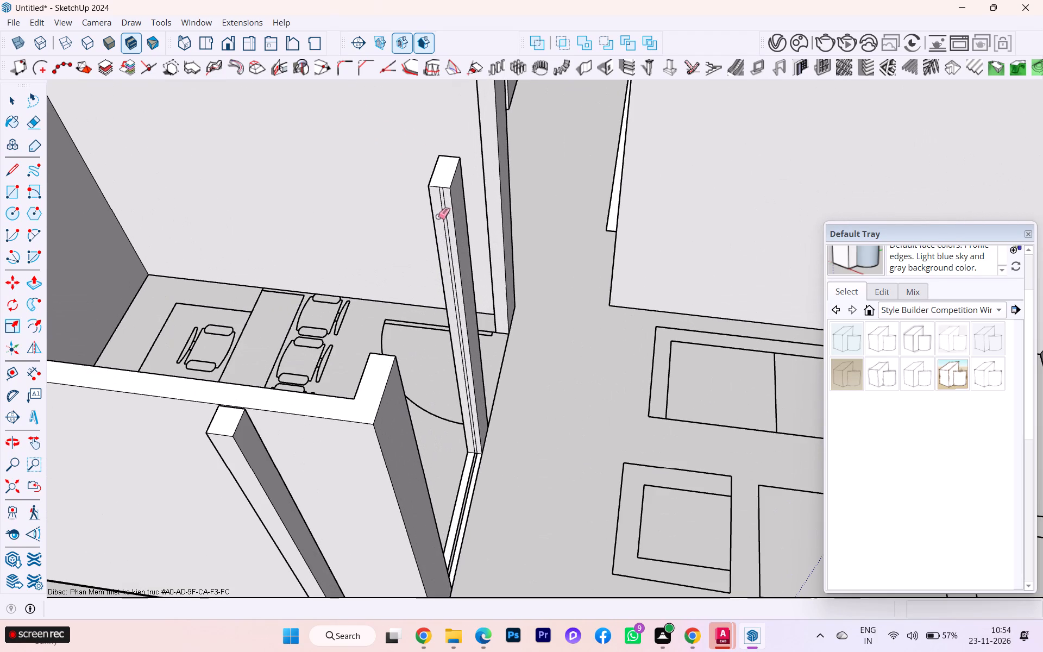
left_click(444, 208)
left_click(441, 214)
Erase all the vertical seam lines from the two walls behind the L-shaped storage strip in the room beside the sofa area.
scroll(477, 221, "down", 6)
scroll(539, 239, "down", 3)
scroll(539, 242, "up", 4)
scroll(384, 248, "down", 3)
middle_click_drag(375, 249, 686, 253)
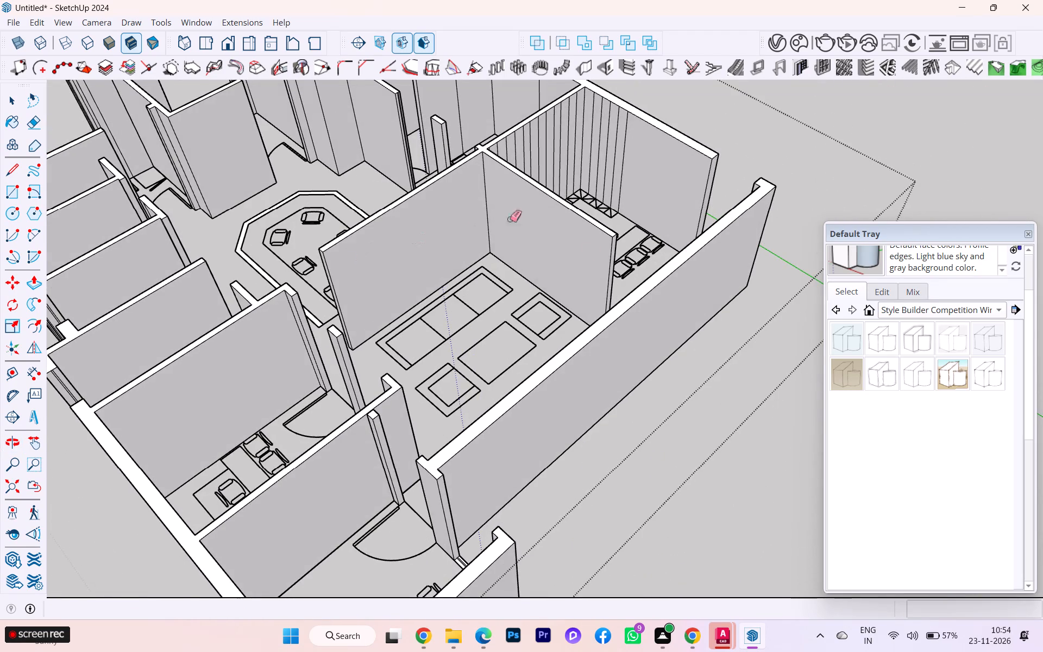
scroll(672, 185, "down", 1)
scroll(631, 174, "up", 6)
scroll(633, 167, "down", 2)
scroll(633, 167, "up", 2)
scroll(633, 167, "down", 2)
scroll(619, 175, "up", 2)
middle_click_drag(583, 188, 389, 237)
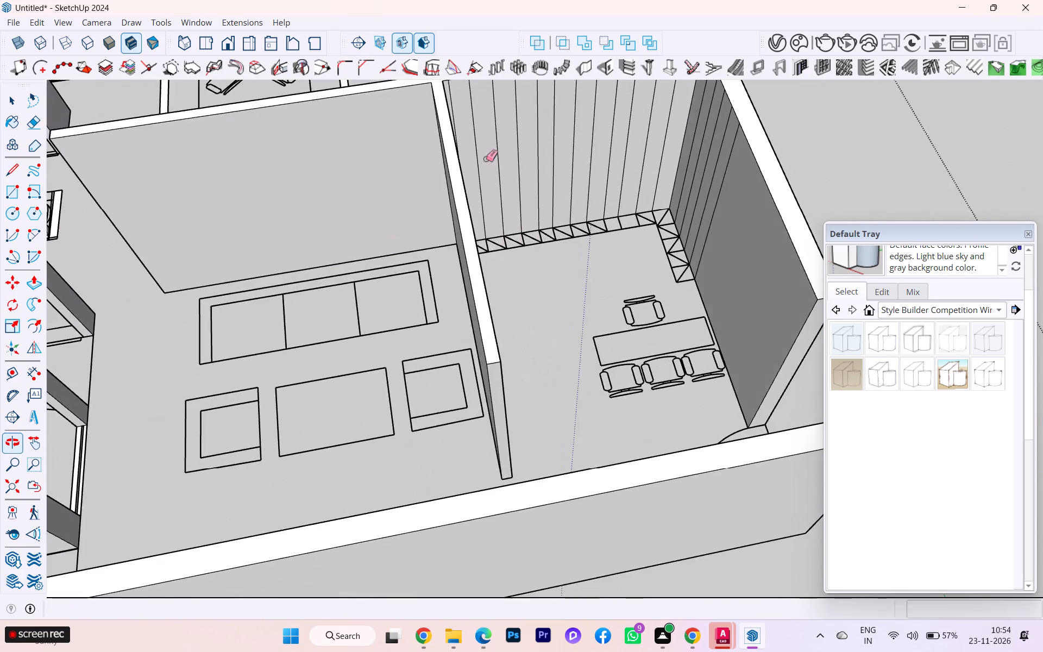
scroll(487, 158, "up", 5)
left_click_drag(438, 158, 511, 148)
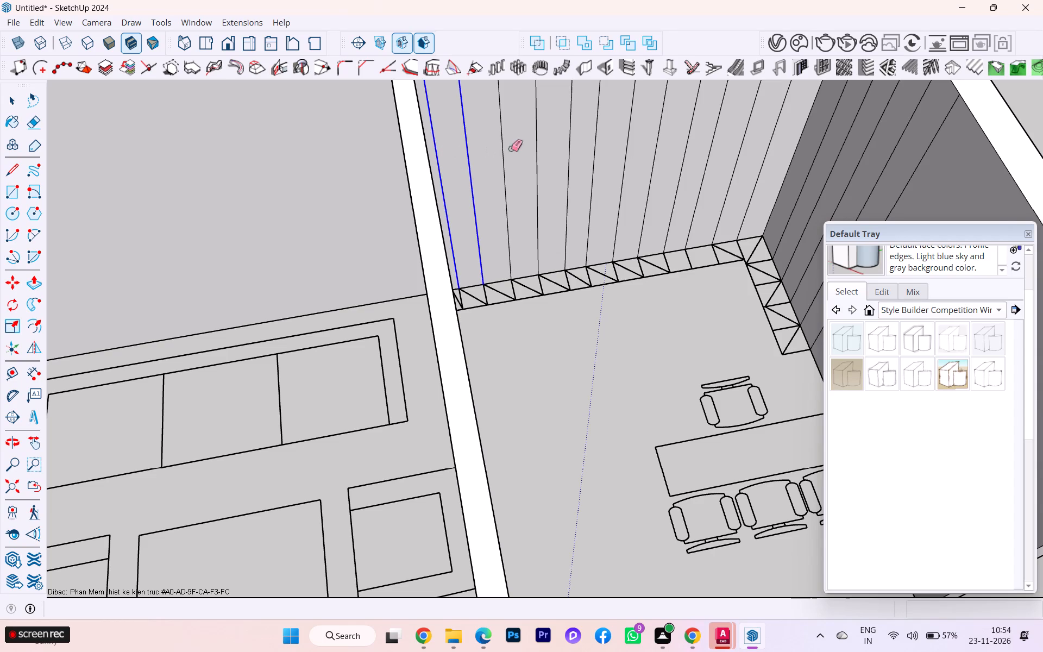
left_click_drag(511, 148, 780, 120)
scroll(806, 123, "down", 1)
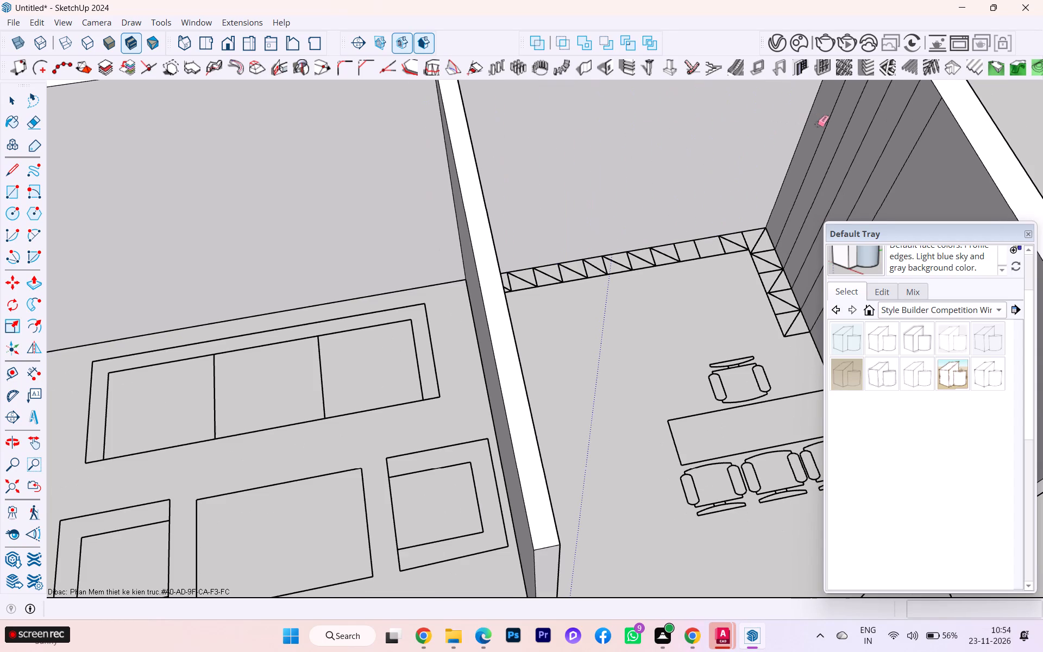
left_click_drag(817, 124, 910, 174)
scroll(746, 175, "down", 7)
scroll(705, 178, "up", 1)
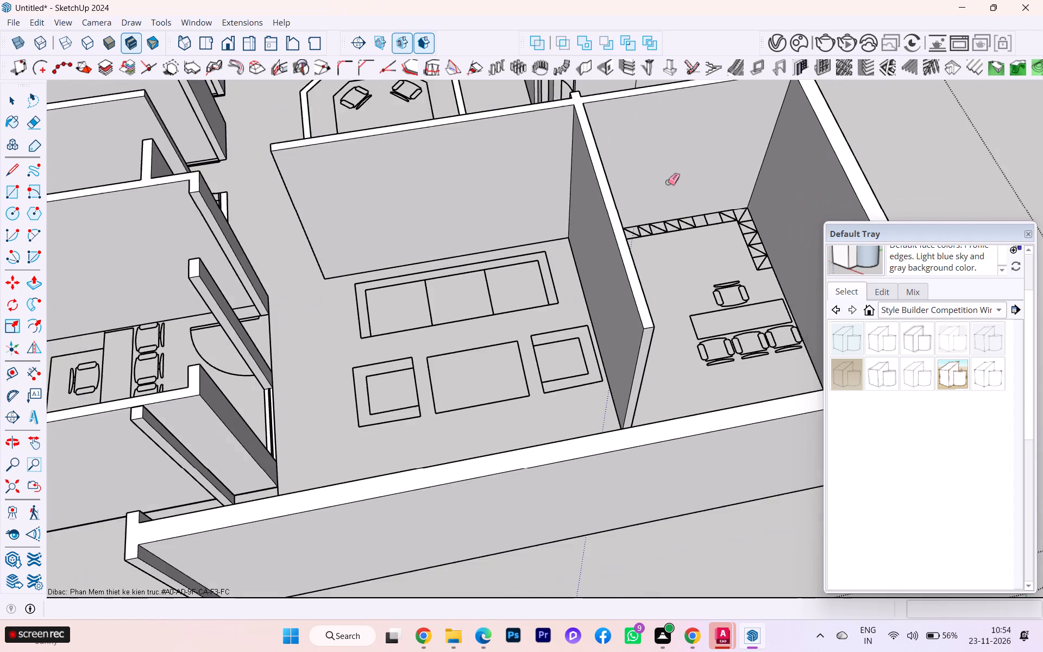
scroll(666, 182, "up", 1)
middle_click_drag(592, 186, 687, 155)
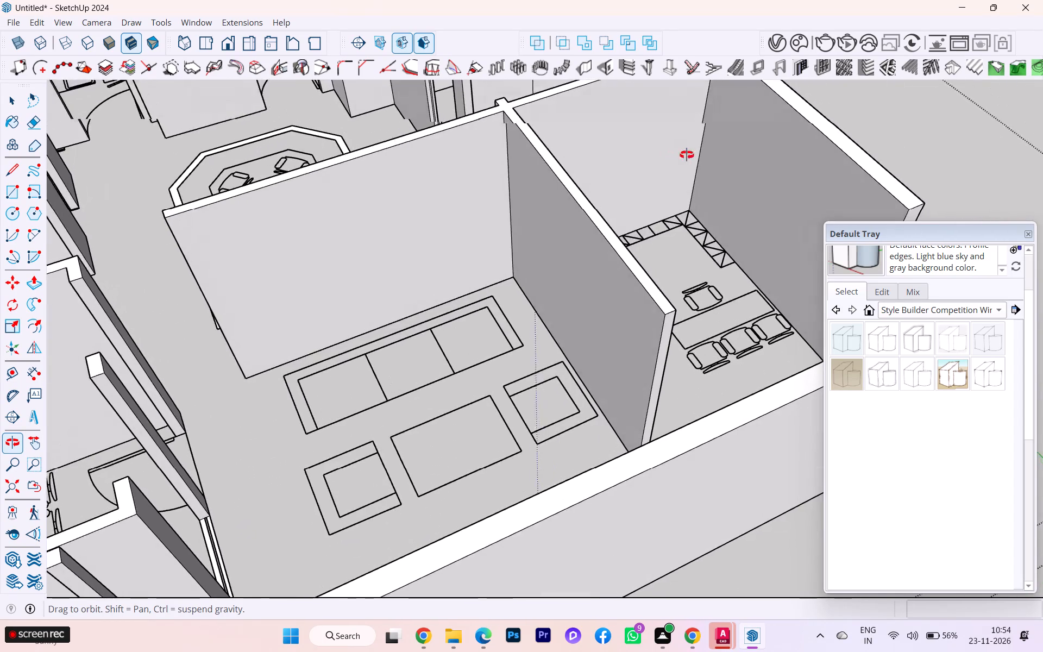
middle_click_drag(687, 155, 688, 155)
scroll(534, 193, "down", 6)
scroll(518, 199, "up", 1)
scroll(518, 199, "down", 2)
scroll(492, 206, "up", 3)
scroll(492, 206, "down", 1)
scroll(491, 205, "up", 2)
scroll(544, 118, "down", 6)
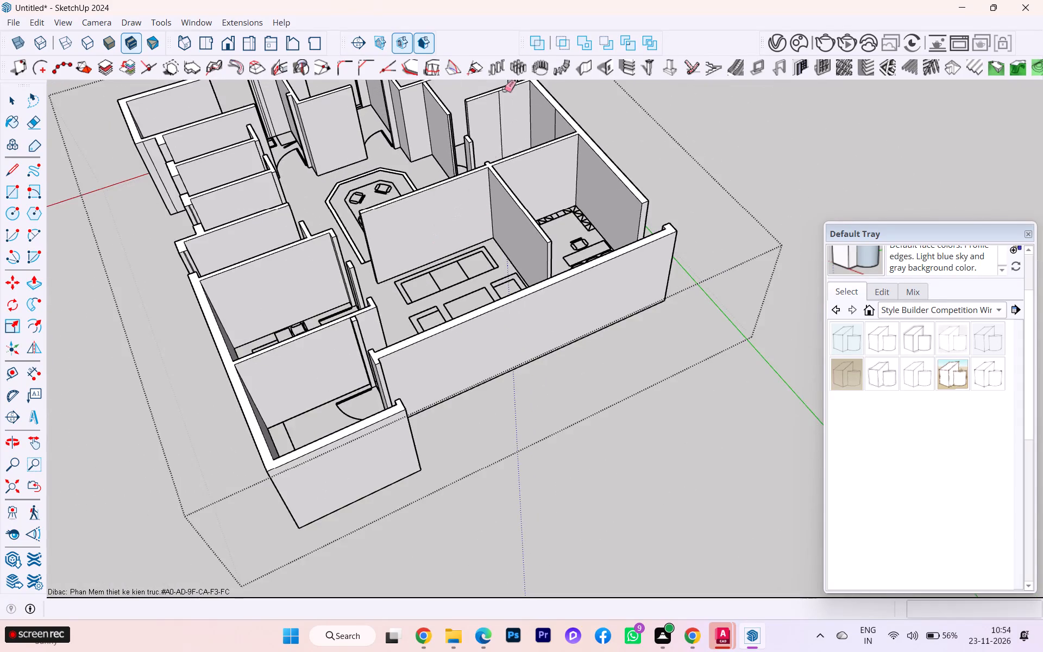
Erase the vertical seam lines from the wall end at the door opening of the furnished cabin near the octagonal table.
scroll(499, 92, "up", 18)
scroll(436, 121, "down", 3)
scroll(436, 121, "up", 7)
left_click(439, 125)
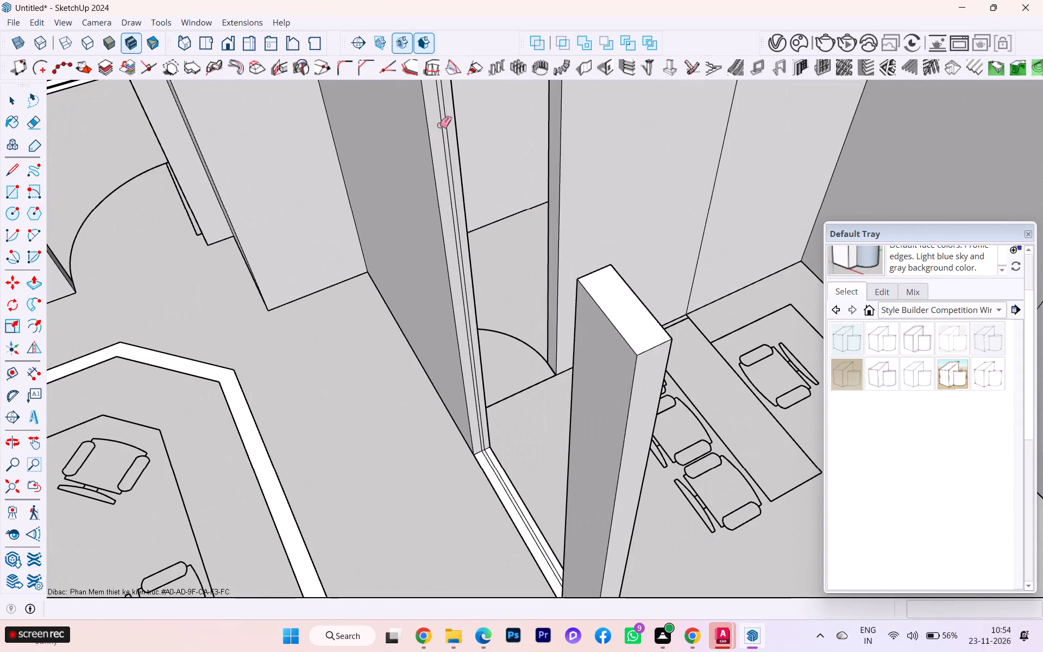
left_click(445, 121)
left_click(442, 128)
Erase the two remaining vertical seam lines from the inner walls of the same furnished cabin.
scroll(512, 121, "down", 3)
scroll(516, 122, "up", 4)
scroll(517, 123, "down", 3)
scroll(518, 123, "up", 1)
scroll(556, 131, "down", 9)
scroll(615, 144, "up", 1)
left_click(624, 146)
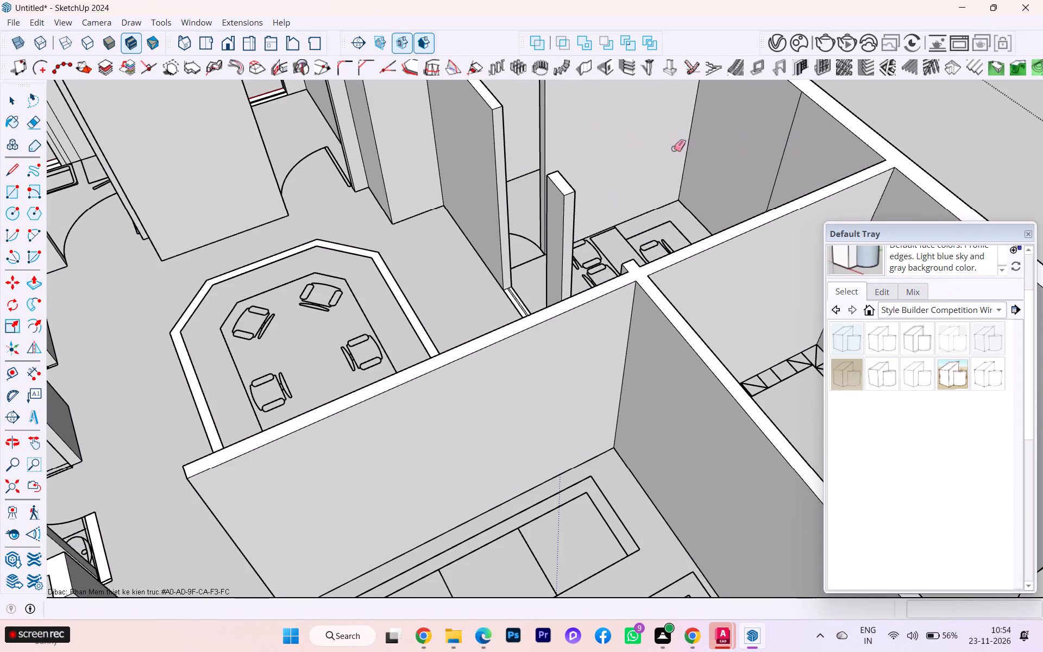
left_click(788, 145)
Erase the vertical seam lines from the window-side wall ends of two neighbouring rooms along the outer wall.
scroll(818, 122, "down", 1)
scroll(819, 122, "up", 1)
scroll(819, 122, "down", 5)
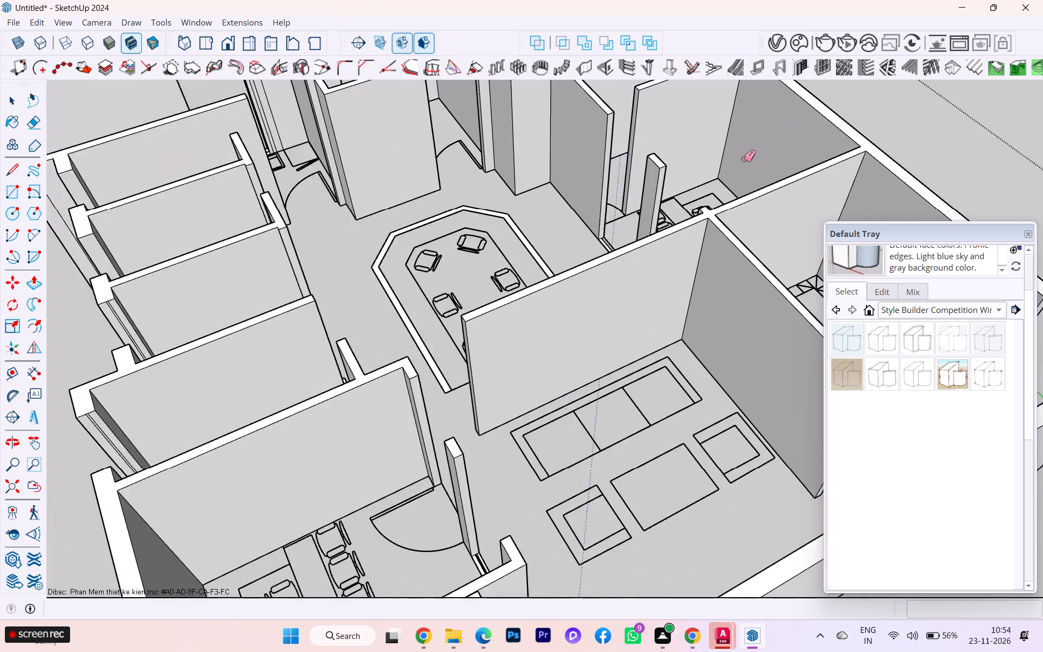
scroll(740, 161, "down", 3)
scroll(396, 246, "up", 4)
scroll(286, 317, "up", 6)
scroll(282, 277, "down", 2)
scroll(280, 275, "up", 1)
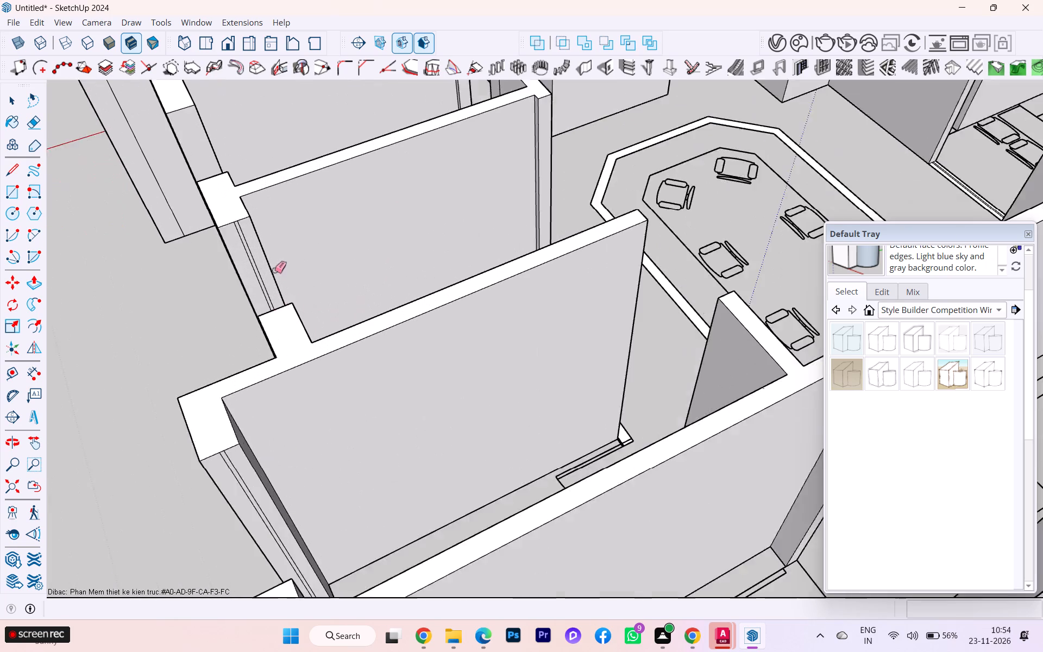
scroll(274, 270, "up", 1)
left_click(251, 246)
scroll(234, 202, "down", 1)
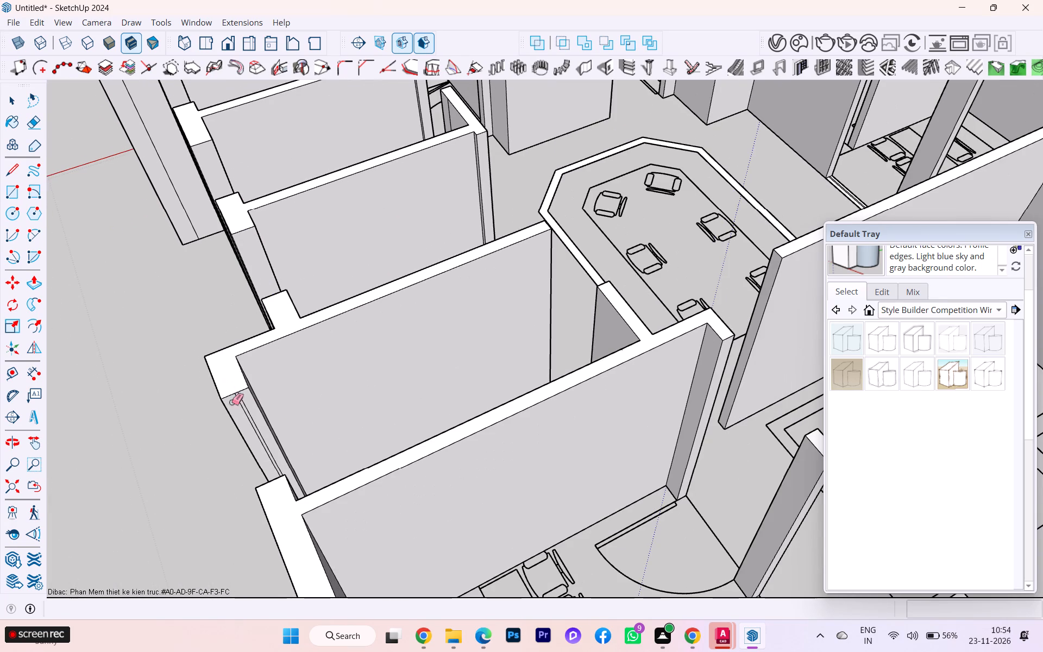
left_click(250, 417)
scroll(411, 224, "down", 5)
scroll(454, 212, "up", 1)
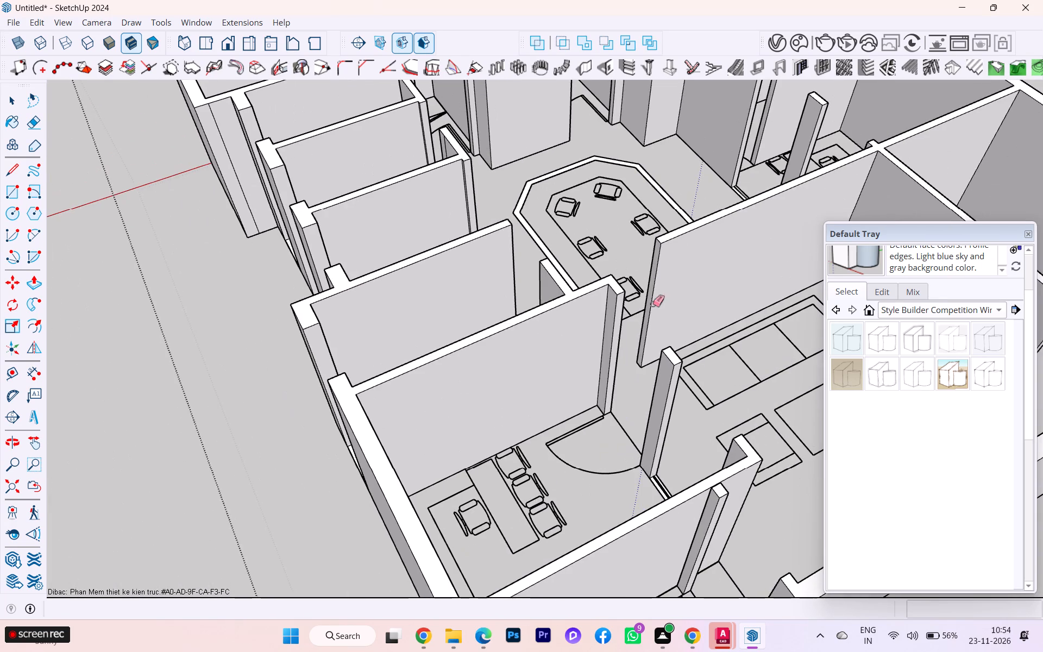
Erase the two vertical seam lines from the end of the building's corner wall facing the first toilet pier.
scroll(652, 307, "down", 2)
scroll(660, 302, "up", 2)
scroll(692, 294, "down", 4)
middle_click_drag(470, 263, 743, 225)
scroll(337, 258, "up", 5)
scroll(343, 287, "down", 1)
scroll(349, 290, "up", 3)
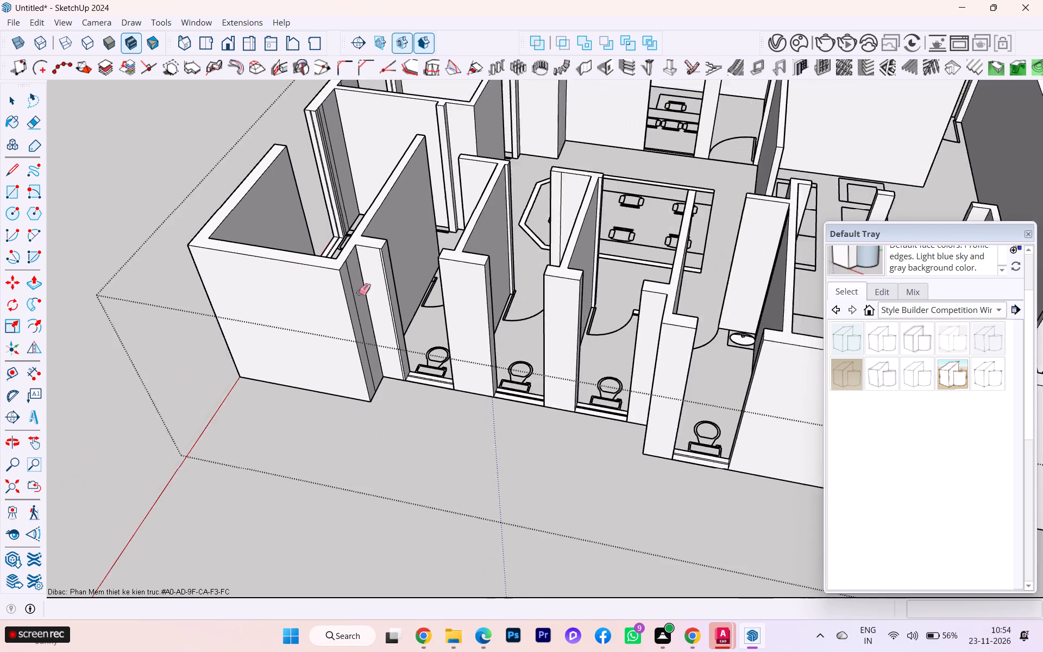
scroll(359, 292, "up", 2)
left_click(357, 304)
left_click(356, 309)
Erase the vertical seam line from the first toilet's outer pier, beside its window opening.
scroll(436, 252, "up", 1)
scroll(436, 252, "down", 1)
scroll(436, 252, "up", 1)
scroll(436, 252, "down", 1)
scroll(435, 252, "up", 3)
scroll(396, 247, "down", 2)
scroll(392, 247, "up", 6)
scroll(375, 231, "down", 2)
scroll(375, 231, "up", 2)
scroll(375, 231, "down", 1)
scroll(375, 231, "up", 1)
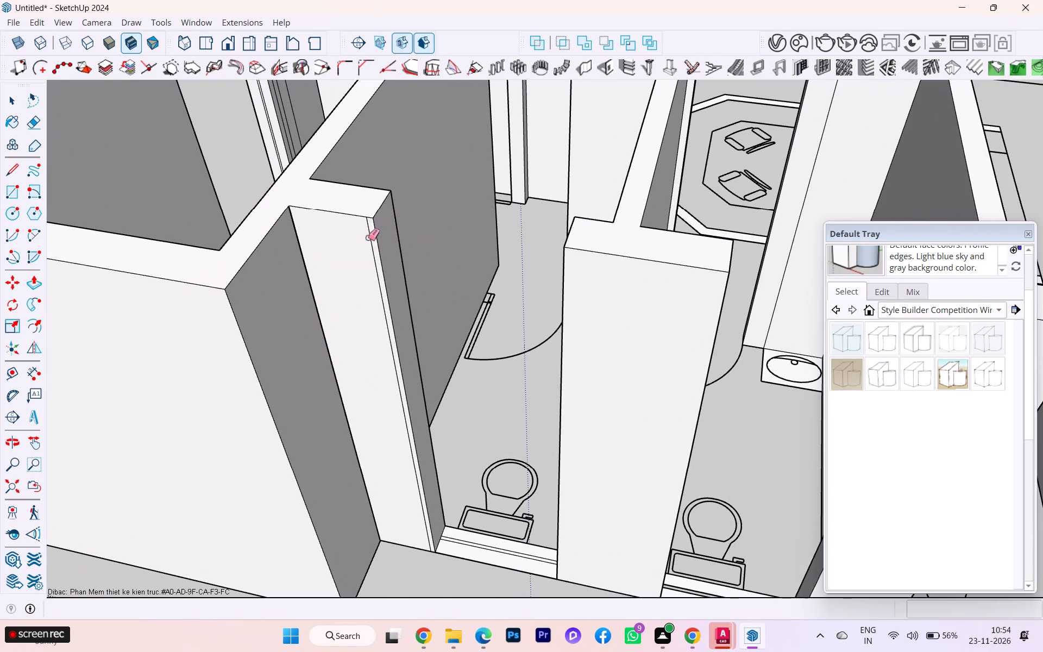
left_click(370, 235)
Erase the vertical seam line from the short front wall at the door end of the toilet partition.
scroll(436, 208, "down", 4)
scroll(441, 211, "up", 1)
scroll(442, 212, "down", 6)
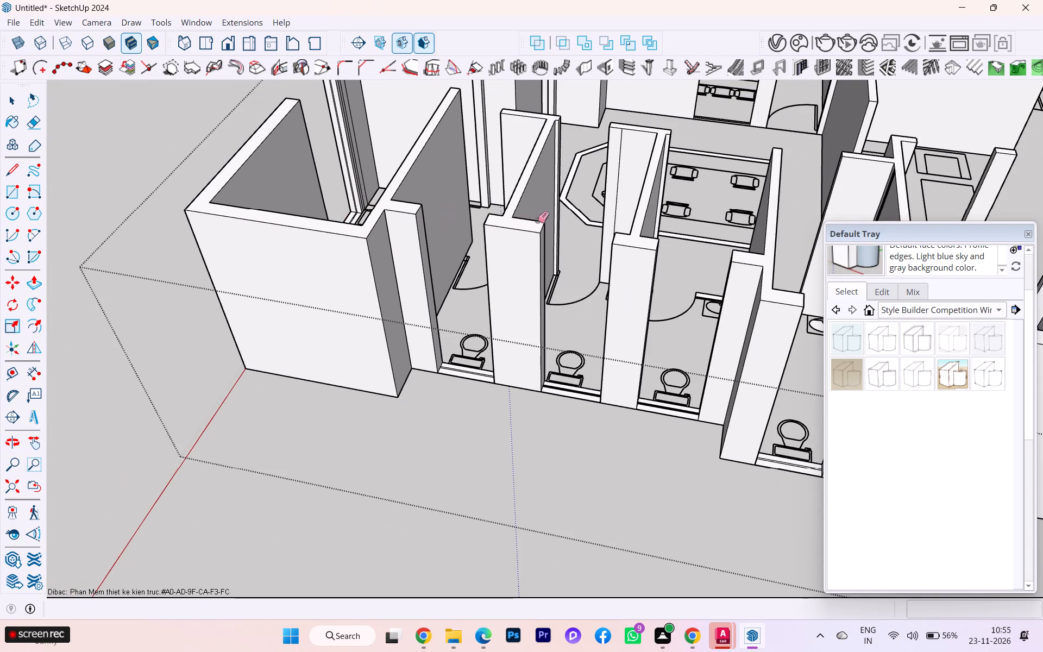
scroll(585, 193, "up", 2)
scroll(587, 188, "down", 2)
scroll(587, 187, "up", 2)
scroll(627, 140, "up", 3)
left_click(641, 137)
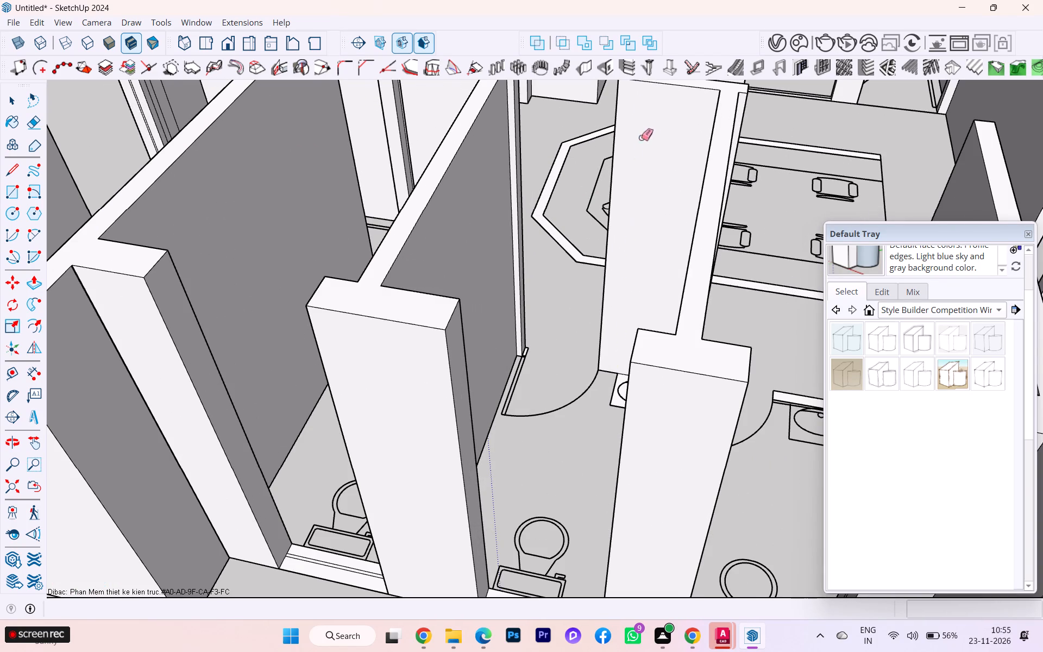
Erase the vertical seam lines from the dark outer wall beside the sink in the pantry.
scroll(657, 162, "down", 5)
scroll(520, 204, "down", 9)
scroll(502, 205, "up", 2)
scroll(645, 151, "up", 6)
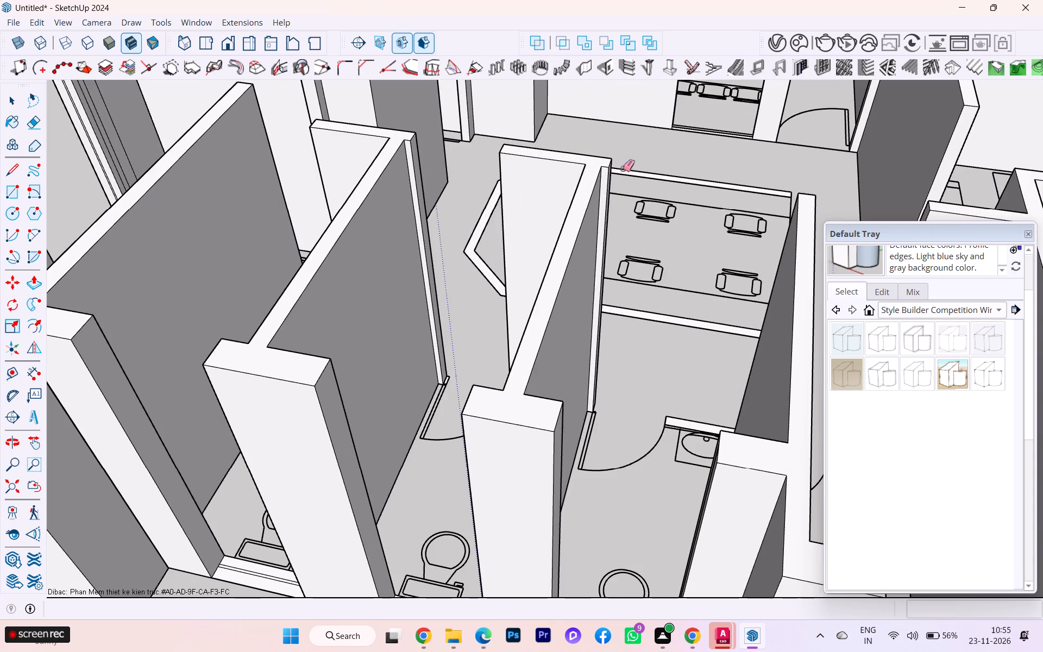
scroll(672, 164, "down", 5)
scroll(341, 149, "up", 2)
scroll(341, 149, "down", 1)
scroll(341, 149, "up", 3)
scroll(340, 146, "down", 1)
scroll(325, 103, "up", 2)
scroll(323, 104, "down", 1)
scroll(323, 104, "up", 7)
scroll(320, 109, "down", 1)
scroll(319, 109, "up", 2)
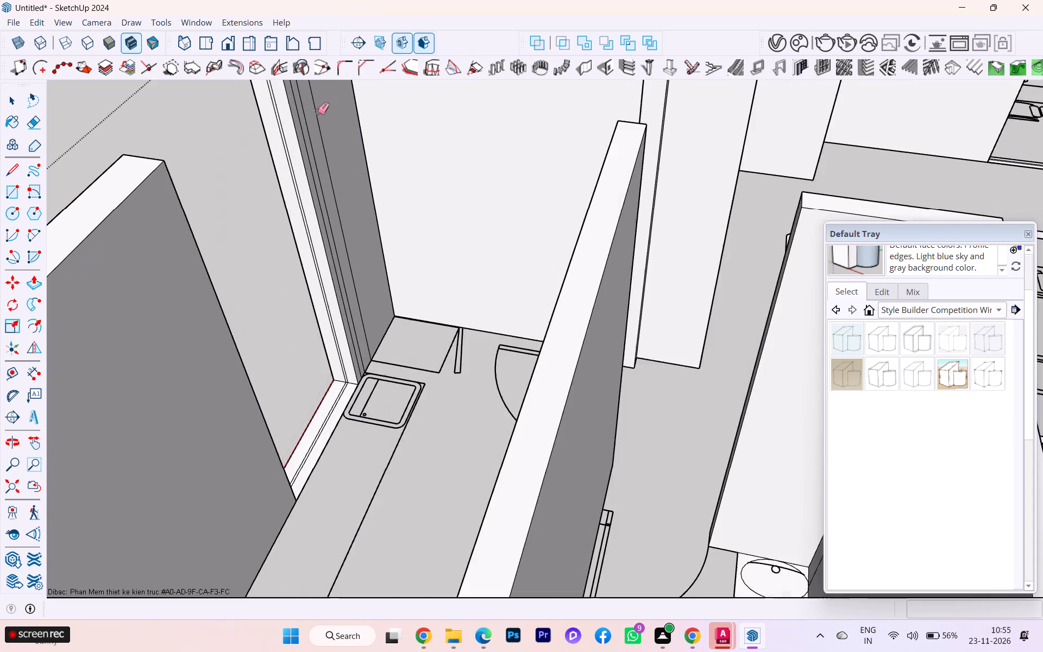
scroll(317, 111, "up", 4)
left_click_drag(300, 141, 328, 121)
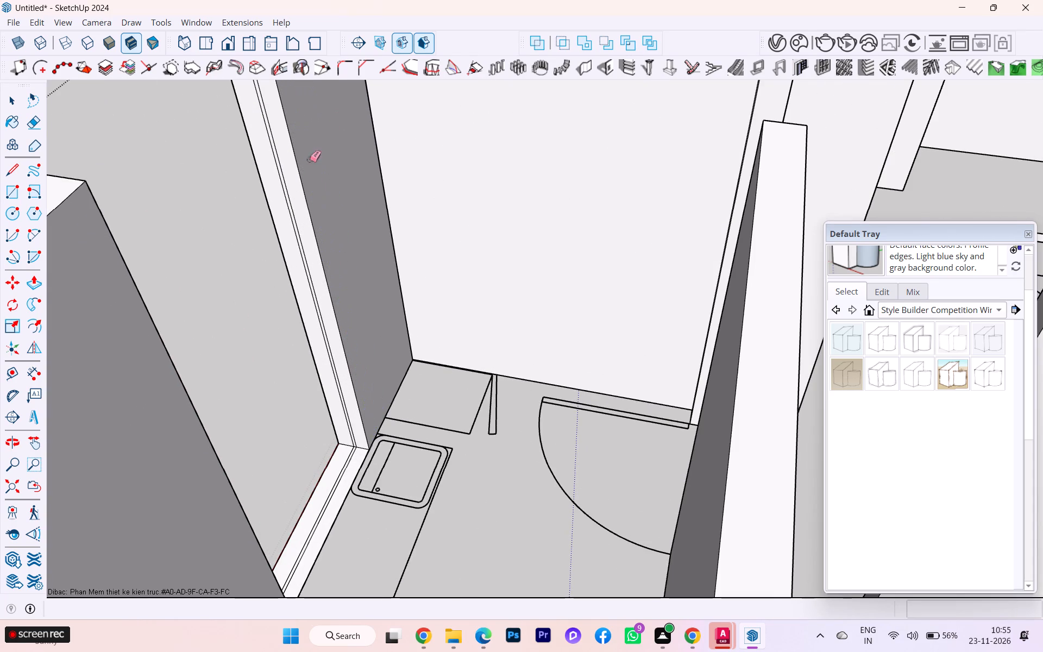
Erase the two vertical seam lines from the pantry's window jamb next to the sink.
scroll(301, 165, "up", 3)
left_click_drag(281, 168, 269, 173)
scroll(354, 146, "down", 3)
scroll(382, 153, "up", 1)
scroll(387, 154, "down", 4)
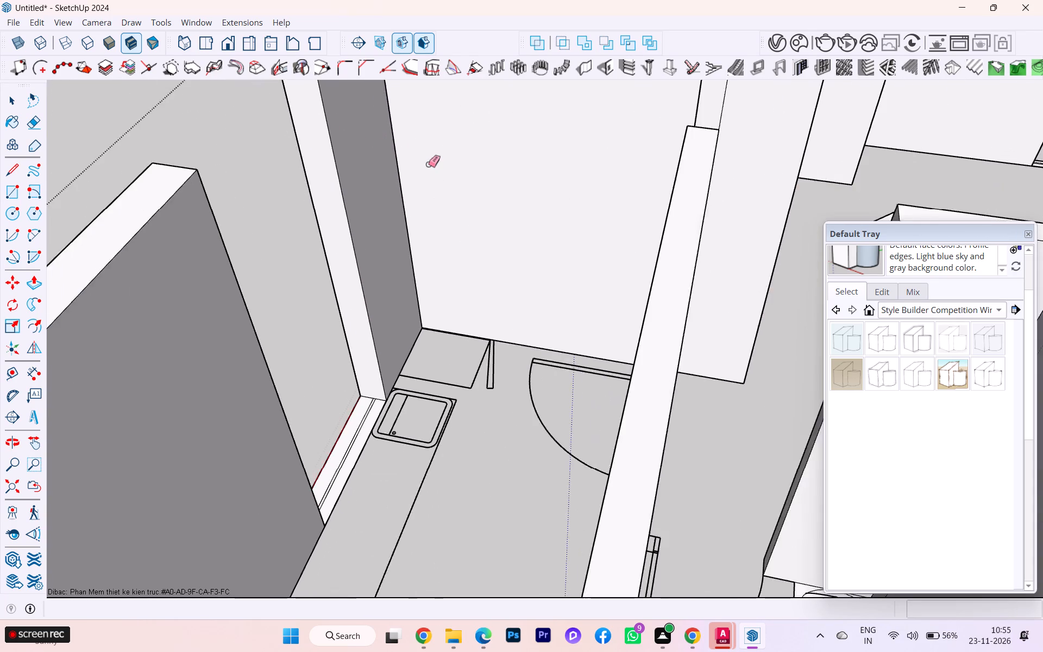
Erase the vertical seam lines from the far window jamb of the room behind the pantry.
scroll(428, 164, "down", 4)
scroll(428, 164, "up", 4)
scroll(428, 164, "down", 1)
scroll(561, 143, "down", 9)
middle_click_drag(632, 140, 489, 147)
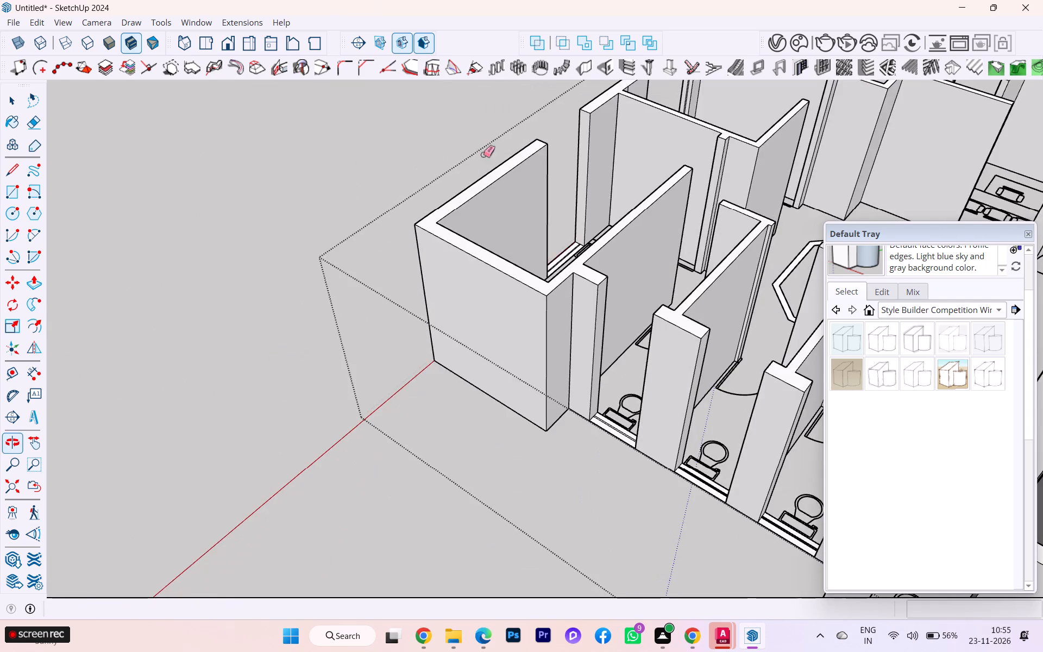
scroll(461, 175, "down", 2)
scroll(461, 177, "up", 1)
scroll(460, 178, "down", 2)
scroll(447, 196, "up", 2)
scroll(437, 206, "down", 2)
scroll(420, 218, "up", 1)
scroll(416, 221, "down", 1)
scroll(372, 237, "down", 6)
scroll(501, 165, "up", 11)
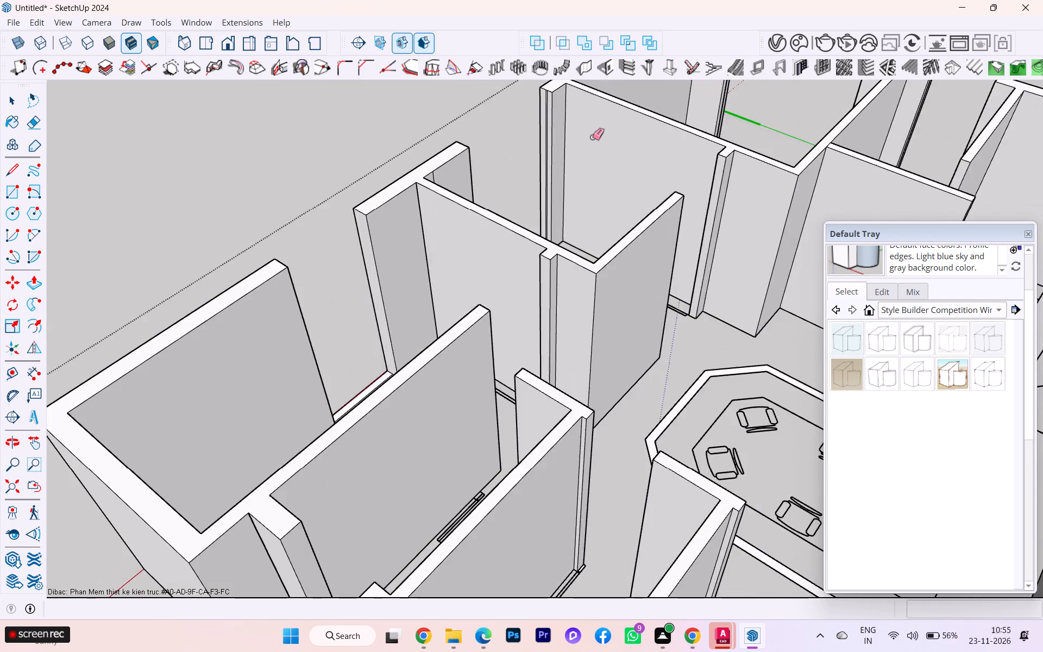
scroll(592, 137, "up", 2)
scroll(585, 129, "down", 1)
scroll(585, 129, "up", 6)
left_click_drag(520, 108, 528, 112)
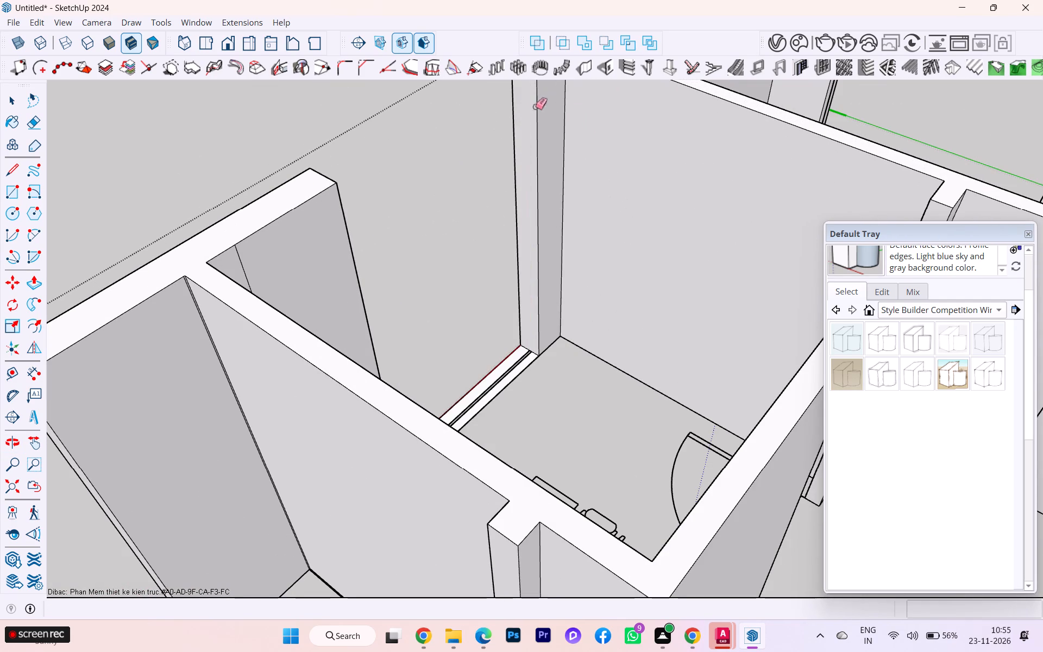
Erase the vertical seam line from the short outer wall piece just behind the pantry's partition.
scroll(556, 121, "down", 4)
scroll(473, 152, "down", 4)
scroll(432, 181, "up", 6)
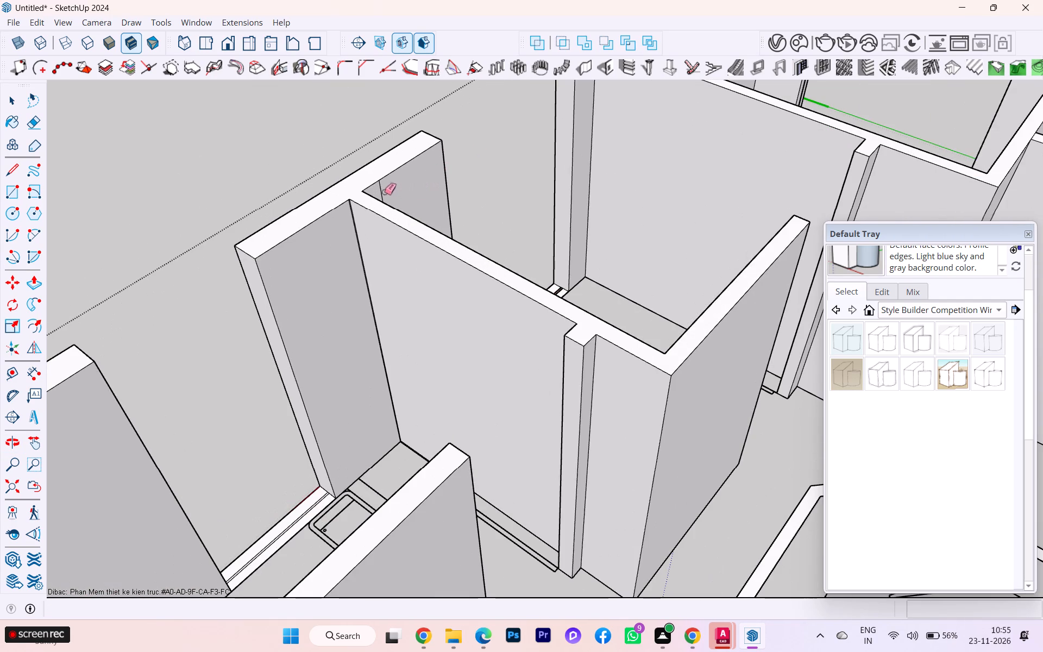
left_click(383, 191)
Erase the vertical seam lines from the side wall and window jamb of the cabin with a desk and four chairs.
scroll(491, 154, "down", 6)
scroll(753, 170, "down", 1)
middle_click_drag(753, 170, 696, 181)
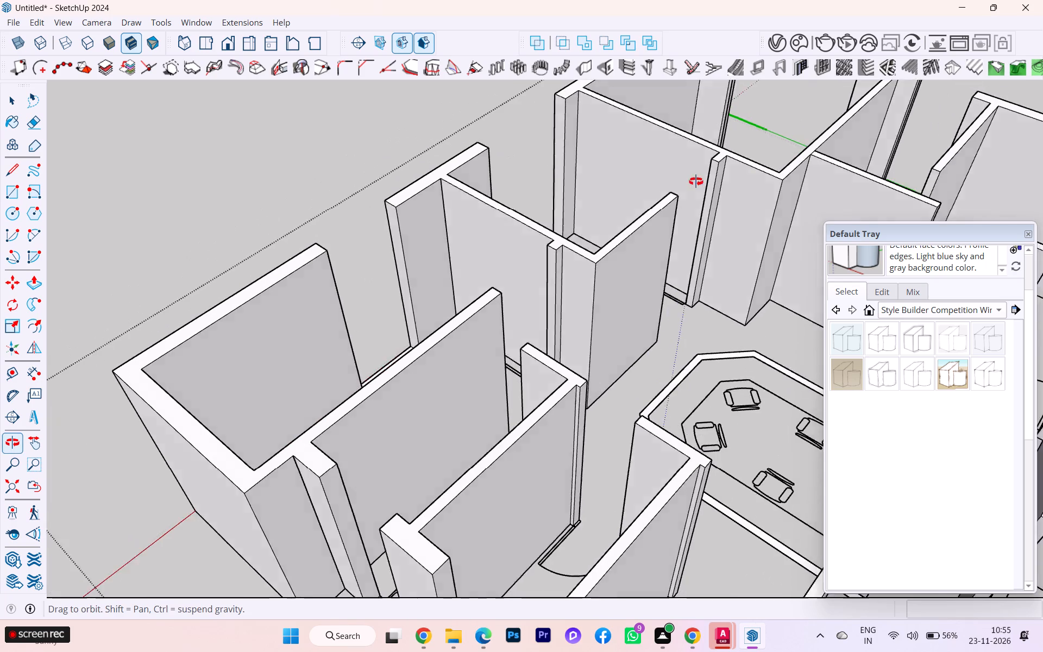
middle_click_drag(696, 181, 229, 220)
scroll(511, 195, "up", 1)
scroll(511, 195, "down", 1)
scroll(511, 195, "up", 8)
scroll(588, 139, "down", 1)
scroll(589, 139, "up", 1)
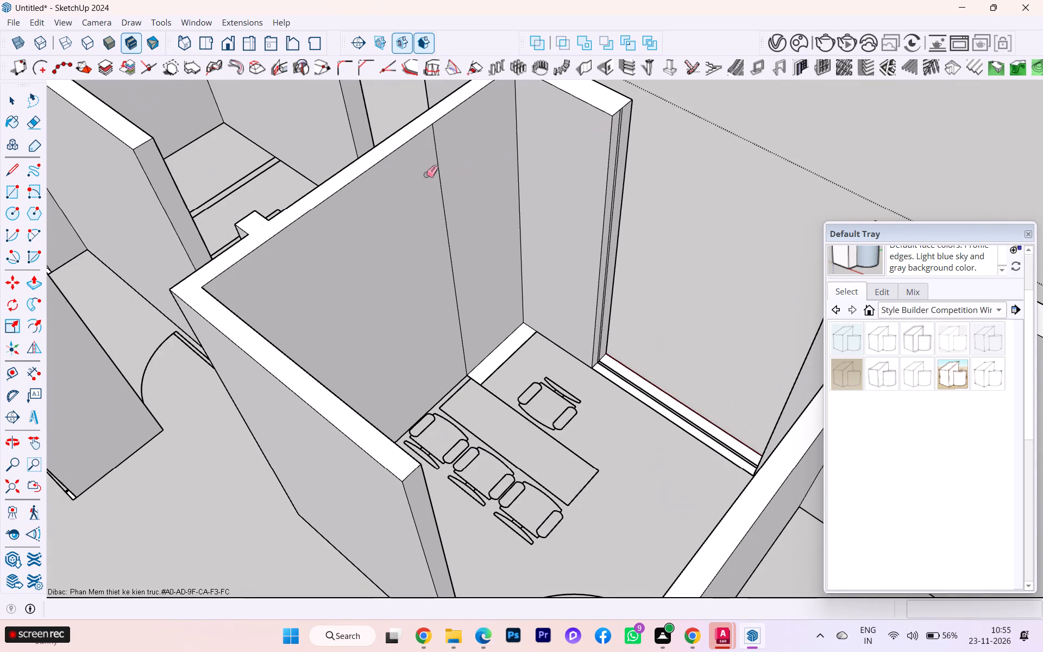
left_click(439, 167)
left_click(618, 135)
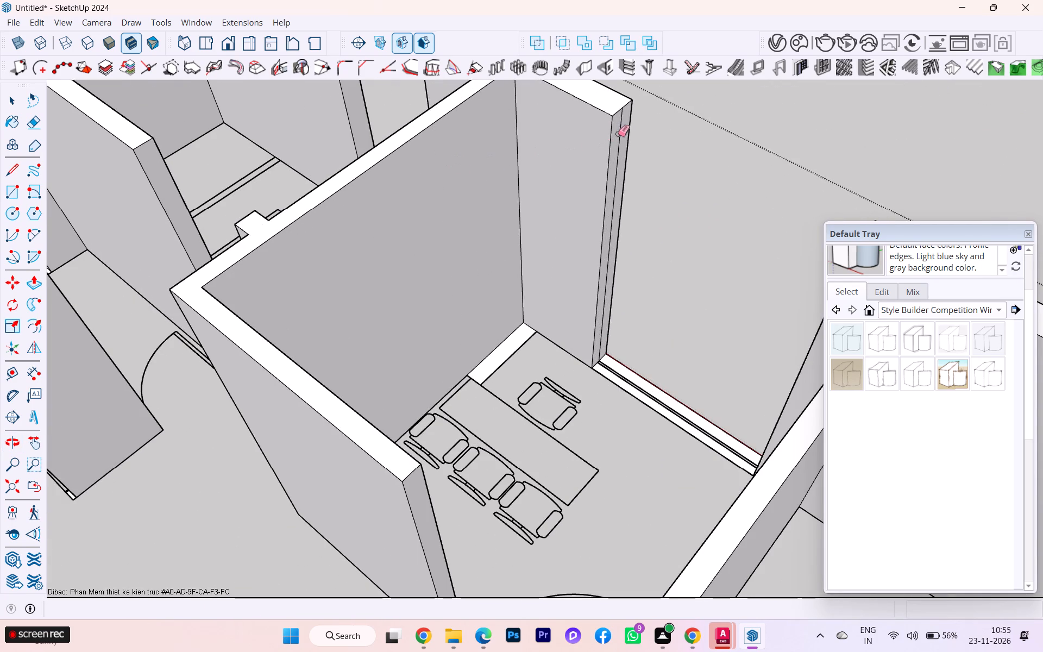
left_click(621, 130)
Erase the two vertical seam lines from the outer pier's end between the conference room and the adjoining toilet.
scroll(693, 123, "down", 1)
scroll(694, 124, "up", 1)
scroll(694, 126, "down", 8)
scroll(674, 128, "up", 1)
scroll(433, 140, "down", 2)
scroll(428, 140, "up", 1)
scroll(427, 141, "down", 2)
scroll(359, 161, "down", 4)
scroll(349, 174, "up", 1)
scroll(353, 173, "down", 2)
scroll(702, 264, "up", 2)
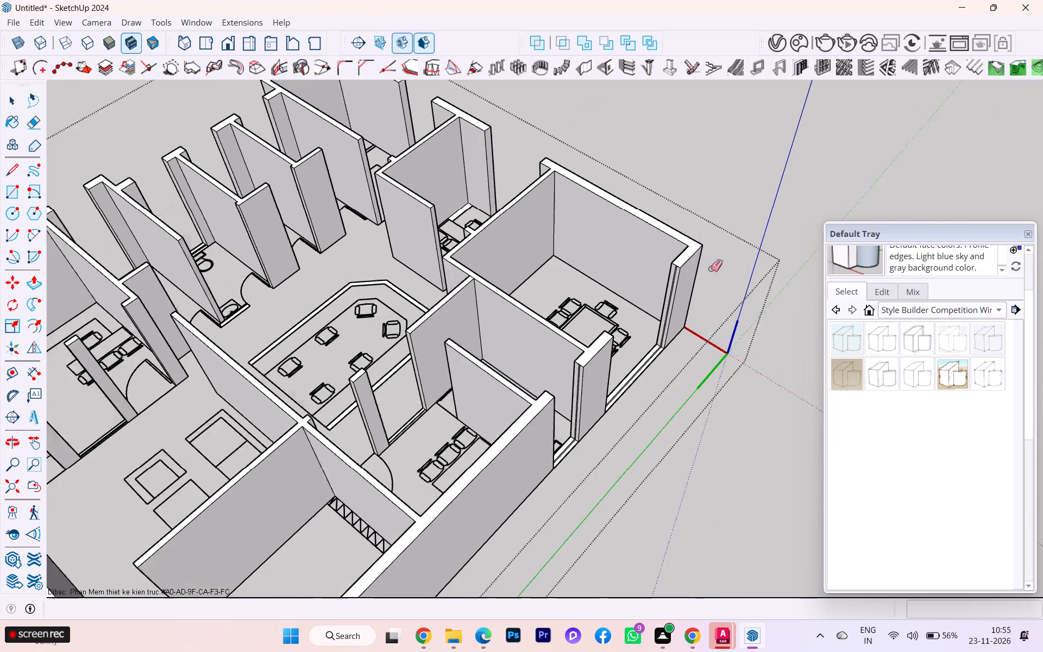
scroll(711, 268, "up", 7)
scroll(652, 300, "down", 1)
scroll(430, 448, "up", 6)
scroll(481, 454, "down", 1)
scroll(481, 454, "up", 3)
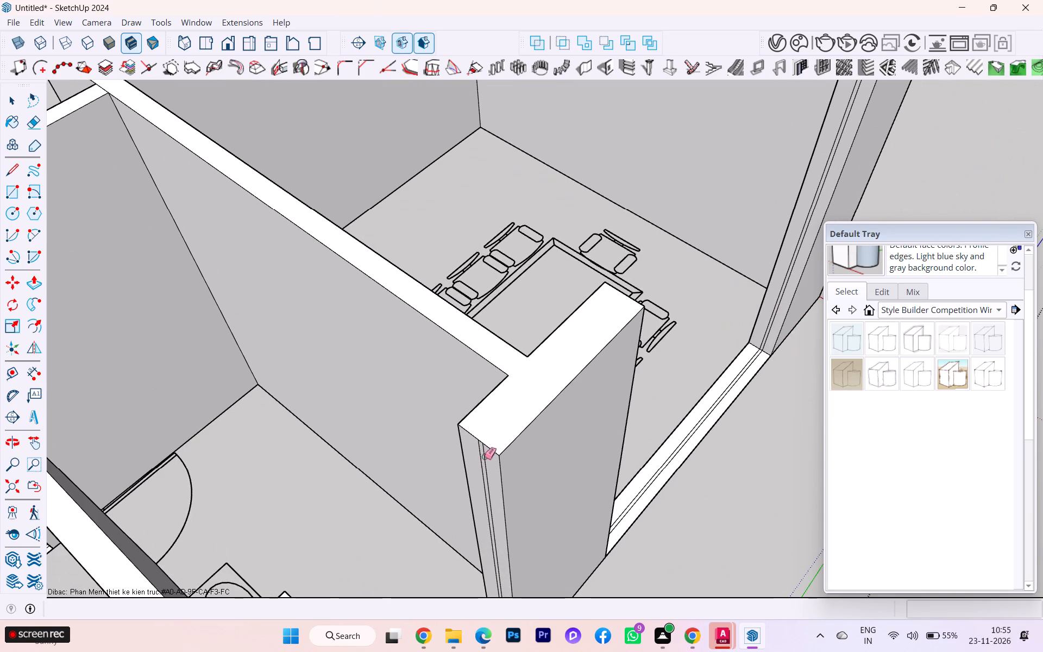
left_click(485, 463)
left_click(482, 469)
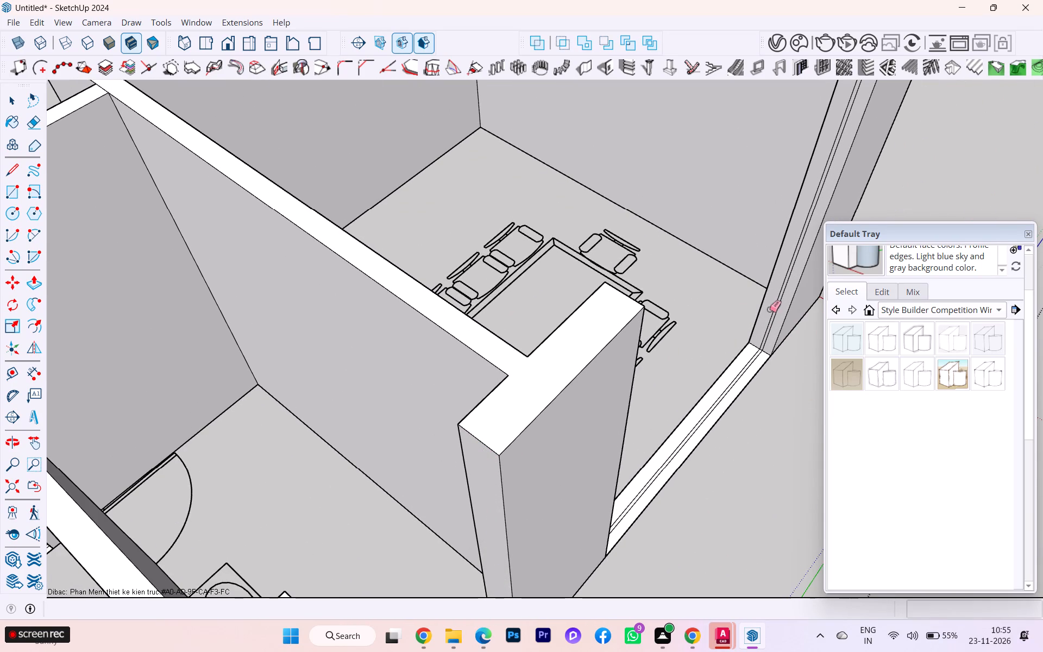
Erase the two vertical seam lines from the conference room's far window jamb.
left_click(772, 317)
left_click(776, 315)
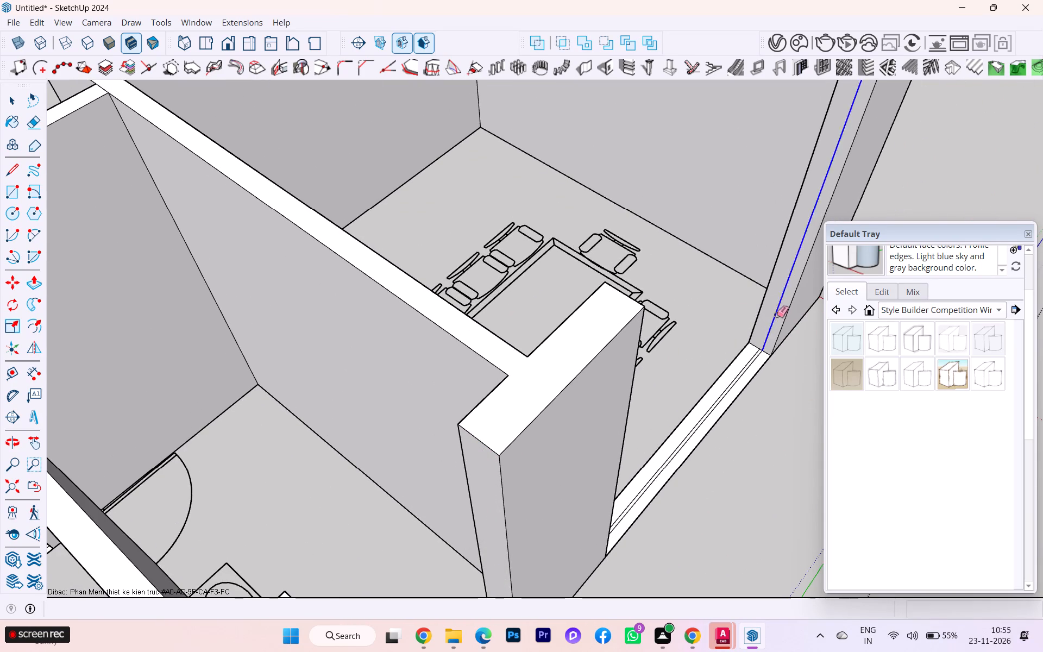
Examine the whole building from several sides for leftover seam lines on the walls.
scroll(655, 222, "down", 5)
scroll(520, 197, "down", 5)
scroll(520, 197, "up", 3)
scroll(519, 198, "down", 3)
scroll(569, 204, "up", 1)
scroll(573, 204, "down", 3)
scroll(658, 197, "down", 1)
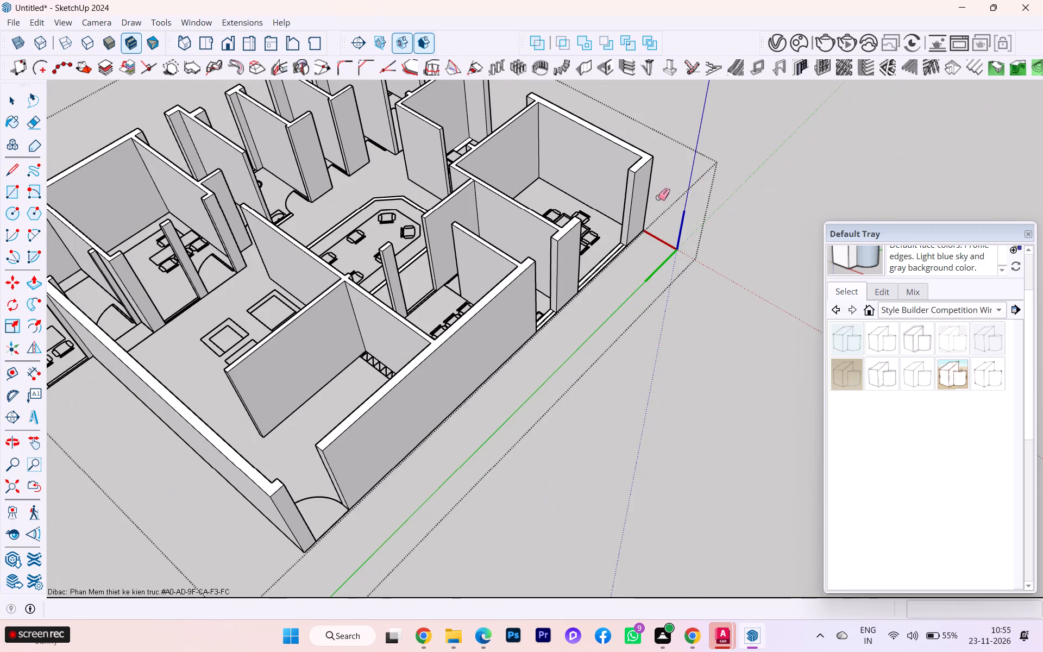
scroll(636, 225, "down", 1)
middle_click_drag(606, 236, 173, 286)
scroll(486, 293, "up", 6)
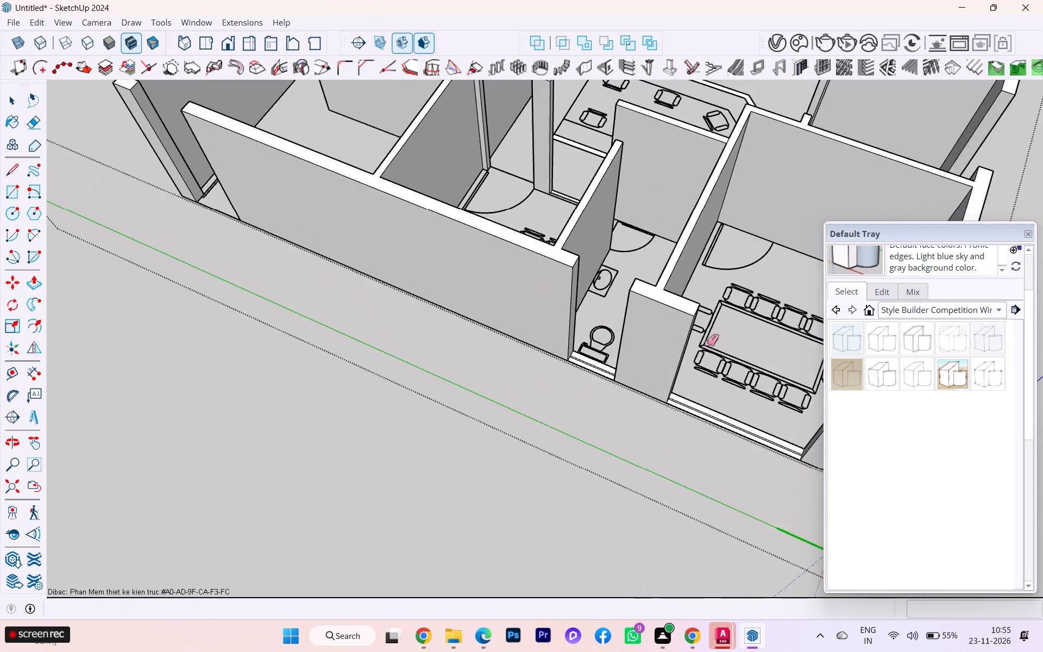
scroll(707, 342, "down", 4)
middle_click_drag(677, 329, 555, 243)
scroll(608, 301, "down", 3)
scroll(483, 296, "down", 3)
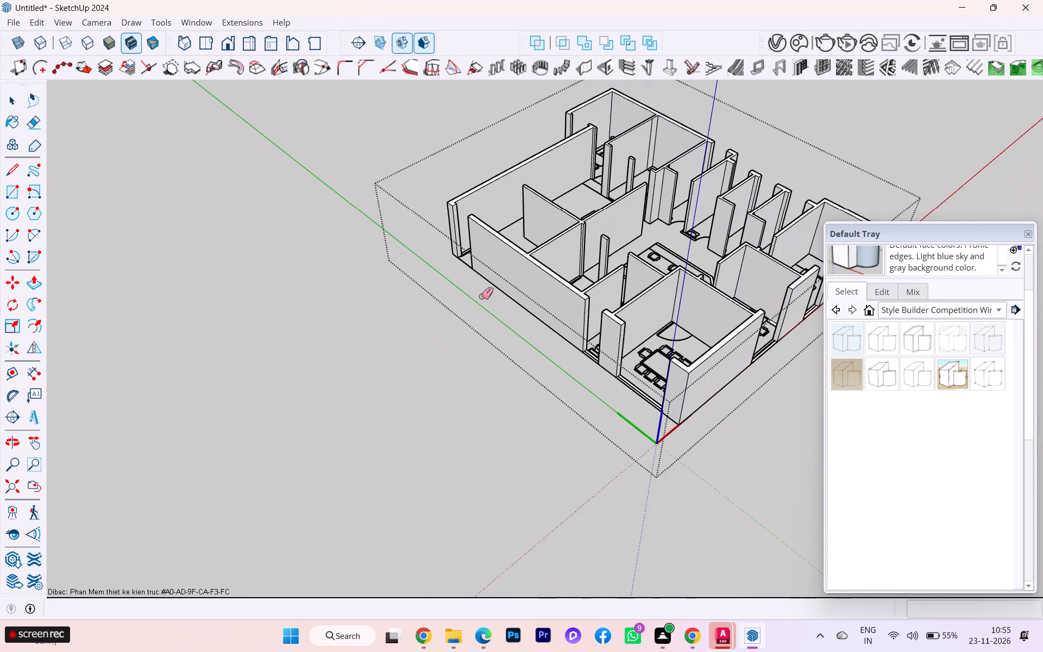
Examine the two corner cabins, their door piers and the long outer wall beside the sofa area for leftover seam lines.
middle_click_drag(498, 298, 838, 306)
scroll(361, 146, "up", 7)
scroll(361, 146, "down", 3)
scroll(361, 146, "up", 2)
scroll(361, 146, "down", 2)
scroll(400, 156, "up", 2)
scroll(401, 156, "down", 2)
scroll(402, 156, "up", 2)
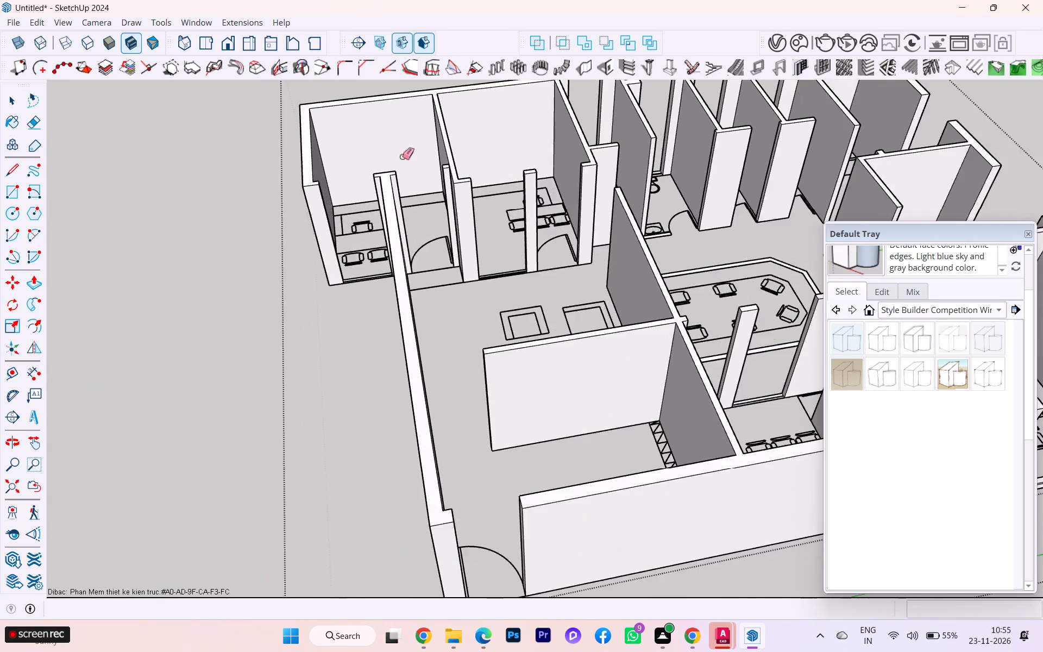
scroll(402, 156, "up", 4)
scroll(388, 179, "down", 1)
scroll(388, 179, "up", 3)
middle_click_drag(388, 181, 574, 213)
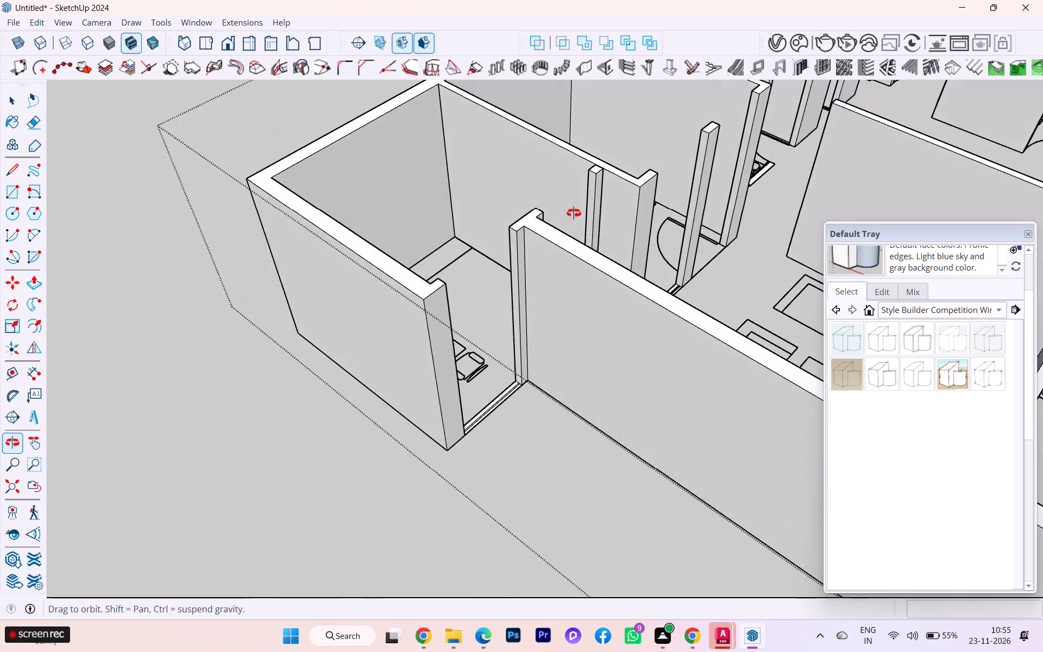
middle_click_drag(574, 213, 435, 246)
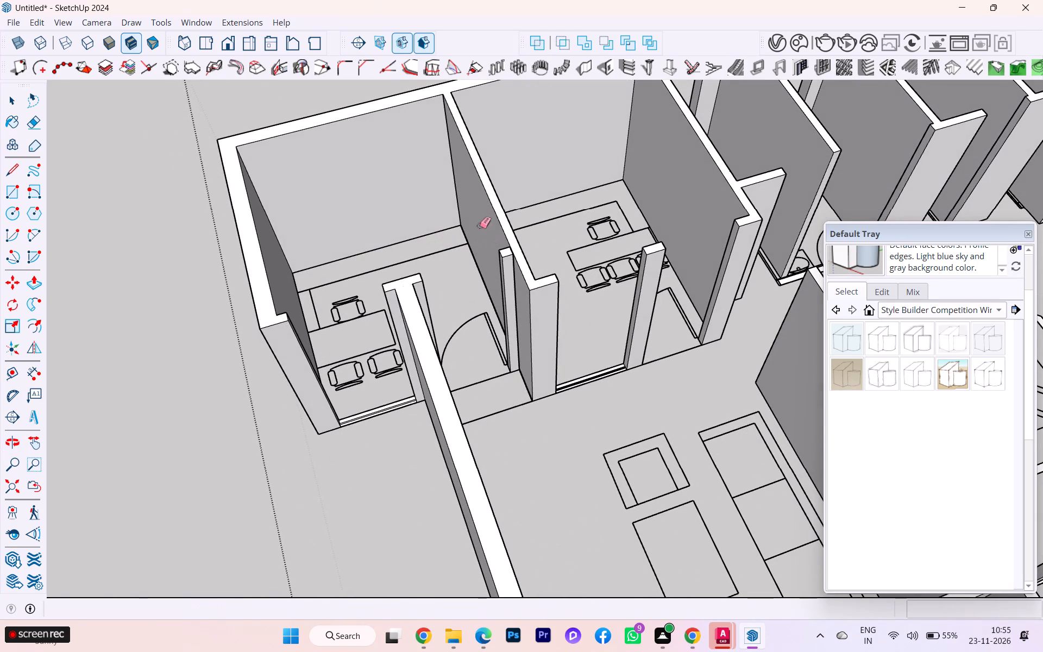
scroll(470, 217, "down", 3)
scroll(403, 207, "down", 1)
scroll(402, 207, "up", 1)
scroll(401, 207, "down", 1)
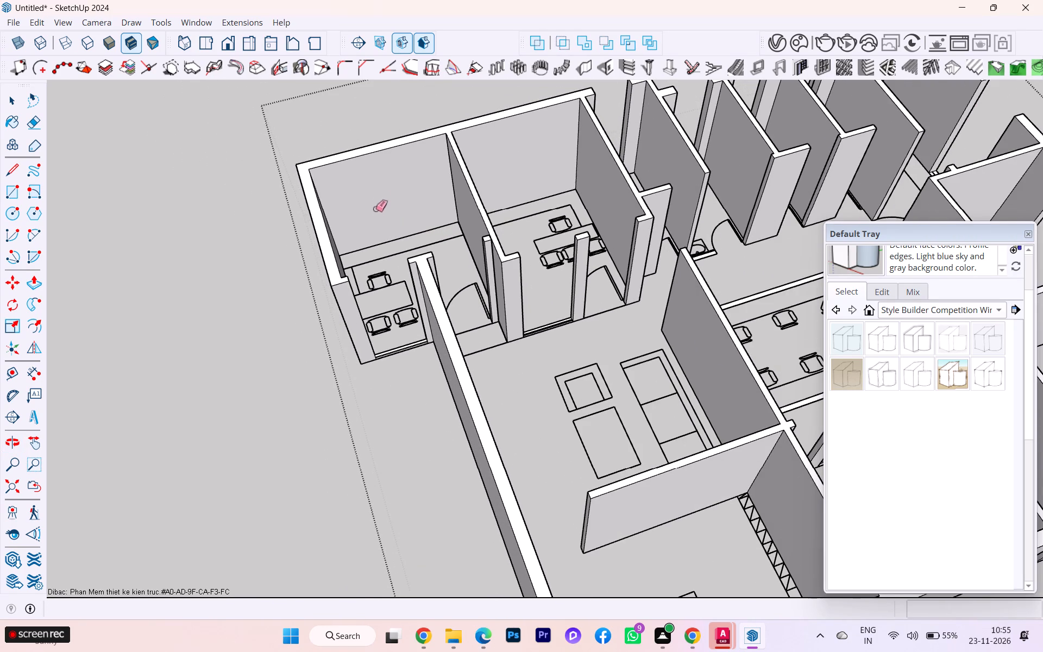
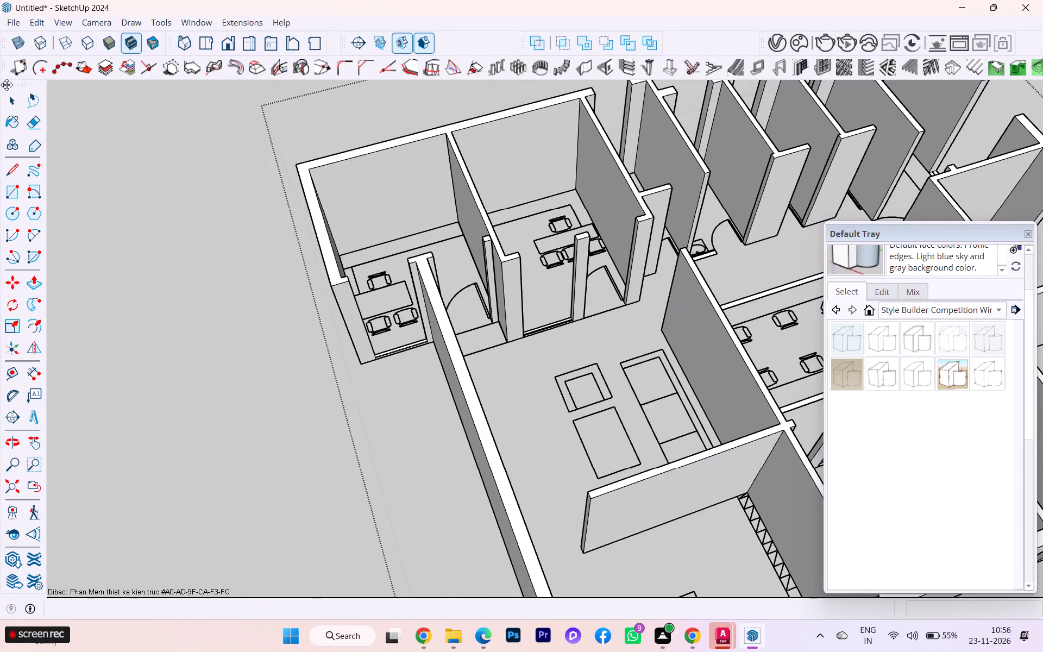
Select the short top edges of the first corner cabin's outer window jamb and of its door jamb at the long outer wall.
left_click(13, 107)
scroll(172, 190, "down", 2)
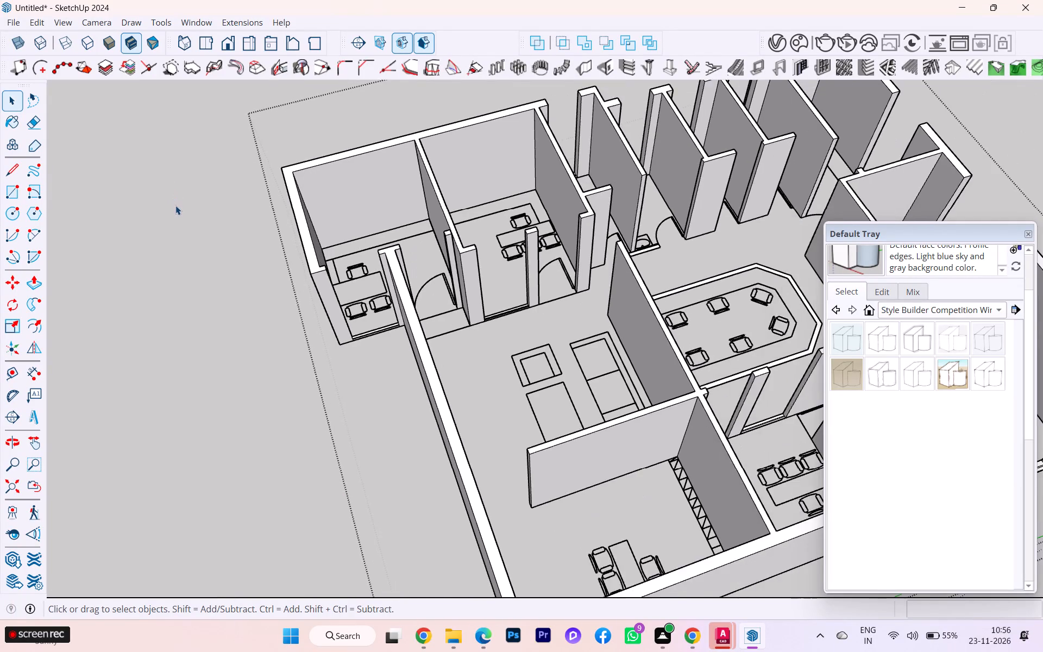
scroll(175, 205, "down", 2)
scroll(175, 205, "up", 3)
scroll(175, 205, "down", 3)
scroll(175, 205, "up", 2)
scroll(175, 205, "down", 1)
scroll(174, 207, "up", 1)
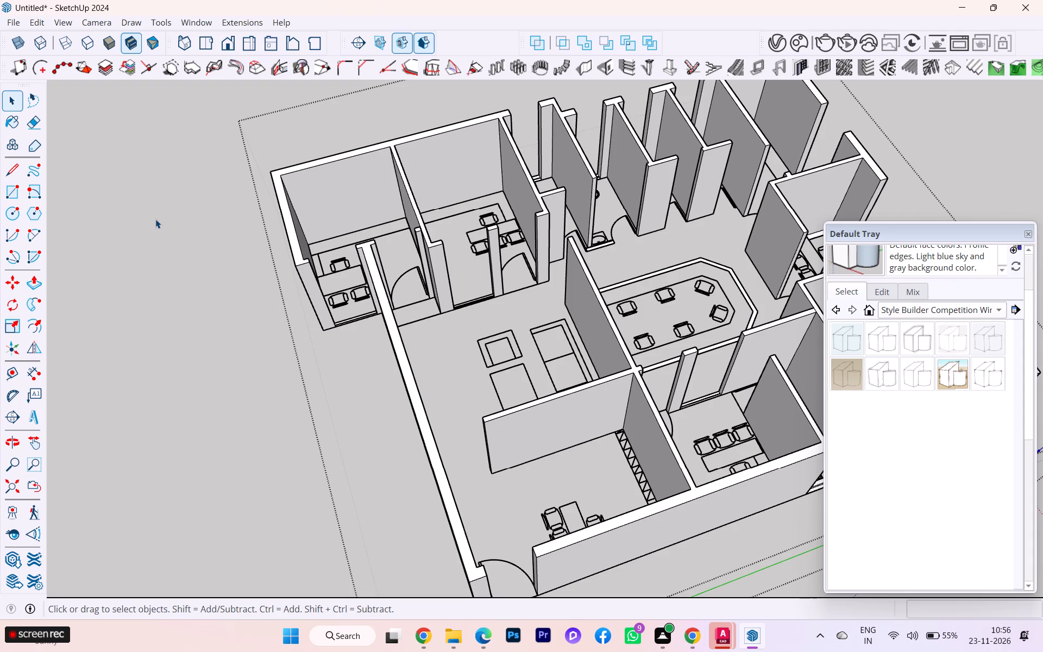
scroll(325, 272, "down", 2)
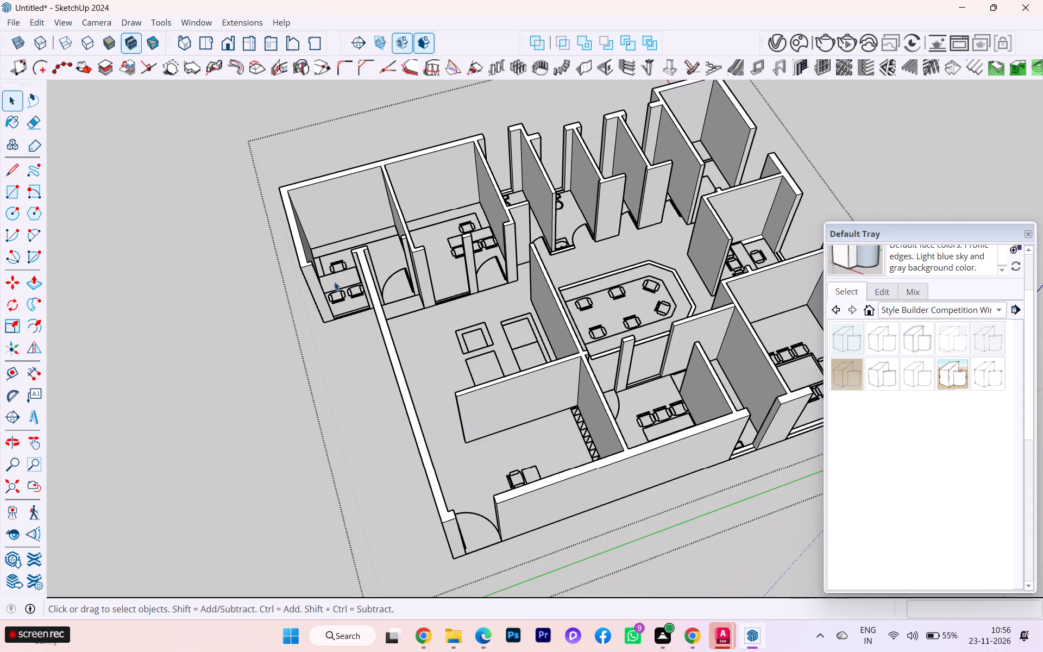
scroll(405, 269, "up", 2)
scroll(355, 269, "up", 1)
scroll(352, 269, "down", 3)
scroll(352, 269, "up", 3)
middle_click_drag(354, 259, 492, 199)
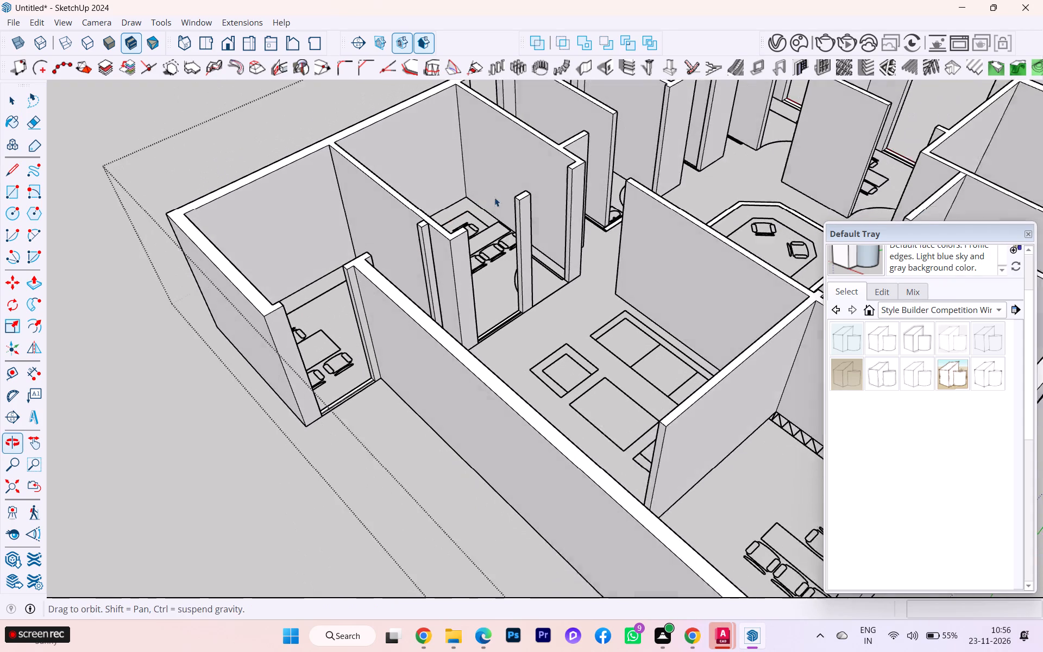
scroll(384, 244, "up", 1)
middle_click_drag(335, 255, 125, 255)
scroll(322, 252, "up", 2)
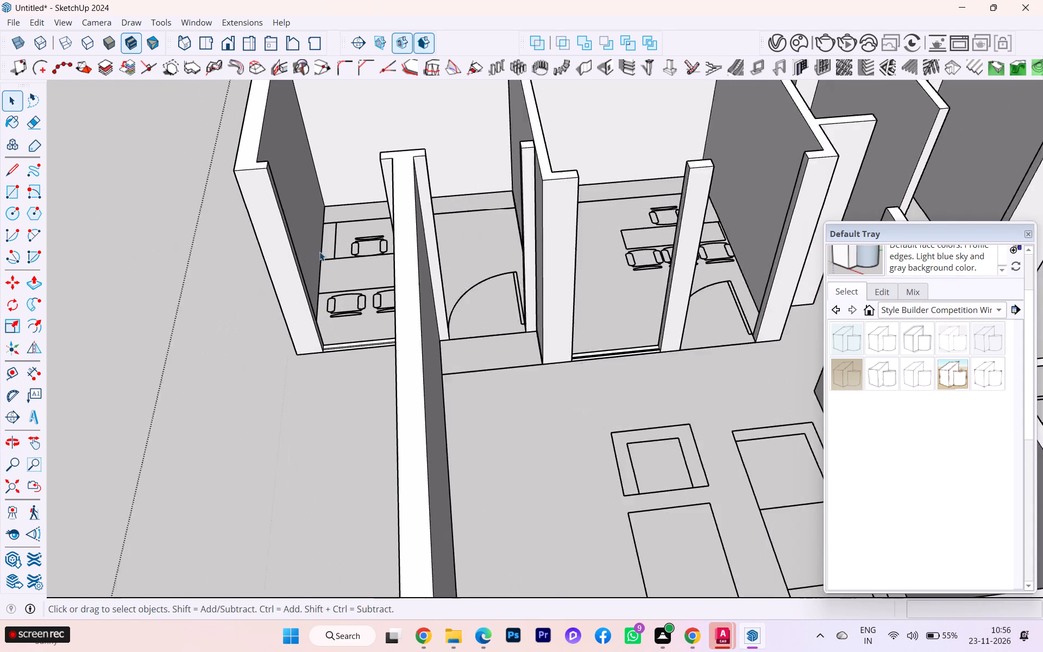
scroll(319, 252, "up", 2)
scroll(253, 183, "up", 6)
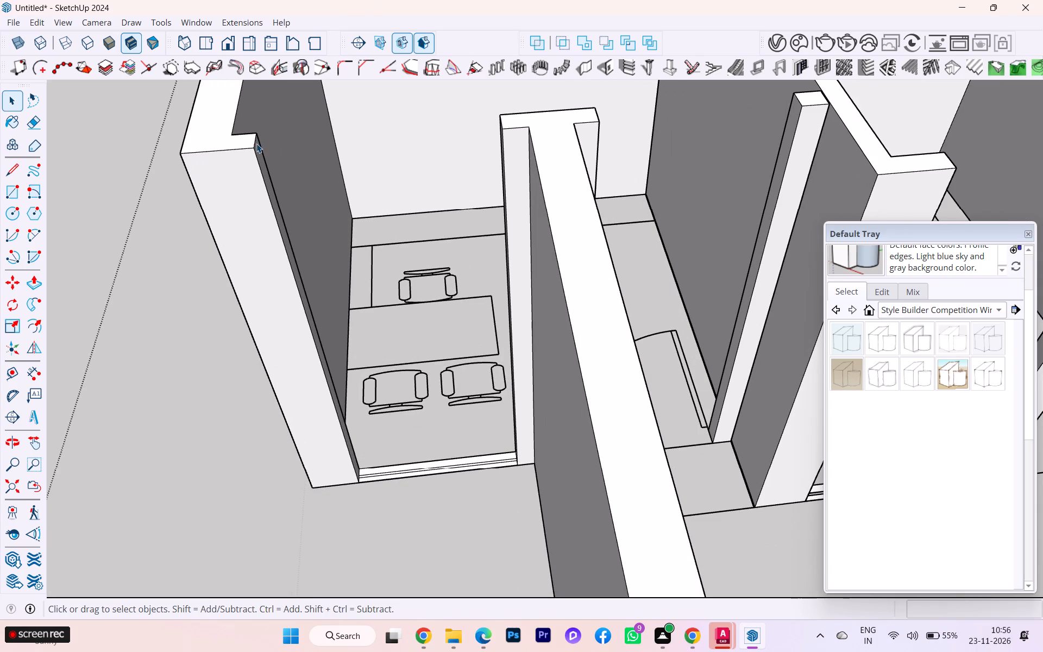
left_click(256, 143)
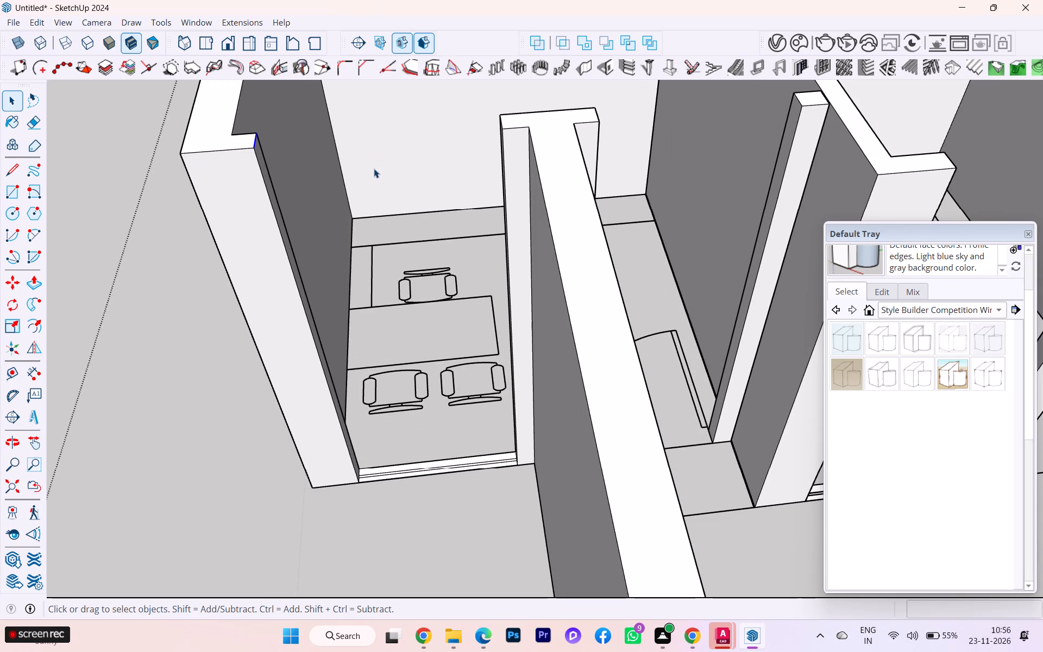
scroll(373, 171, "down", 4, "ctrl")
scroll(525, 196, "up", 3, "ctrl")
scroll(617, 144, "up", 2, "ctrl")
scroll(392, 116, "up", 2, "ctrl")
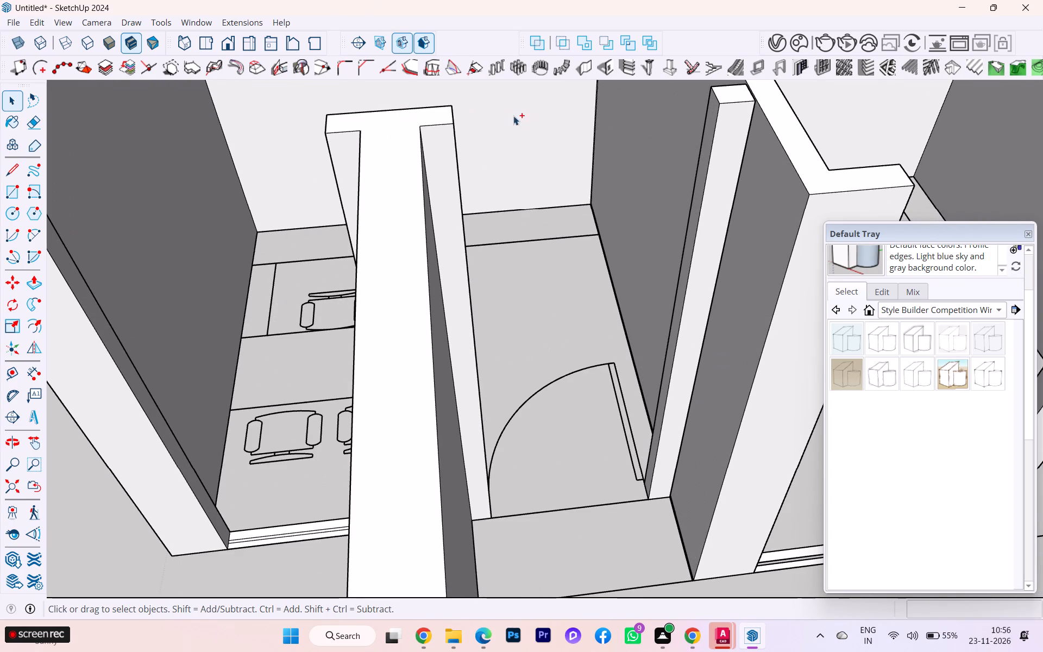
left_click(453, 117, "ctrl")
Add the short top edges of the second cabin's window jamb and of its door-side pier to the selection.
scroll(441, 125, "down", 5, "ctrl")
scroll(436, 131, "up", 1, "ctrl")
scroll(436, 131, "down", 3, "ctrl")
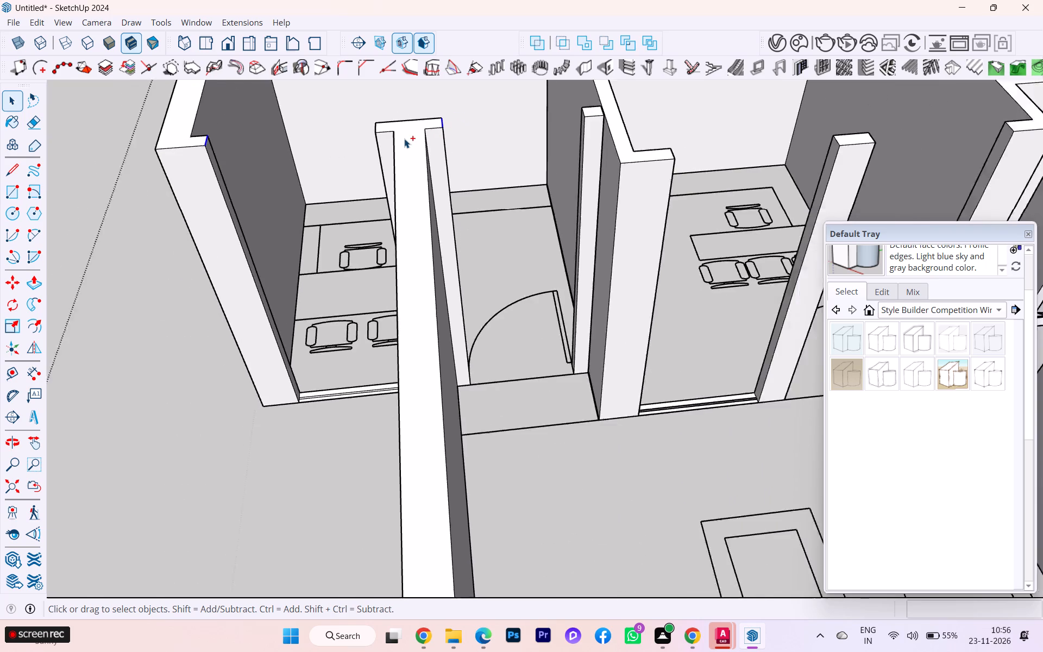
scroll(404, 139, "down", 8, "ctrl")
scroll(596, 166, "up", 9, "ctrl")
scroll(596, 166, "down", 1, "ctrl")
scroll(506, 133, "up", 4, "ctrl")
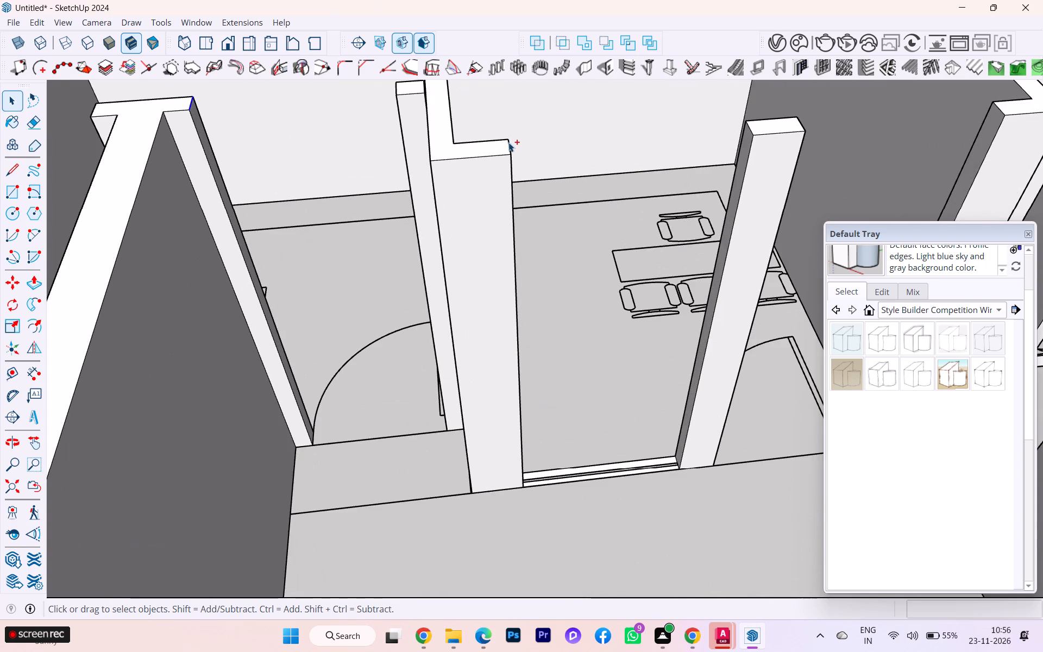
left_click(509, 147, "ctrl")
scroll(516, 151, "down", 4, "ctrl")
scroll(694, 144, "up", 6, "ctrl")
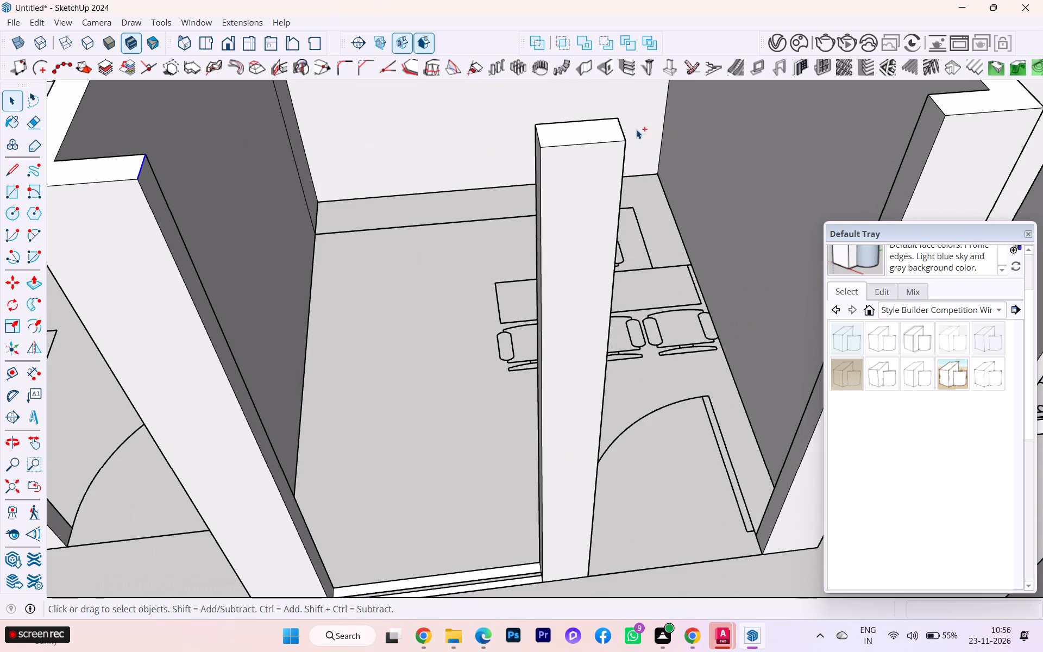
left_click(623, 131, "ctrl")
Add the short top edge of the first toilet's door jamb, beside the second cabin, to the selection.
scroll(618, 135, "down", 5, "ctrl")
scroll(606, 139, "up", 2, "ctrl")
scroll(605, 139, "down", 5, "ctrl")
scroll(567, 142, "up", 3, "ctrl")
scroll(567, 142, "down", 2, "ctrl")
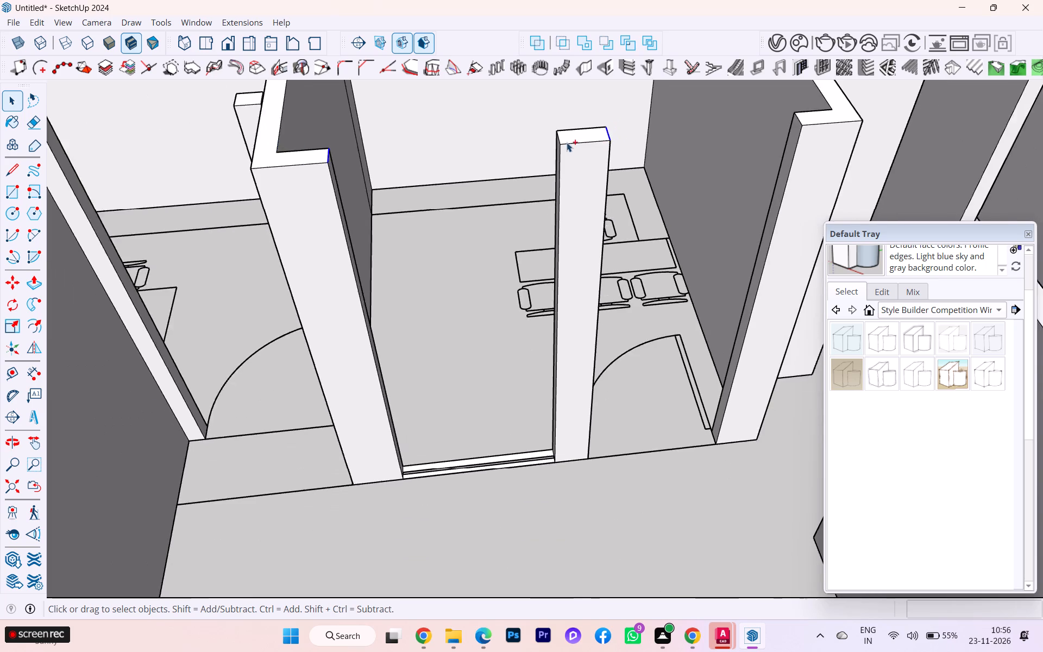
scroll(567, 142, "down", 6, "ctrl")
scroll(538, 148, "up", 1, "ctrl")
scroll(538, 148, "down", 2, "ctrl")
scroll(537, 148, "up", 1, "ctrl")
scroll(530, 149, "down", 1, "ctrl")
scroll(530, 149, "up", 4, "ctrl")
scroll(530, 149, "down", 6, "ctrl")
scroll(530, 149, "up", 2, "ctrl")
scroll(530, 149, "down", 1, "ctrl")
scroll(488, 174, "down", 4, "ctrl")
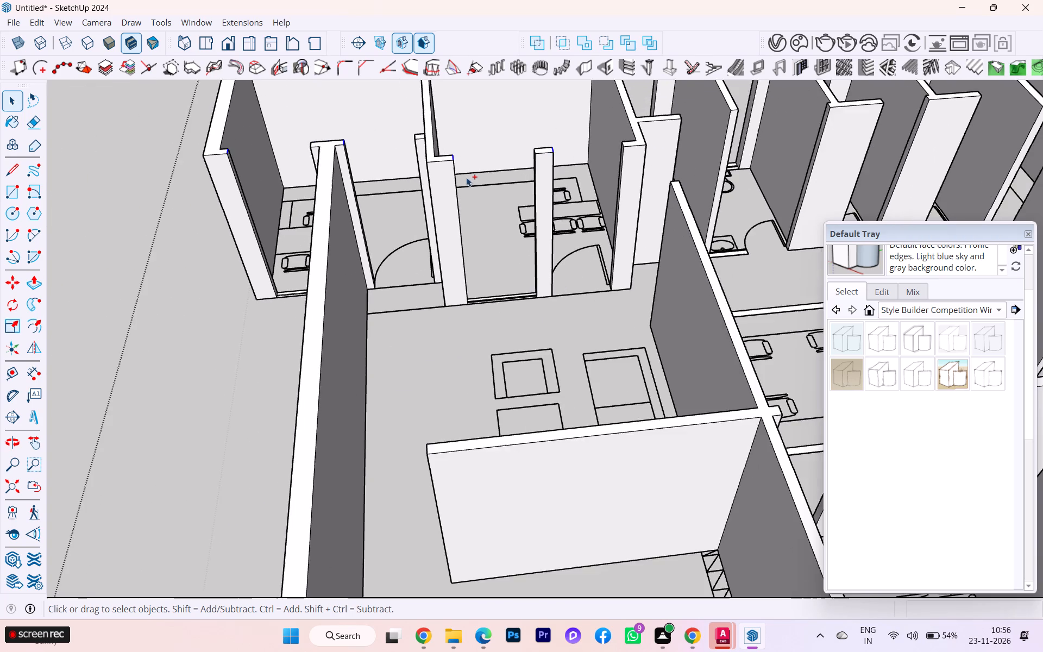
scroll(462, 178, "down", 2)
scroll(463, 178, "up", 4)
scroll(463, 178, "down", 1)
scroll(471, 183, "up", 5)
scroll(480, 187, "down", 9)
scroll(294, 212, "up", 1)
scroll(573, 161, "up", 3)
scroll(573, 156, "down", 1)
scroll(573, 148, "up", 2)
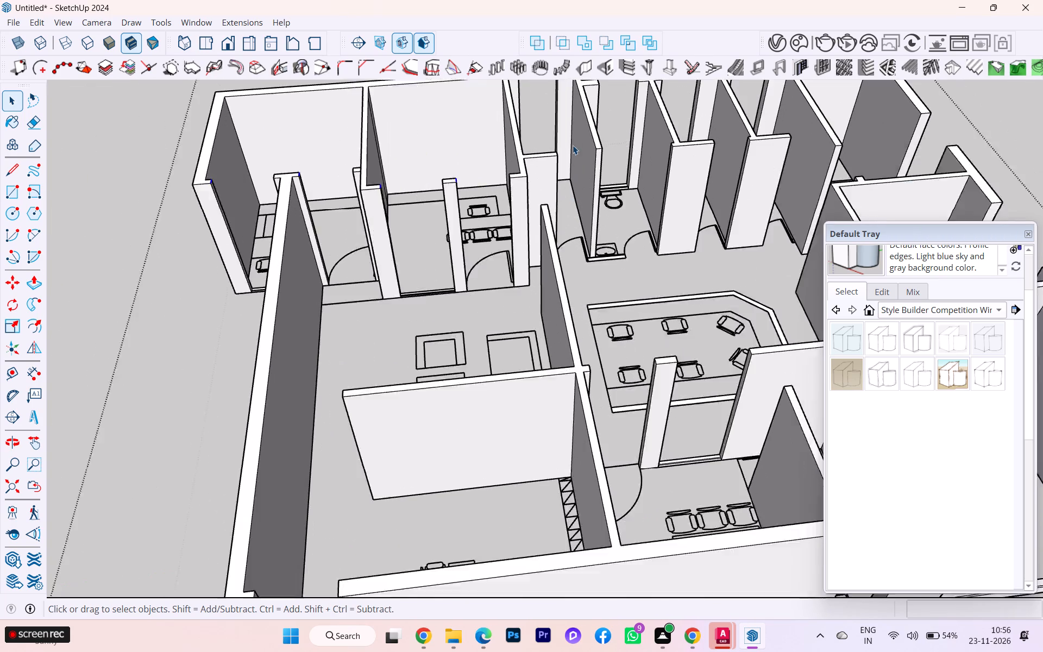
scroll(573, 145, "up", 6)
scroll(552, 170, "down", 1)
scroll(552, 170, "up", 4)
scroll(551, 164, "down", 3)
scroll(551, 164, "up", 3)
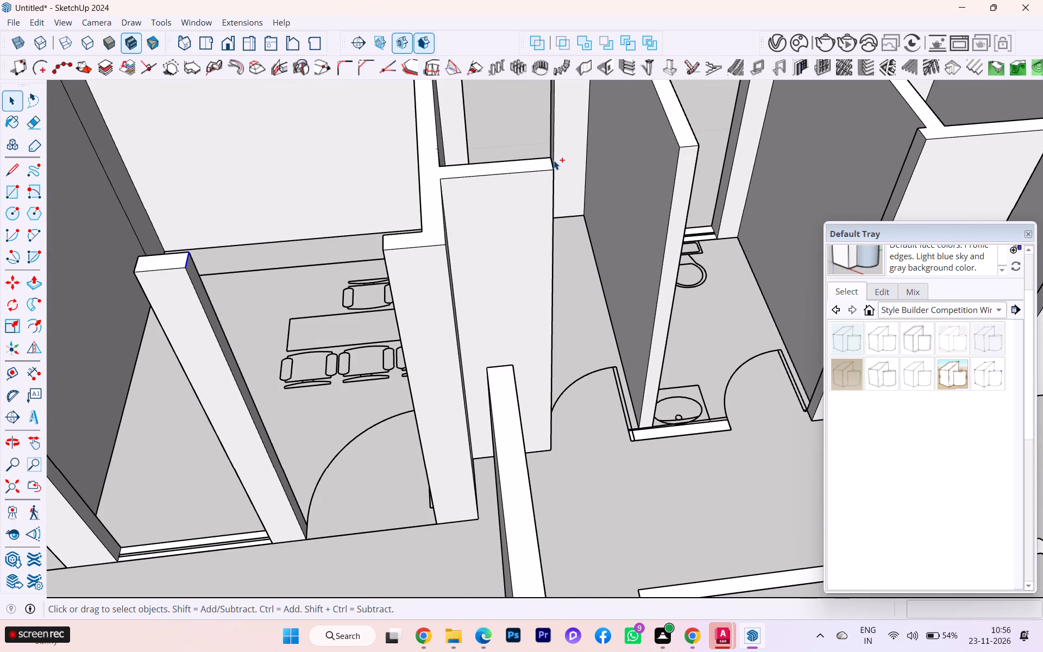
left_click(553, 168, "ctrl")
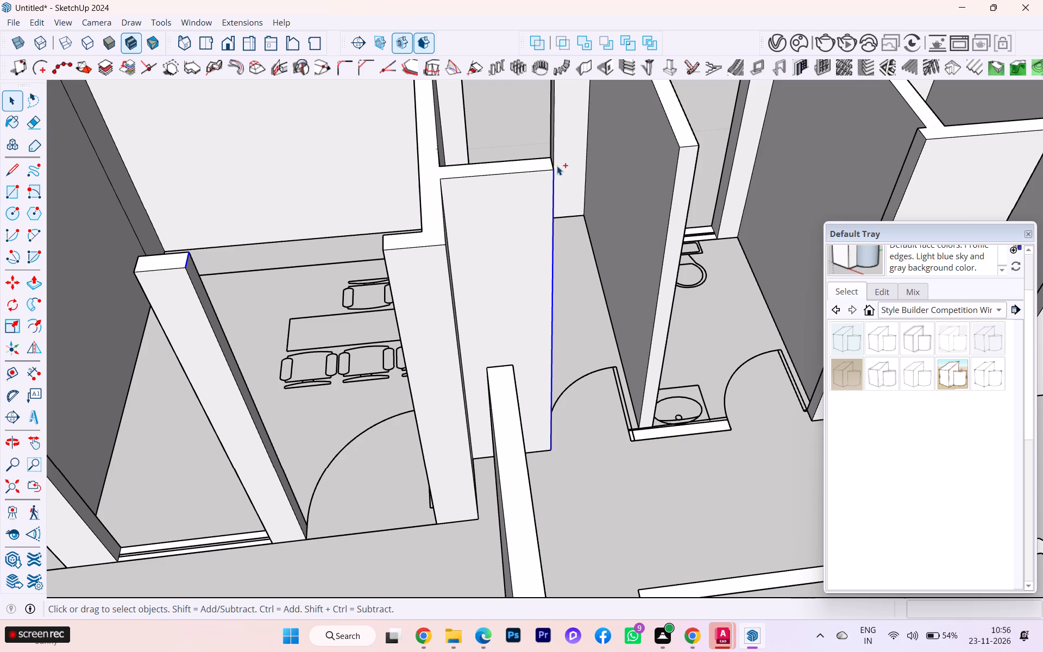
left_click(555, 186, "ctrl+shift")
scroll(552, 168, "up", 6, "ctrl")
left_click(552, 165, "ctrl")
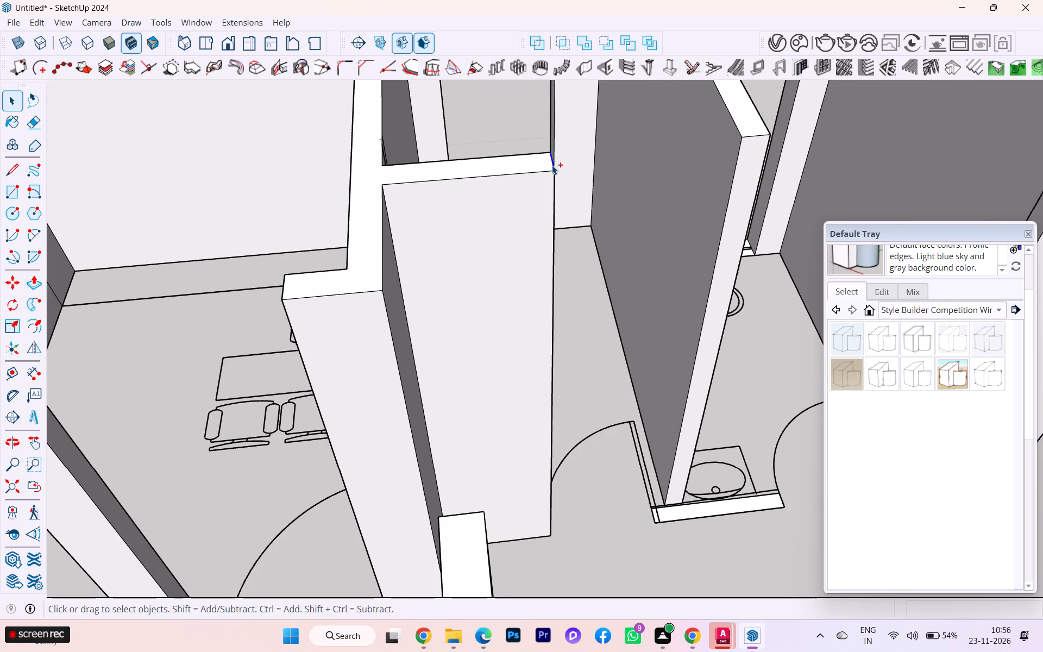
Add the short top edges at the door openings on the next two toilet piers to the selection.
scroll(554, 164, "down", 5, "ctrl")
scroll(626, 168, "down", 3)
scroll(725, 187, "up", 1)
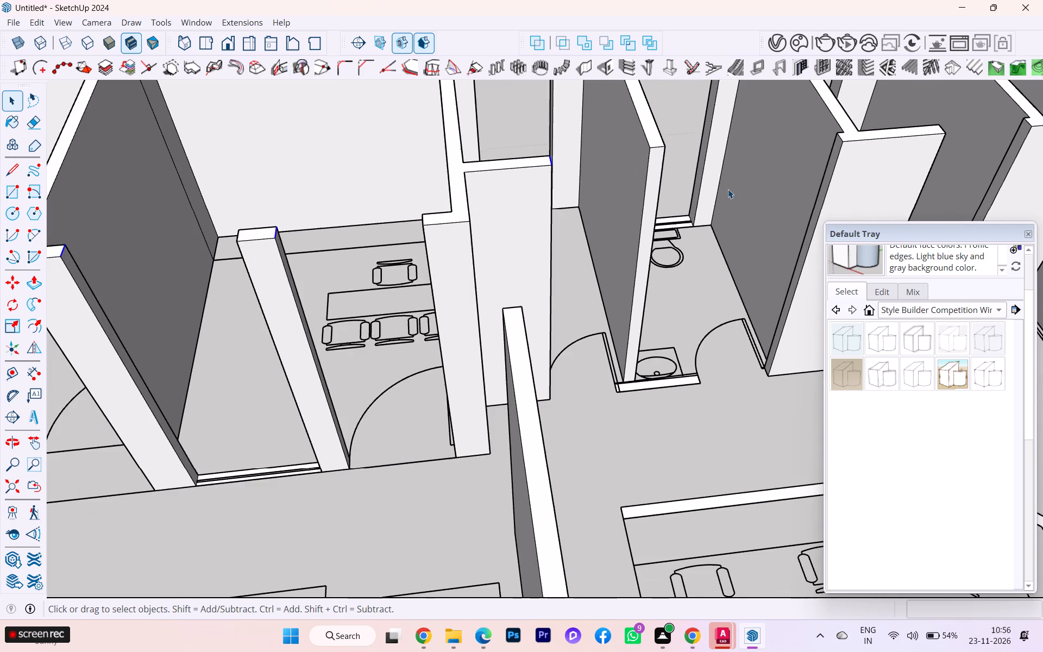
scroll(738, 184, "down", 3)
scroll(794, 187, "up", 4)
scroll(823, 137, "up", 3)
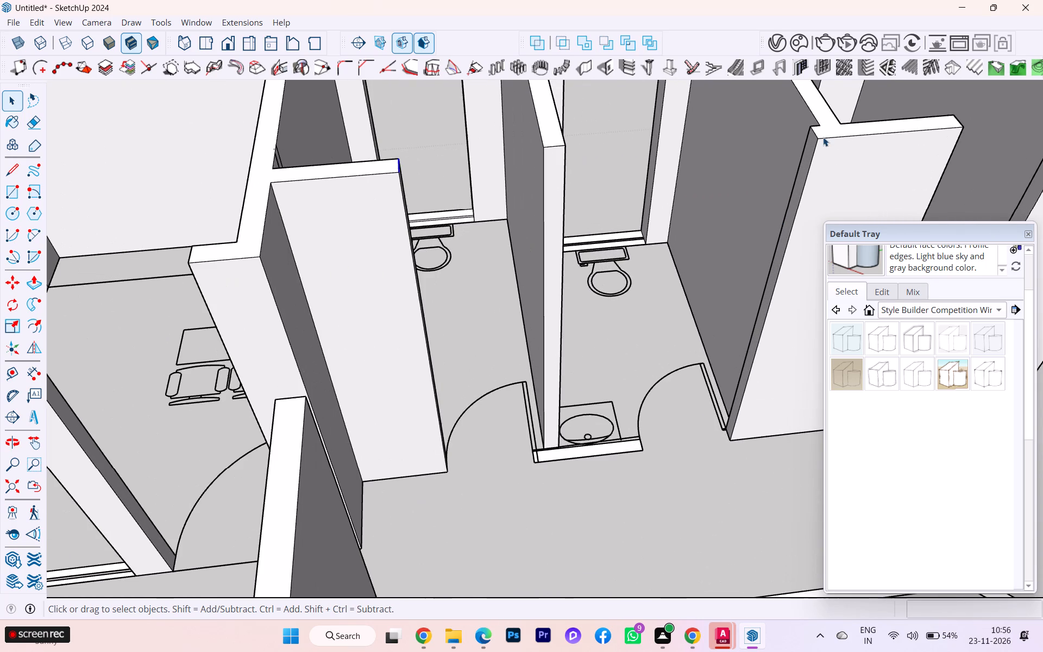
left_click(816, 134, "ctrl")
scroll(679, 162, "down", 6)
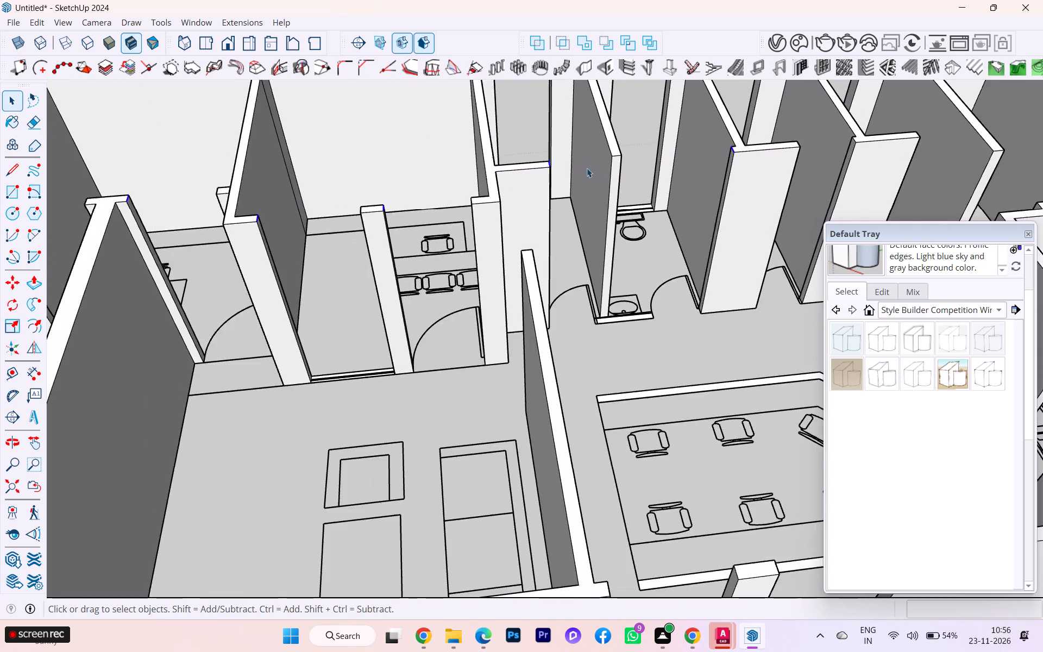
scroll(575, 168, "down", 6)
scroll(750, 153, "up", 5)
scroll(732, 154, "down", 1)
scroll(727, 158, "up", 3)
scroll(726, 159, "down", 1)
scroll(726, 159, "up", 1)
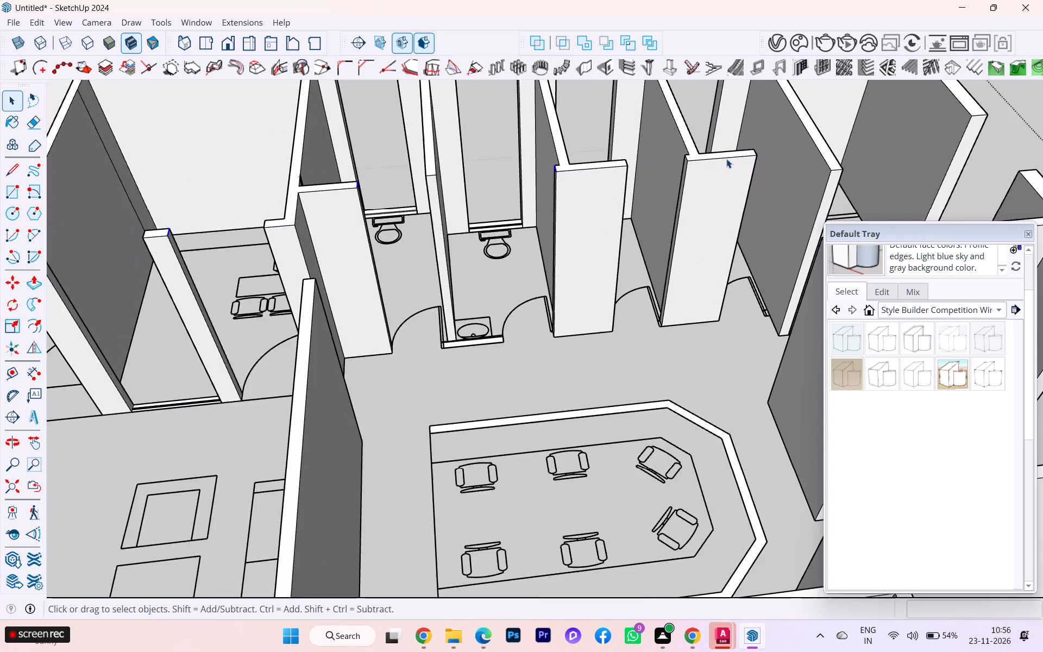
scroll(714, 159, "up", 2)
scroll(708, 159, "down", 1)
scroll(708, 159, "up", 6)
scroll(679, 161, "down", 2)
scroll(678, 161, "up", 3)
left_click(677, 155, "ctrl")
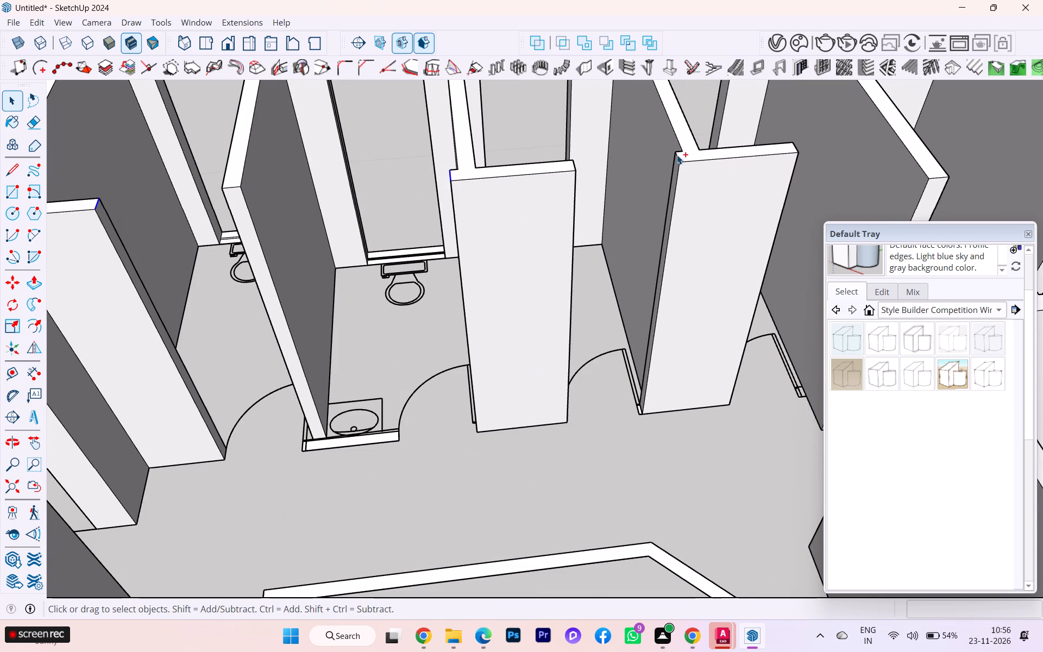
scroll(817, 157, "down", 4)
scroll(808, 162, "up", 4)
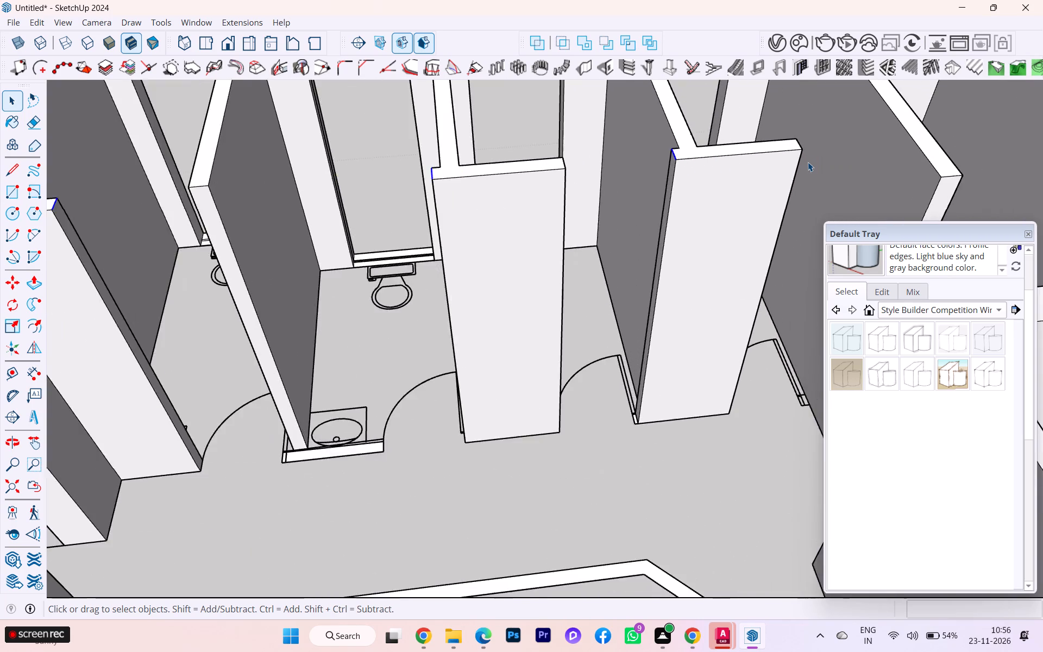
scroll(803, 154, "down", 1)
scroll(803, 154, "up", 3)
left_click(801, 146, "ctrl")
Add the short top edge of the first toilet's window jamb, at the second cabin's outer corner, to the selection.
scroll(674, 139, "down", 4)
scroll(583, 137, "up", 1)
scroll(571, 139, "down", 1)
scroll(505, 151, "down", 5)
scroll(505, 151, "up", 2)
scroll(505, 151, "down", 2)
scroll(505, 151, "up", 1)
scroll(499, 170, "down", 1)
scroll(500, 173, "up", 1)
scroll(500, 173, "down", 7)
scroll(550, 271, "down", 10)
scroll(481, 162, "up", 5)
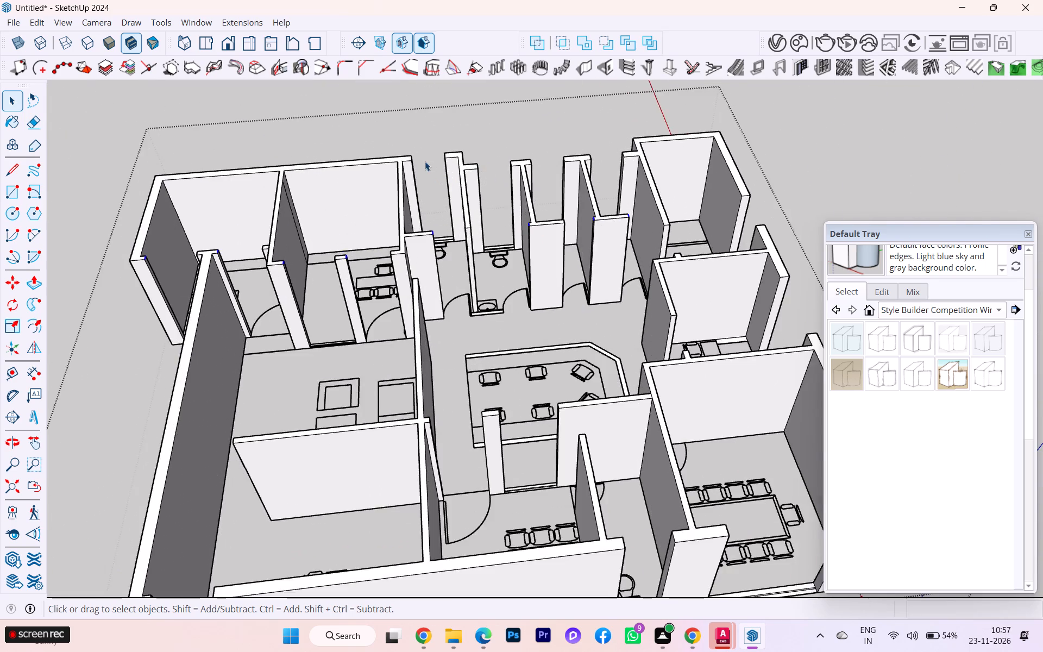
scroll(425, 161, "up", 1)
scroll(424, 161, "down", 8)
scroll(419, 166, "up", 1)
scroll(419, 166, "down", 1)
scroll(419, 166, "up", 3)
scroll(419, 166, "down", 2)
scroll(419, 166, "up", 10)
scroll(413, 153, "down", 1)
scroll(413, 153, "up", 4)
scroll(413, 153, "down", 2)
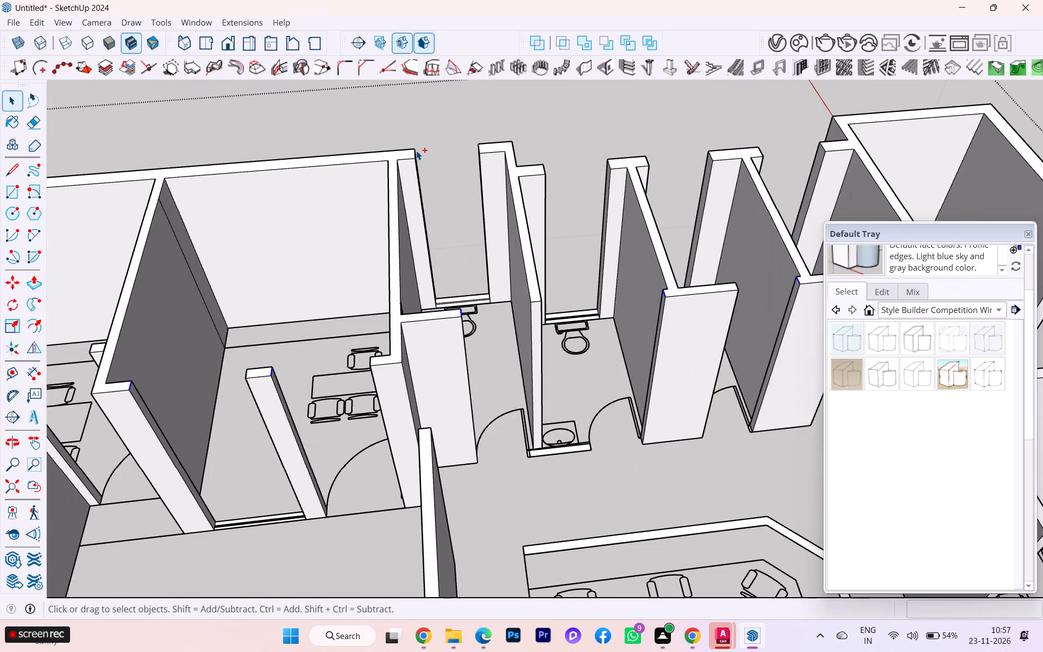
left_click(414, 153, "ctrl")
scroll(457, 147, "up", 1, "ctrl")
scroll(457, 147, "down", 1, "ctrl")
scroll(457, 147, "up", 7, "ctrl")
scroll(490, 149, "down", 1, "ctrl")
scroll(490, 149, "up", 1, "ctrl")
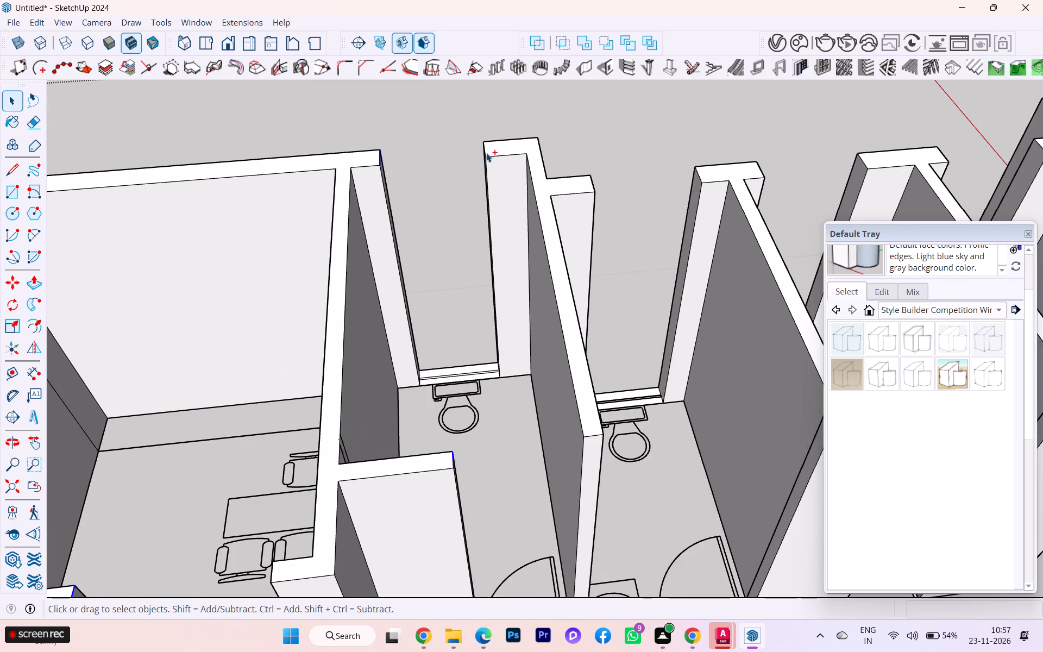
left_click(484, 154, "ctrl")
left_click(484, 148, "ctrl+shift")
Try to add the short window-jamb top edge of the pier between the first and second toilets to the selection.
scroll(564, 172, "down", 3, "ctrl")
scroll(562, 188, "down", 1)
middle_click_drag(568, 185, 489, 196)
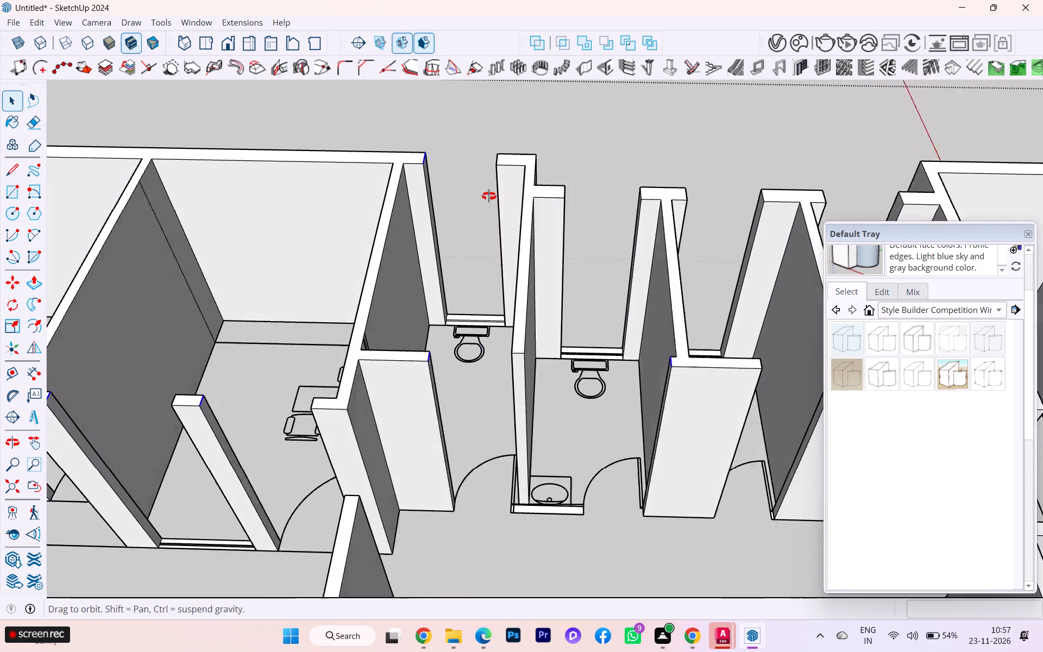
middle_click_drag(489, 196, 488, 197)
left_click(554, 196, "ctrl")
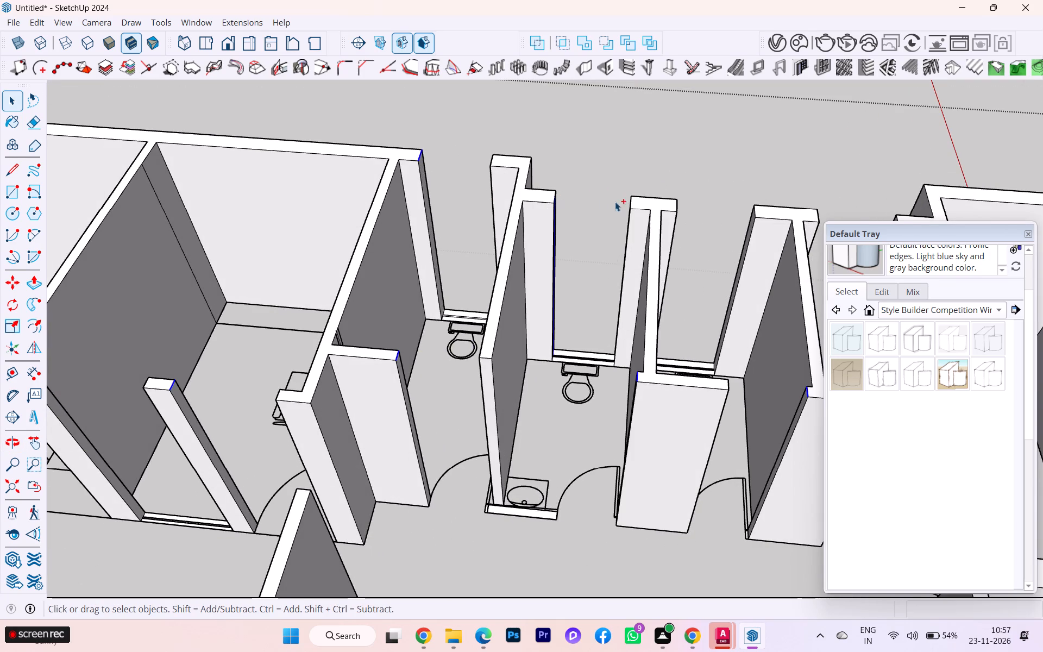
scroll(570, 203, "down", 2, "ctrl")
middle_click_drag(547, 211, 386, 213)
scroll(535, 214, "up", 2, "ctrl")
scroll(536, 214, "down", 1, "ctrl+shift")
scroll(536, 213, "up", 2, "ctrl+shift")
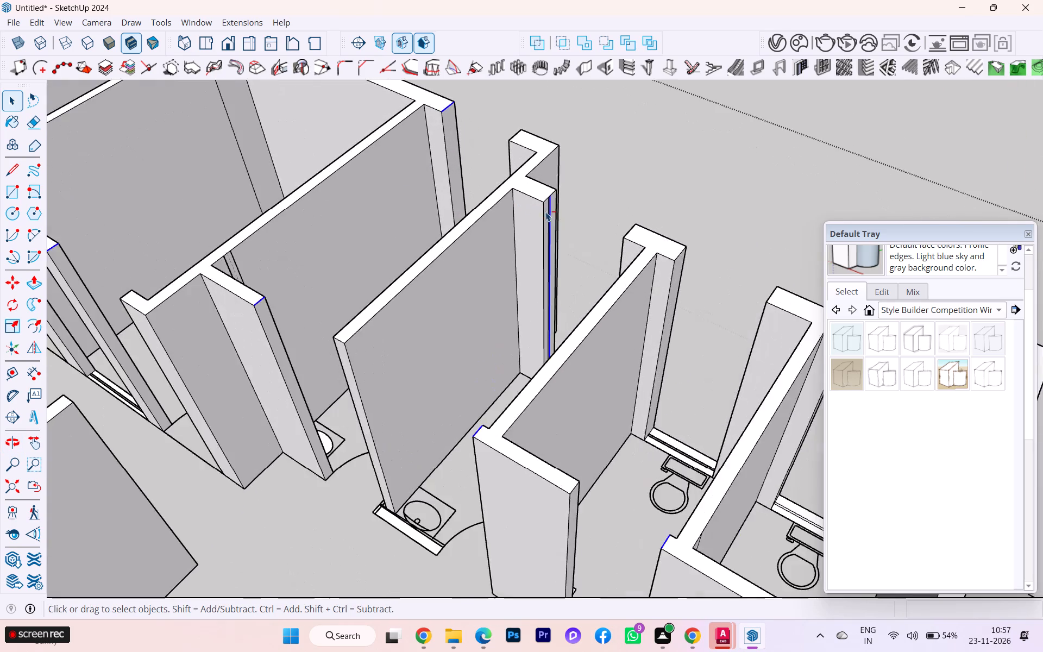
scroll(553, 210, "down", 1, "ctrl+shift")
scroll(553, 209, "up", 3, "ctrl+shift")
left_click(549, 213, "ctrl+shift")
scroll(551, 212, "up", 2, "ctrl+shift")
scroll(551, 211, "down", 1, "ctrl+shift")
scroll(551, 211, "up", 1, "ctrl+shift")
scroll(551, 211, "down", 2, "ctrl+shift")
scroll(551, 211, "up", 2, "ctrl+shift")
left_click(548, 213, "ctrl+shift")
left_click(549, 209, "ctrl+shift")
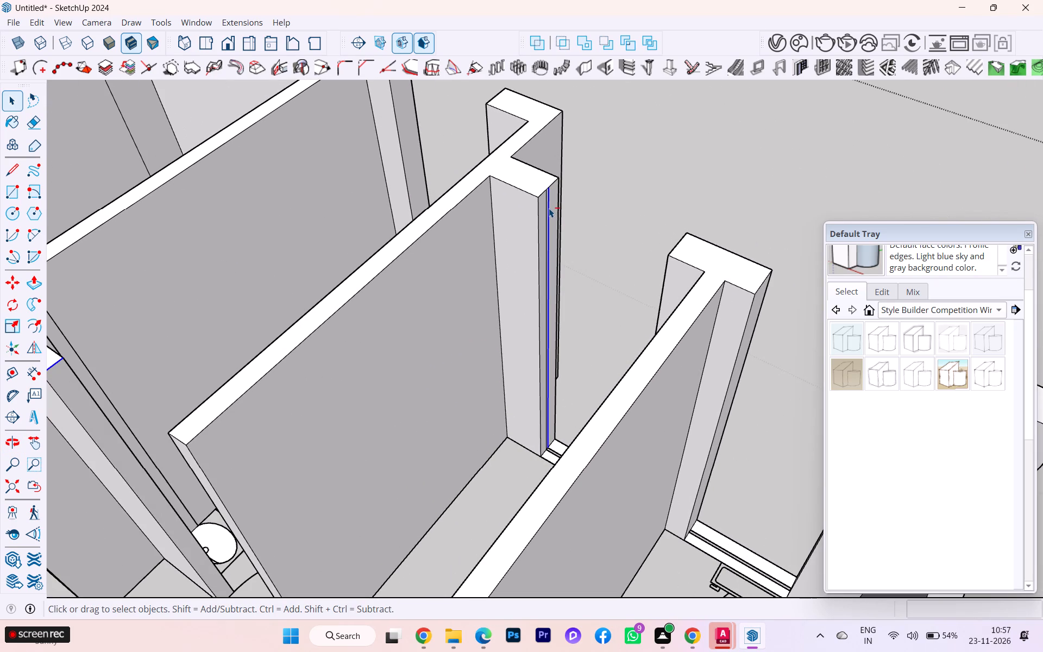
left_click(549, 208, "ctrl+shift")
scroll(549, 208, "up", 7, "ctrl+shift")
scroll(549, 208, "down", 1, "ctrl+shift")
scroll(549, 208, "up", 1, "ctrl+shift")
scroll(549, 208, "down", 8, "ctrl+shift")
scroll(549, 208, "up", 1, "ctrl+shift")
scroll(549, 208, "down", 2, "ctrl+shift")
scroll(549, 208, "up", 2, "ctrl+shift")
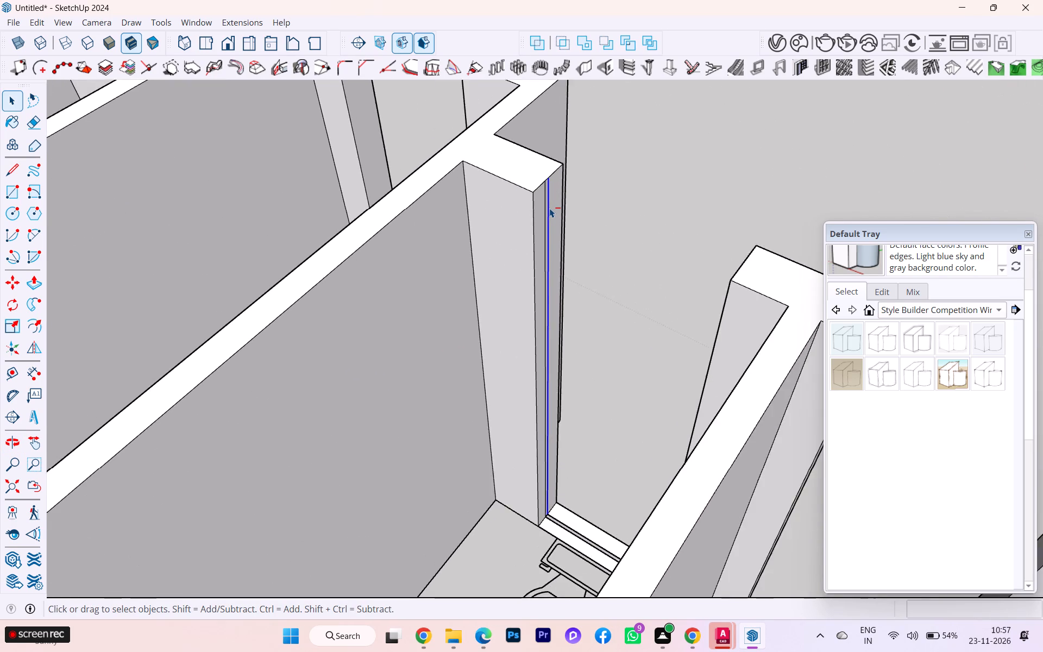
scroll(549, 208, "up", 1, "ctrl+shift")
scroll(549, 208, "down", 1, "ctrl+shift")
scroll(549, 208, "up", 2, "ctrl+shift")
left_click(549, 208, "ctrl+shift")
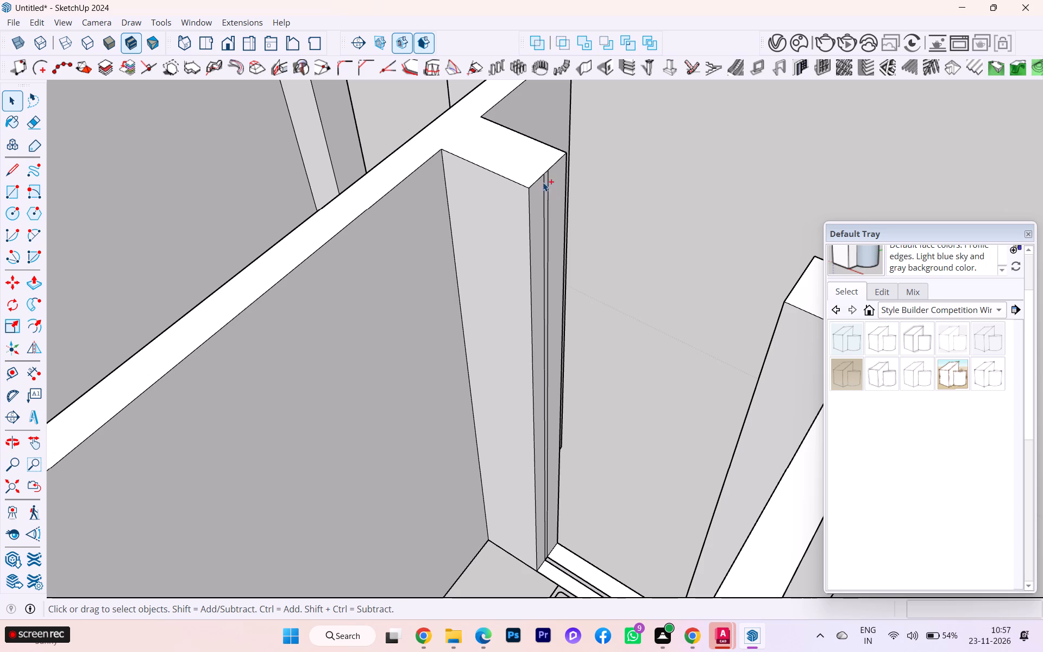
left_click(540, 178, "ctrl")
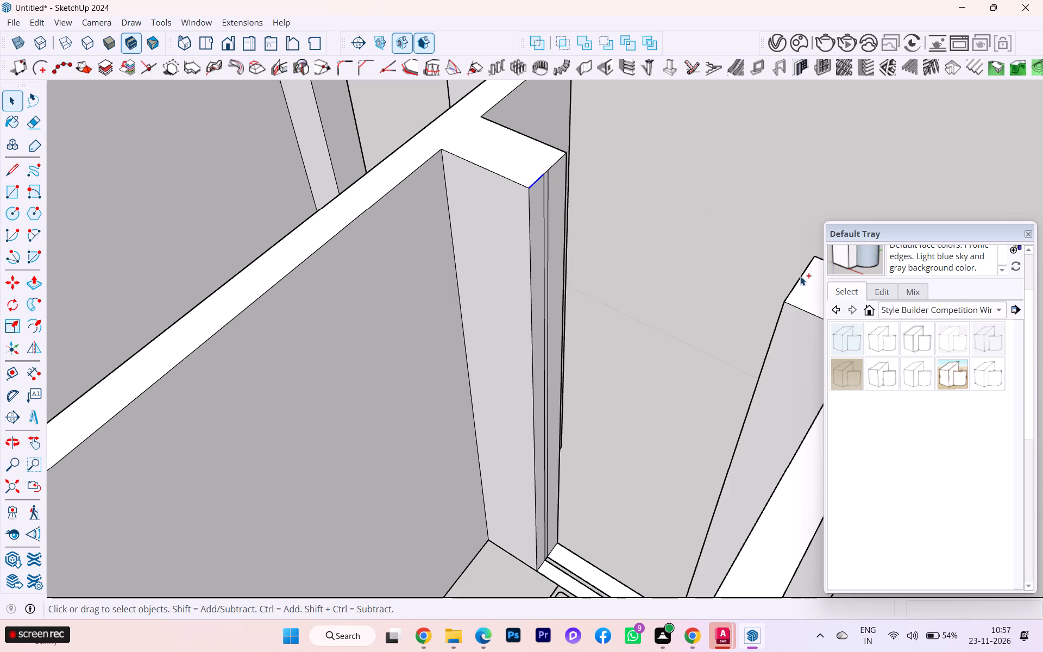
Add both short window-jamb top edges of the wall between the second and third toilets, deselecting the previous pier's edge.
left_click(800, 276, "ctrl")
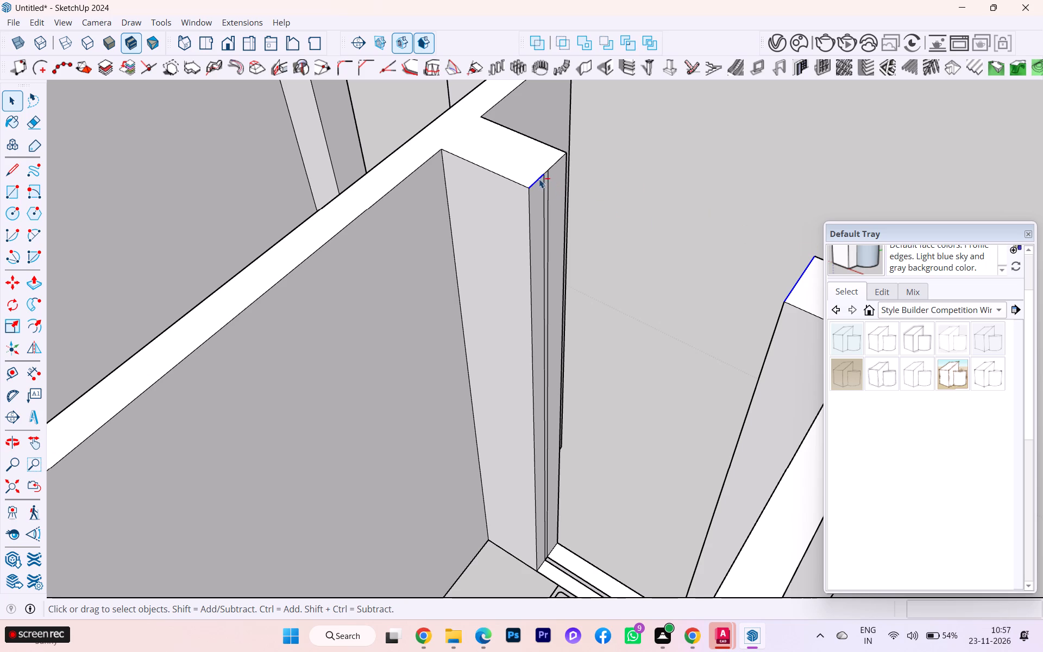
left_click(539, 179, "ctrl+shift")
scroll(541, 156, "down", 3, "ctrl")
scroll(541, 156, "up", 1, "ctrl")
scroll(541, 156, "down", 2, "ctrl")
scroll(541, 156, "up", 2, "ctrl")
scroll(543, 153, "down", 15, "ctrl")
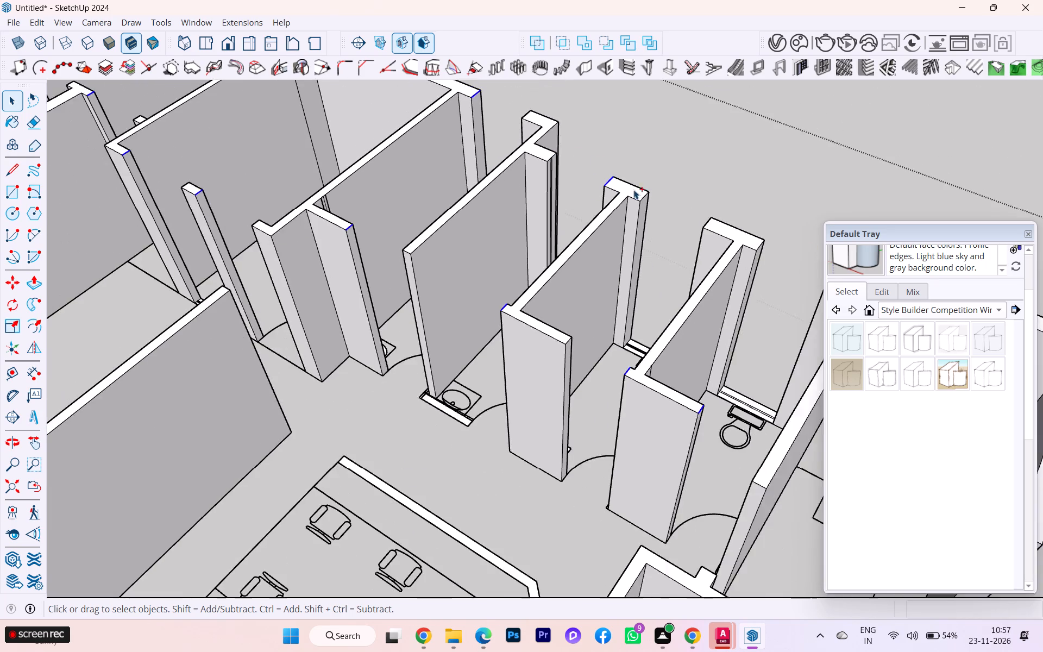
scroll(643, 193, "up", 1, "ctrl")
left_click(646, 197, "ctrl+shift")
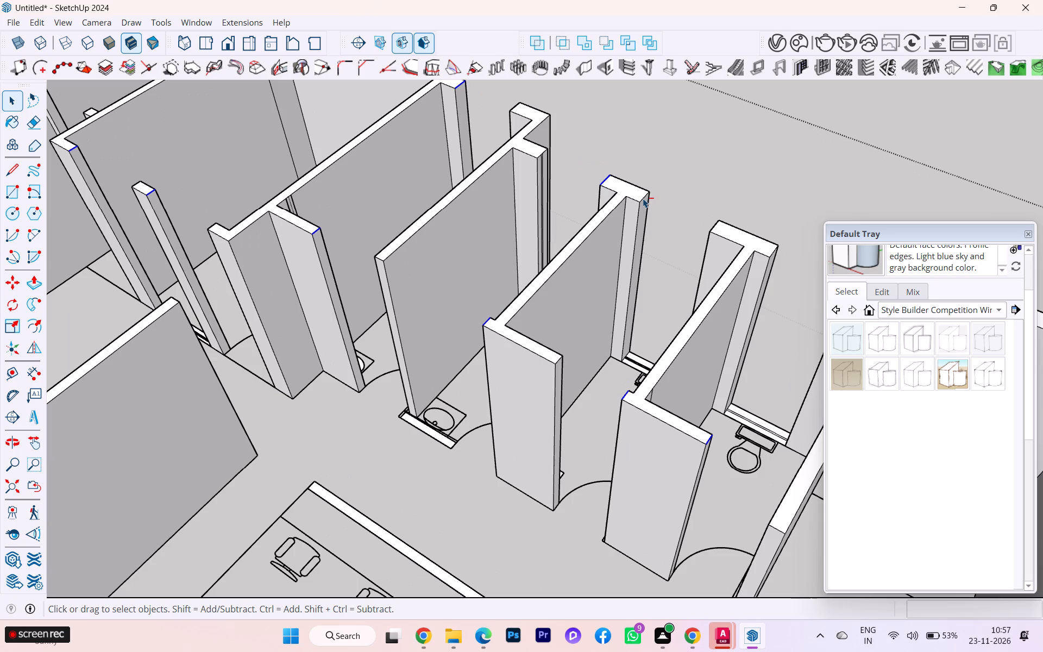
left_click(643, 198, "ctrl+shift")
left_click(645, 197, "ctrl+shift")
left_click(645, 197, "ctrl")
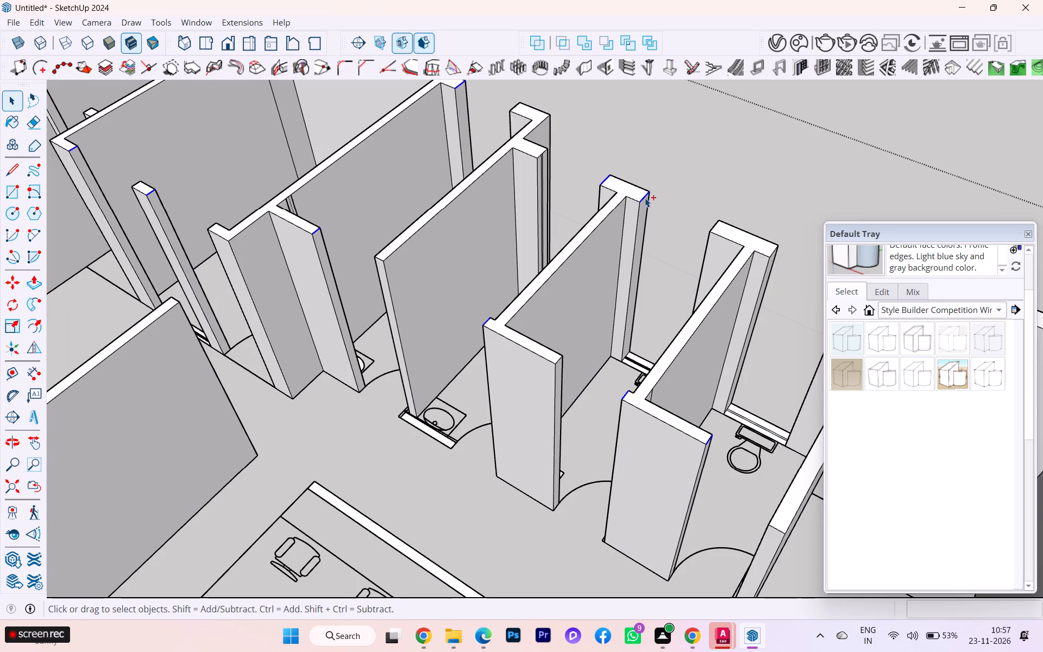
Add the short window-jamb top edge of the next toilet pier, on its side facing the corner room, to the selection.
scroll(701, 227, "down", 1, "ctrl")
scroll(701, 227, "up", 1, "ctrl")
scroll(701, 227, "down", 1, "ctrl")
scroll(777, 267, "up", 3)
left_click(766, 243, "ctrl")
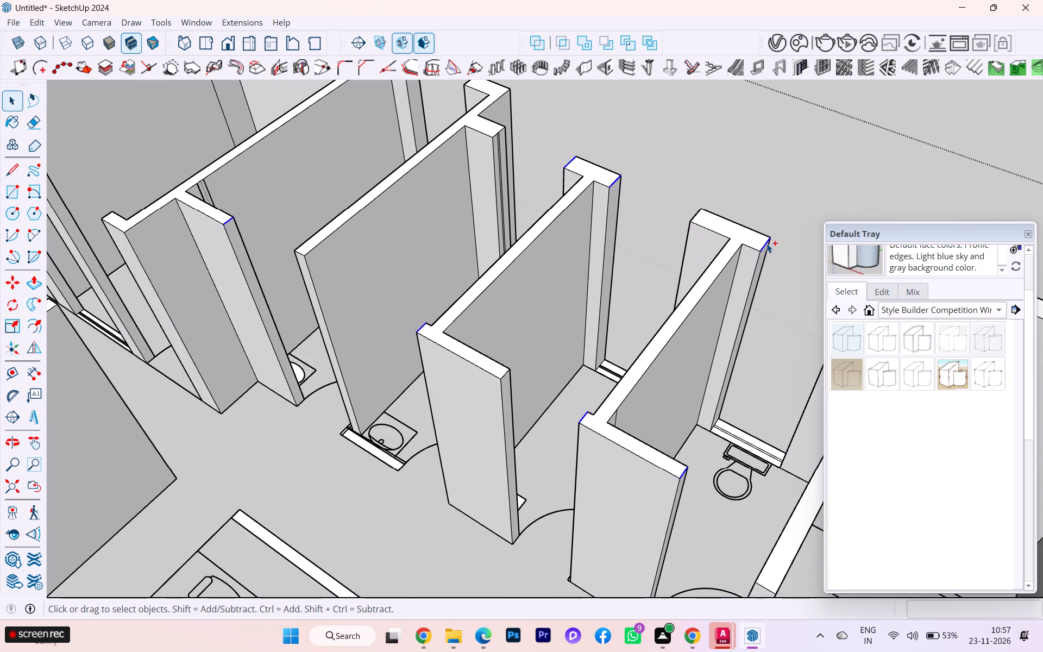
Add the short top edge at the end of the corner room's outer wall, along the red axis, to the selection.
scroll(696, 192, "down", 3)
scroll(695, 192, "up", 2)
scroll(695, 192, "down", 12)
scroll(549, 209, "down", 12)
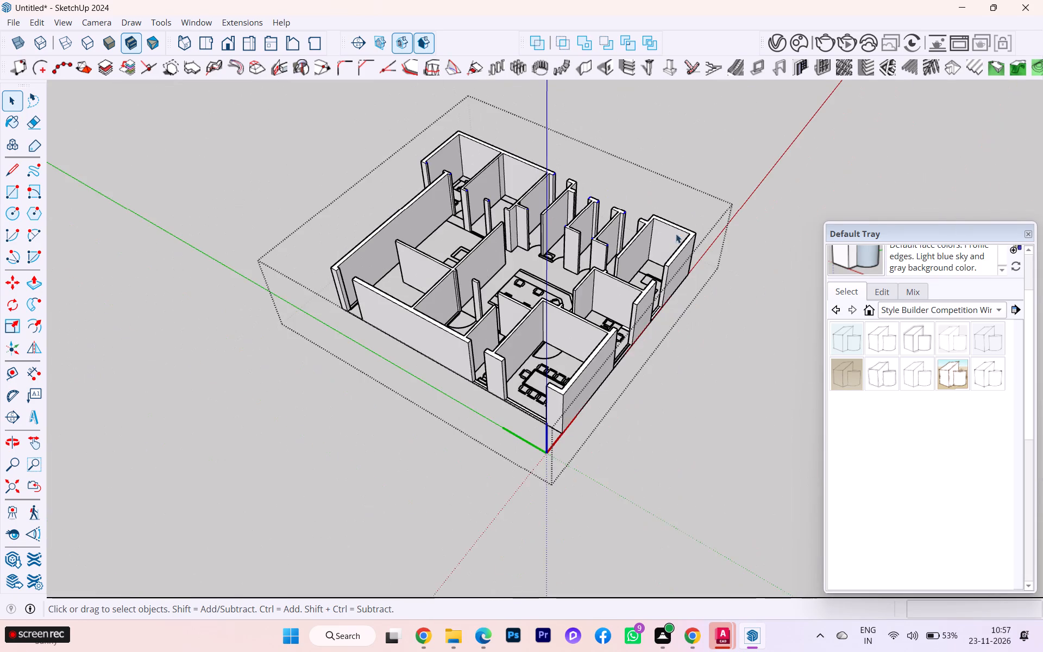
scroll(686, 250, "up", 2)
scroll(689, 250, "down", 1)
scroll(689, 250, "up", 7)
scroll(654, 273, "down", 3, "ctrl")
scroll(654, 273, "up", 5, "ctrl")
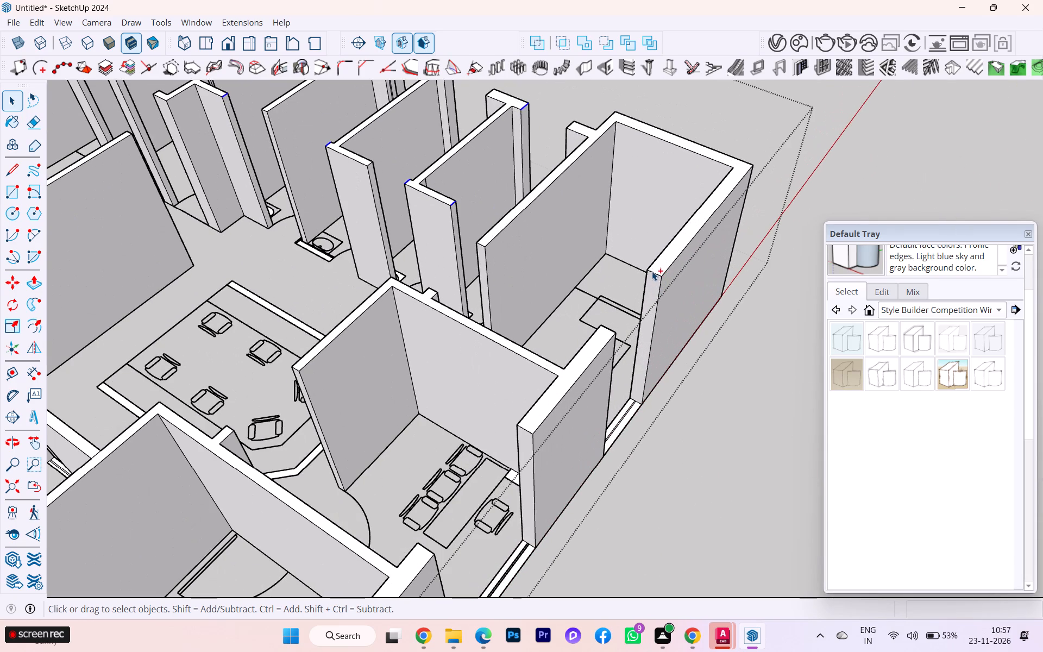
left_click(652, 273, "ctrl")
Add the short window-jamb top edge of the neighbouring room's outer wall piece, along the red axis, to the selection.
scroll(660, 267, "down", 5, "ctrl")
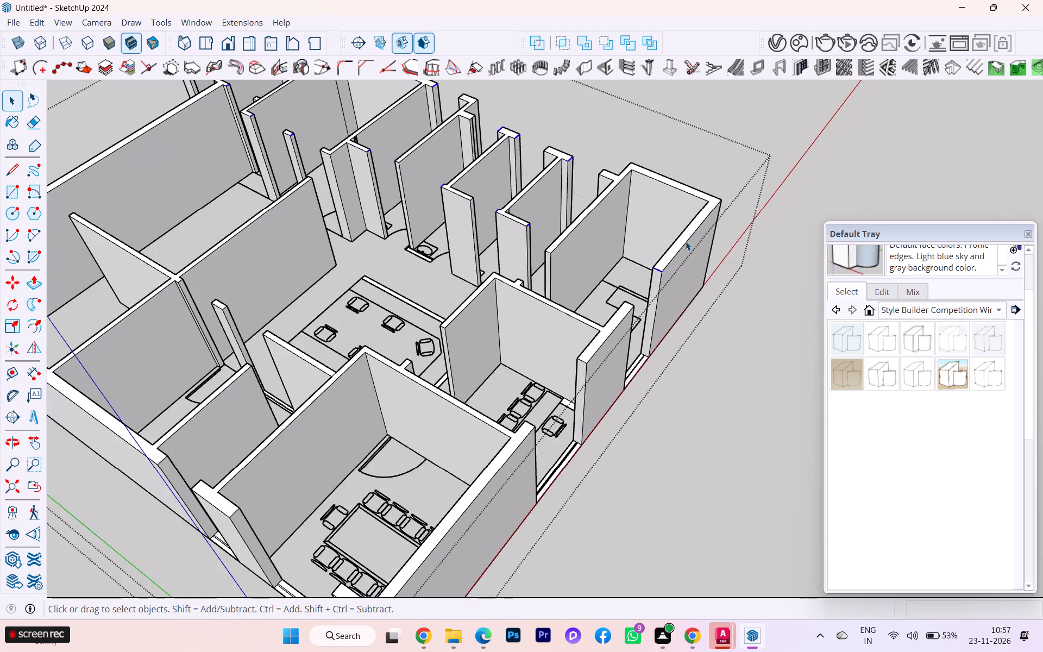
scroll(692, 230, "down", 3)
scroll(648, 275, "up", 1)
scroll(647, 276, "down", 1)
scroll(647, 276, "up", 2)
scroll(598, 342, "up", 4, "ctrl")
scroll(598, 342, "down", 1, "ctrl")
scroll(598, 342, "up", 1, "ctrl")
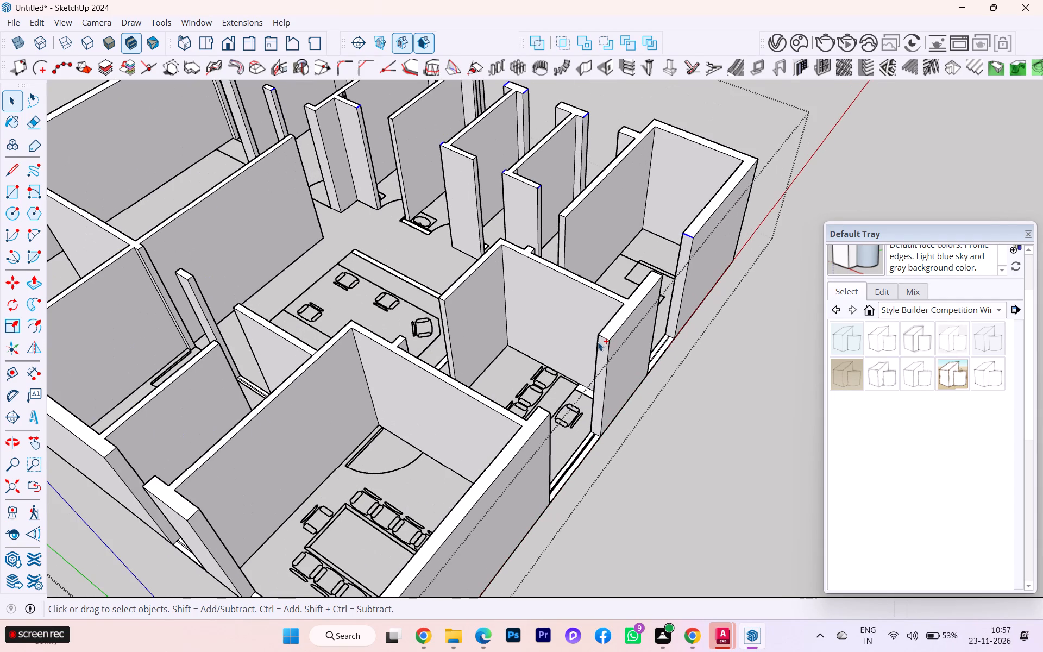
left_click(603, 338, "ctrl")
Add the short top edge of the conference room's window jamb, on the pier along the green-axis side, to the selection.
scroll(655, 271, "down", 4)
scroll(545, 288, "down", 1)
scroll(549, 296, "up", 4)
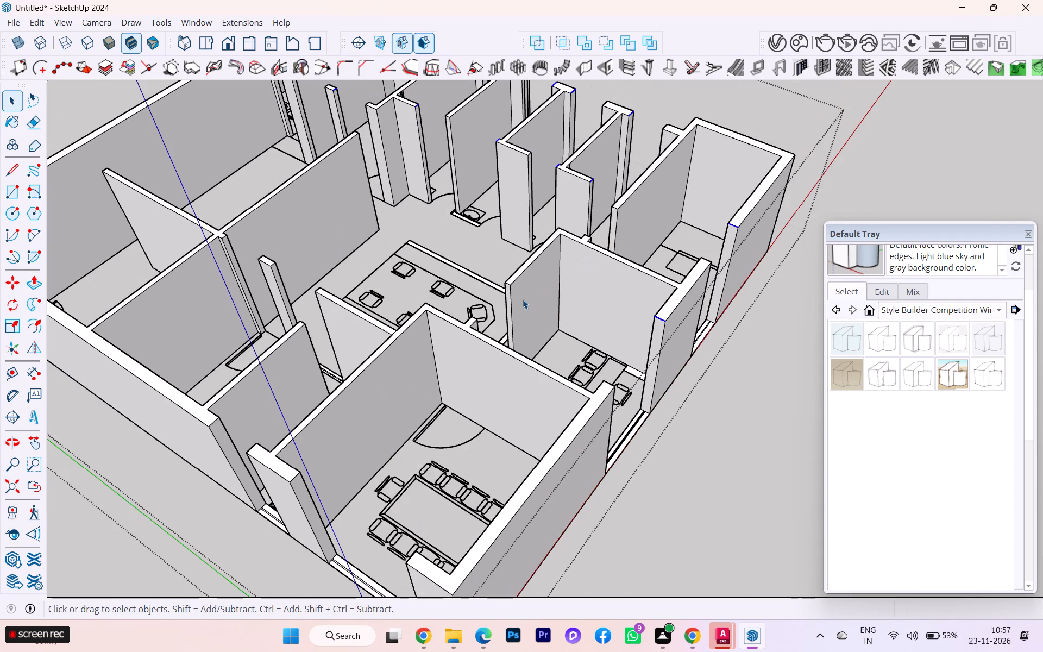
scroll(605, 238, "down", 4)
scroll(474, 433, "up", 4)
scroll(434, 407, "up", 2)
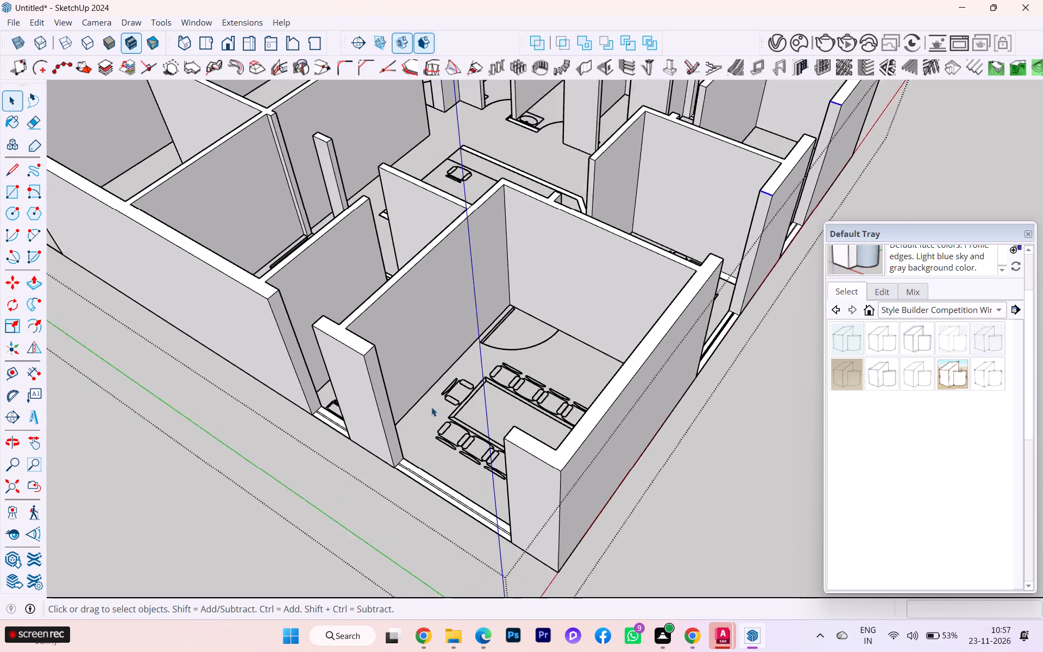
scroll(431, 407, "up", 6)
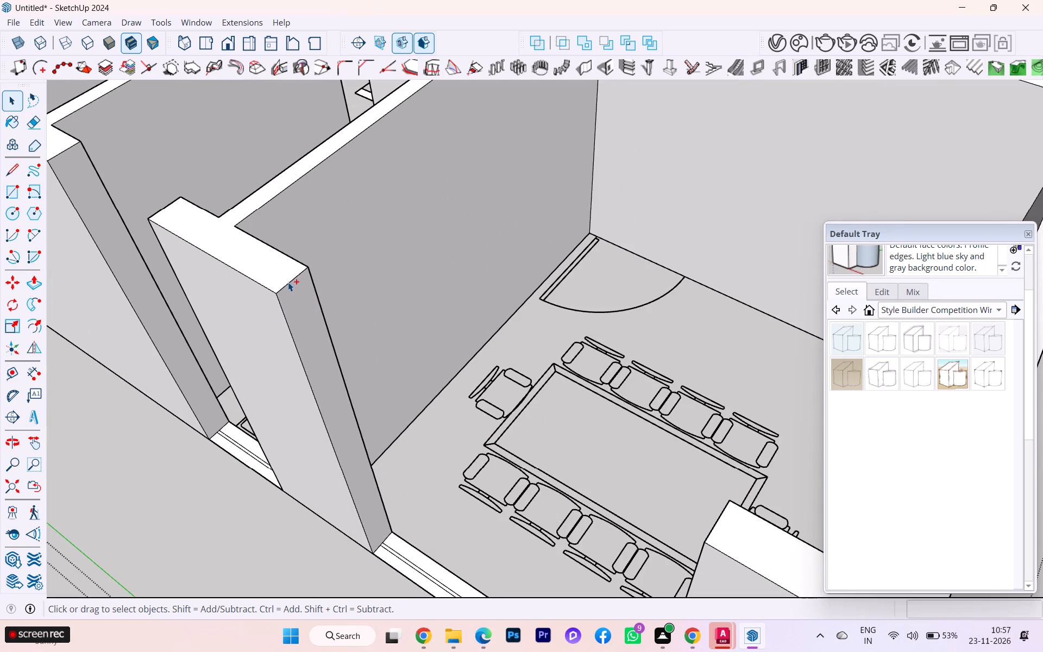
left_click(288, 282, "ctrl")
Add the short top edge at the long outer wall's end, beside the attached toilet's window, to the selection.
scroll(474, 272, "down", 2)
scroll(485, 278, "up", 1)
scroll(486, 280, "down", 6)
scroll(355, 227, "up", 5)
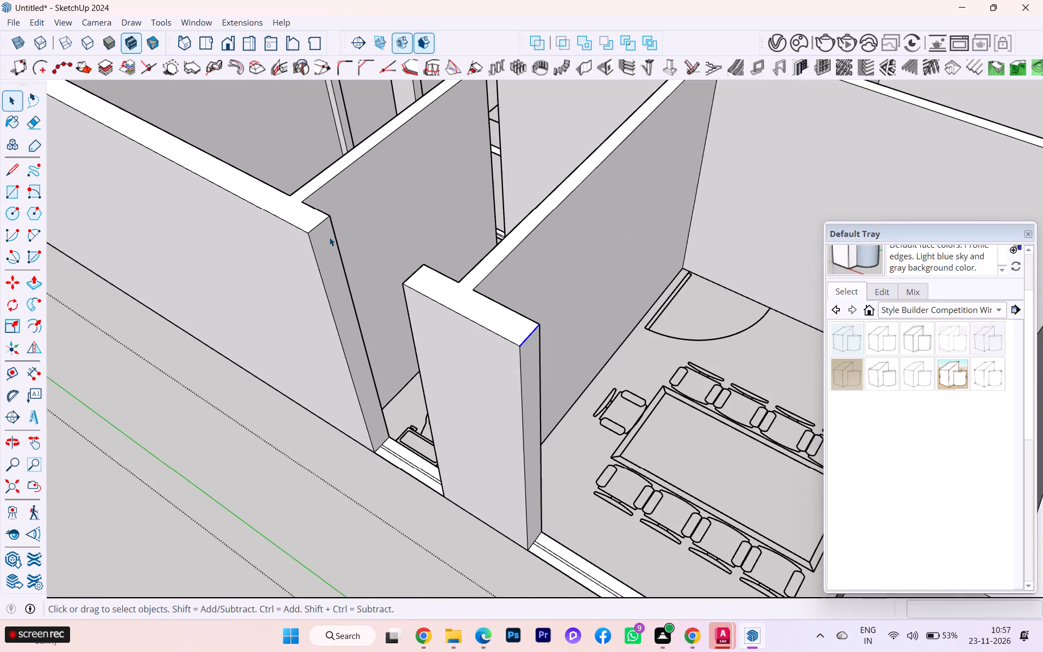
left_click(313, 226, "ctrl")
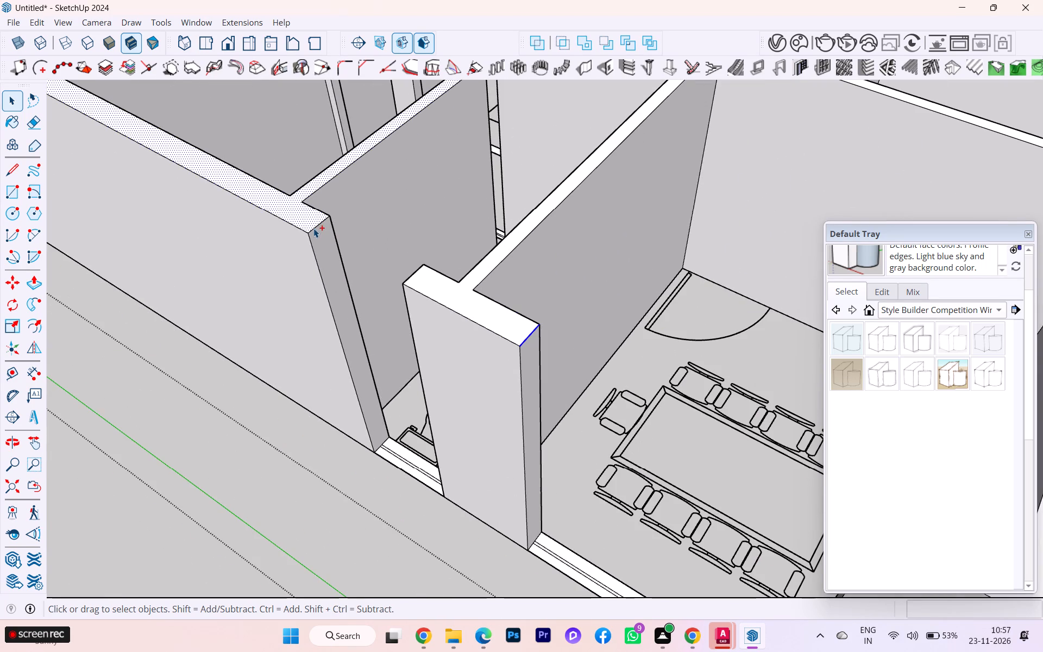
left_click(313, 228, "ctrl")
left_click(310, 222, "ctrl+shift")
Add the short window-jamb top edge of the far corner wall stub, beyond the long outer wall, to the selection.
scroll(378, 221, "down", 9, "ctrl")
scroll(429, 240, "up", 1, "ctrl")
scroll(430, 241, "down", 3, "ctrl")
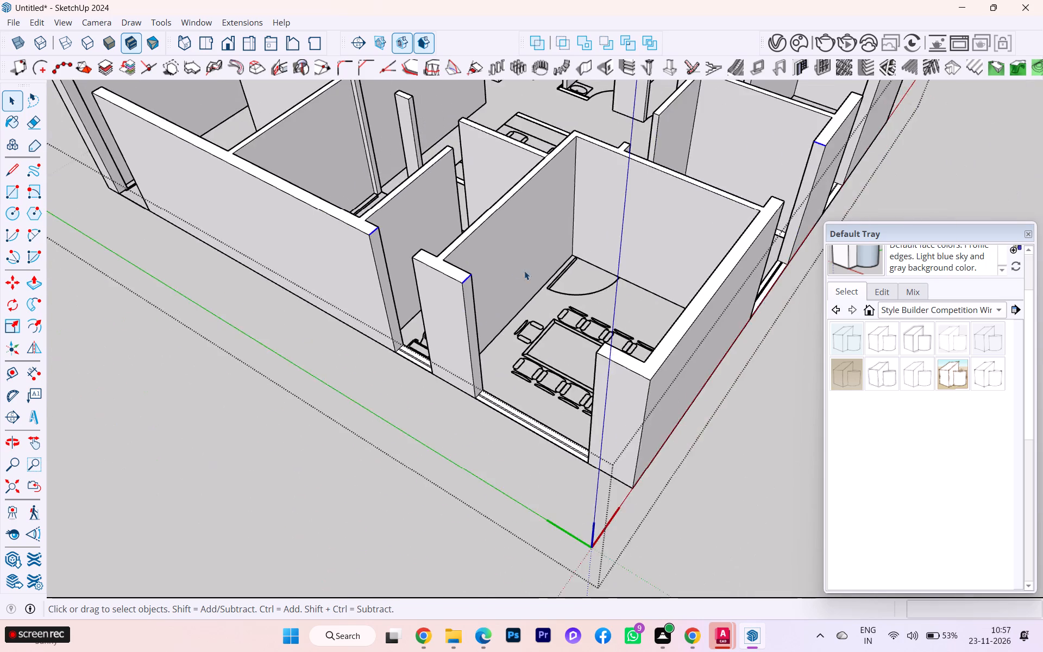
scroll(541, 280, "down", 3)
scroll(543, 280, "up", 1)
scroll(544, 280, "down", 2)
scroll(549, 282, "up", 1)
scroll(551, 282, "down", 1)
scroll(463, 189, "up", 4)
scroll(278, 172, "up", 6)
scroll(261, 169, "down", 1)
scroll(246, 177, "up", 4)
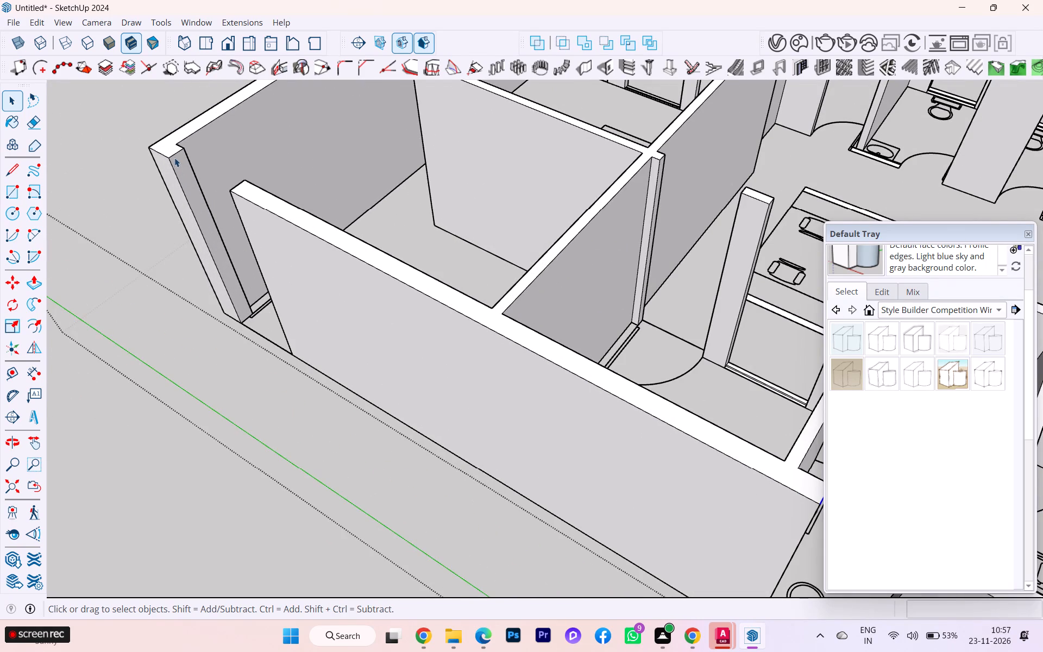
left_click(174, 153)
Add the short door-side top edge of the freestanding pier at the small cabin's entrance to the selection.
scroll(303, 237, "down", 4)
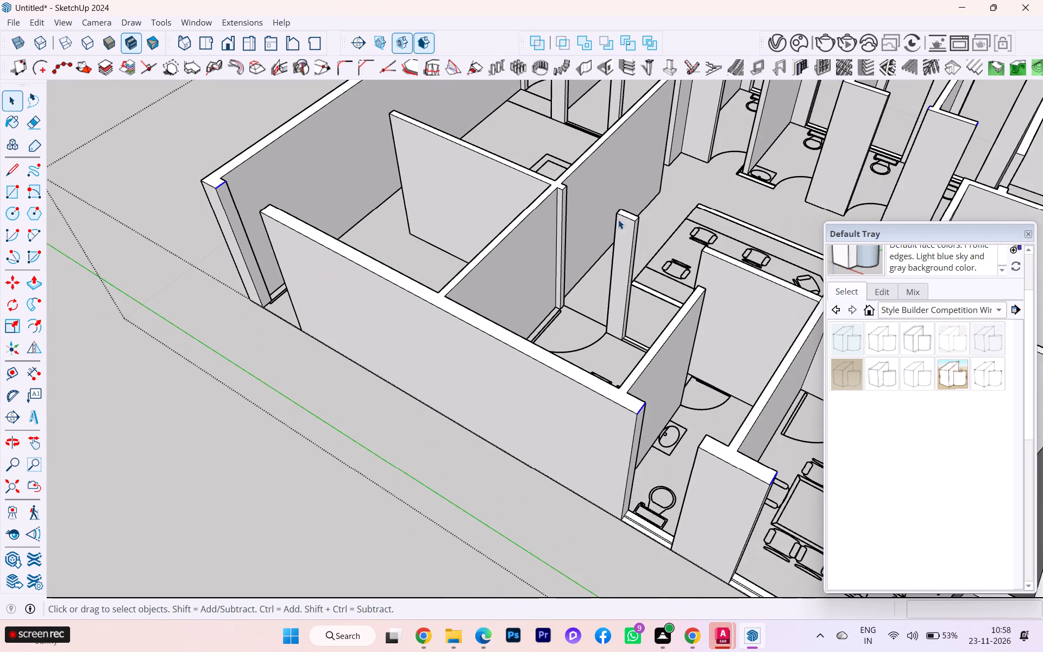
scroll(617, 217, "up", 3, "ctrl")
scroll(568, 196, "down", 1, "ctrl")
scroll(568, 196, "up", 1, "ctrl")
scroll(568, 196, "down", 1, "ctrl")
scroll(568, 196, "up", 9, "ctrl")
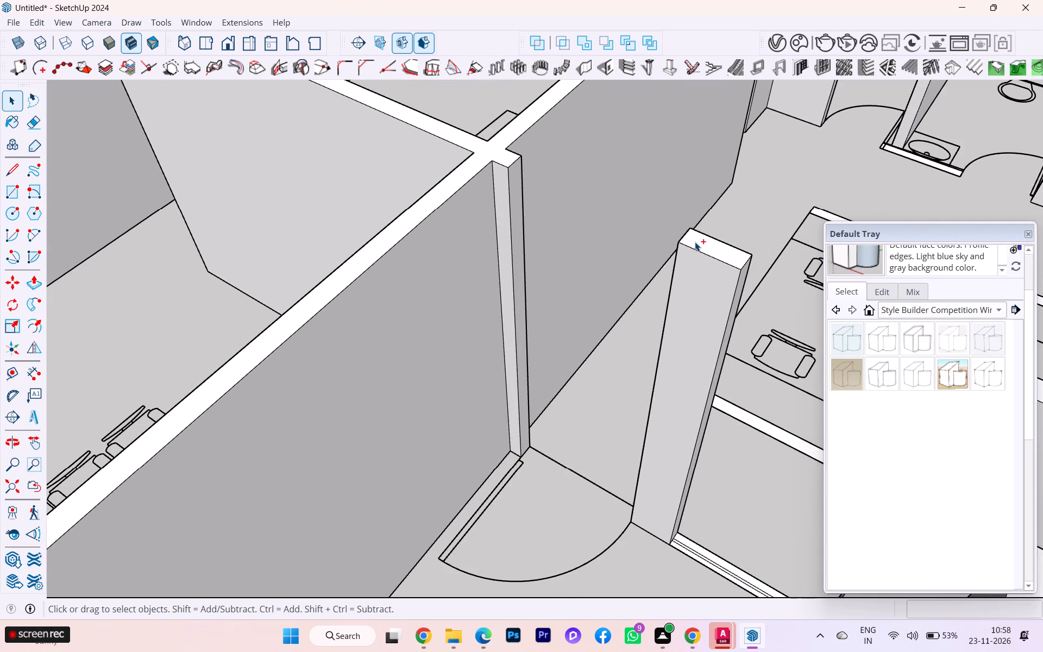
left_click(686, 236, "ctrl")
Add the short top edge at the free end of the partition between the attached toilet and the reception to the selection.
scroll(558, 232, "down", 2)
scroll(541, 233, "up", 3)
scroll(538, 233, "down", 5)
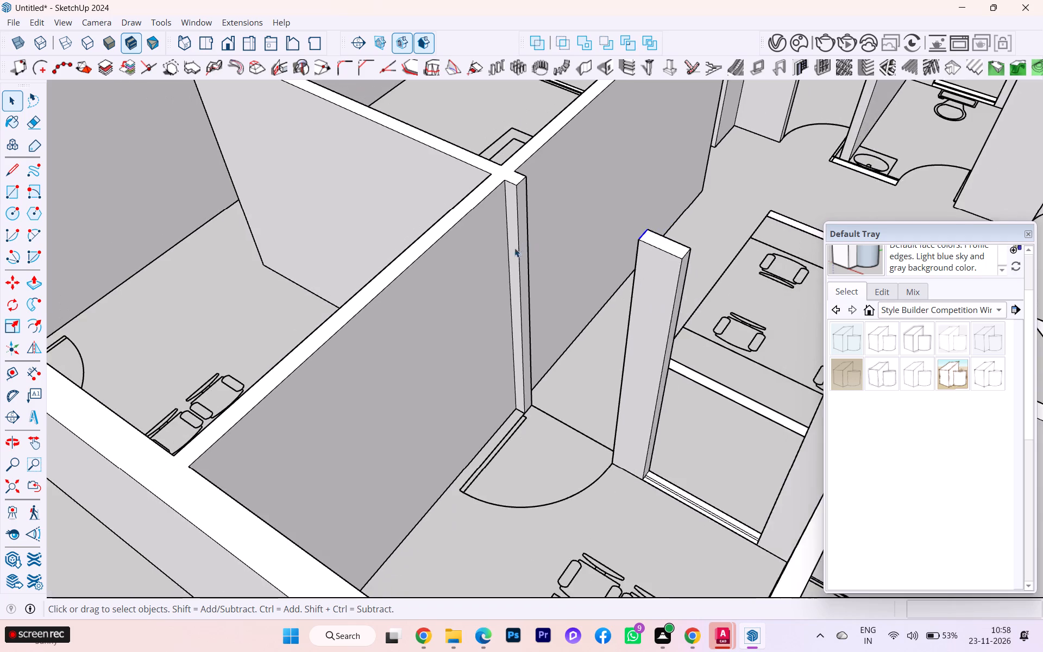
scroll(508, 253, "down", 2)
scroll(507, 255, "up", 4)
scroll(507, 255, "down", 2)
scroll(781, 283, "up", 3)
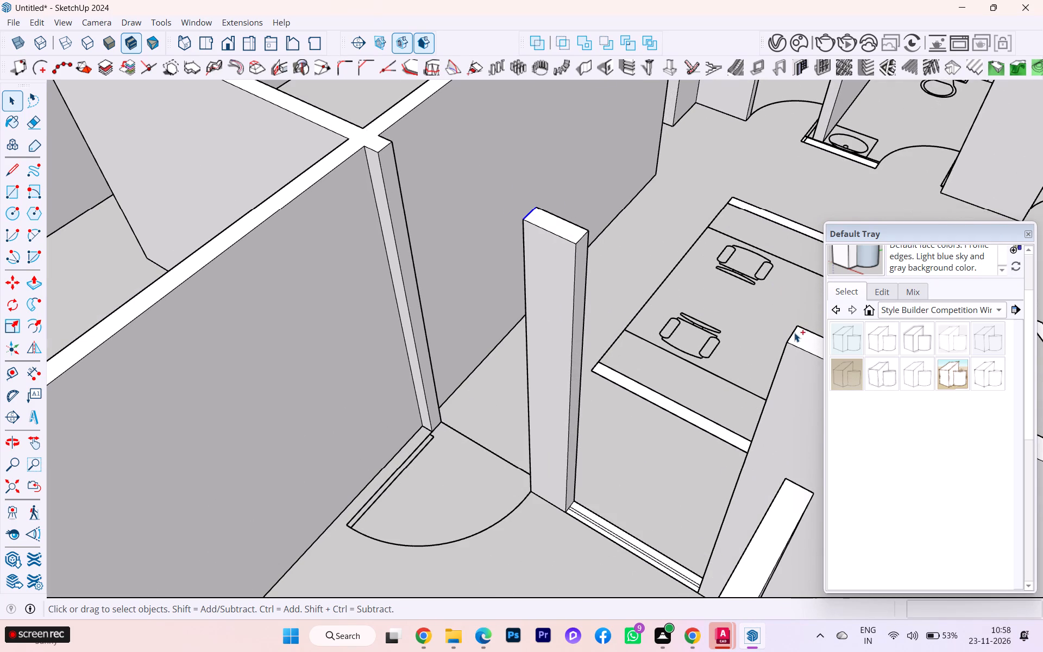
left_click(794, 333, "ctrl")
Add the short top edge at the inner end of the wall between the small cabin and the attached toilet to the selection.
scroll(548, 257, "down", 4)
scroll(544, 258, "up", 1)
scroll(544, 258, "down", 2)
scroll(615, 315, "down", 1)
scroll(615, 315, "up", 4)
scroll(615, 315, "down", 8)
scroll(616, 318, "up", 1)
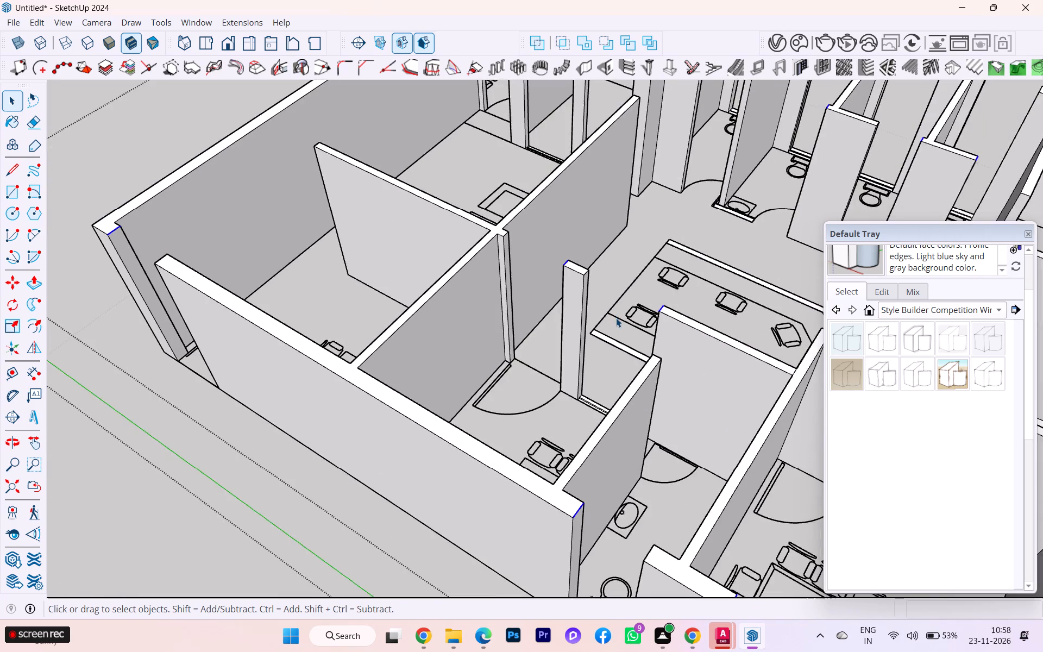
scroll(615, 320, "down", 9)
scroll(615, 320, "up", 1)
scroll(614, 320, "down", 1)
scroll(642, 297, "up", 4)
scroll(654, 354, "up", 3)
scroll(653, 354, "down", 1)
scroll(653, 354, "up", 2)
scroll(653, 354, "down", 1)
scroll(652, 354, "up", 1)
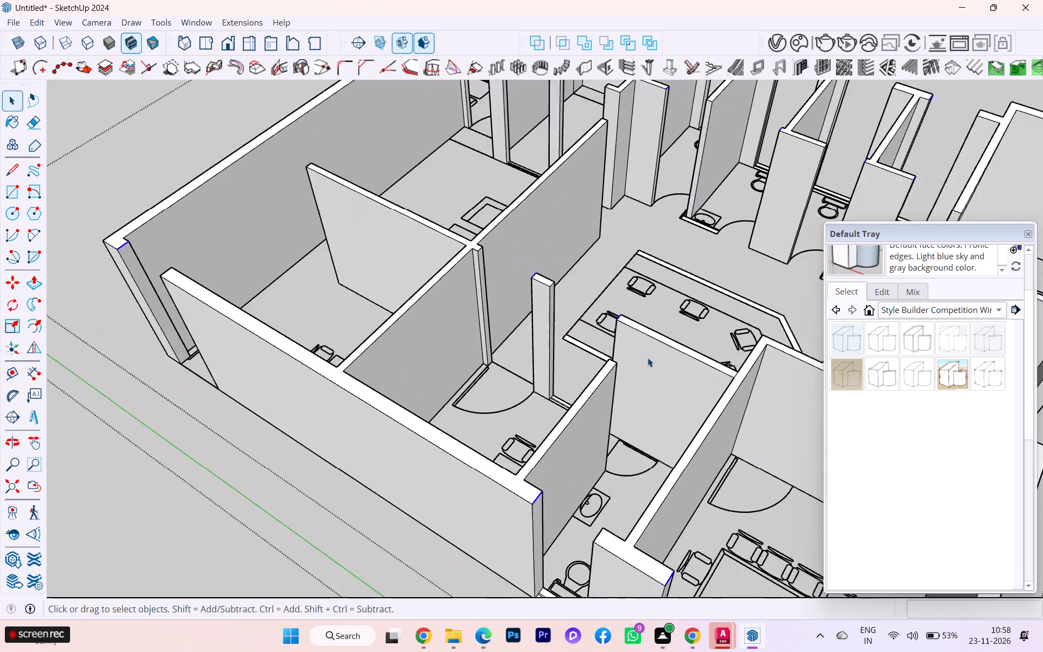
scroll(648, 358, "up", 1)
scroll(627, 366, "down", 1)
scroll(627, 366, "up", 5)
scroll(625, 366, "down", 1)
scroll(625, 366, "up", 1)
left_click(603, 361, "ctrl")
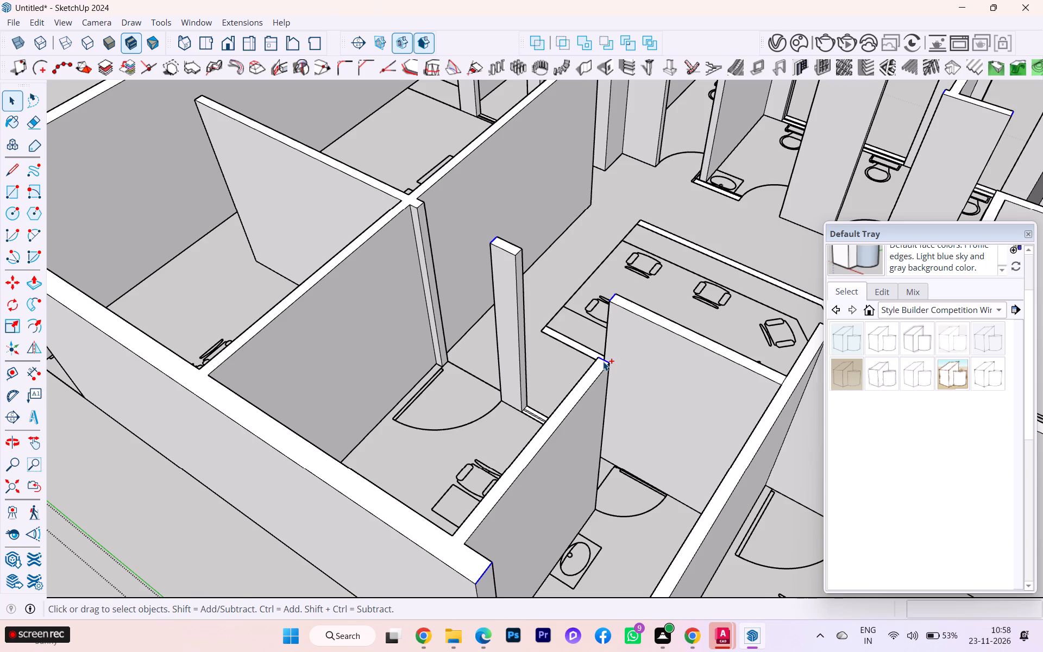
Examine the door and window openings around the office for jamb top edges still missing from the selection.
scroll(624, 353, "down", 1)
scroll(626, 353, "up", 1)
scroll(629, 353, "down", 6)
scroll(661, 359, "up", 1)
scroll(661, 359, "down", 1)
scroll(661, 359, "up", 1)
scroll(539, 190, "up", 2)
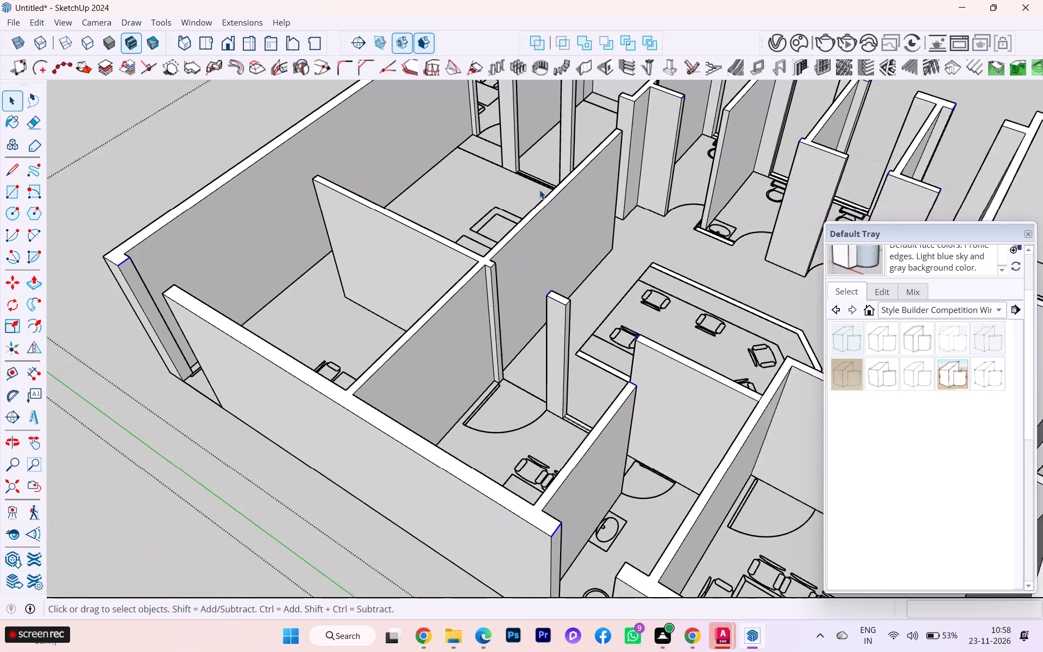
scroll(539, 190, "up", 2)
scroll(558, 224, "down", 7)
scroll(568, 256, "up", 5)
scroll(568, 256, "down", 2)
scroll(634, 185, "up", 3)
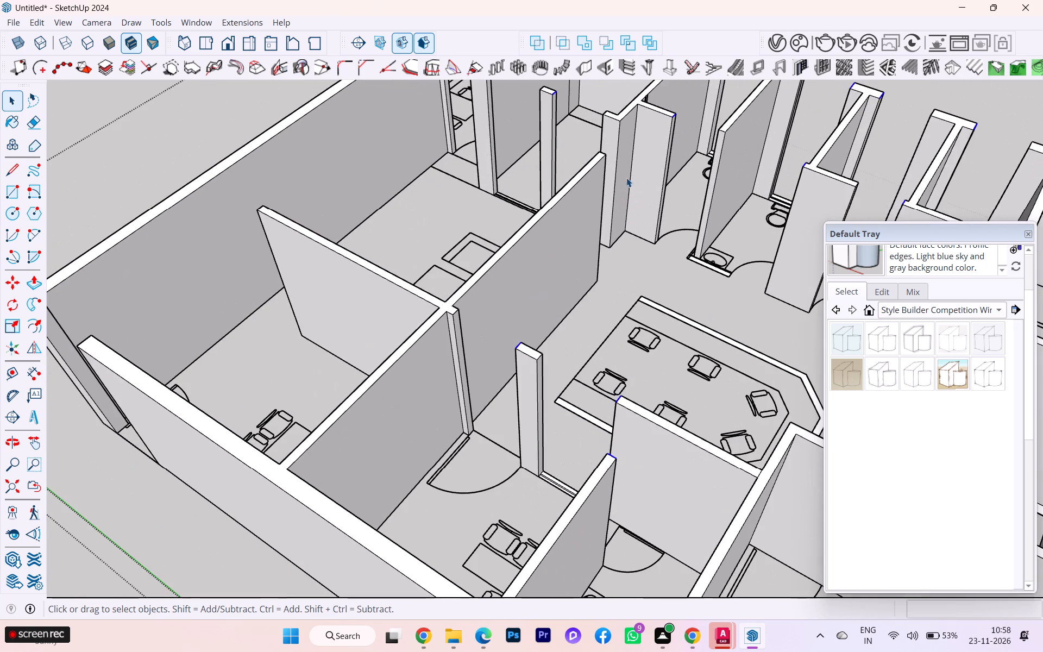
scroll(594, 173, "down", 4)
scroll(526, 190, "up", 1)
scroll(507, 192, "down", 1)
scroll(460, 207, "down", 3)
scroll(460, 207, "up", 1)
scroll(460, 207, "down", 1)
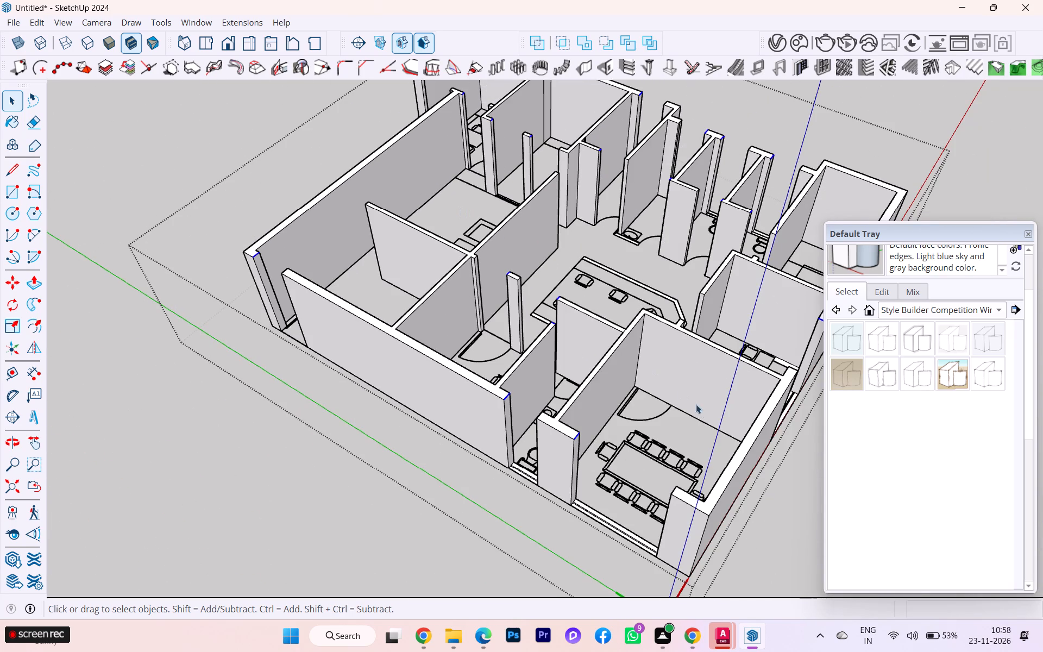
Add the short top edge at the door-side free end of the partition of the cabin beside the conference room to the selection.
scroll(571, 396, "down", 3)
scroll(643, 348, "up", 11)
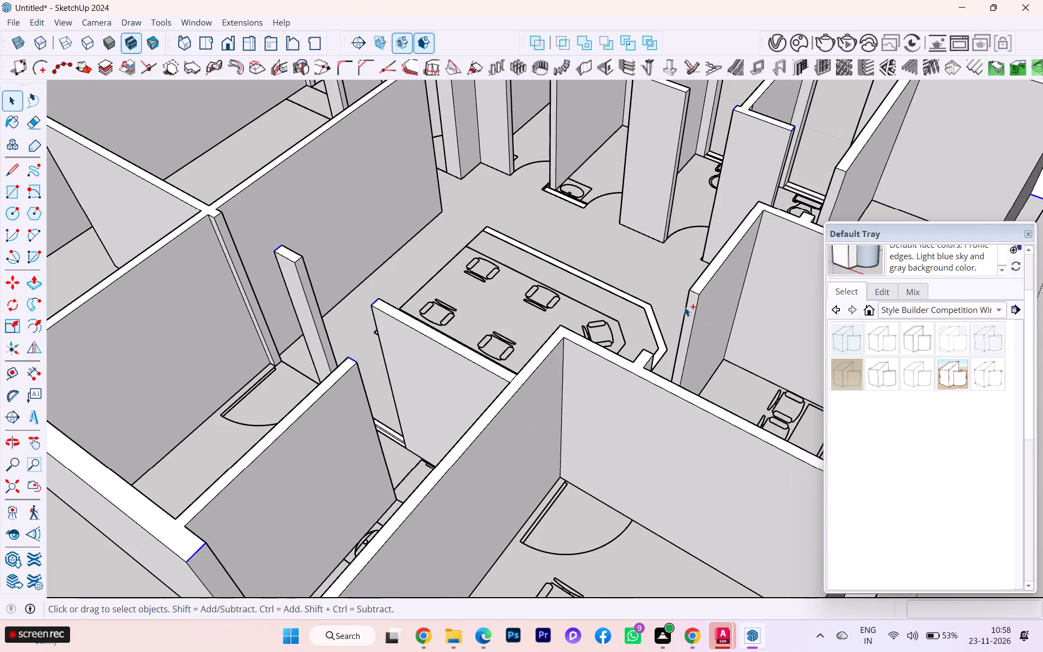
left_click(694, 292, "ctrl")
Add the short end top edge of the small wall stub projecting from that same cabin's side partition to the selection.
scroll(637, 294, "down", 1)
scroll(637, 294, "up", 1)
scroll(636, 295, "down", 10)
scroll(712, 225, "up", 5)
scroll(724, 241, "down", 2)
scroll(724, 242, "up", 4)
scroll(695, 284, "up", 2)
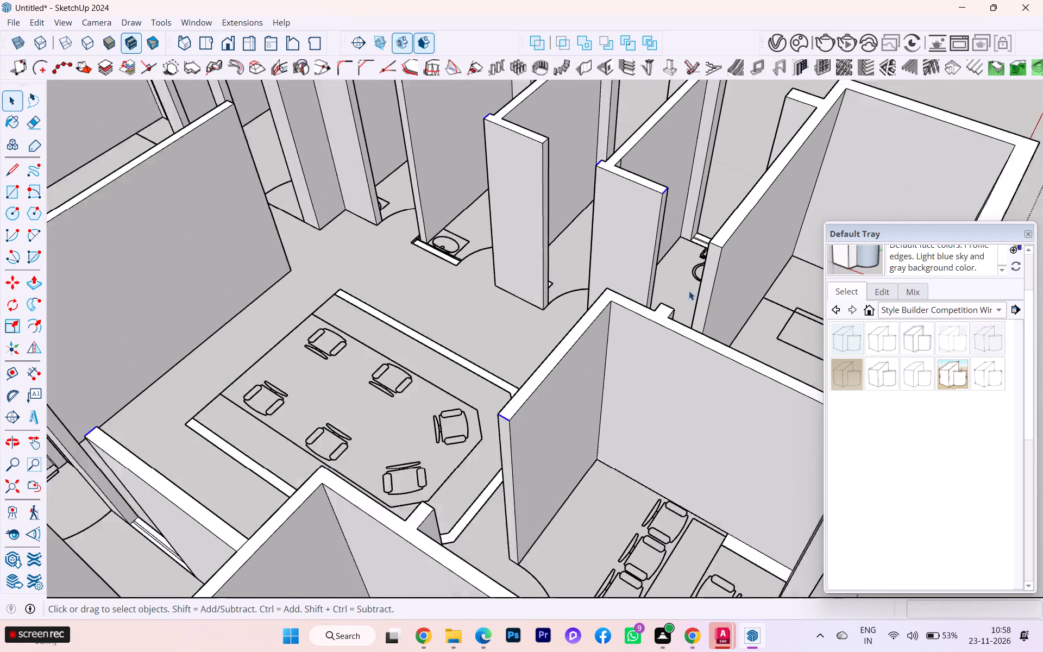
scroll(689, 291, "up", 9)
left_click(643, 324, "ctrl")
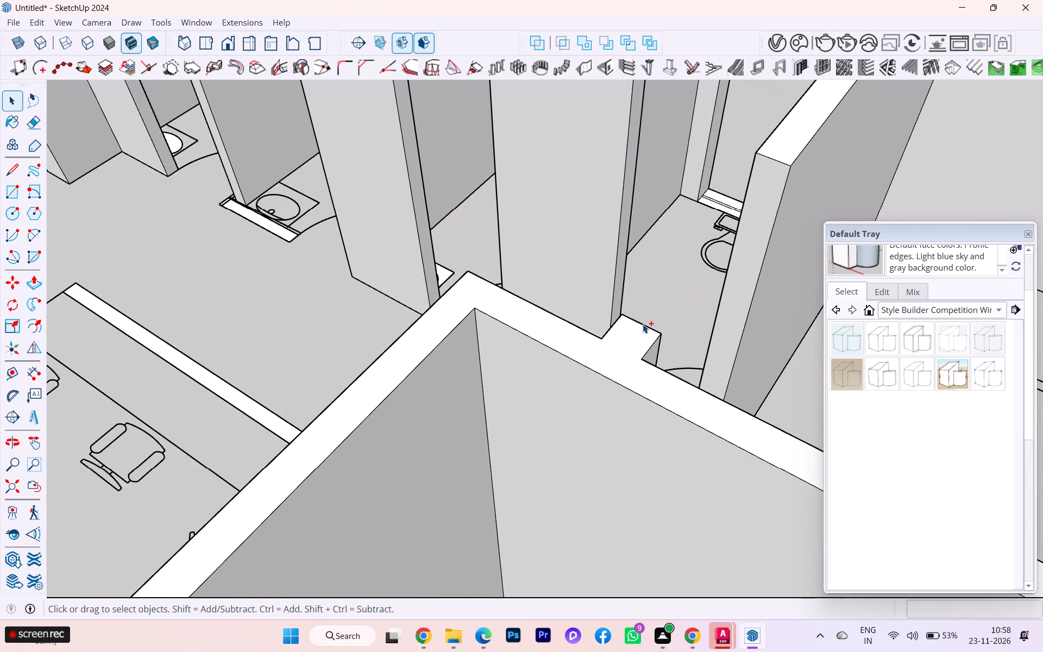
Examine the door and window openings around the whole office for jamb top edges still missing from the selection.
scroll(671, 303, "down", 1)
scroll(673, 303, "up", 1)
scroll(675, 302, "down", 14)
scroll(738, 255, "down", 3)
scroll(738, 255, "up", 1)
scroll(738, 255, "down", 1)
scroll(791, 306, "up", 1)
scroll(698, 311, "down", 4)
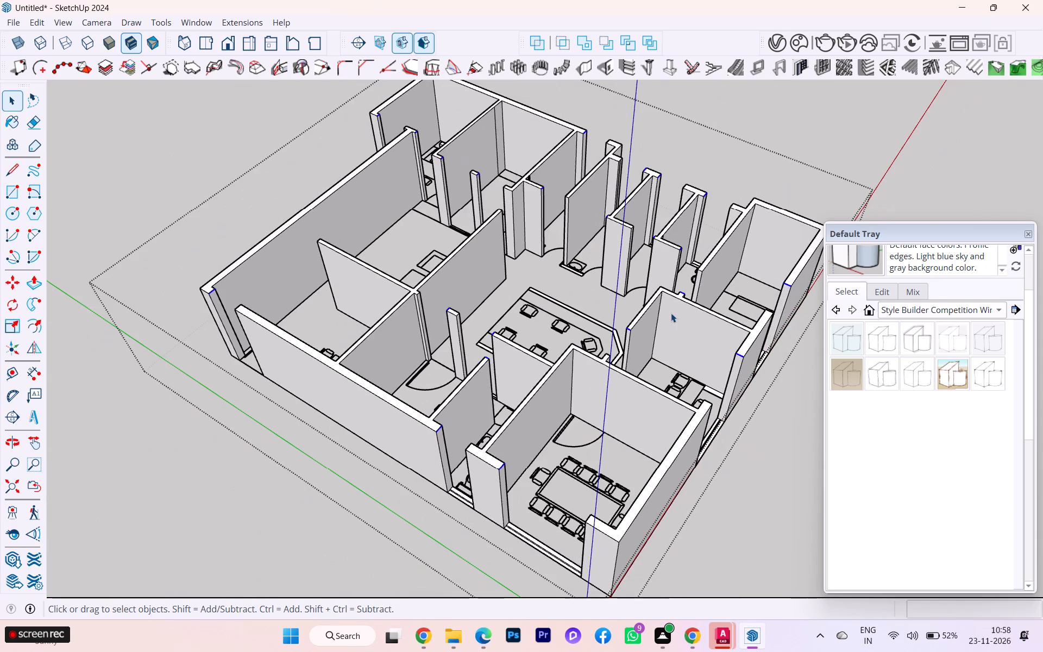
scroll(256, 250, "up", 5)
scroll(356, 270, "down", 3)
scroll(407, 294, "up", 4)
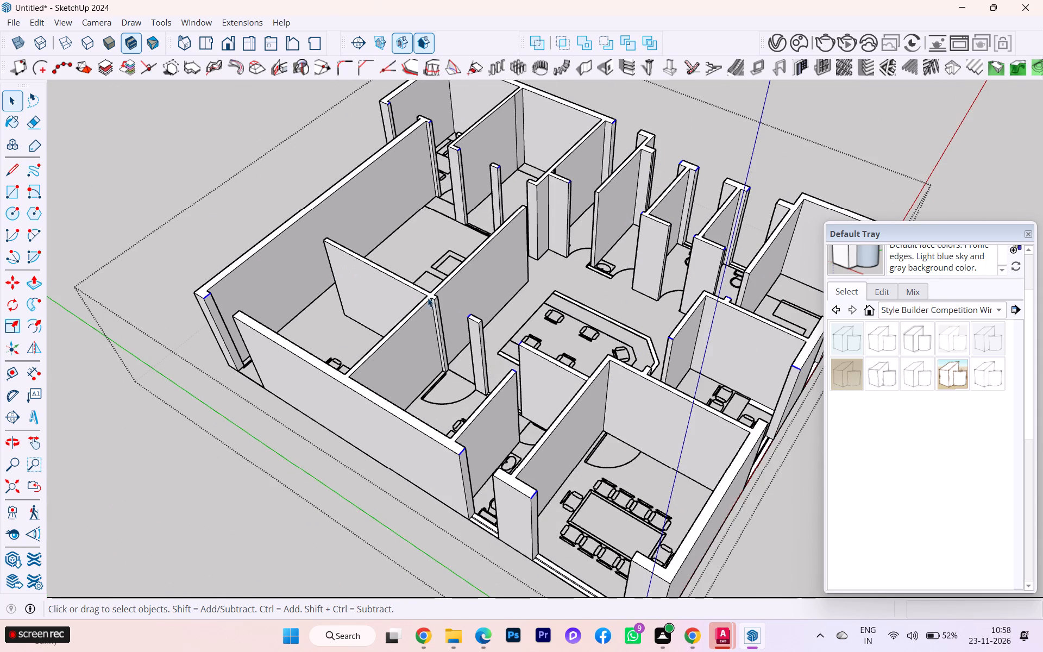
scroll(428, 298, "up", 5)
scroll(606, 298, "down", 2)
scroll(633, 287, "up", 1)
scroll(635, 286, "down", 1)
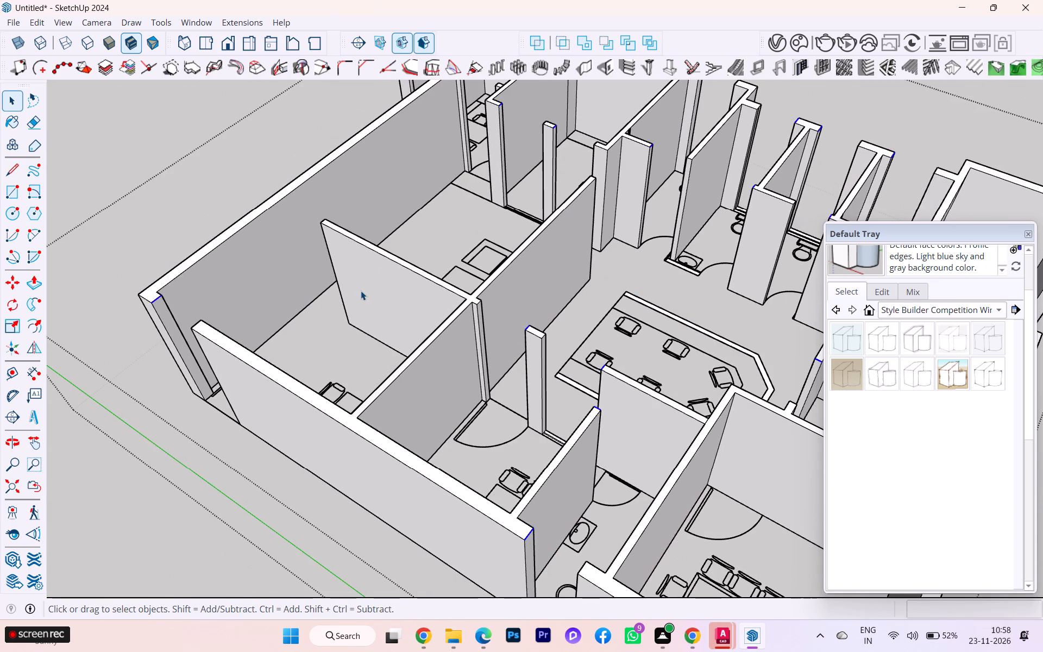
middle_click_drag(360, 290, 736, 290)
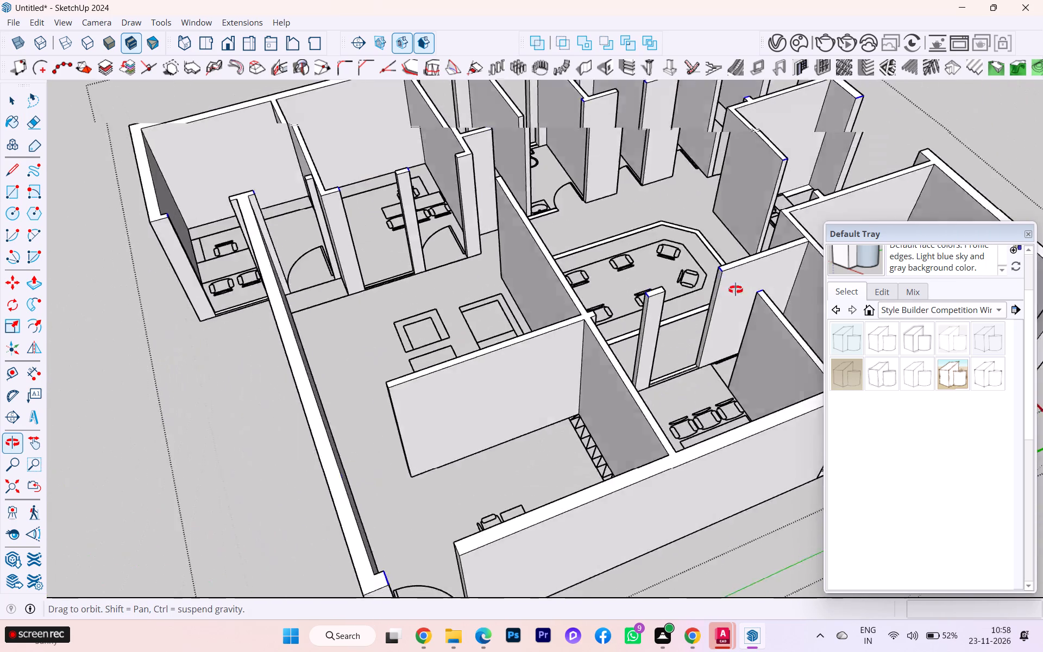
middle_click_drag(736, 290, 825, 271)
scroll(389, 293, "down", 1)
middle_click_drag(389, 293, 488, 282)
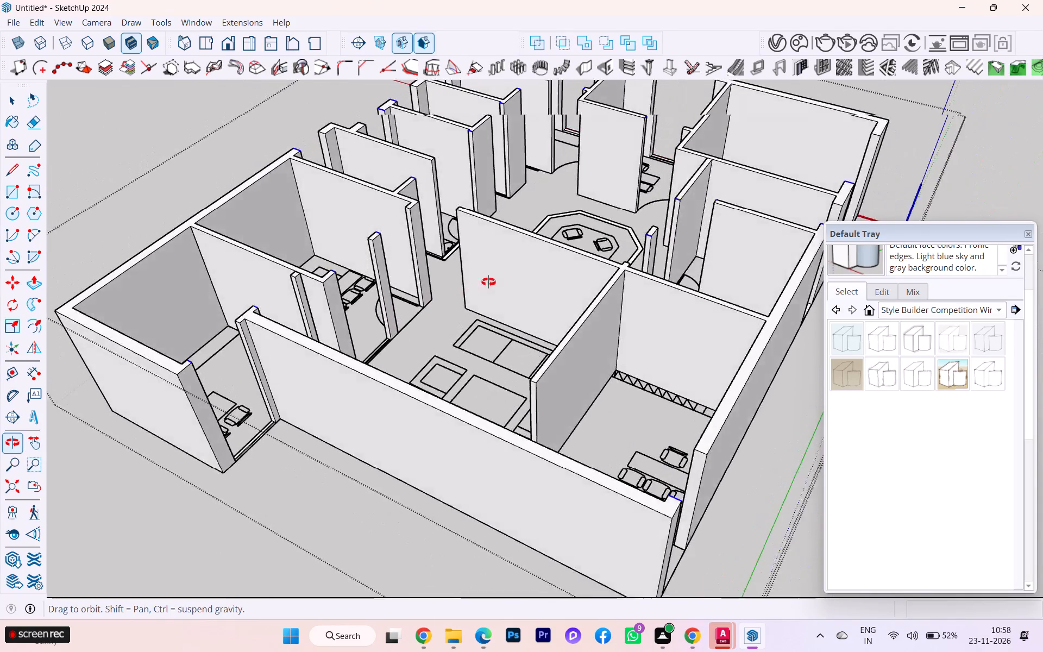
middle_click_drag(488, 282, 536, 324)
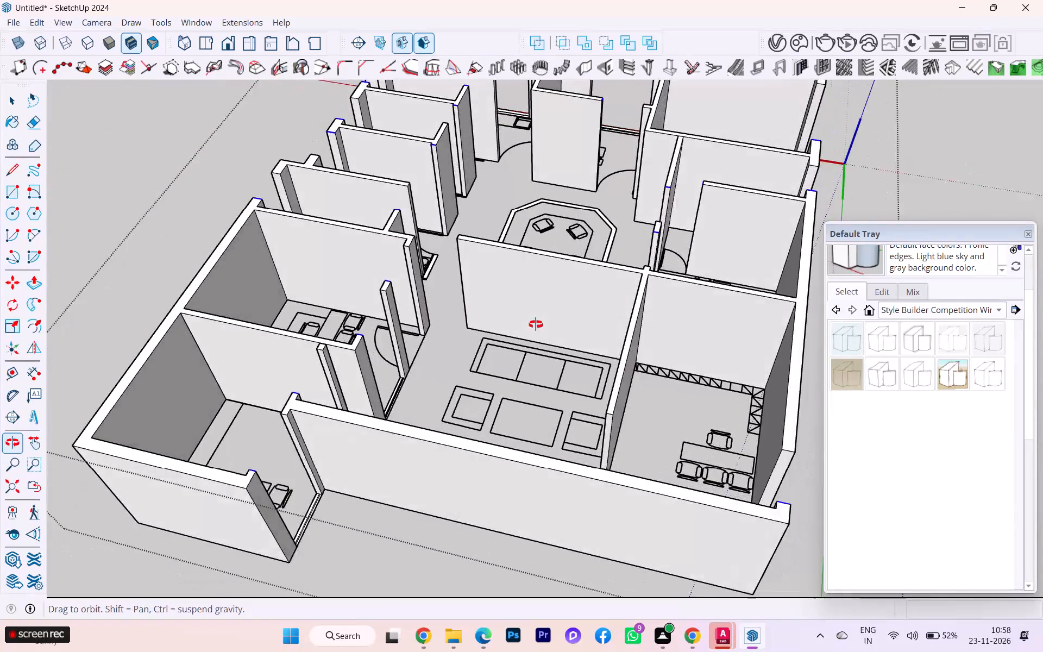
middle_click_drag(536, 324, 589, 343)
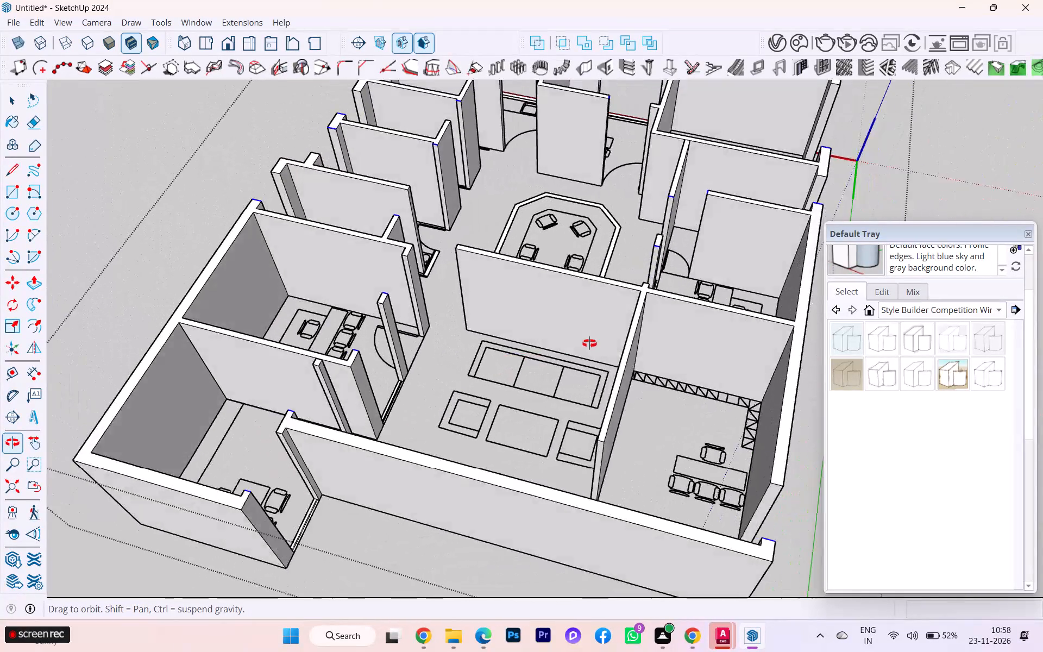
middle_click_drag(589, 343, 248, 327)
scroll(568, 305, "down", 1)
middle_click_drag(570, 304, 532, 324)
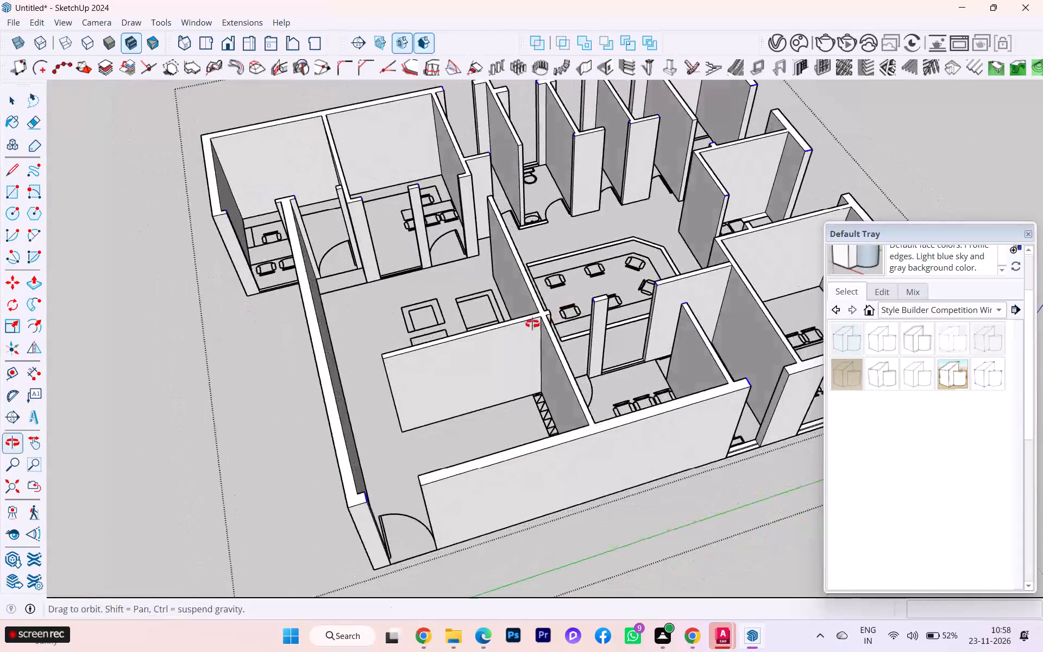
middle_click_drag(532, 324, 27, 309)
scroll(420, 294, "down", 1)
scroll(423, 294, "up", 2)
scroll(451, 297, "down", 1)
middle_click_drag(498, 302, 344, 286)
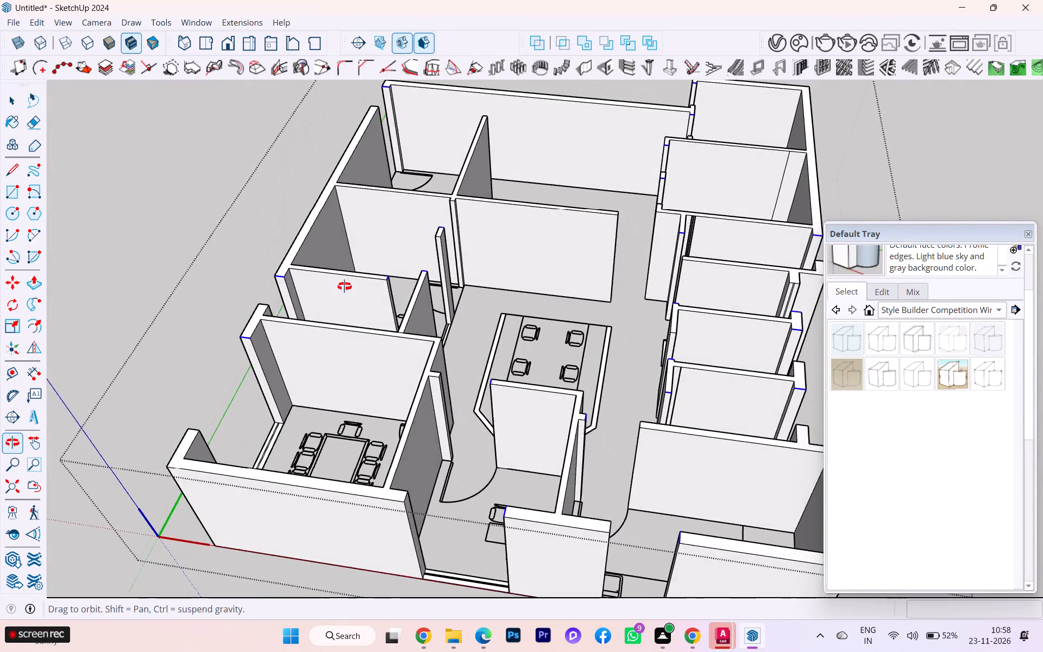
middle_click_drag(344, 286, 382, 274)
scroll(483, 284, "up", 1)
scroll(483, 284, "down", 2)
scroll(483, 284, "up", 2)
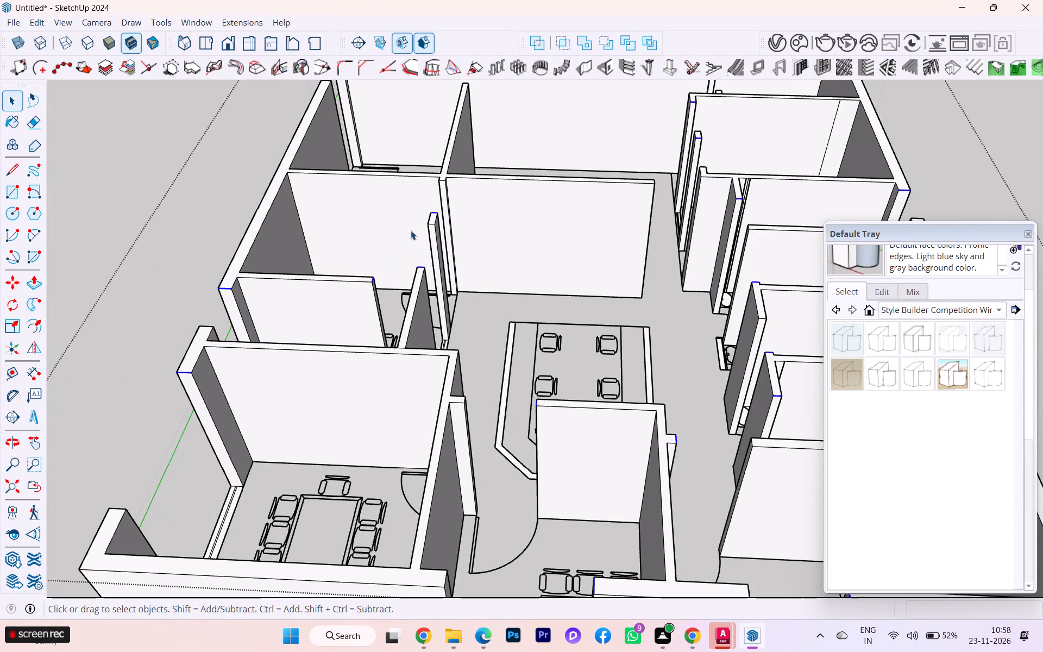
scroll(411, 230, "down", 4)
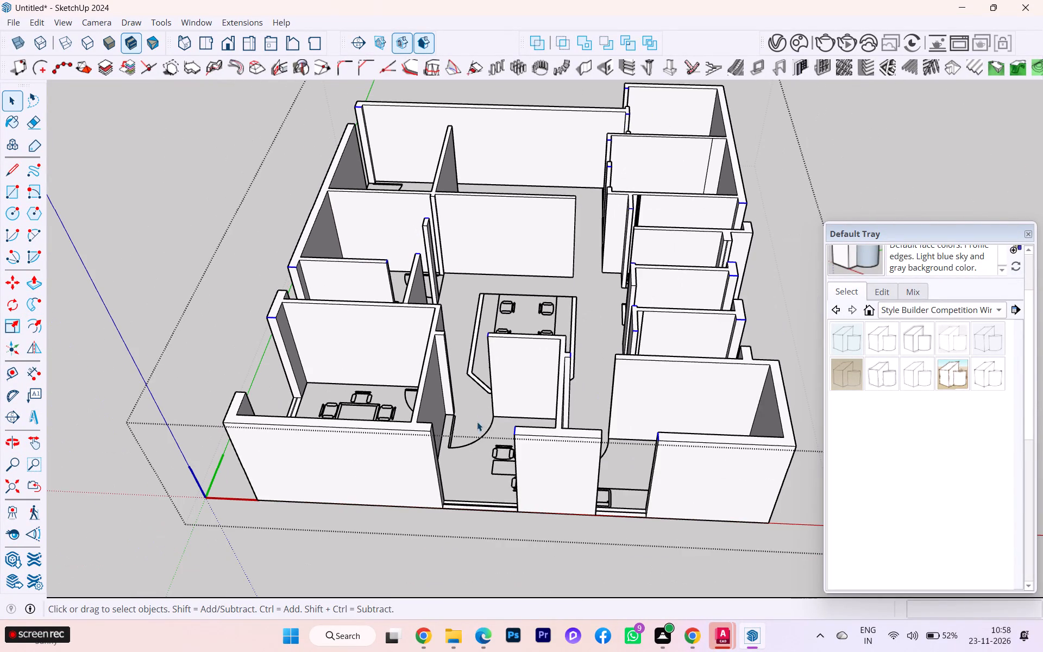
scroll(393, 361, "down", 2)
scroll(530, 422, "up", 5)
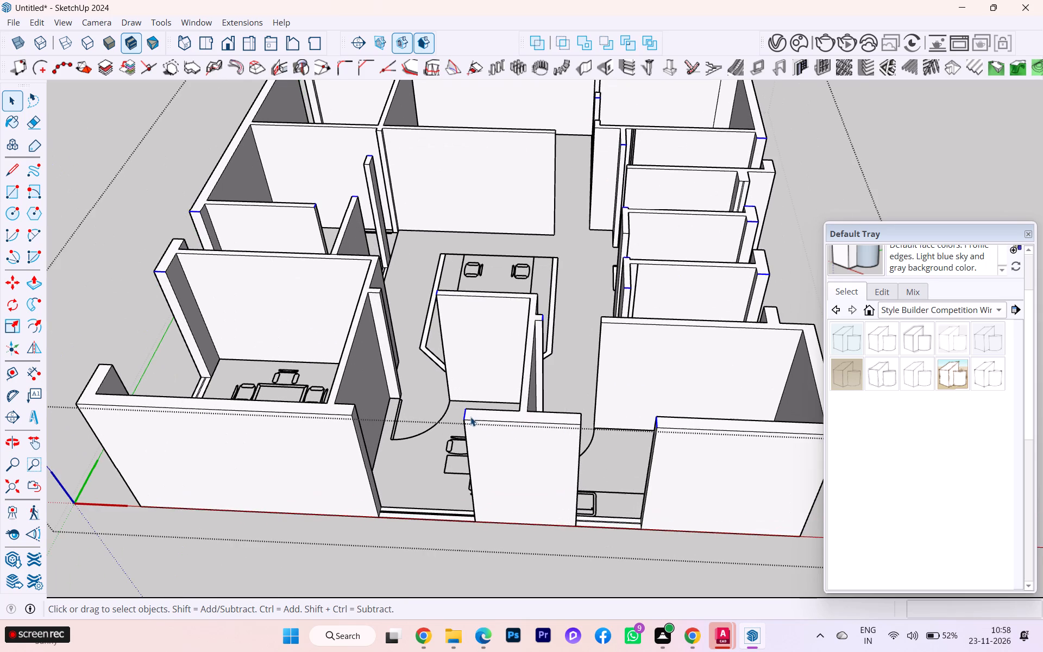
scroll(472, 416, "up", 3)
scroll(494, 423, "down", 1)
middle_click_drag(497, 422, 677, 365)
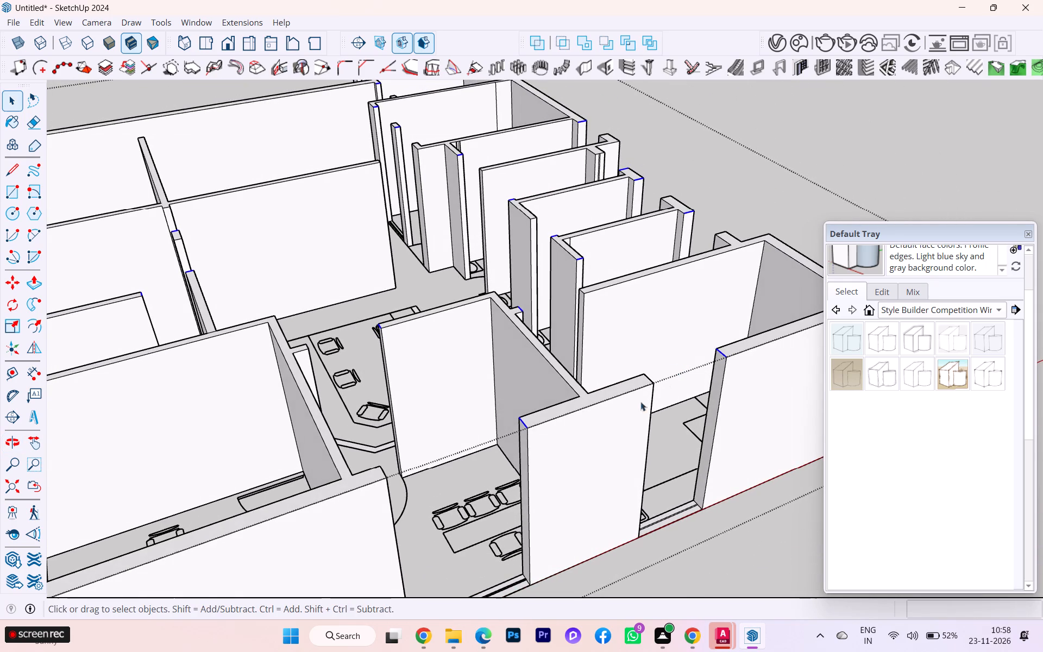
Copy all selected jamb top edges 3' straight down along the jamb faces.
key("m")
key("Return")
scroll(569, 431, "up", 2)
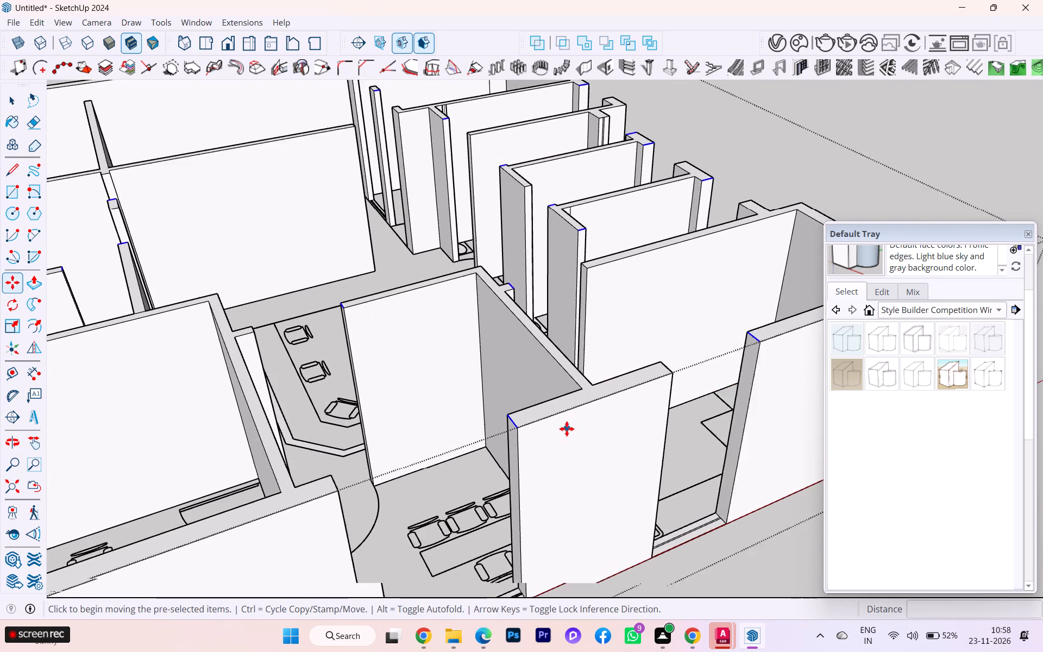
scroll(567, 429, "up", 1)
left_click(513, 429)
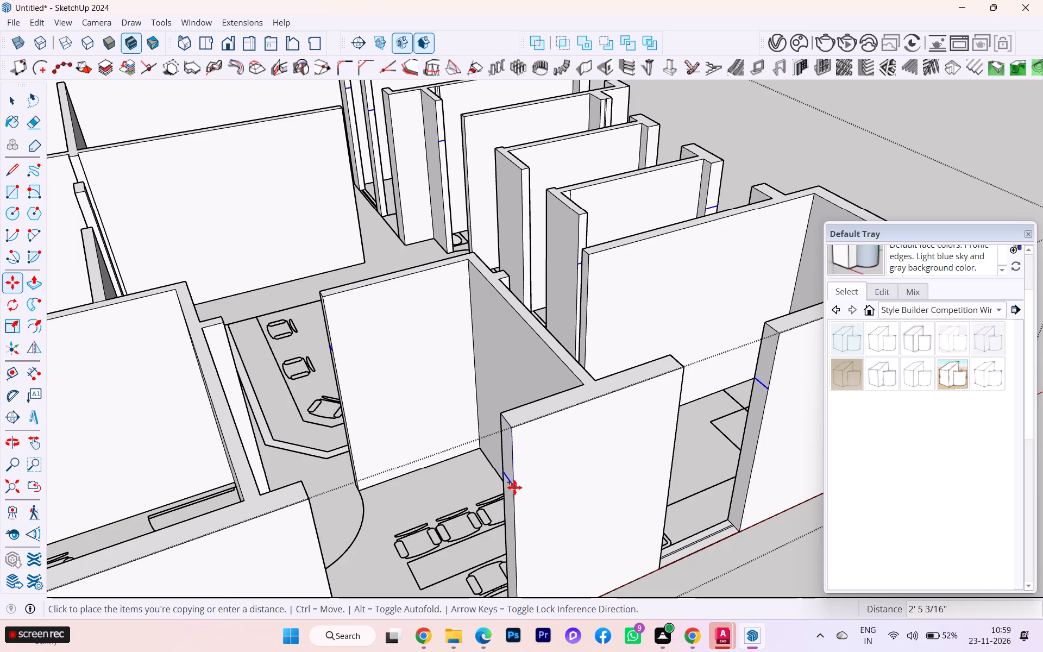
key("3")
key("apostrophe")
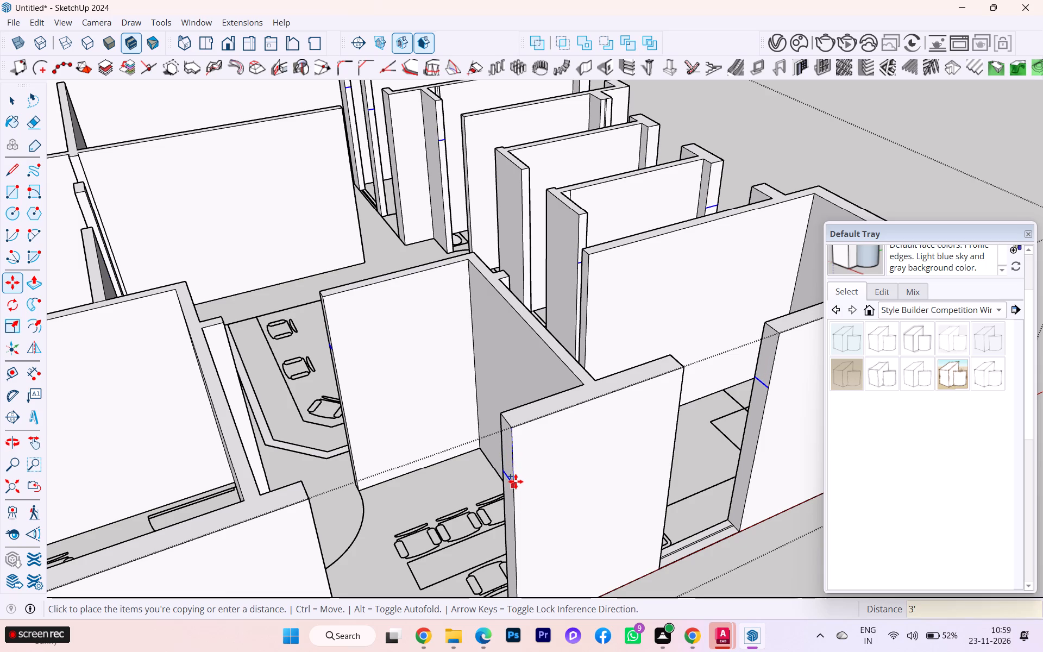
key("Return")
Copy the lowered jamb edges another 4' straight down along the blue axis.
scroll(459, 392, "down", 5)
scroll(492, 473, "up", 1)
scroll(492, 473, "down", 3)
scroll(492, 473, "up", 1)
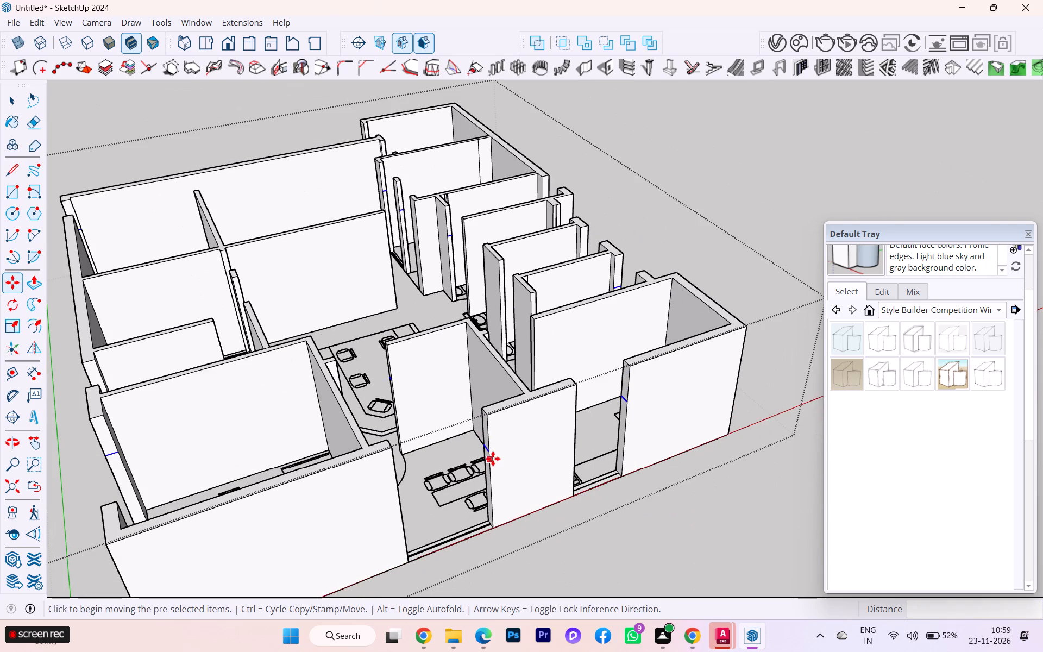
left_click(491, 452)
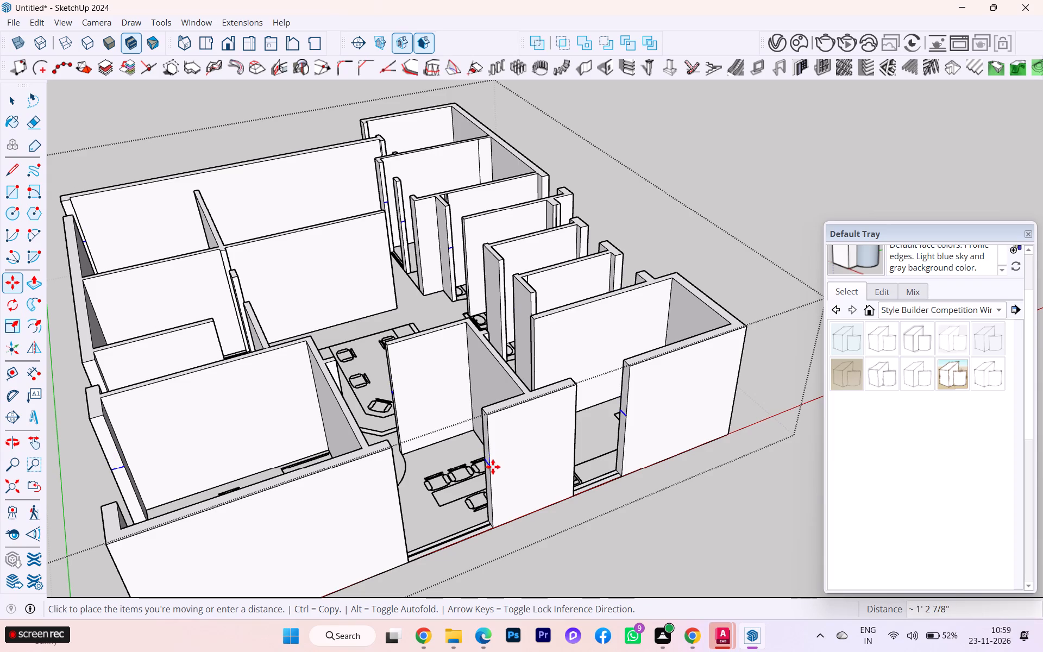
key("Up")
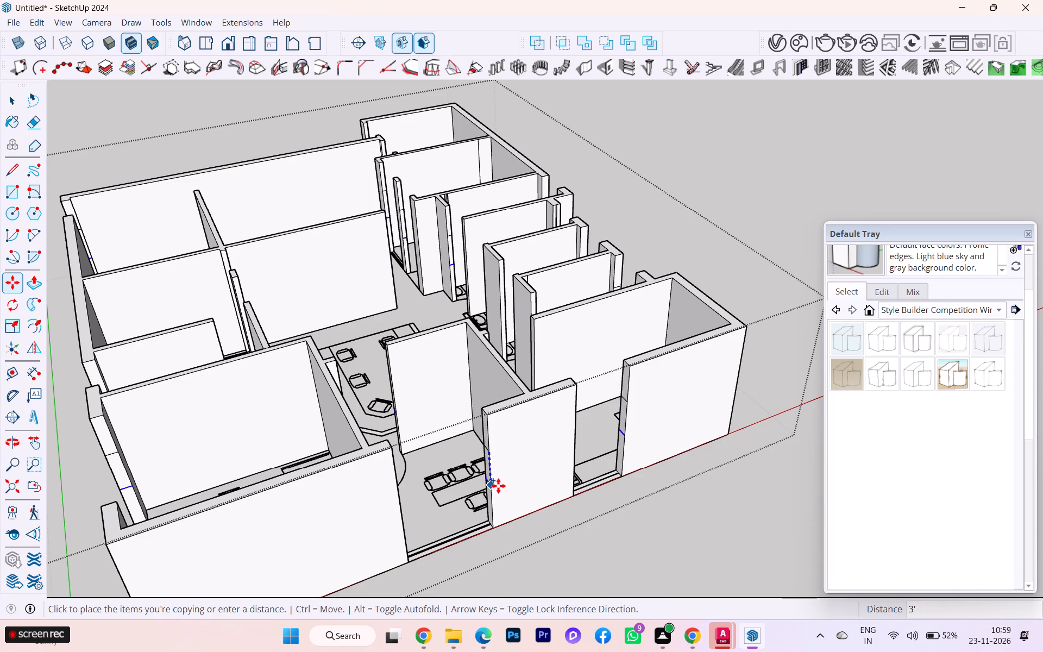
type("4'")
key("Return")
scroll(481, 422, "up", 2)
scroll(568, 415, "down", 2)
scroll(593, 412, "up", 1)
scroll(598, 411, "down", 2)
scroll(666, 400, "up", 5)
scroll(666, 400, "down", 3)
middle_click_drag(589, 438, 659, 377)
left_click_drag(497, 297, 228, 327)
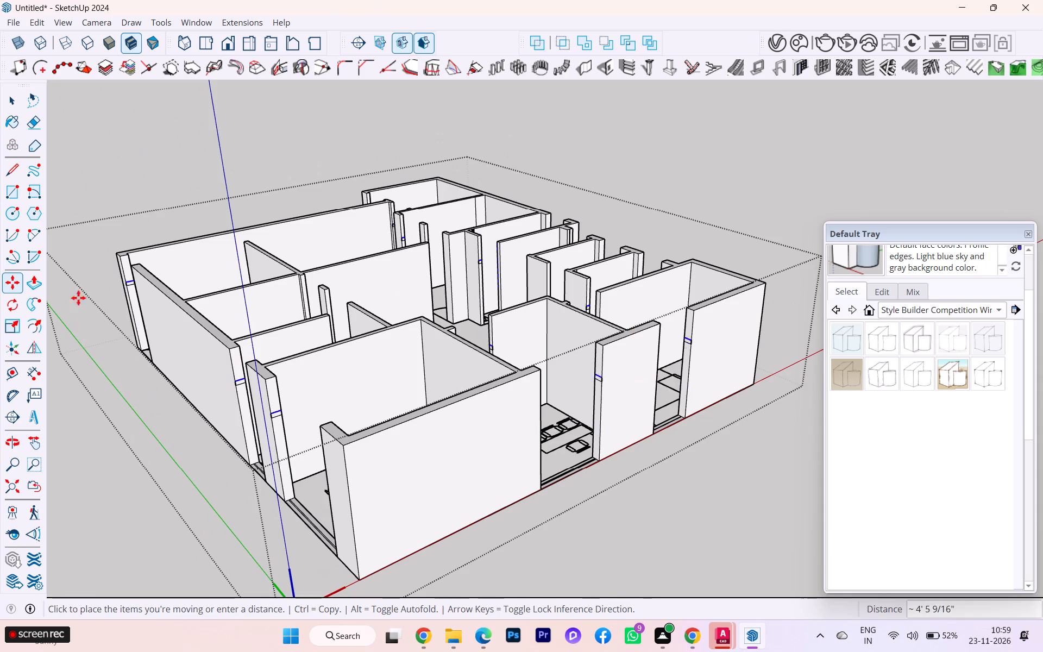
key("Escape")
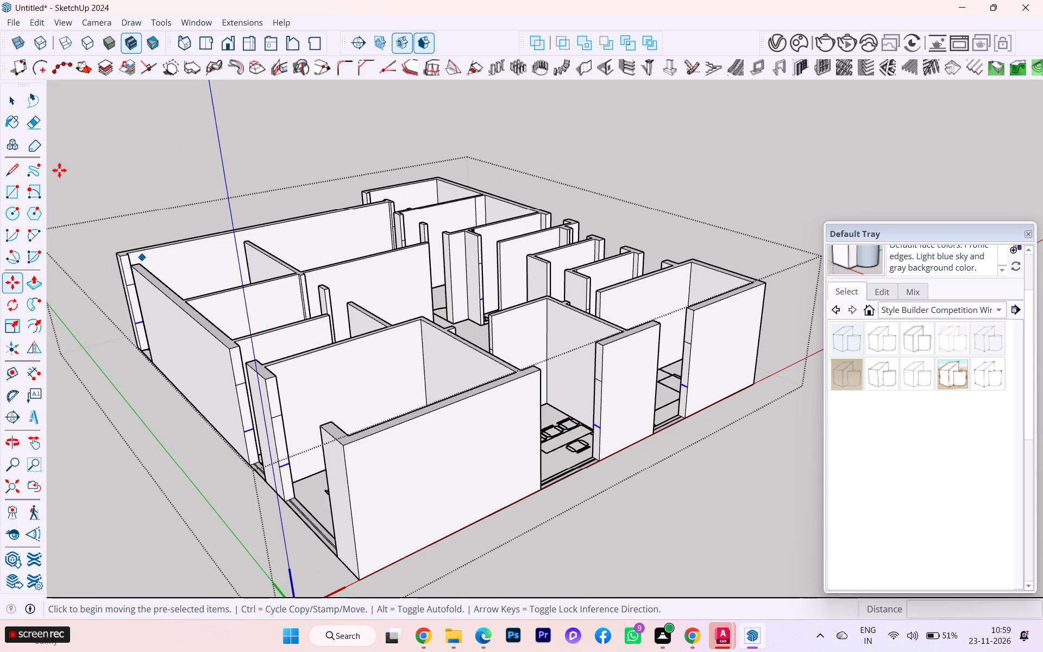
Push/Pull the pier's upper and lower jamb sections 6' across the opening beside the conference room, forming the window's lintel and sill.
left_click(15, 99)
left_click(127, 106)
scroll(560, 361, "up", 5)
scroll(592, 351, "down", 2)
scroll(592, 351, "up", 6)
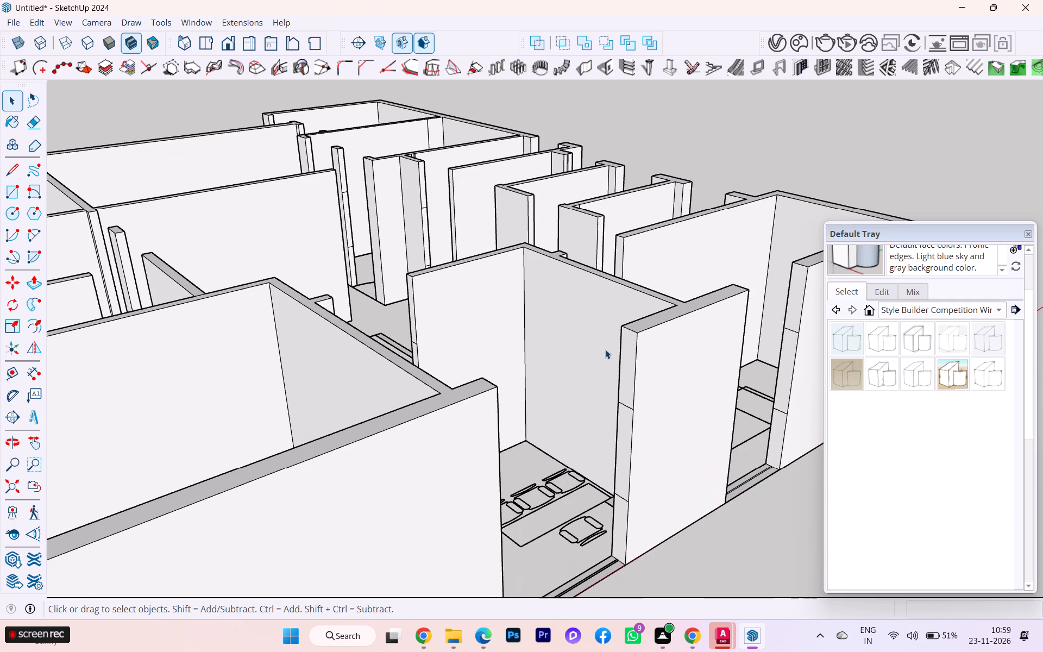
left_click(629, 354)
triple_click(629, 354)
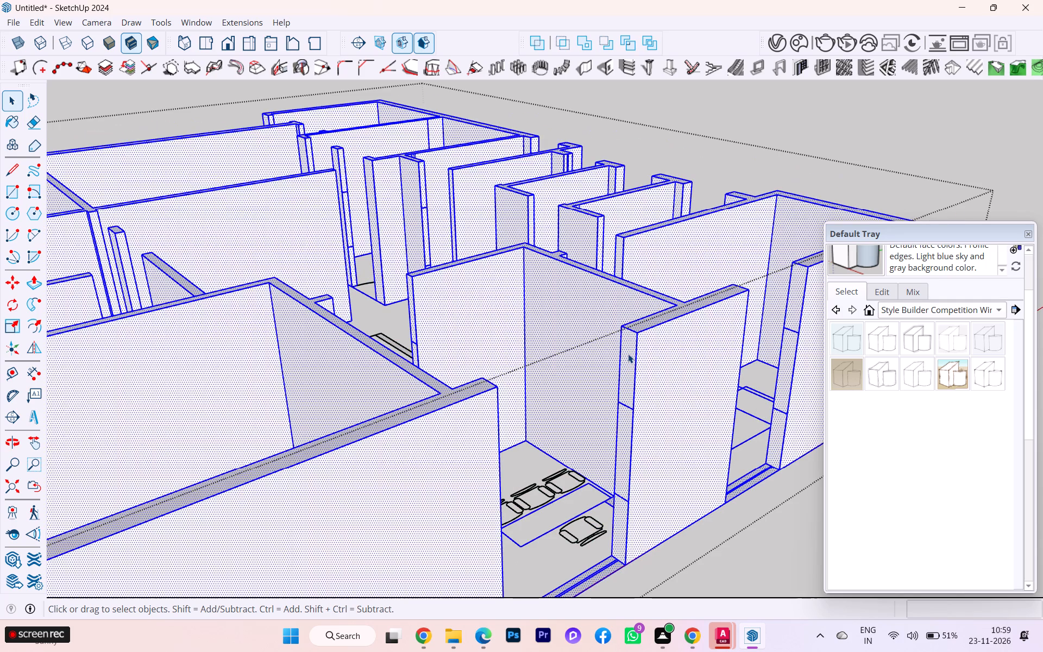
left_click(628, 354)
left_click(627, 357)
key("p")
left_click(626, 356)
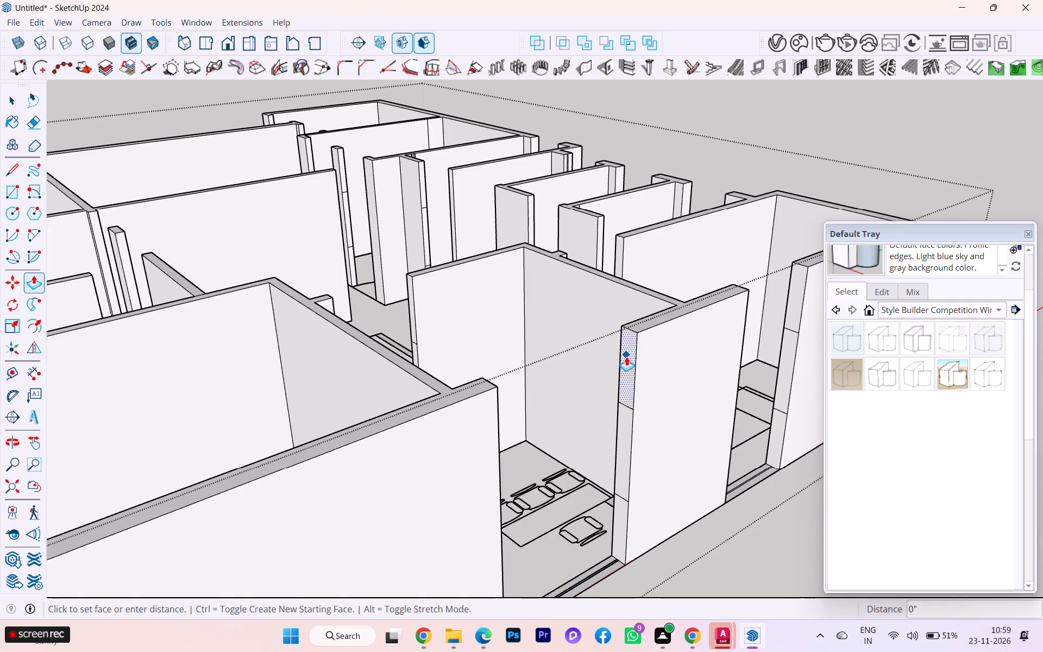
left_click(494, 386)
scroll(627, 469, "up", 3)
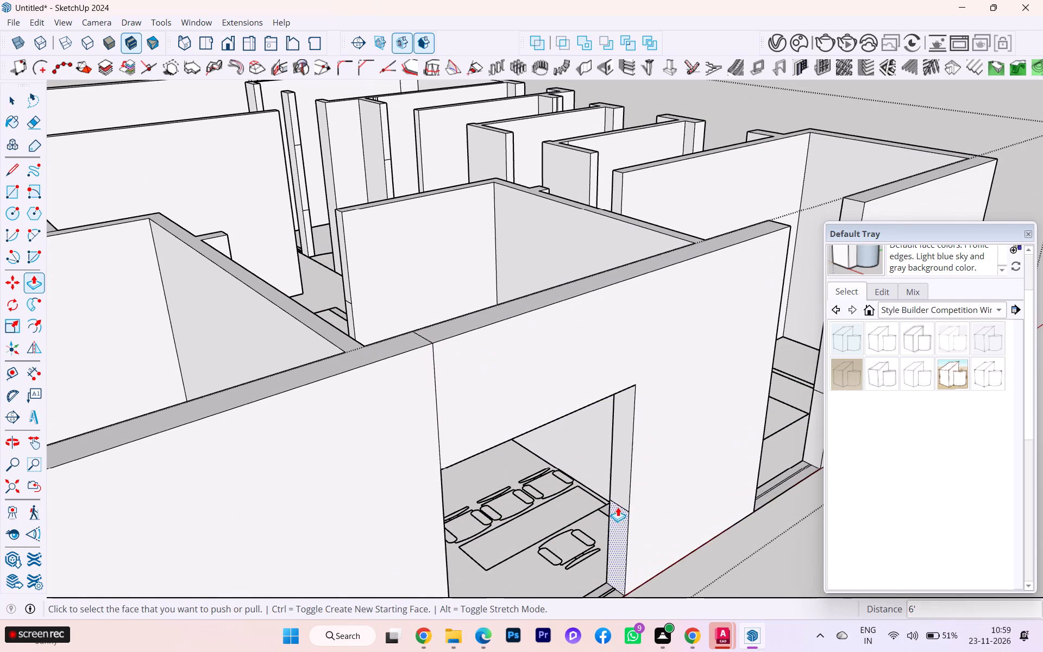
left_click(617, 509)
left_click(445, 568)
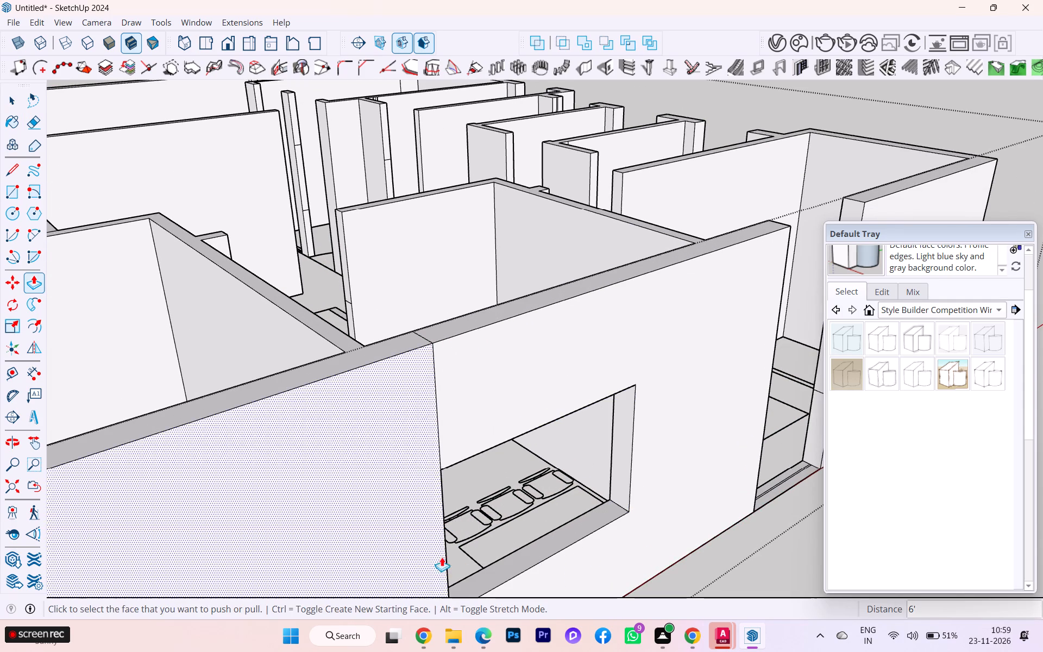
Push/Pull the upper and lower jamb sections 4' across the neighbouring opening in the same outer wall, forming its lintel and sill.
scroll(429, 407, "down", 4)
scroll(437, 406, "up", 1)
middle_click_drag(388, 413, 220, 417)
scroll(602, 353, "up", 2)
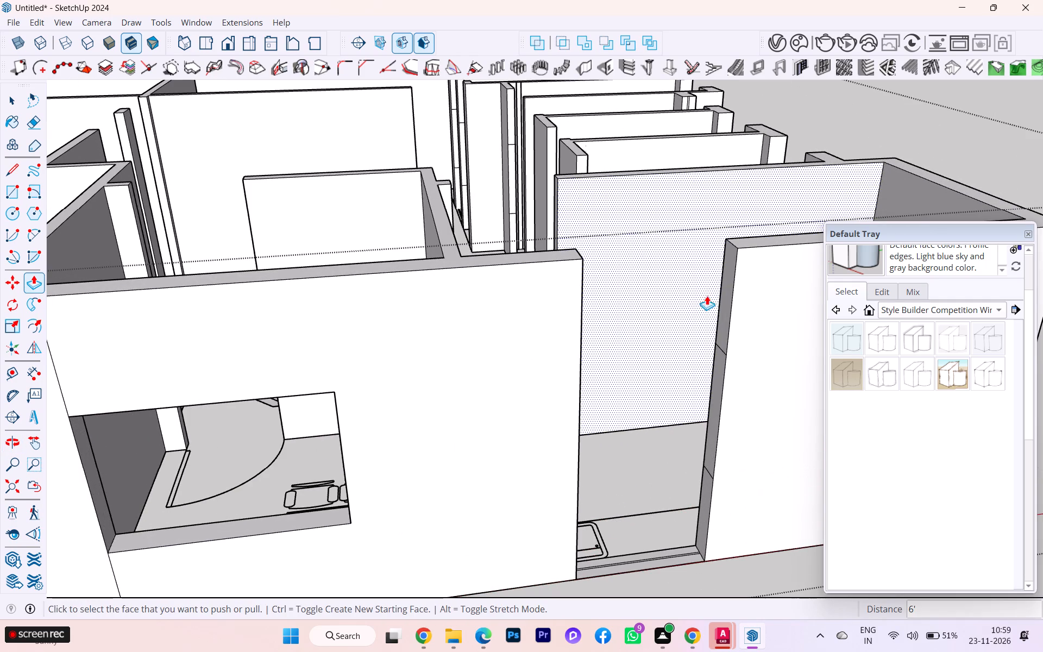
left_click(728, 286)
left_click(578, 259)
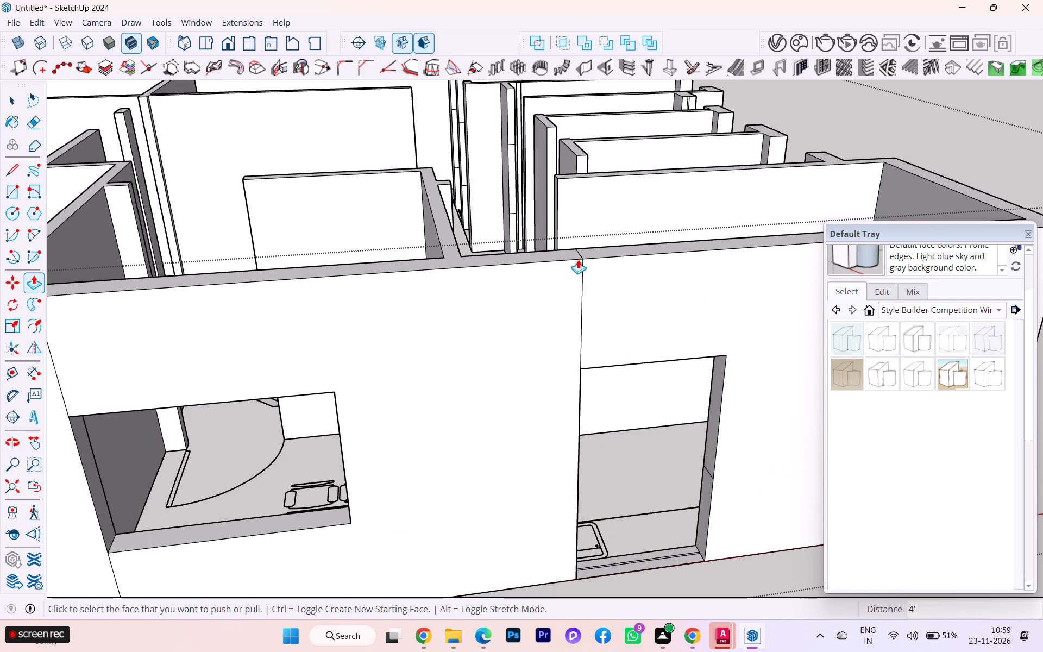
left_click(705, 498)
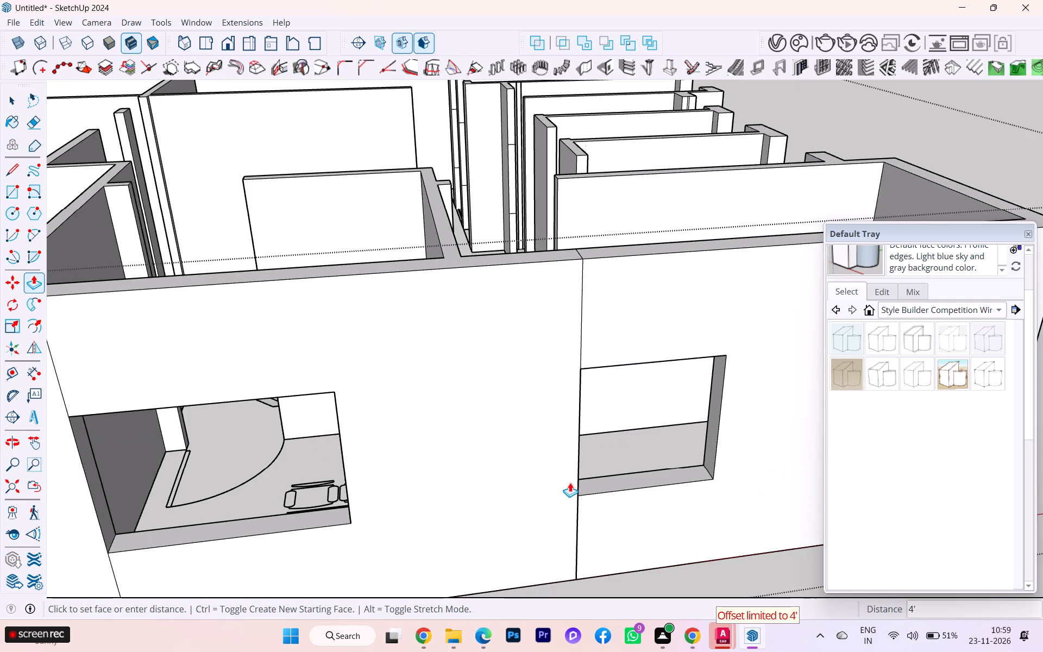
left_click(573, 521)
scroll(361, 481, "down", 7)
scroll(373, 463, "up", 2)
scroll(374, 462, "down", 2)
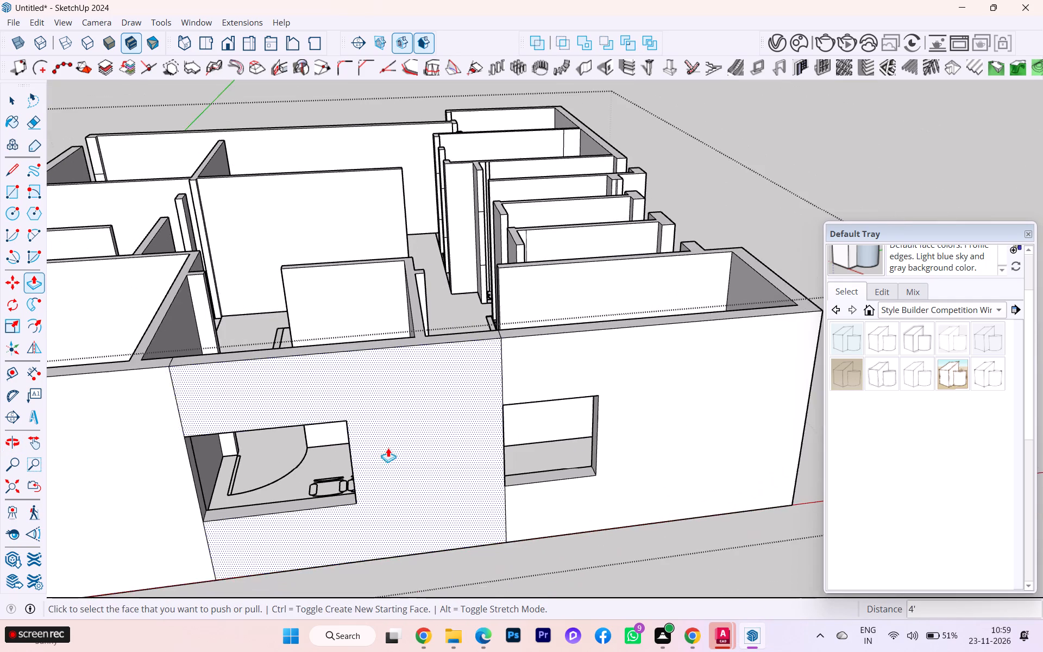
Push/Pull the upper and lower jamb sections 3' across the window opening of the toilet beside the corner room, forming its lintel and sill.
scroll(388, 448, "down", 2)
scroll(516, 358, "down", 1)
middle_click_drag(524, 400, 492, 544)
scroll(536, 409, "up", 4)
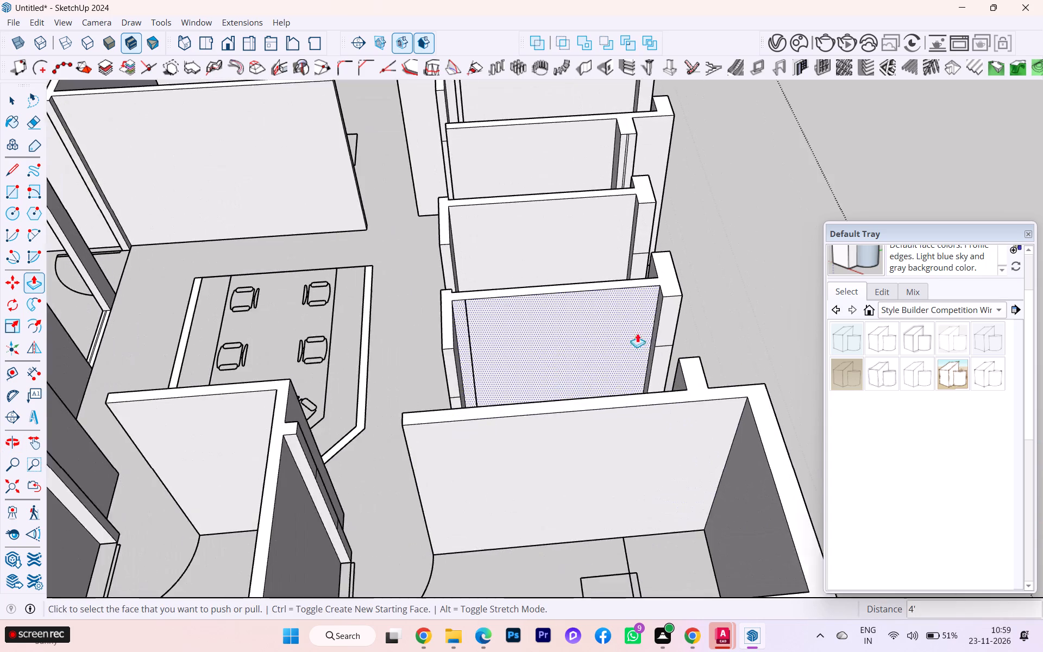
scroll(637, 333, "up", 3)
left_click(677, 316)
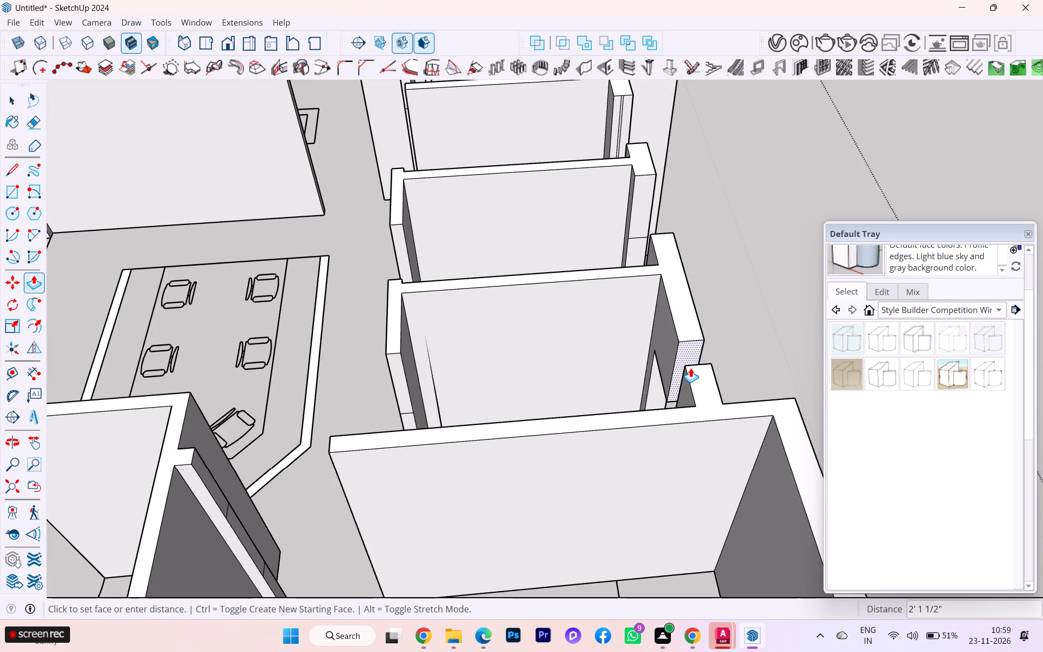
scroll(682, 381, "down", 3)
middle_click_drag(675, 382, 861, 409)
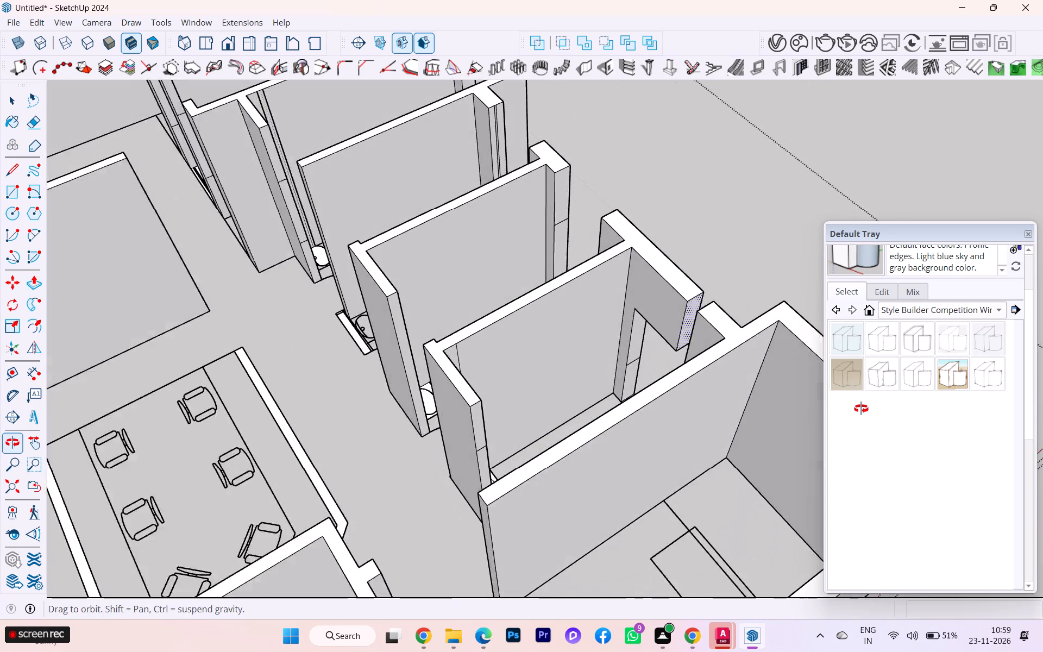
middle_click_drag(861, 409, 878, 405)
scroll(668, 315, "up", 5)
left_click(714, 302)
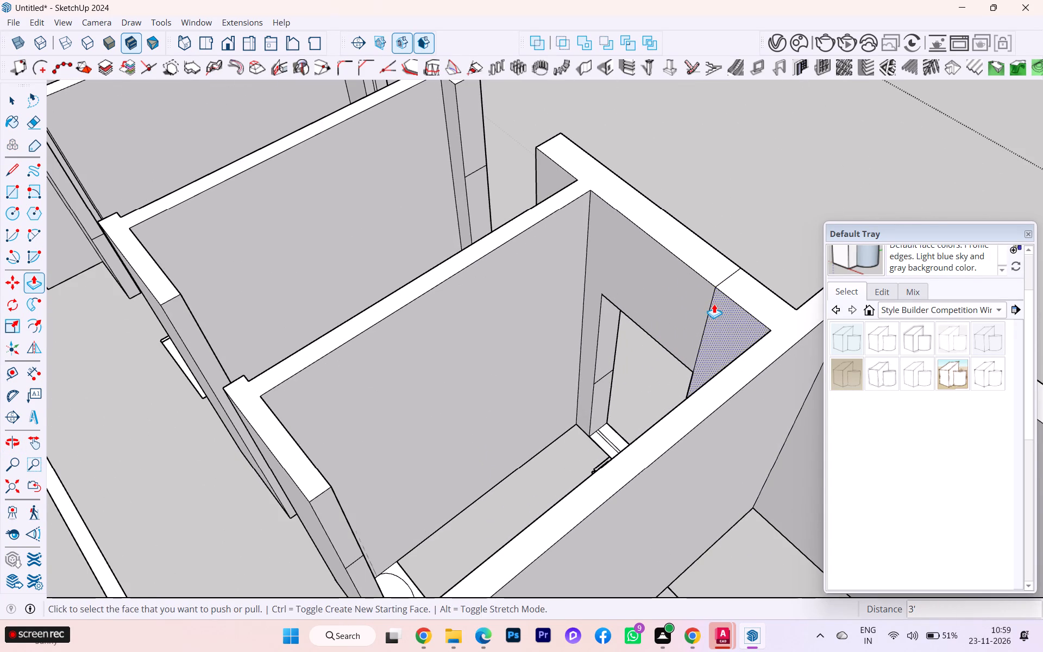
scroll(671, 337, "down", 2)
middle_click_drag(663, 349, 727, 383)
left_click(609, 377)
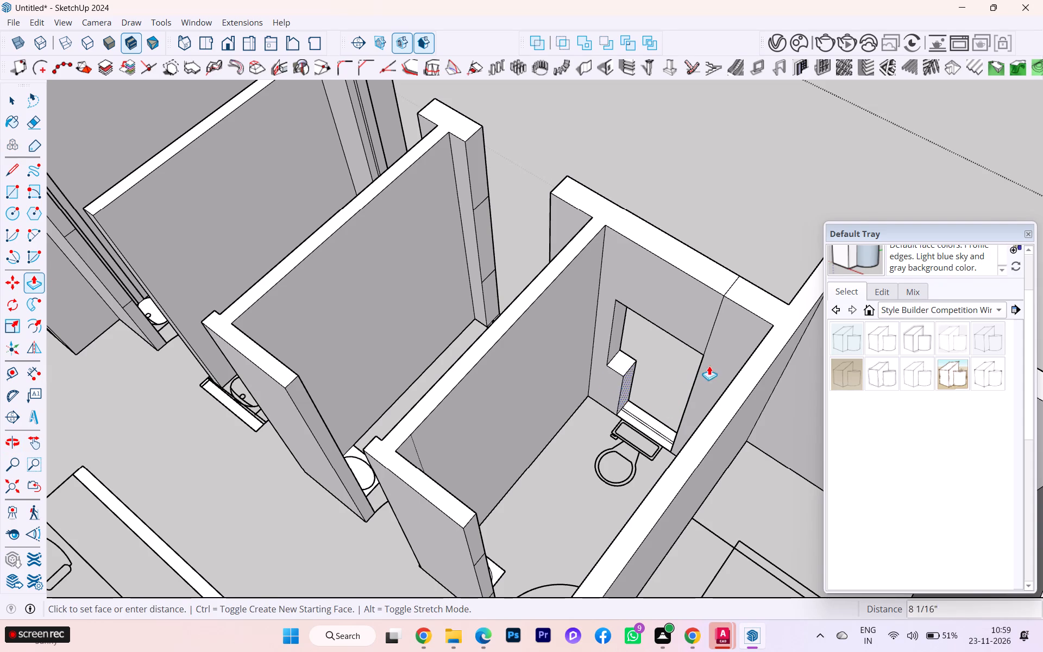
left_click(695, 394)
Push/Pull the upper jamb section about 2' 7 7/8" across the same toilet's door opening to the corner room's wall, forming the lintel.
scroll(512, 305, "down", 1)
scroll(511, 305, "up", 2)
scroll(511, 305, "down", 2)
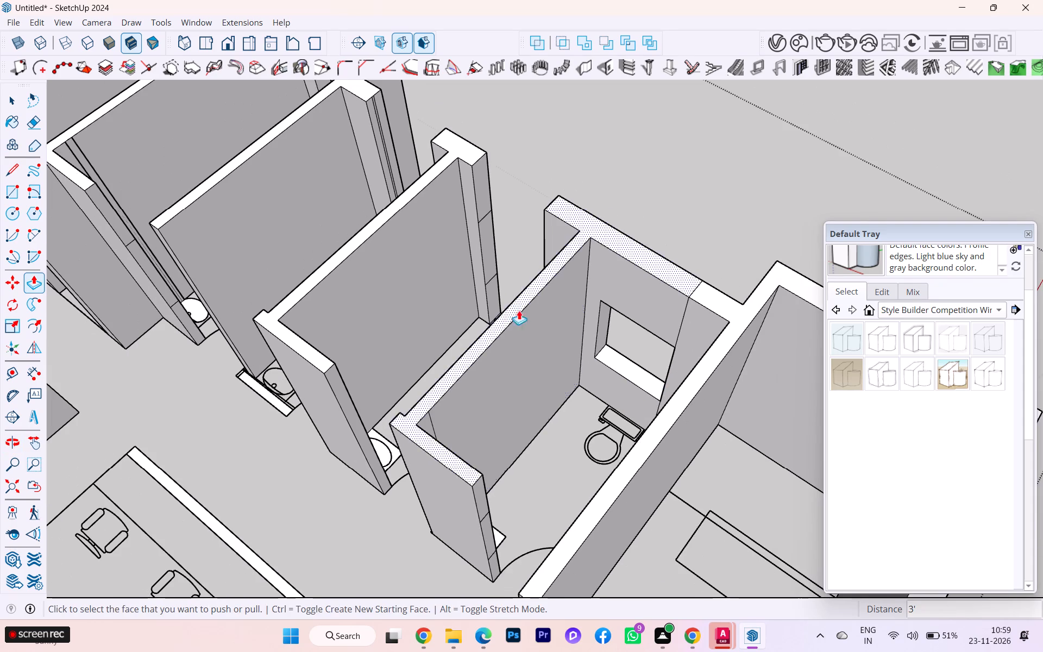
left_click(483, 495)
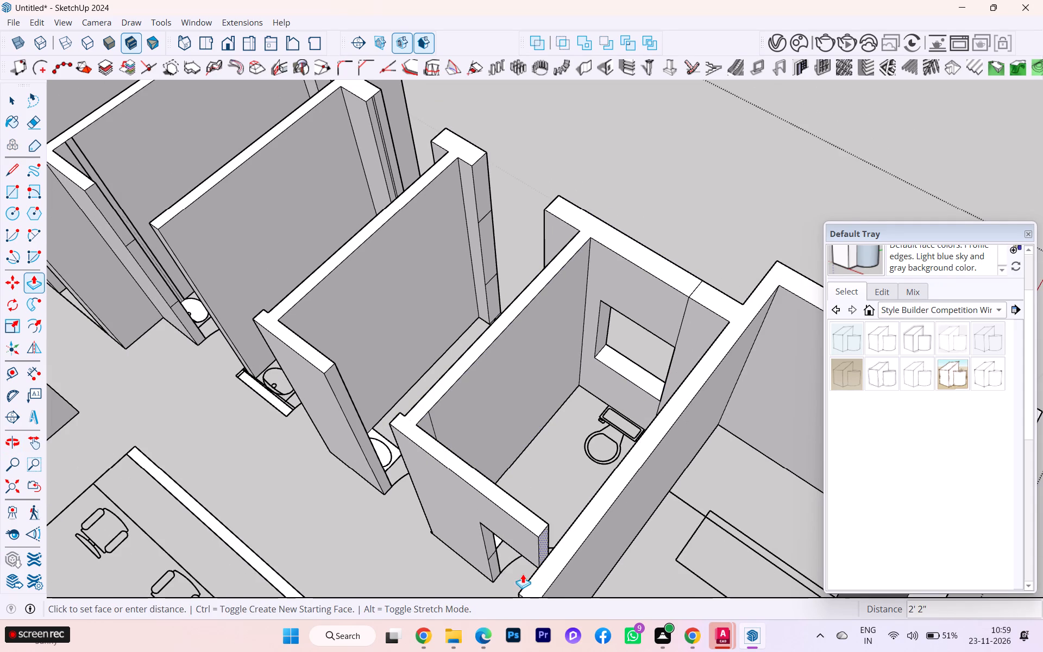
left_click(561, 538)
Push/Pull the upper jamb section 2' 6" across the door opening of the second toilet from the corner room, forming its lintel.
scroll(489, 379, "down", 7)
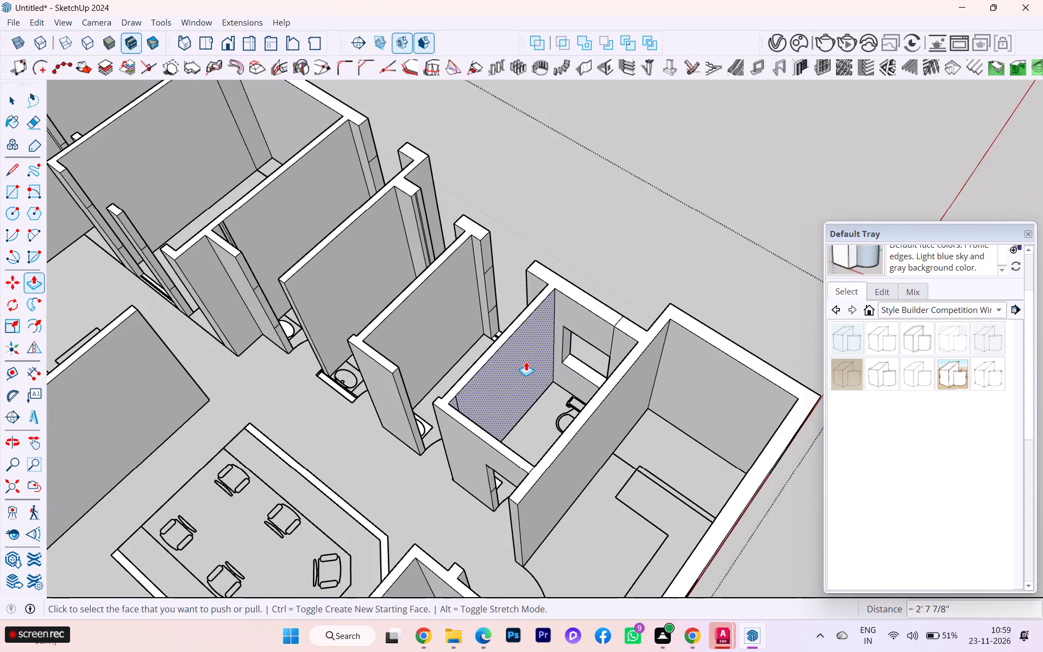
middle_click_drag(526, 361, 605, 352)
scroll(503, 402, "up", 1)
scroll(392, 392, "up", 3)
scroll(438, 411, "down", 1)
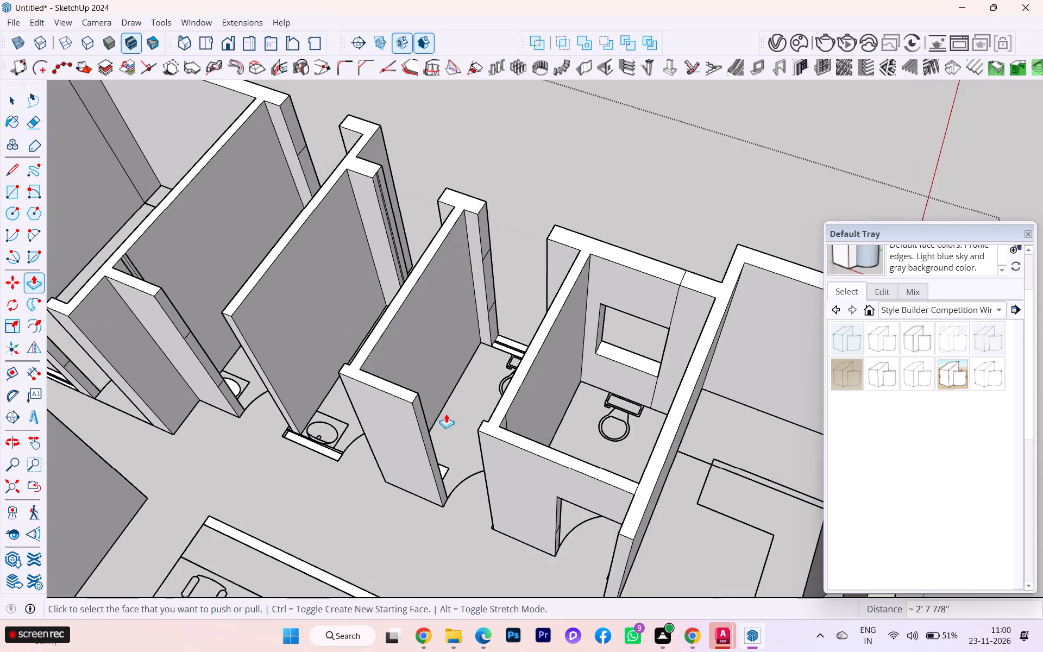
middle_click_drag(451, 416, 722, 390)
scroll(689, 408, "up", 3)
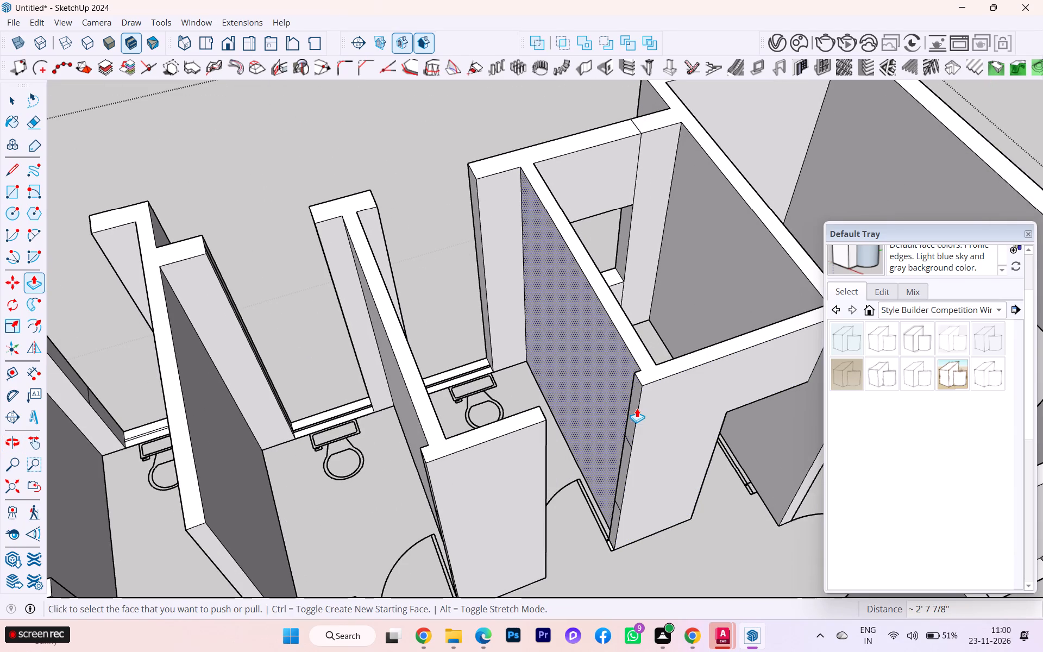
left_click(637, 407)
left_click(543, 414)
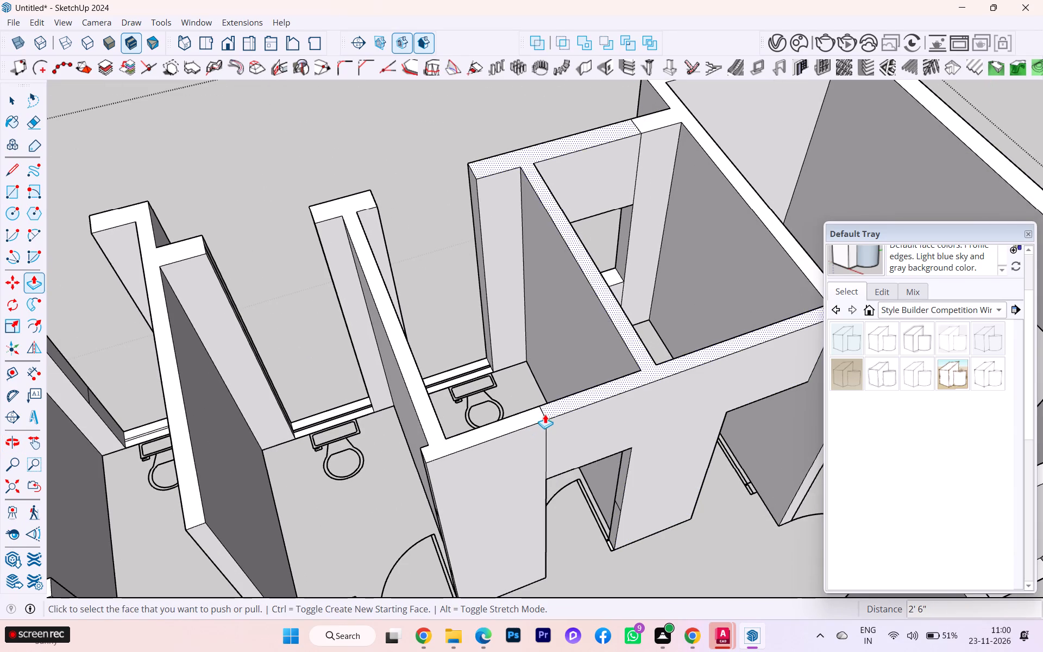
Push/Pull the upper and lower jamb sections 3' across the second toilet's window opening, forming its lintel and sill.
scroll(380, 212, "down", 1)
middle_click_drag(380, 213, 18, 251)
scroll(300, 206, "down", 1)
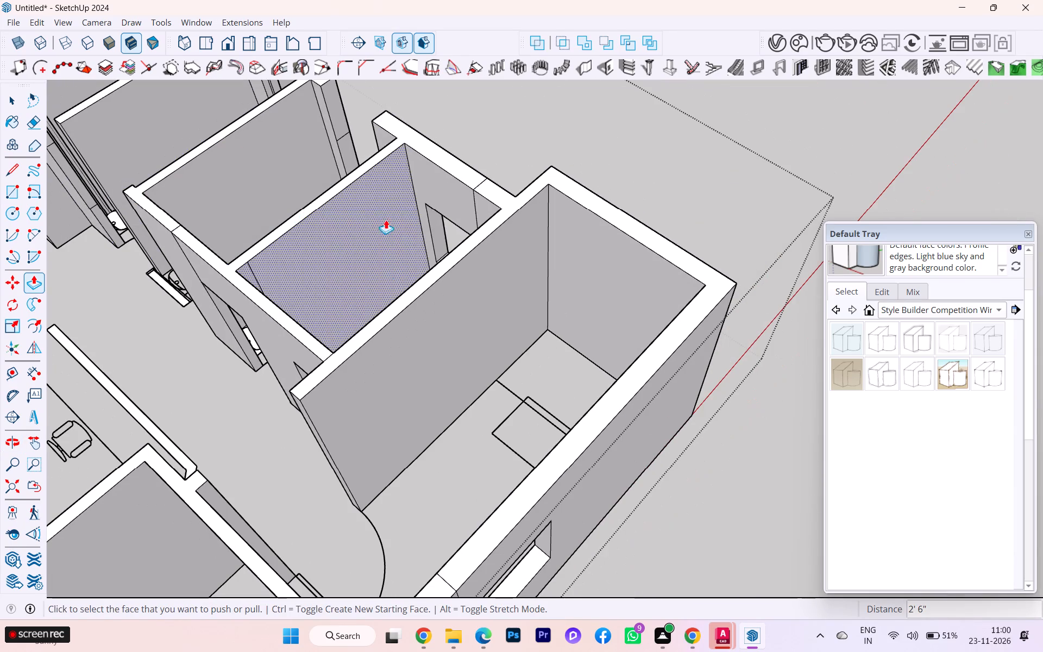
left_click(335, 103)
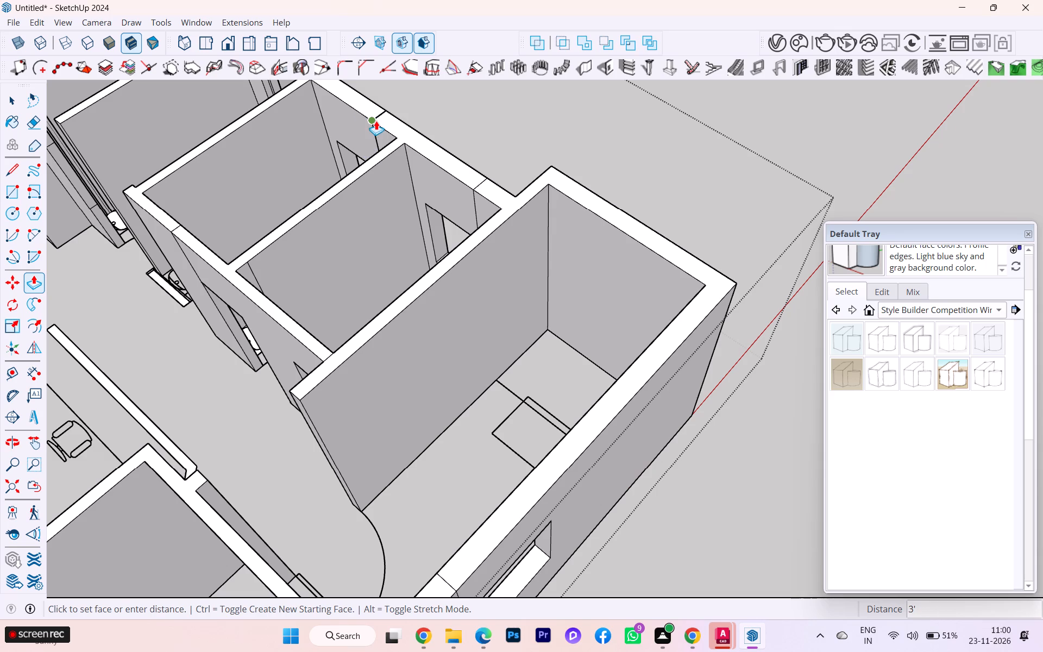
left_click(376, 121)
scroll(704, 212, "down", 6)
scroll(723, 218, "up", 1)
scroll(723, 218, "down", 2)
middle_click_drag(552, 262, 863, 258)
scroll(611, 286, "up", 4)
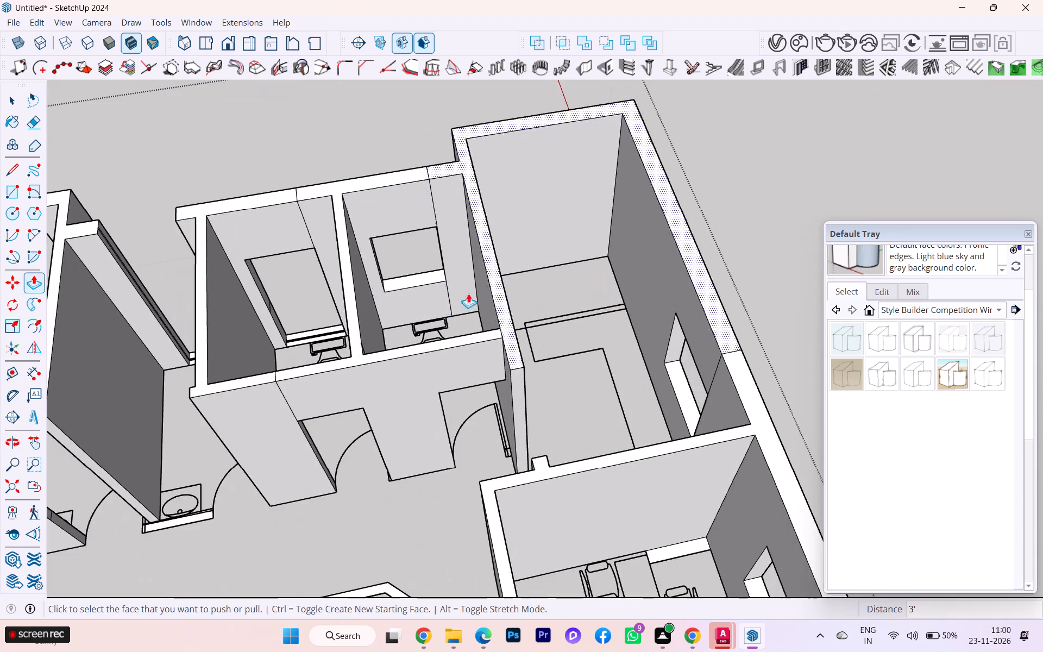
scroll(468, 293, "up", 7)
scroll(504, 242, "down", 1)
scroll(357, 302, "up", 3)
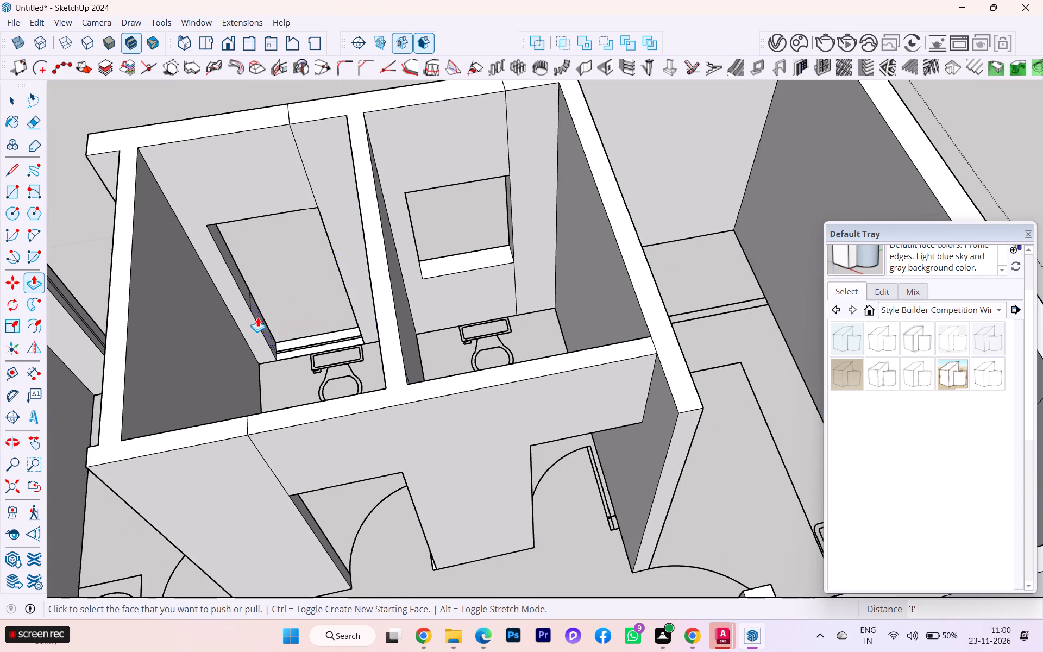
left_click(257, 317)
left_click(347, 289)
Push/Pull the upper and lower jamb sections 3' across the third toilet's window opening, forming its lintel and sill.
scroll(511, 241, "down", 6)
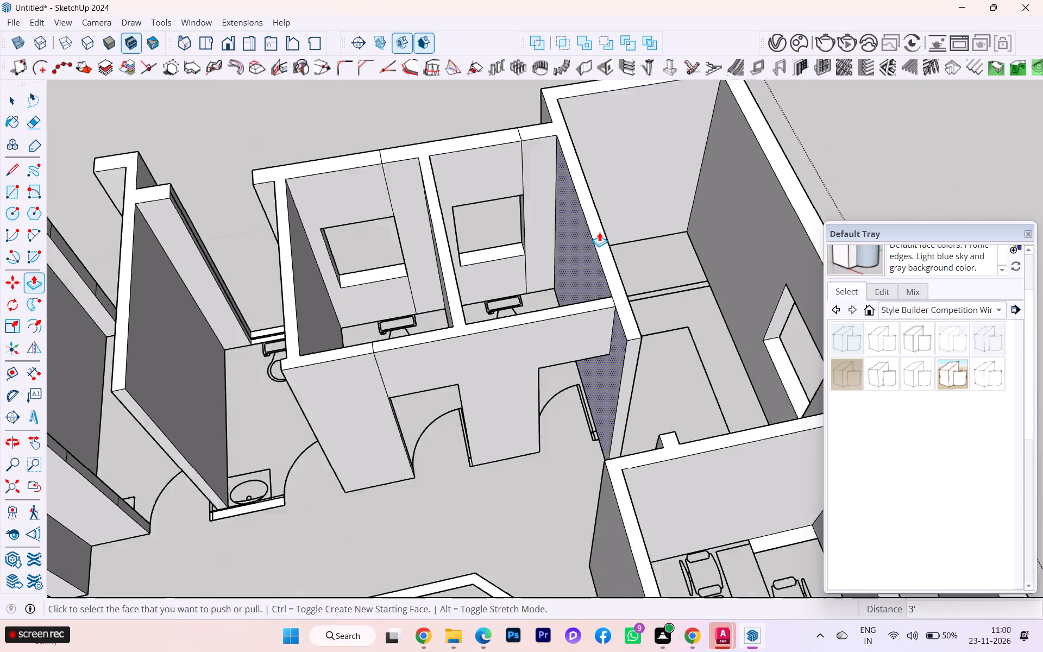
scroll(694, 229, "down", 2)
scroll(333, 260, "up", 2)
scroll(341, 204, "up", 3)
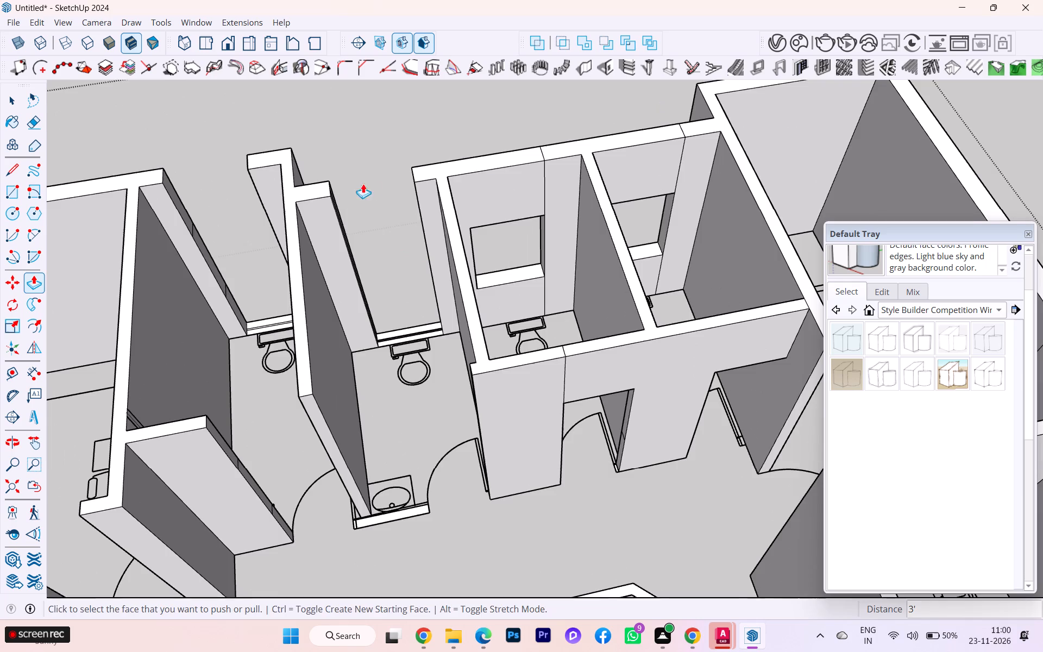
middle_click_drag(379, 185, 502, 194)
left_click(451, 244)
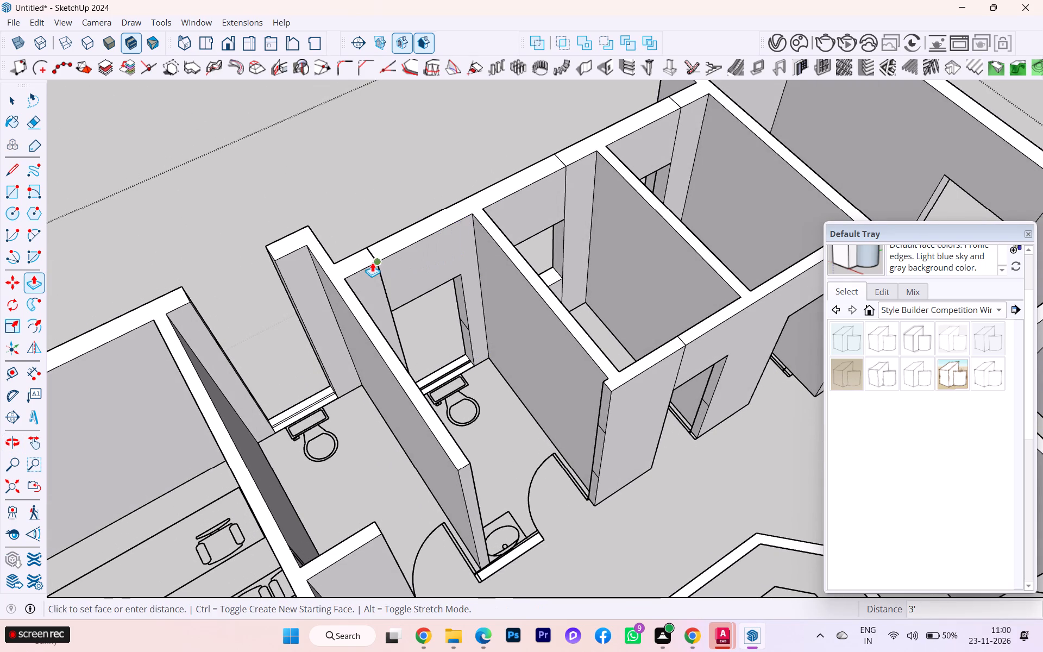
left_click(372, 262)
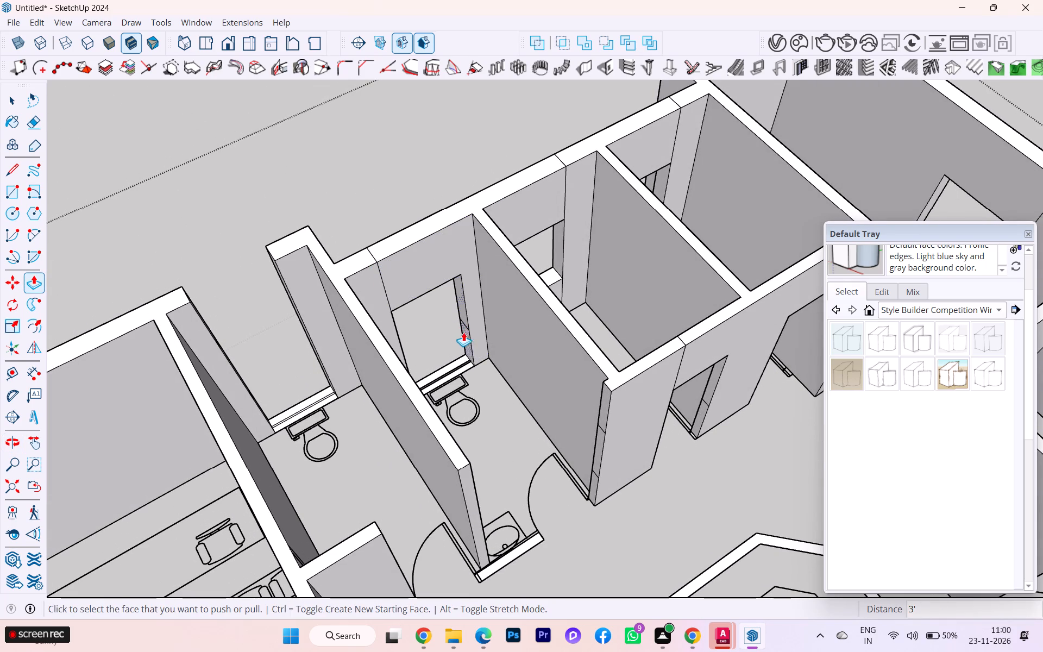
left_click(462, 333)
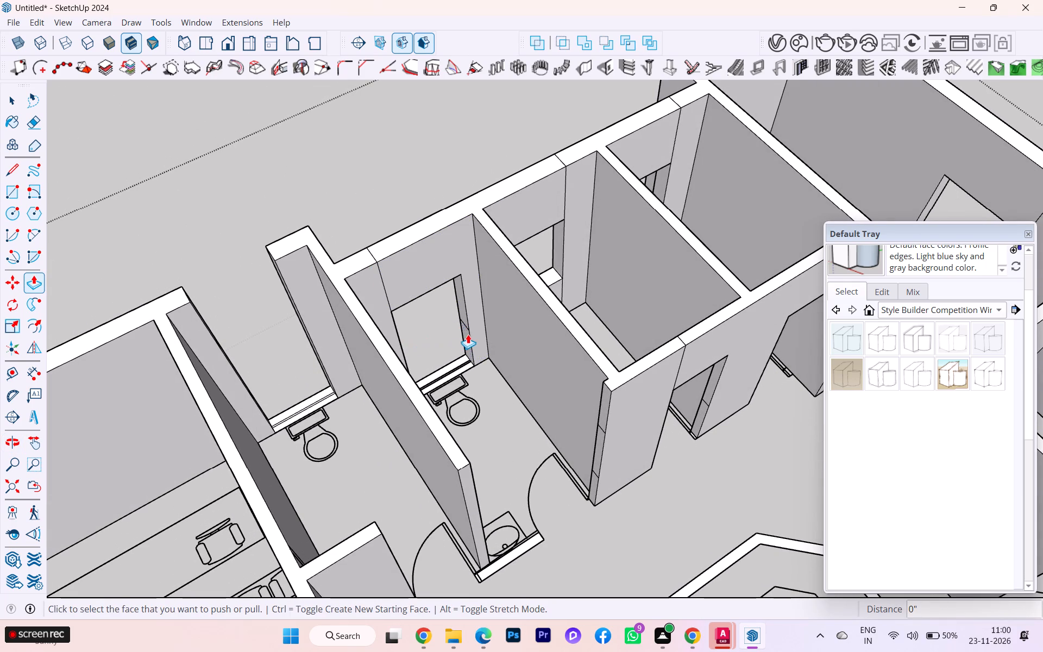
left_click(468, 334)
left_click(403, 350)
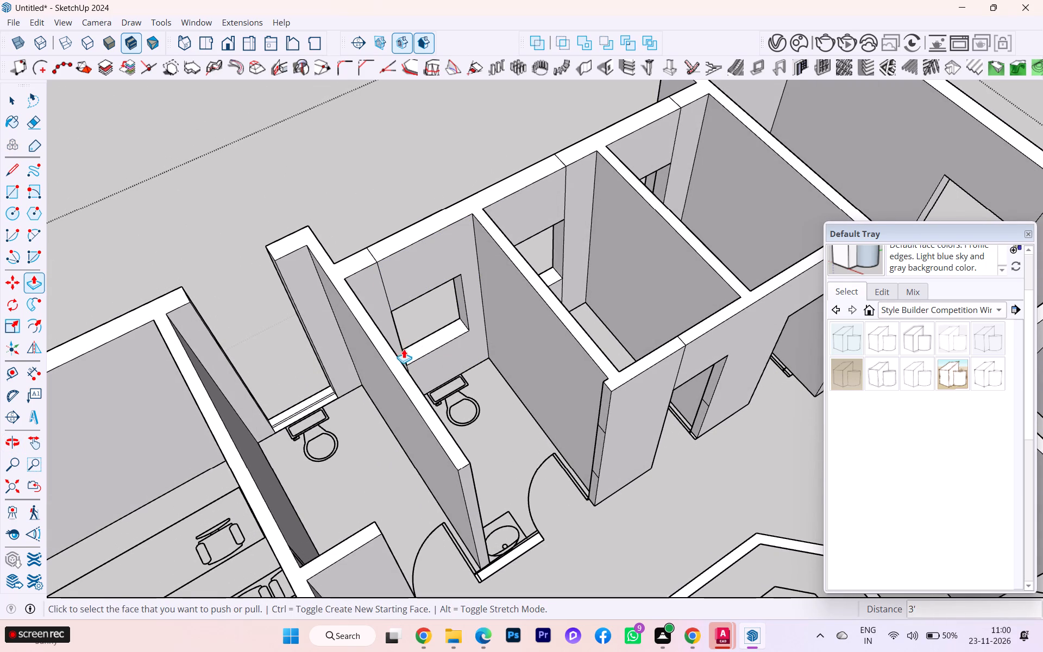
Push/Pull the upper and lower jamb sections 3' across the window opening of the last toilet beside the office cabin, forming lintel and sill.
scroll(466, 303, "down", 3)
scroll(537, 283, "down", 2)
middle_click_drag(497, 288, 362, 294)
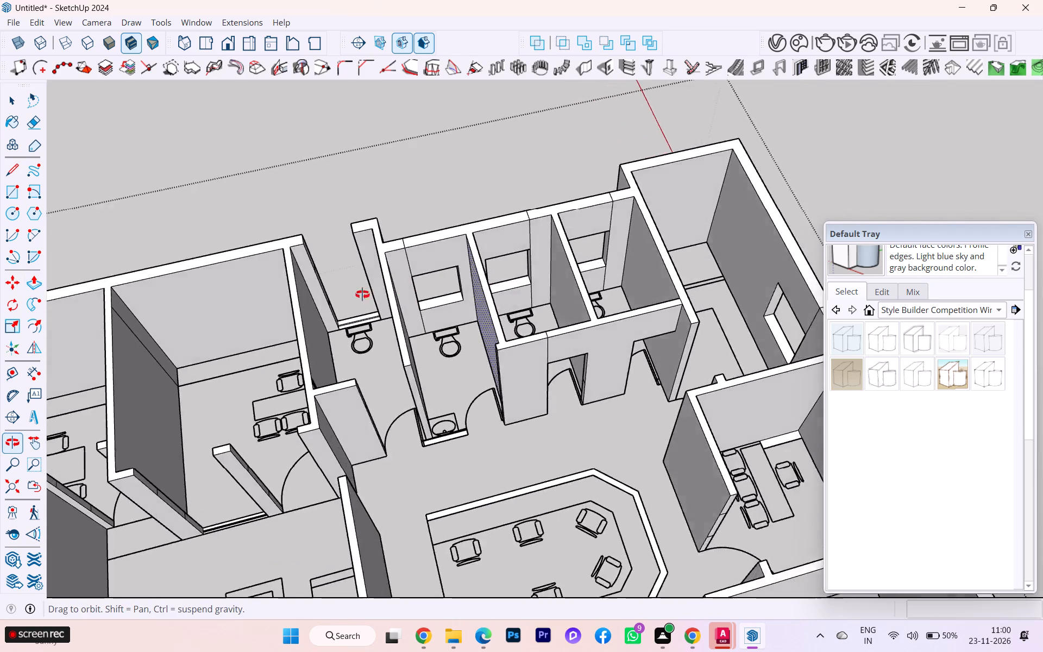
middle_click_drag(362, 294, 280, 311)
scroll(304, 202, "up", 4)
left_click(312, 190)
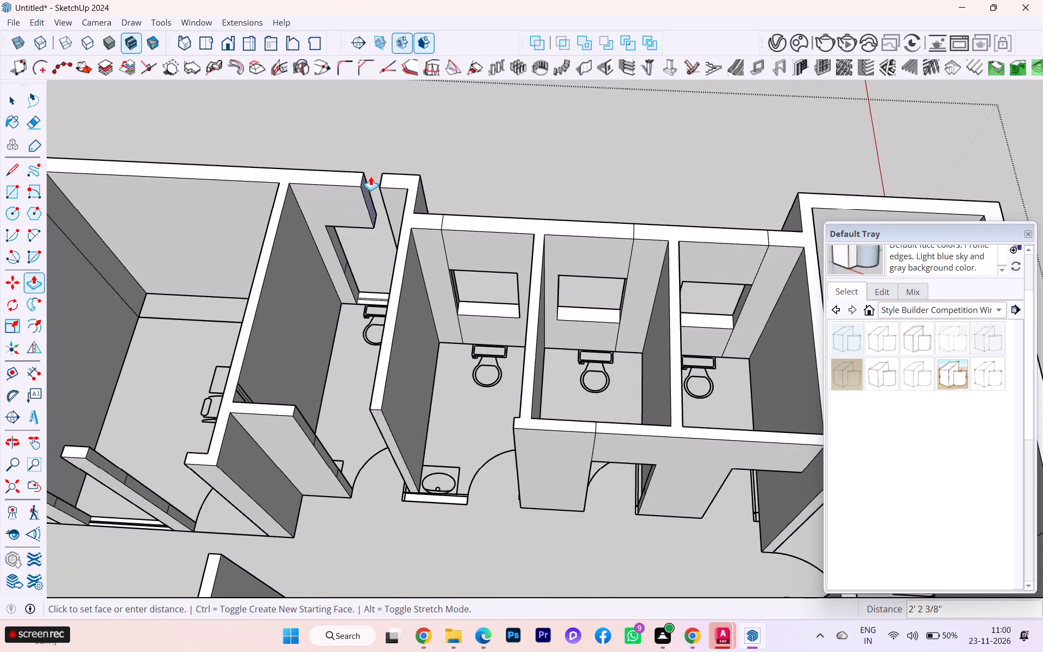
left_click(382, 175)
scroll(348, 243, "up", 3)
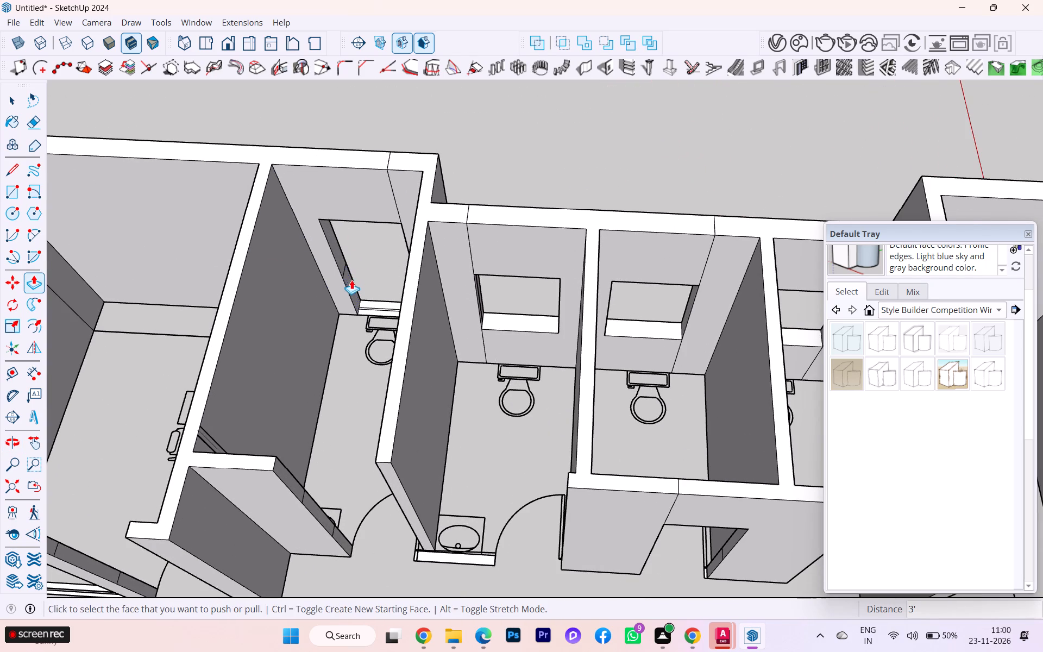
left_click(350, 281)
left_click(407, 230)
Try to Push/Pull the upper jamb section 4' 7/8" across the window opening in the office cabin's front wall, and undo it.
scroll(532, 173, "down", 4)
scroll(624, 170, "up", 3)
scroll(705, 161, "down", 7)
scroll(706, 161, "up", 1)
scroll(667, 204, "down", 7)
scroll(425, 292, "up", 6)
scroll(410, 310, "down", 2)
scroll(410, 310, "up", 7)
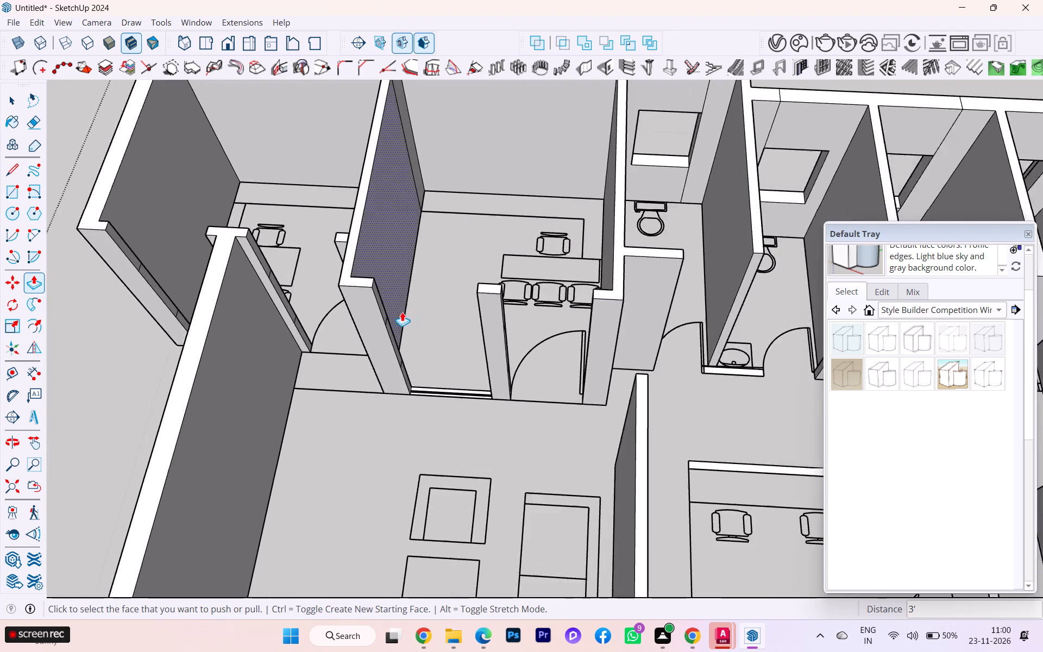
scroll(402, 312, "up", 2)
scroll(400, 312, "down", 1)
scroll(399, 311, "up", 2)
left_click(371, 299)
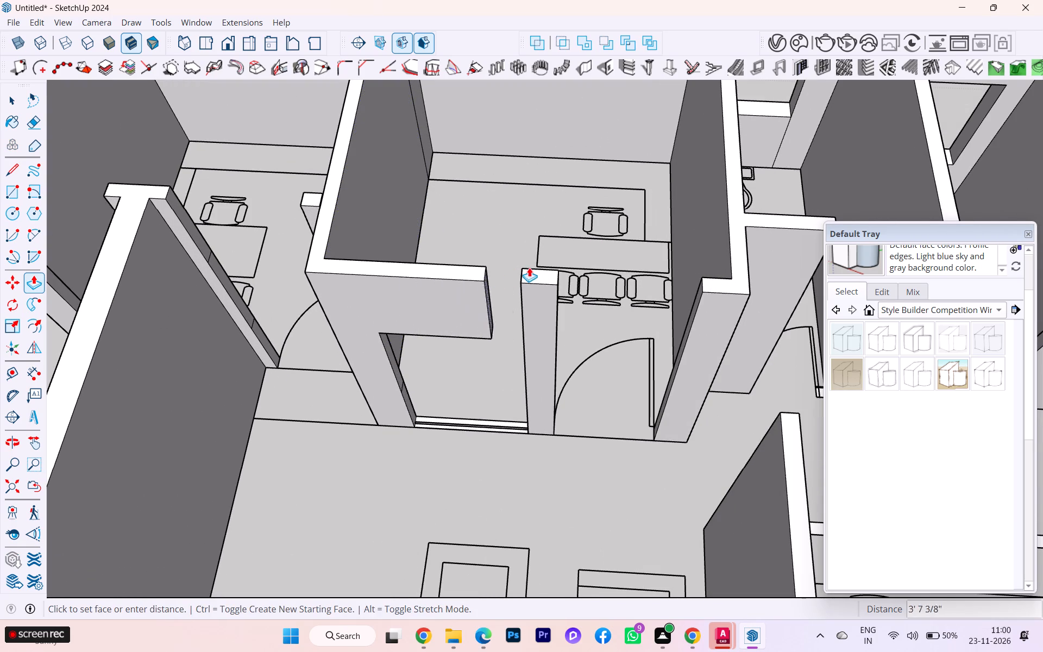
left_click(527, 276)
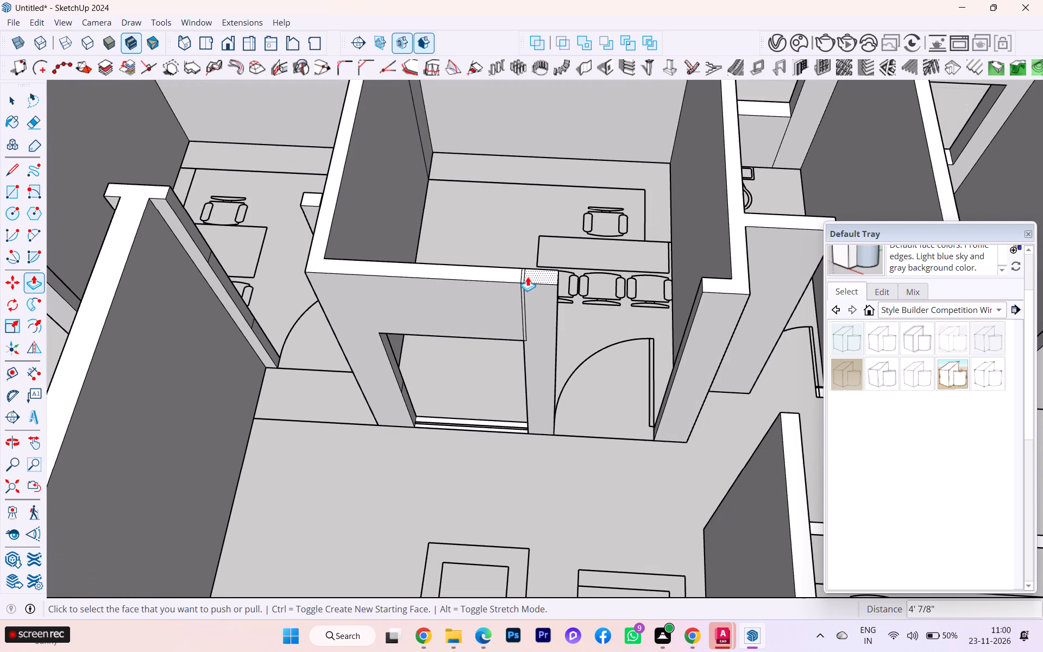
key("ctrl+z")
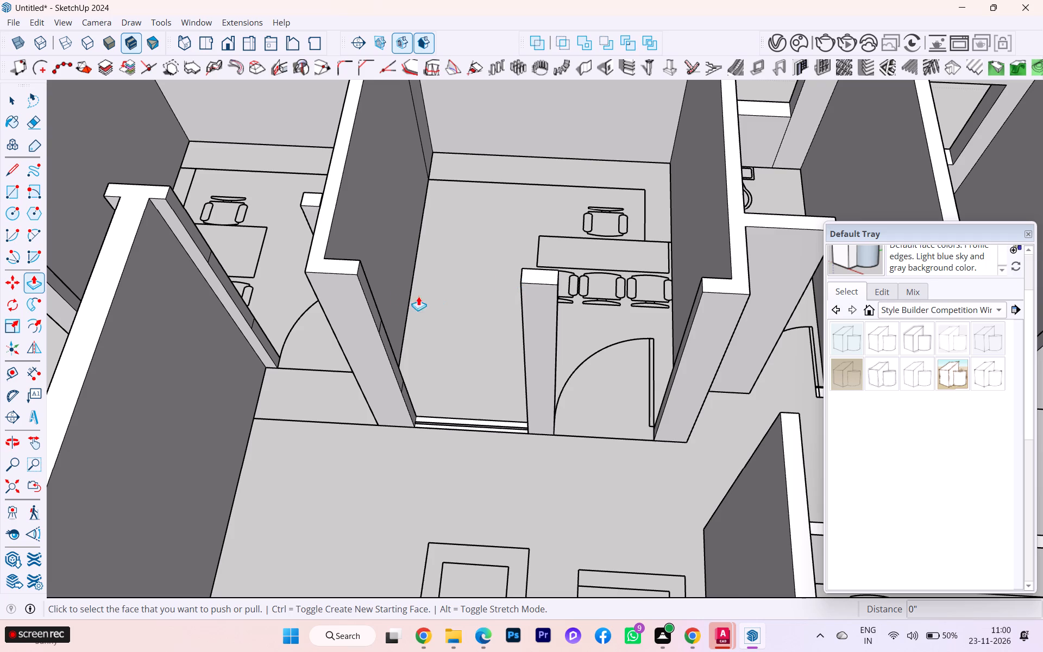
Push/Pull the upper and lower jamb sections 4' across the cabin's front window opening to the pier, forming its lintel and sill.
scroll(400, 288, "up", 3)
left_click(348, 282)
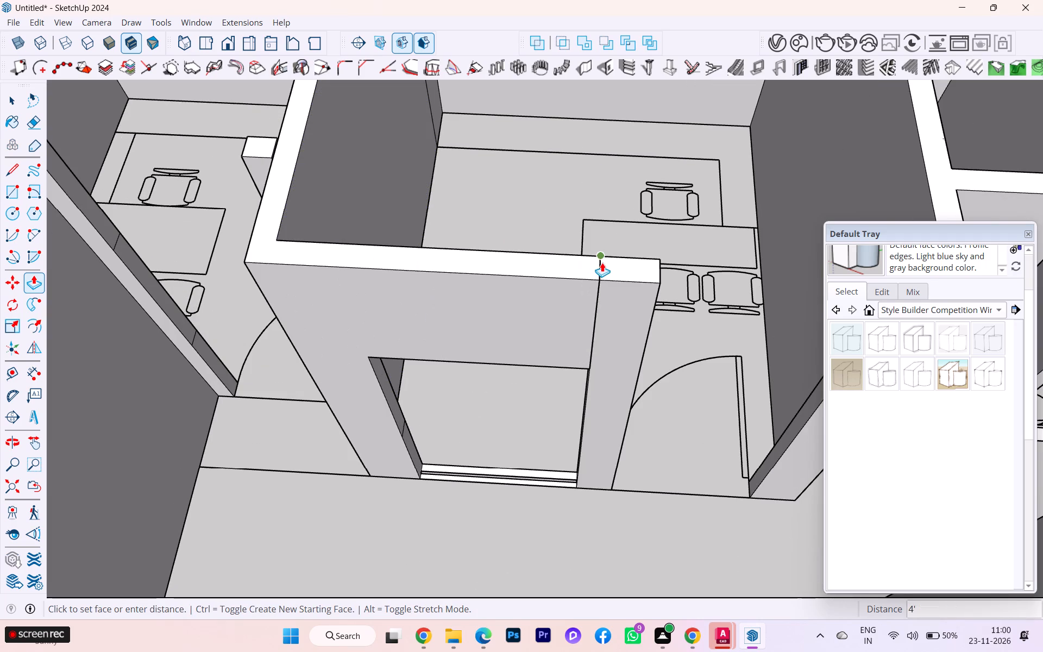
left_click(603, 263)
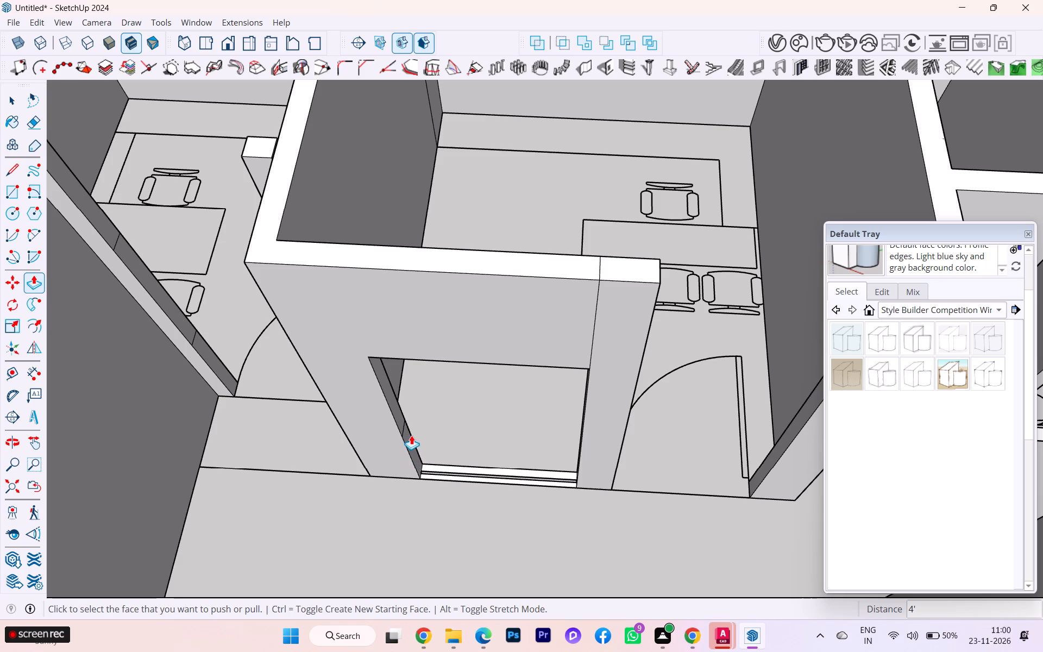
left_click(413, 444)
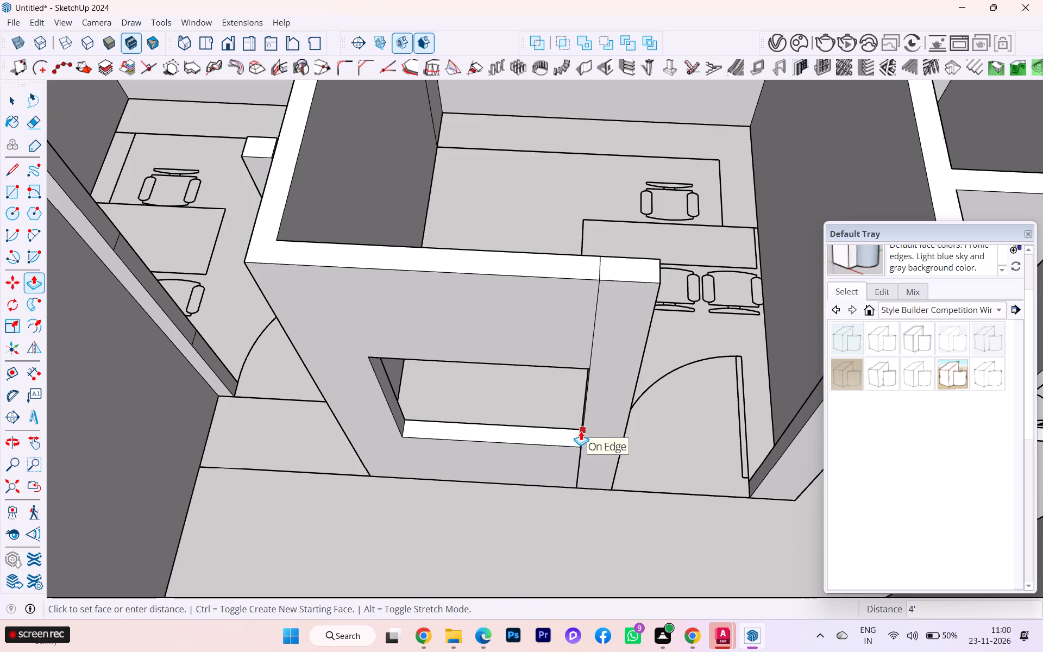
left_click(581, 431)
Push/Pull the pier's upper jamb section 3' 6" across the door opening beside the office cabin's front window, forming the door lintel.
scroll(613, 329, "up", 3)
scroll(606, 318, "down", 1)
scroll(661, 310, "down", 2)
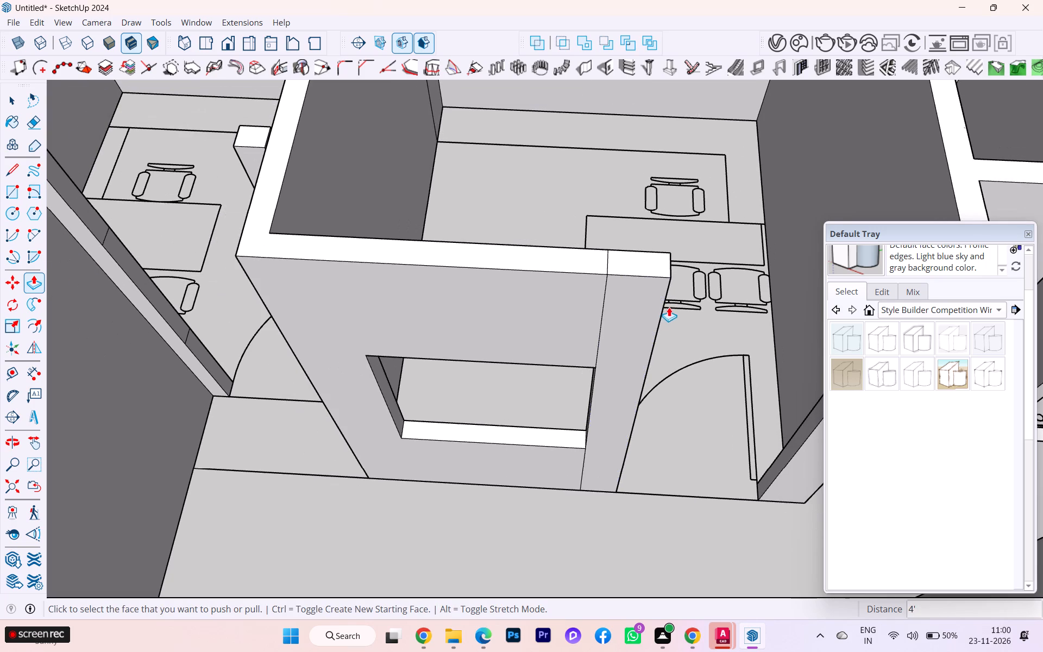
middle_click_drag(556, 252, 405, 233)
scroll(430, 230, "up", 1)
scroll(640, 337, "down", 5)
middle_click_drag(703, 361, 682, 272)
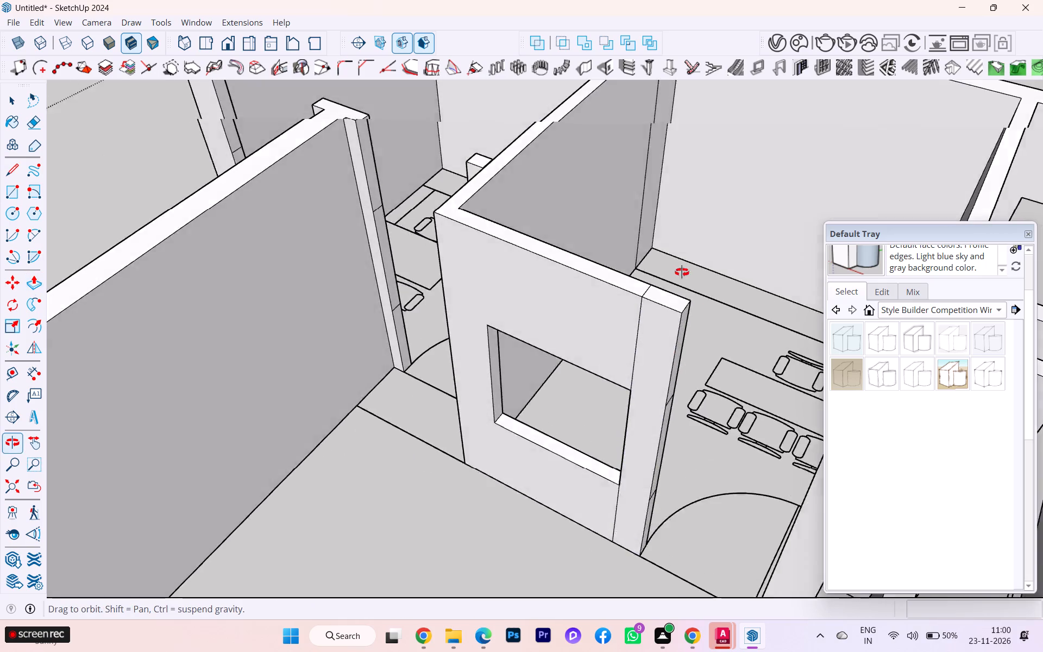
middle_click_drag(682, 272, 678, 259)
scroll(698, 305, "down", 1)
scroll(699, 309, "up", 2)
left_click(679, 327)
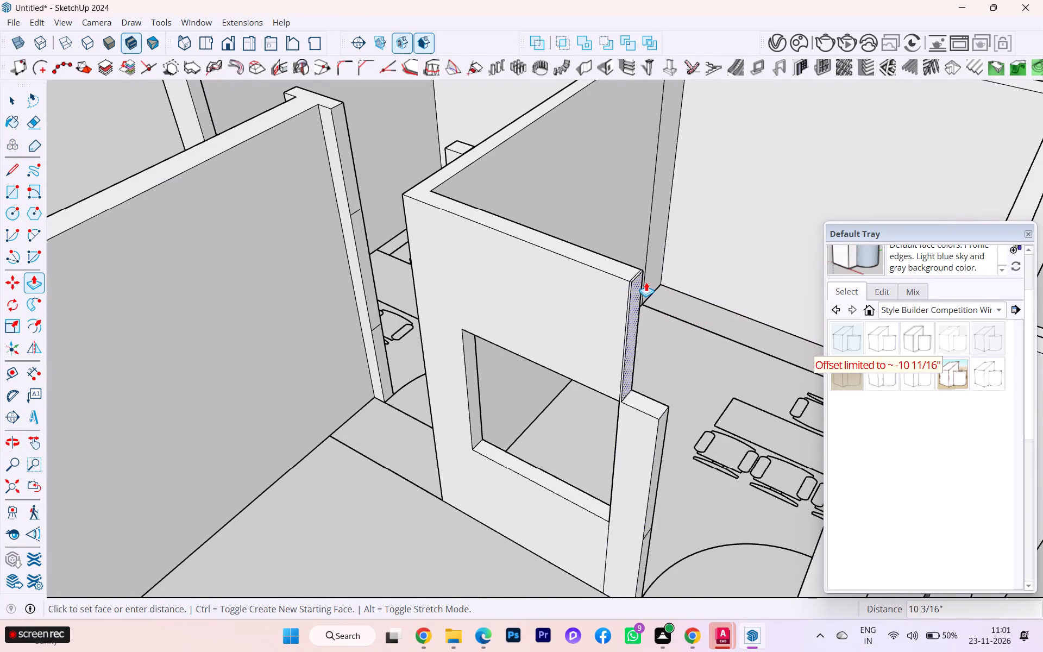
scroll(646, 281, "down", 2)
scroll(645, 281, "up", 3)
scroll(644, 281, "down", 15)
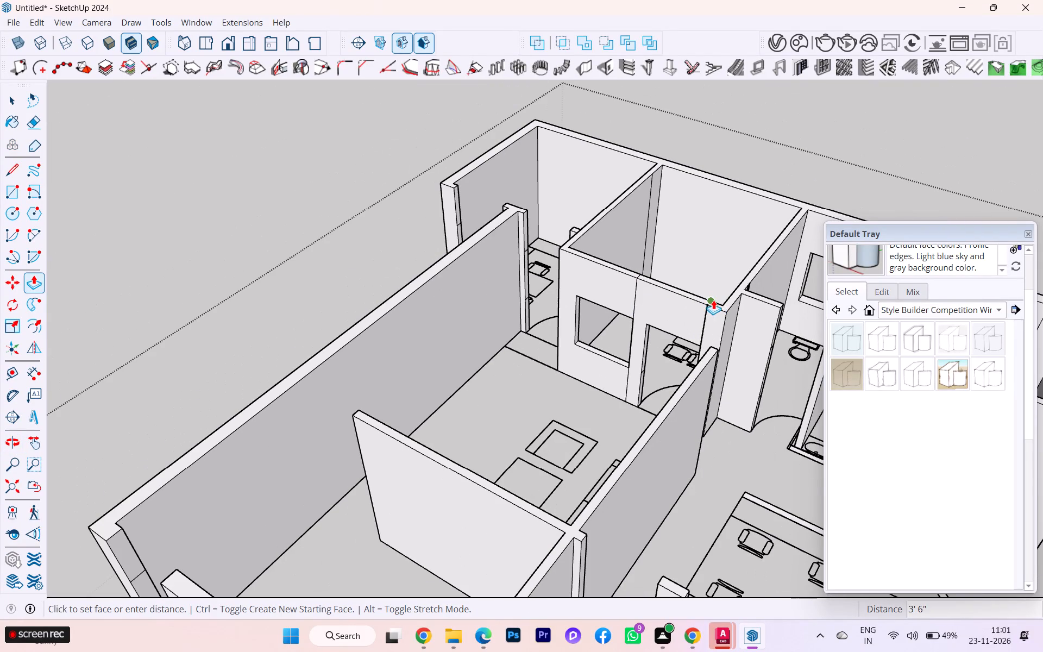
scroll(708, 299, "up", 2)
left_click(708, 299)
Push/Pull the upper and lower jamb sections 4' across the corner cabin's front window opening, forming its lintel and sill.
scroll(524, 430, "down", 2)
middle_click_drag(525, 432, 617, 461)
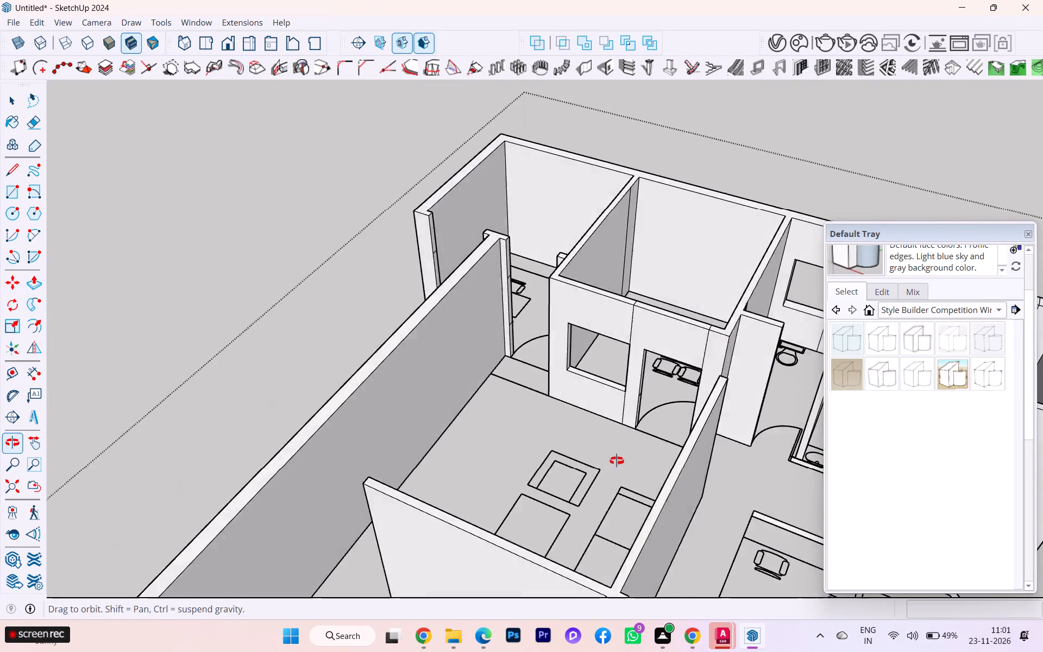
middle_click_drag(617, 461, 643, 472)
scroll(689, 365, "down", 4)
middle_click_drag(568, 350, 611, 391)
scroll(630, 275, "up", 5)
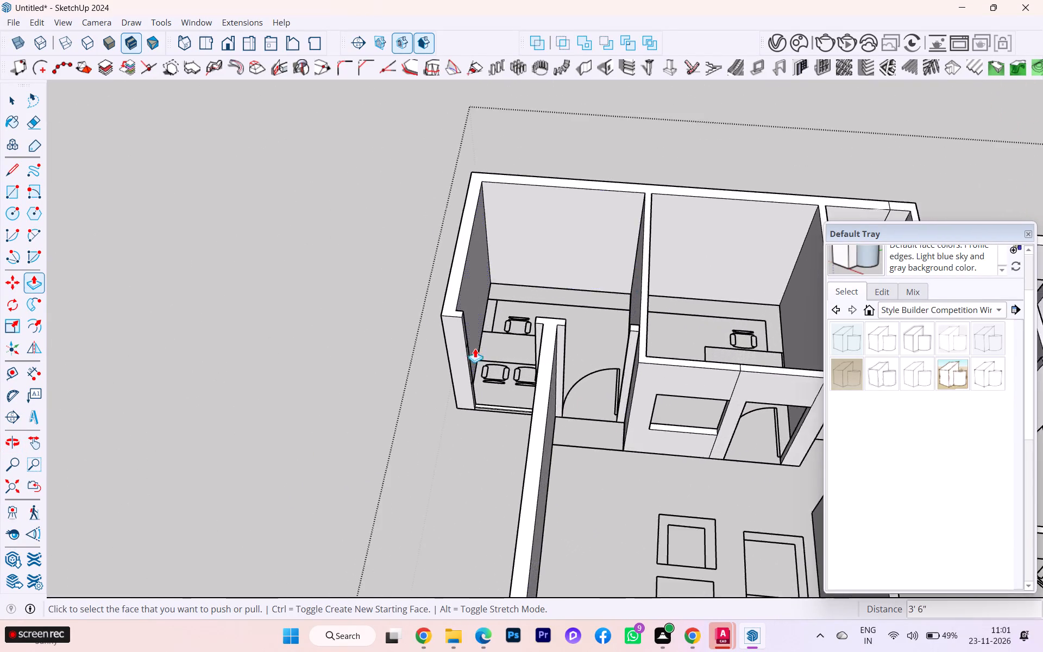
scroll(475, 348, "up", 3)
scroll(453, 296, "up", 3)
scroll(476, 283, "down", 1)
scroll(476, 283, "up", 3)
scroll(476, 283, "down", 1)
scroll(476, 283, "up", 2)
left_click(461, 314)
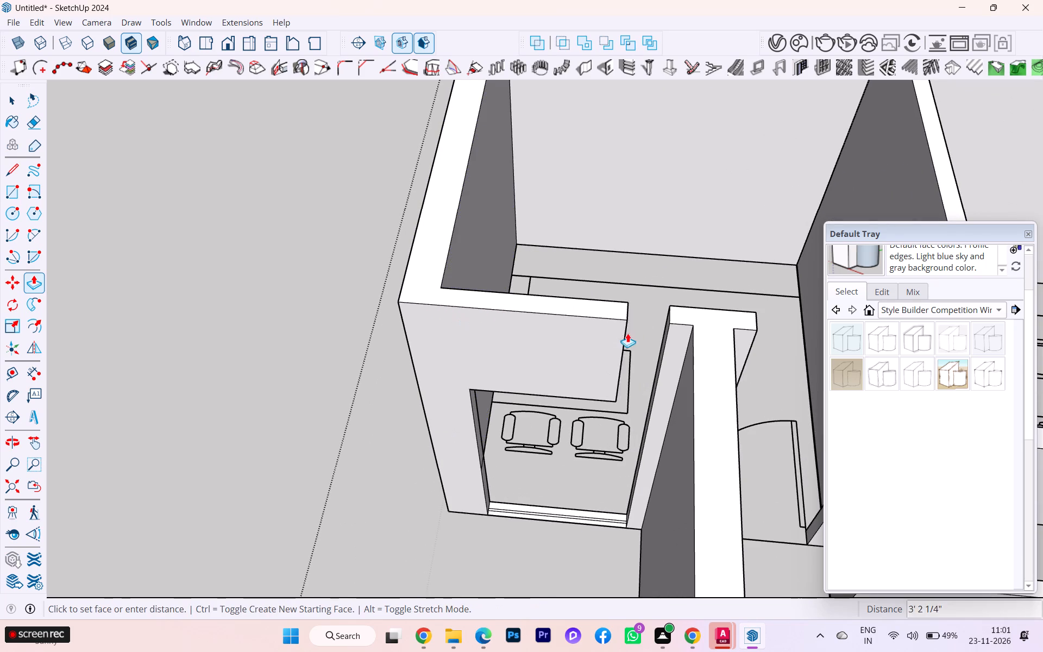
left_click(669, 318)
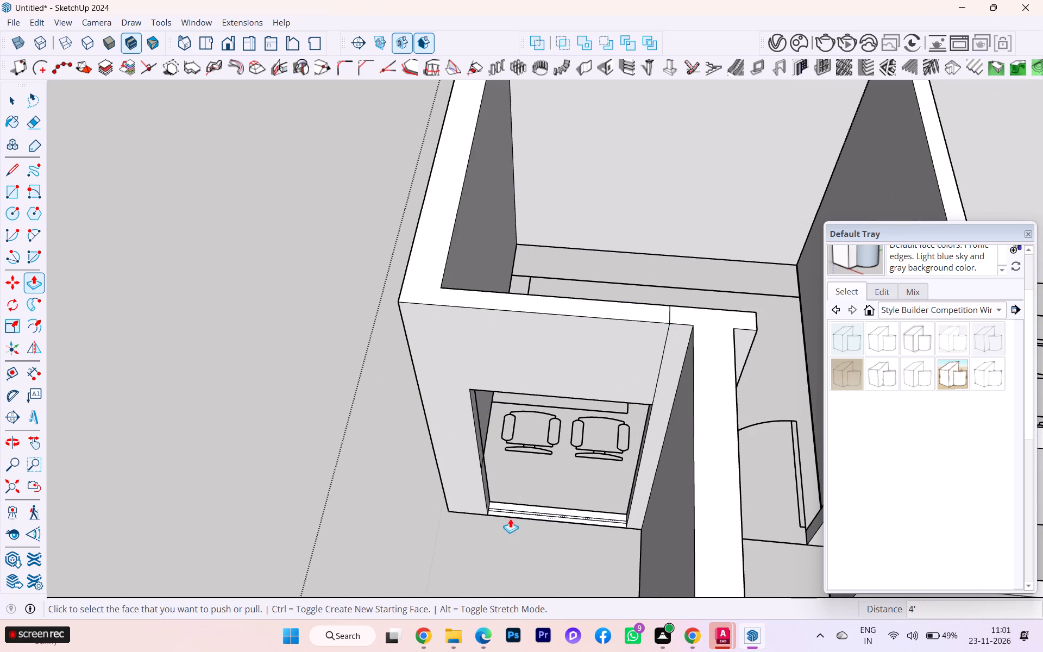
scroll(493, 465, "up", 2)
left_click(486, 476)
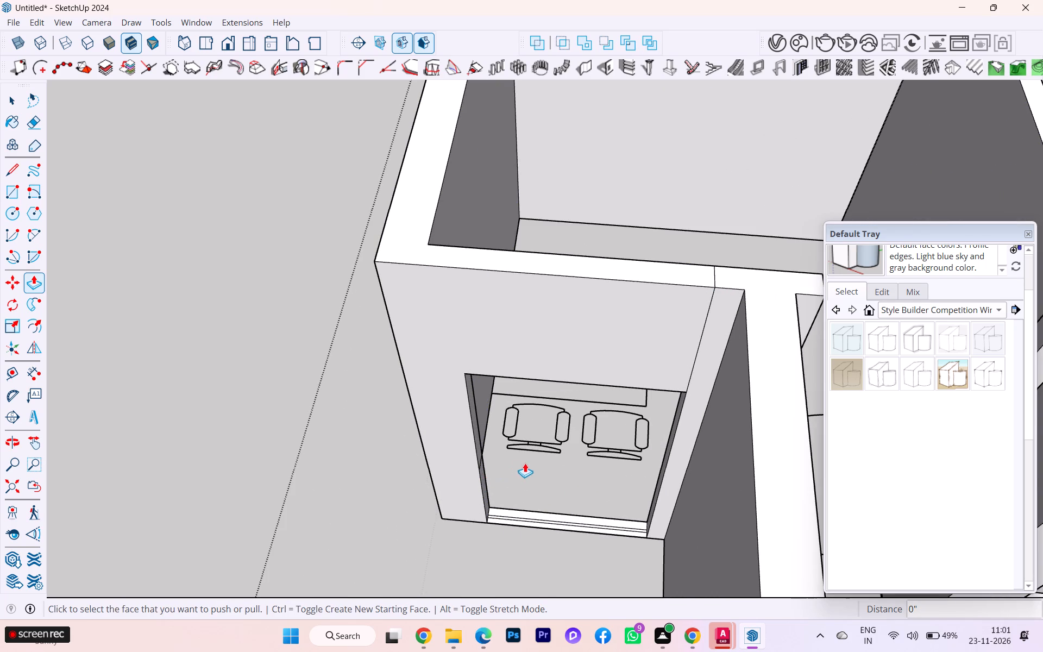
scroll(508, 472, "up", 2)
scroll(497, 477, "down", 1)
scroll(496, 477, "up", 8)
scroll(486, 480, "down", 5)
scroll(486, 480, "up", 3)
left_click(477, 475)
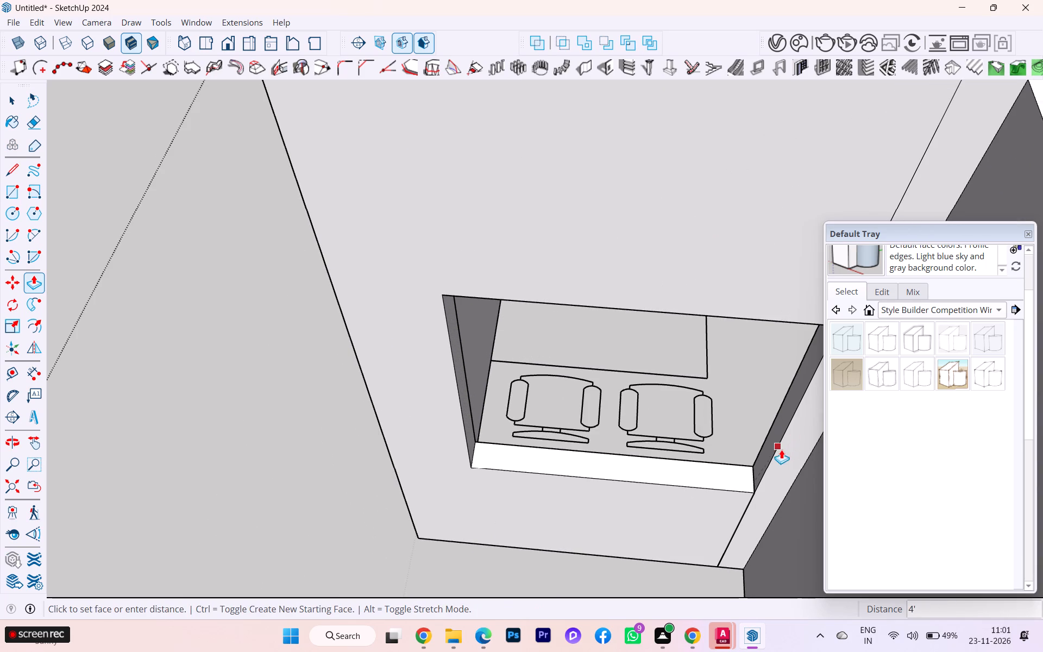
left_click(770, 454)
Push/Pull the upper jamb section at the long wall's end 3' 6" across the corner cabin's door opening, forming its lintel.
scroll(562, 396, "up", 1)
scroll(556, 396, "down", 3)
scroll(546, 398, "up", 3)
scroll(543, 400, "down", 13)
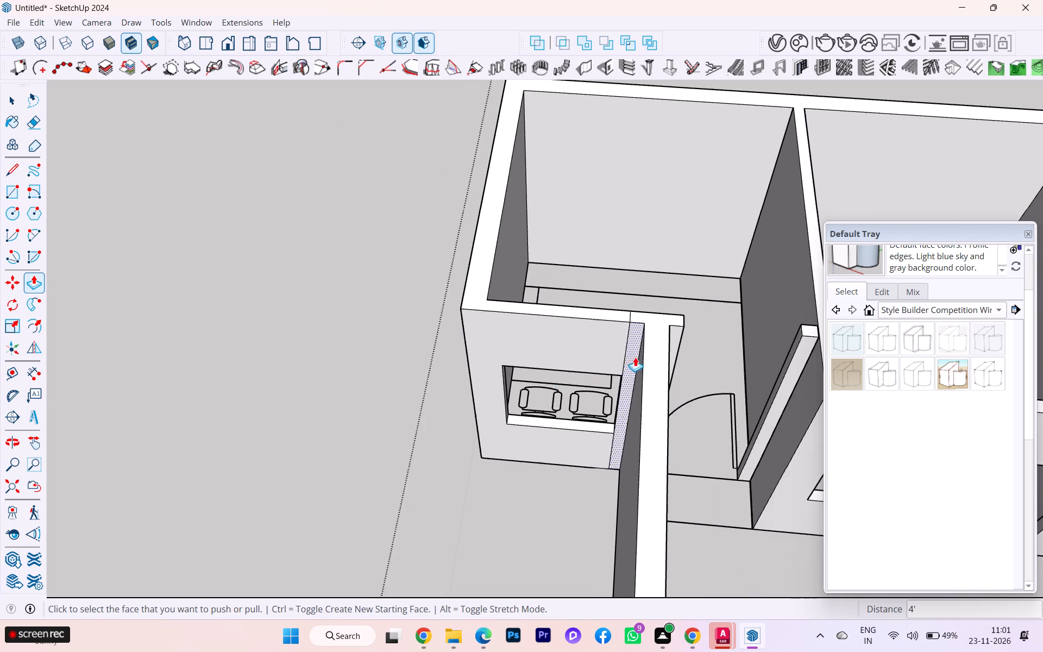
scroll(656, 349, "up", 5)
scroll(682, 334, "down", 1)
middle_click_drag(682, 334, 477, 266)
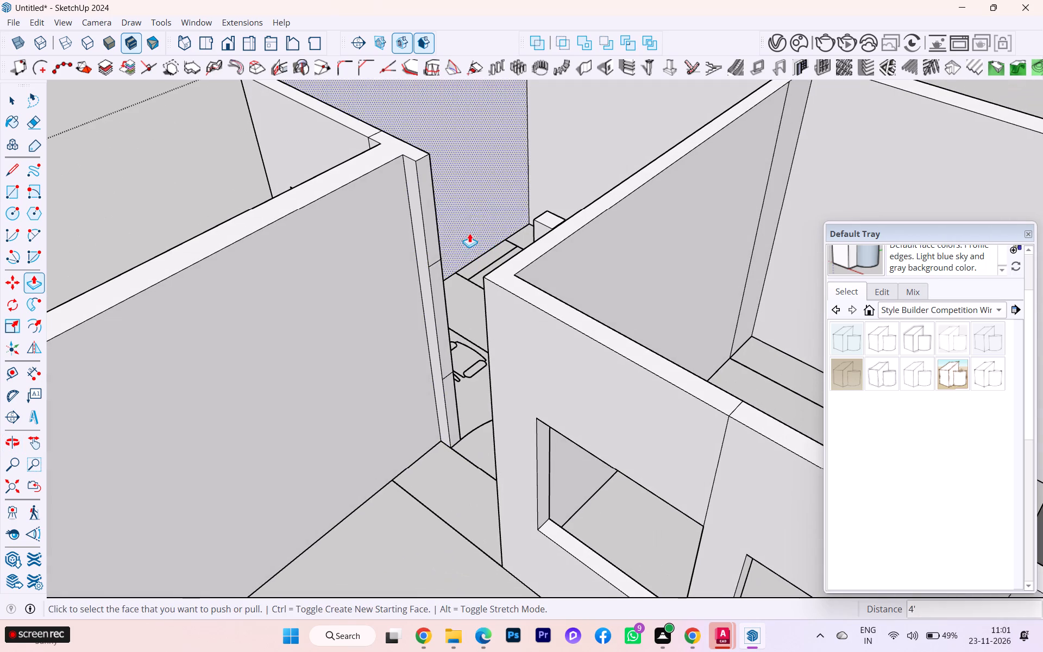
left_click(427, 219)
left_click(538, 219)
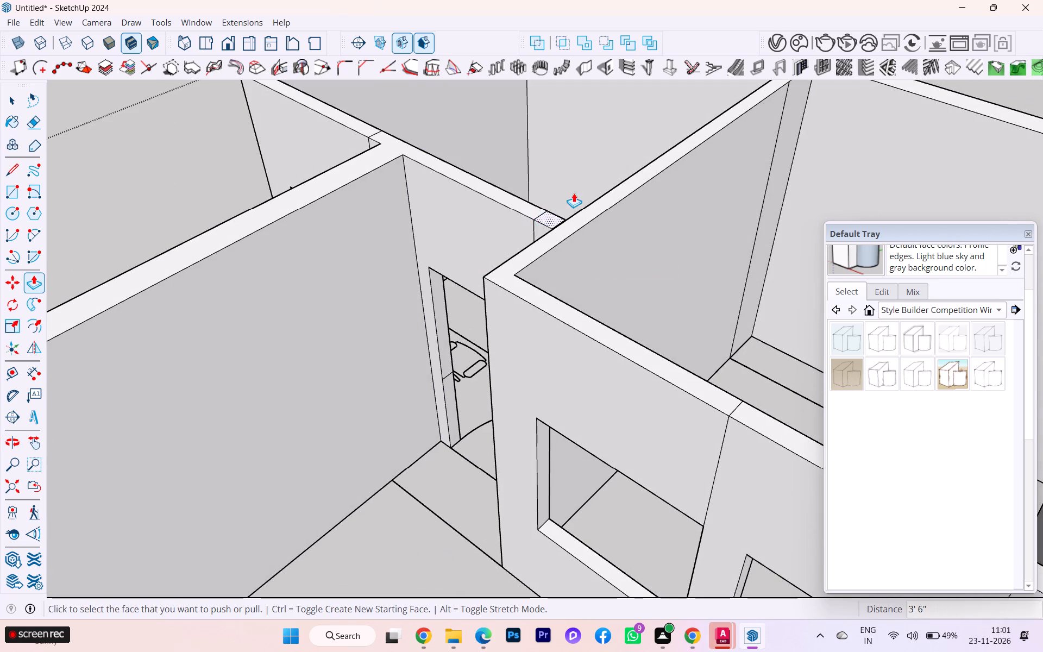
Push/Pull the upper jamb section 3' 6" across the door opening at the exterior wall's corner, at the long wall's other end, forming its lintel.
scroll(593, 183, "down", 4)
scroll(460, 239, "down", 1)
scroll(460, 239, "up", 1)
scroll(462, 237, "down", 6)
scroll(465, 235, "up", 1)
scroll(466, 235, "down", 1)
scroll(527, 210, "down", 1)
scroll(527, 210, "up", 1)
scroll(529, 210, "down", 4)
scroll(635, 214, "down", 3)
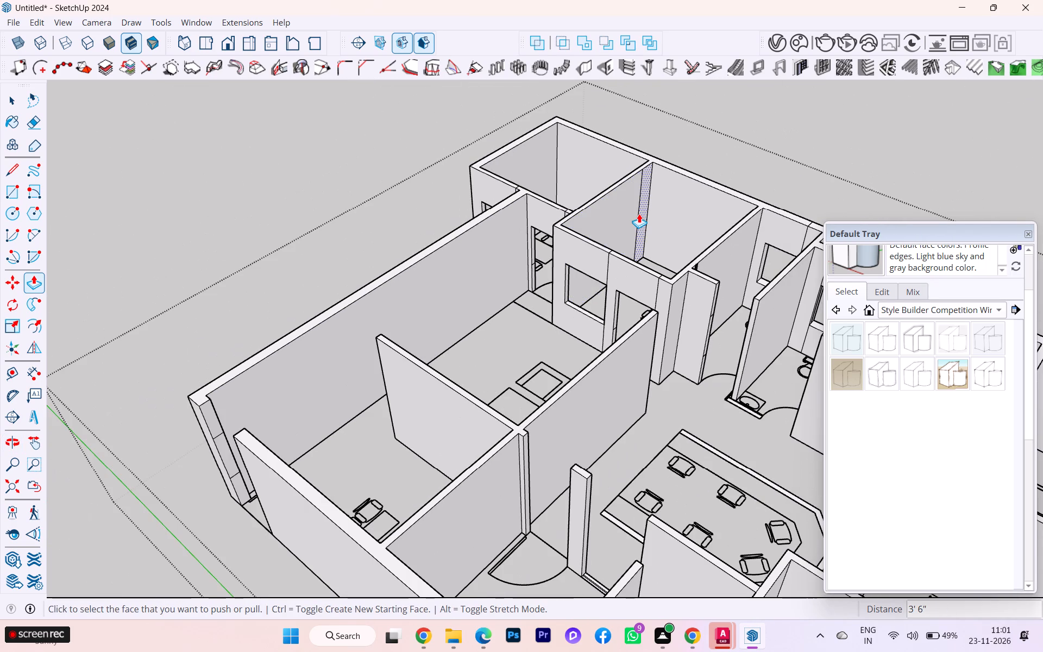
left_click(211, 410)
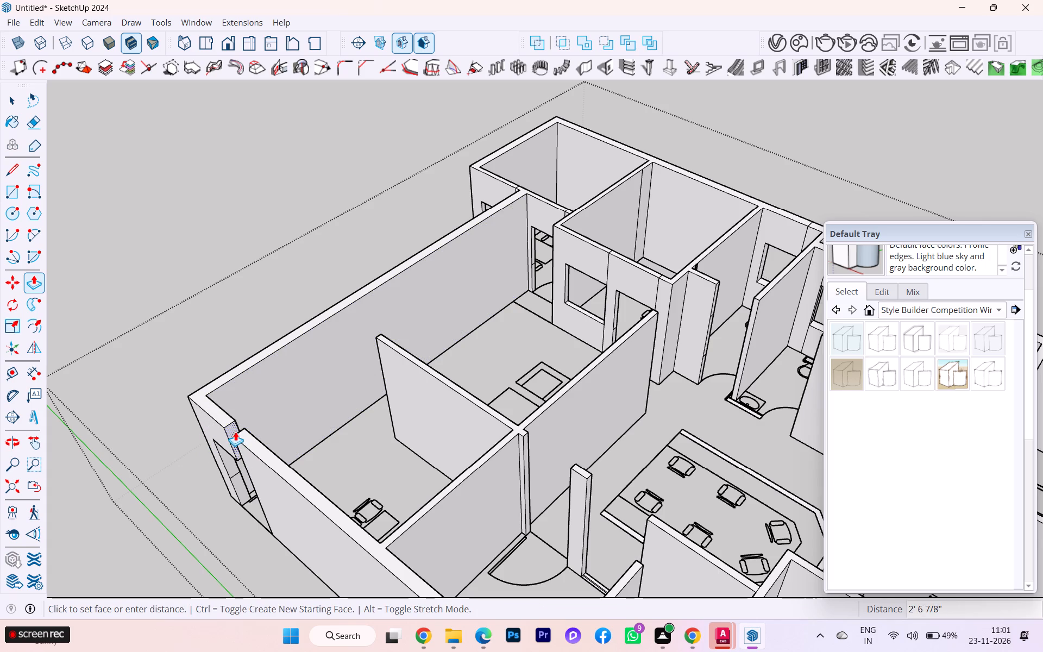
scroll(225, 440, "up", 9)
left_click(243, 436)
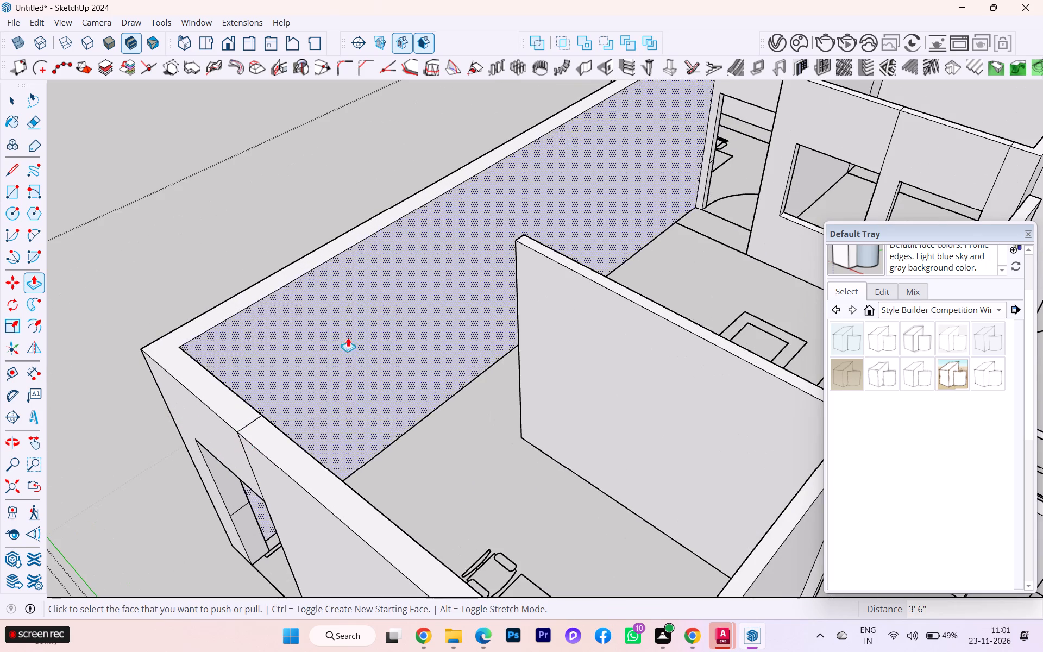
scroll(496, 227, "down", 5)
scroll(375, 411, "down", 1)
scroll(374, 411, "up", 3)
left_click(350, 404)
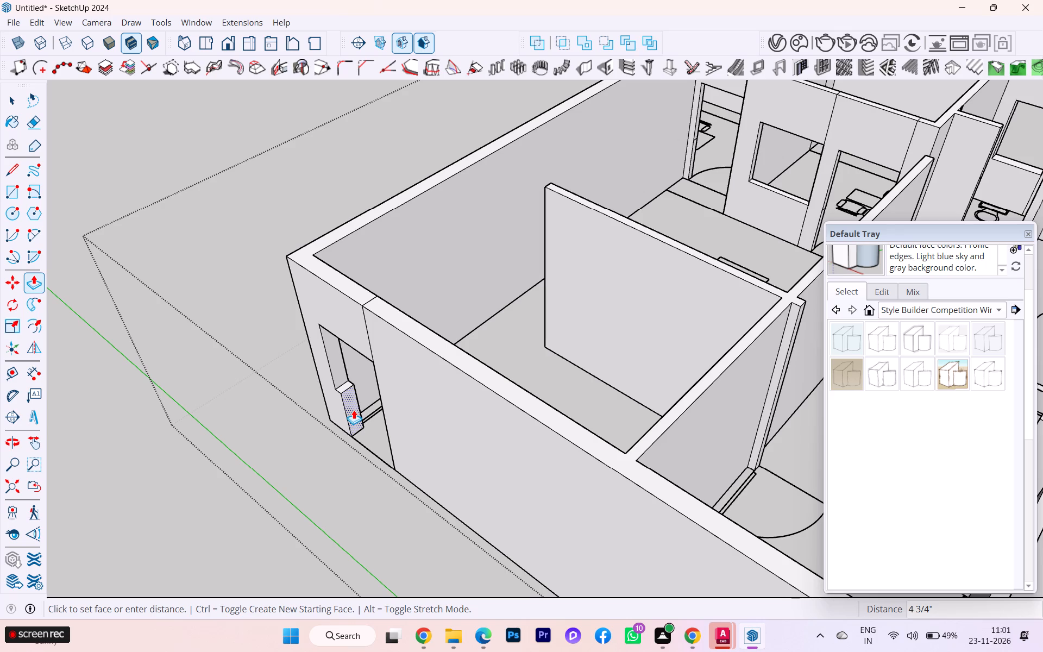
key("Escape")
Push/Pull the upper and lower jamb sections 3' across the toilet's window opening in the same exterior wall, forming its lintel and sill.
scroll(357, 209, "down", 3)
scroll(357, 209, "up", 1)
scroll(357, 209, "down", 3)
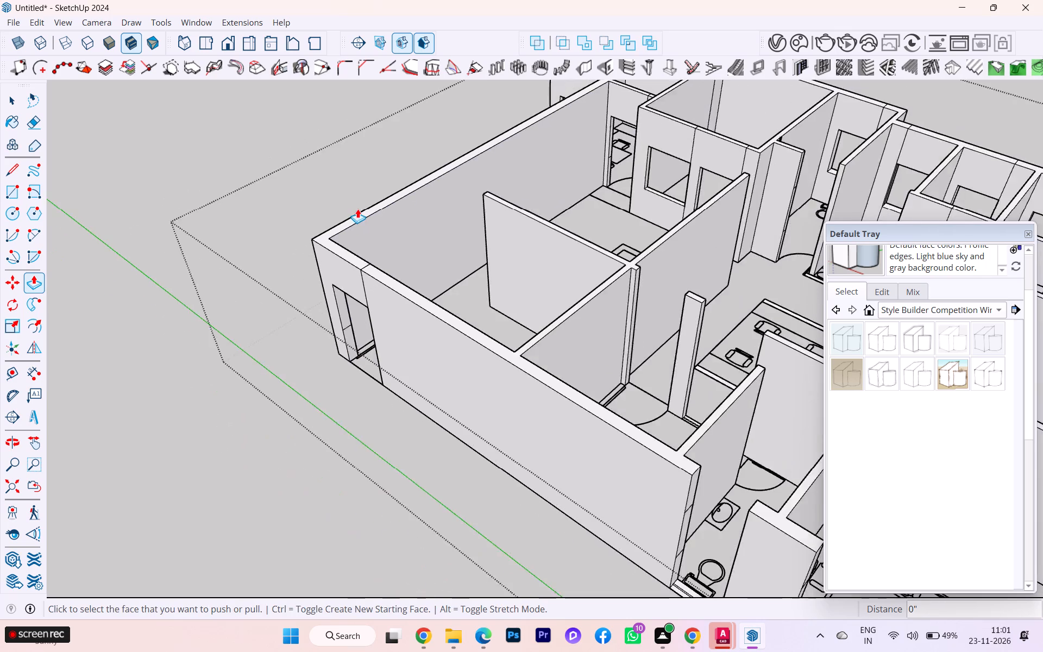
scroll(357, 209, "down", 4)
scroll(338, 207, "up", 2)
scroll(338, 207, "down", 2)
scroll(337, 207, "up", 2)
scroll(337, 207, "down", 2)
scroll(578, 296, "up", 3)
scroll(600, 281, "down", 1)
scroll(600, 281, "up", 1)
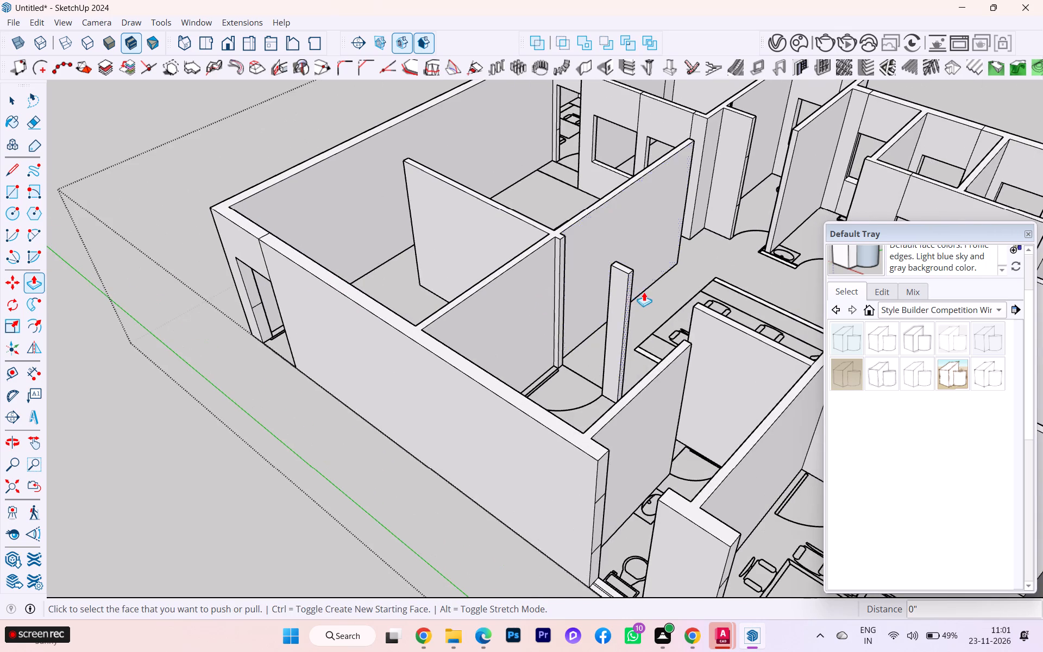
scroll(644, 292, "down", 1)
scroll(644, 292, "up", 1)
middle_click_drag(616, 302, 372, 331)
scroll(337, 469, "up", 3)
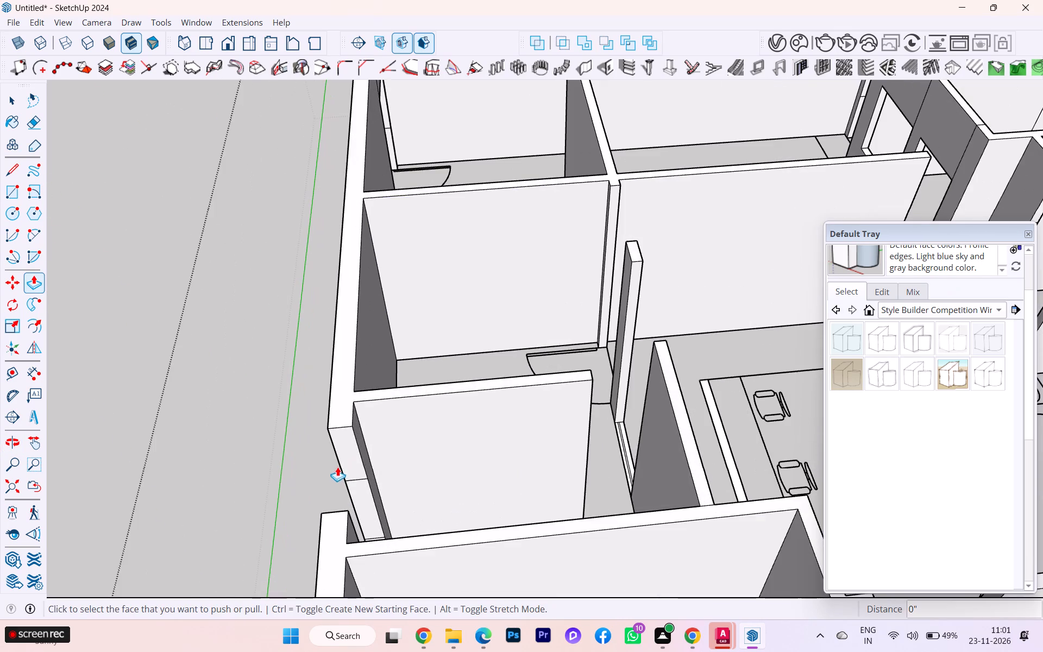
middle_click_drag(336, 462, 595, 370)
scroll(347, 359, "down", 3)
scroll(308, 368, "up", 1)
scroll(275, 379, "down", 3)
scroll(606, 274, "up", 2)
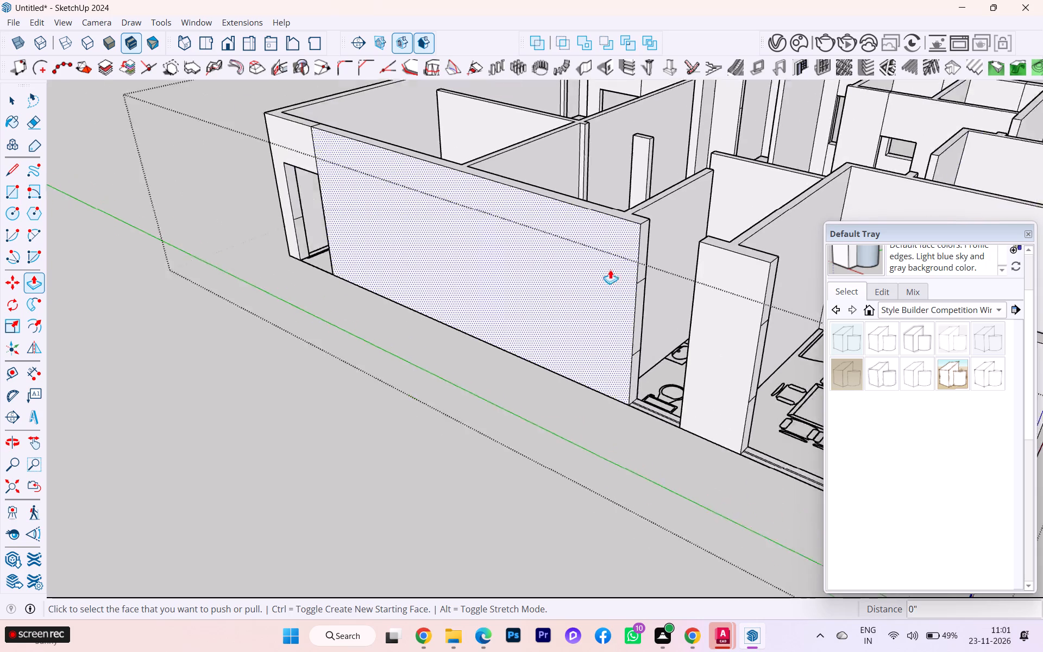
scroll(610, 269, "up", 4)
scroll(652, 234, "down", 1)
left_click(655, 229)
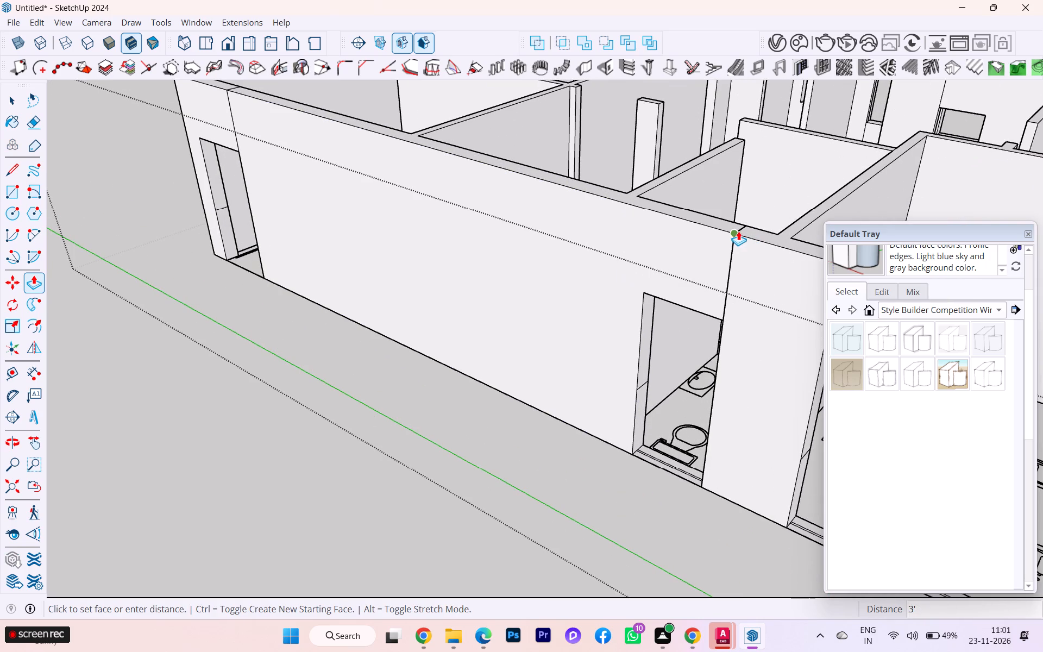
left_click(738, 230)
scroll(658, 417, "up", 2)
left_click(633, 410)
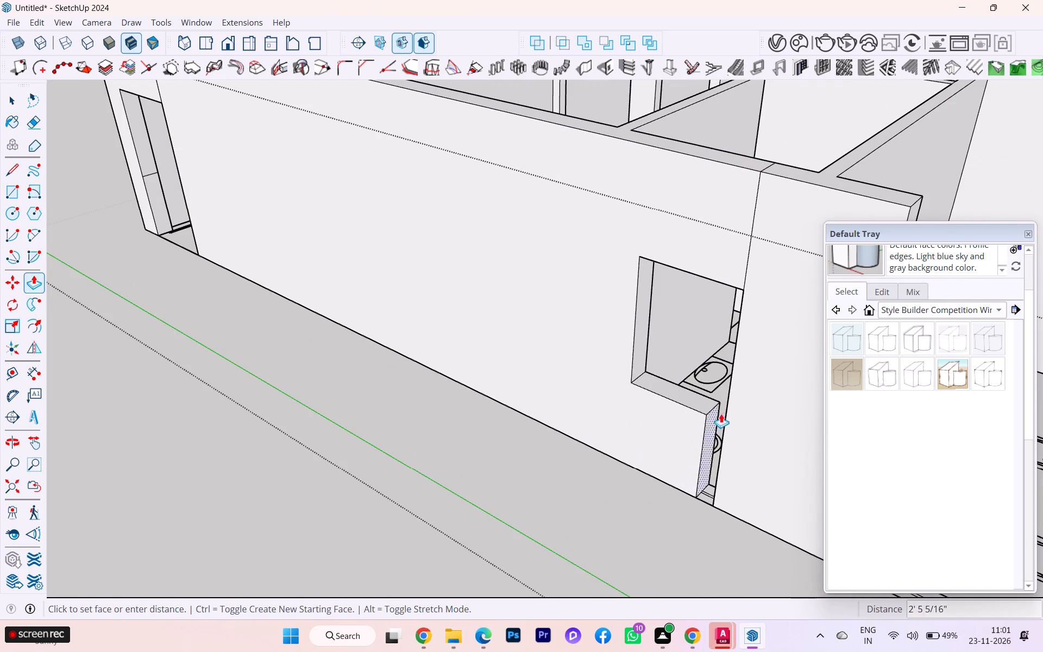
left_click(733, 403)
Push/Pull the upper and lower jamb sections 8' across the conference room's exterior window opening, forming its lintel and sill.
scroll(470, 323, "down", 3)
scroll(435, 324, "up", 1)
scroll(431, 325, "down", 1)
scroll(411, 328, "up", 2)
scroll(407, 328, "down", 2)
scroll(380, 333, "up", 1)
scroll(379, 332, "down", 3)
scroll(418, 302, "down", 3)
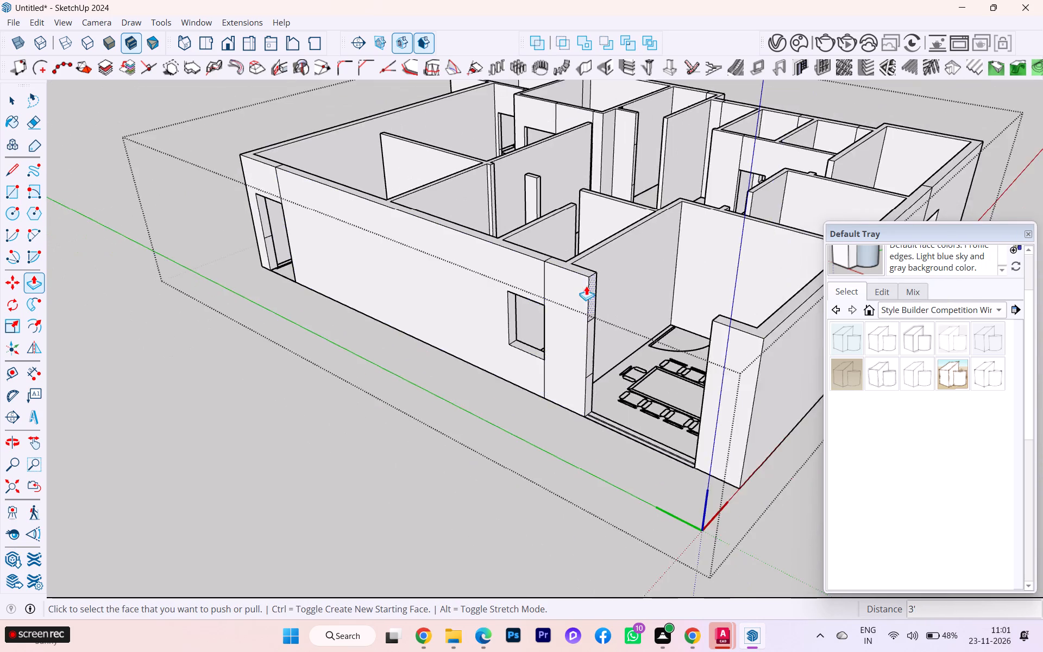
scroll(585, 286, "up", 4)
left_click(601, 289)
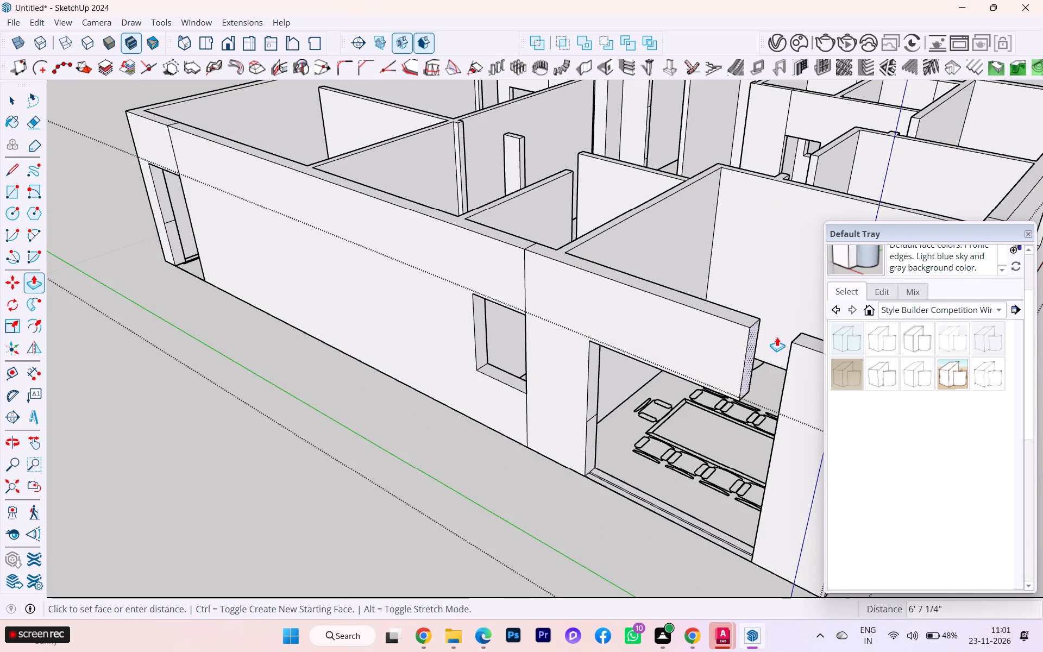
left_click(797, 341)
left_click(587, 441)
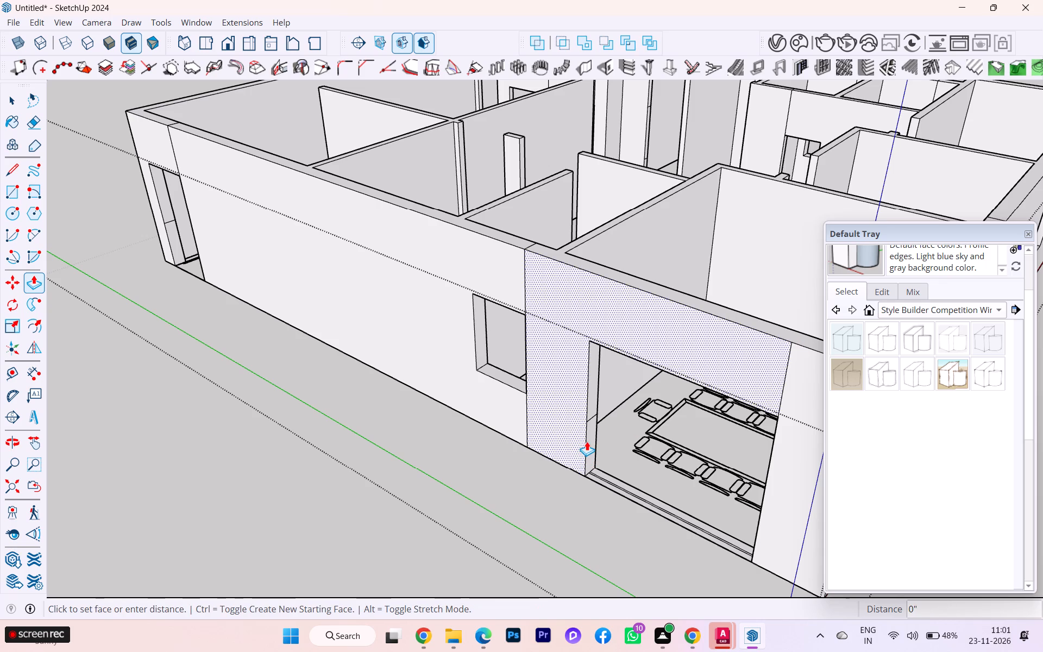
key("Escape")
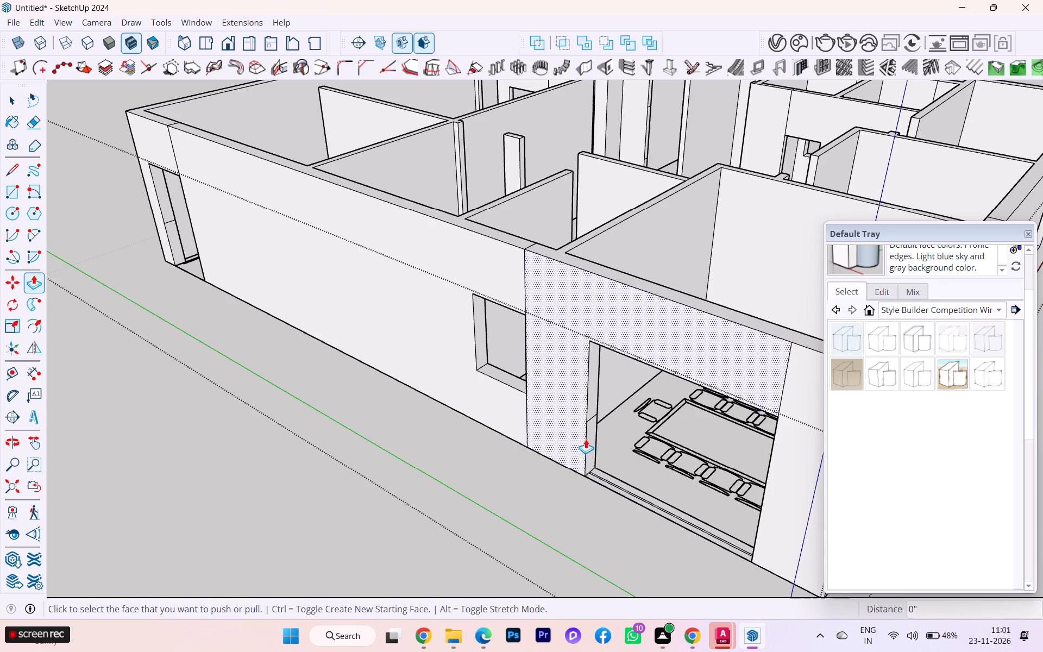
left_click(591, 435)
left_click(766, 482)
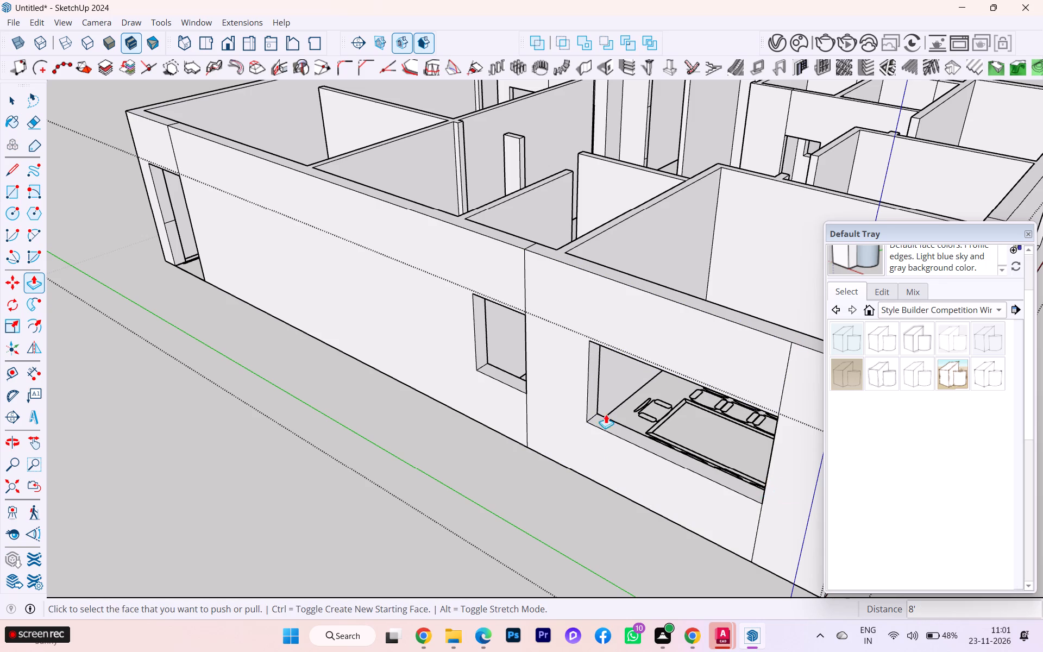
Push/Pull the upper jamb section 3' 6" across the door opening of the three-chair room beside the conference room, forming its lintel.
scroll(400, 347, "down", 6)
middle_click_drag(714, 346, 363, 499)
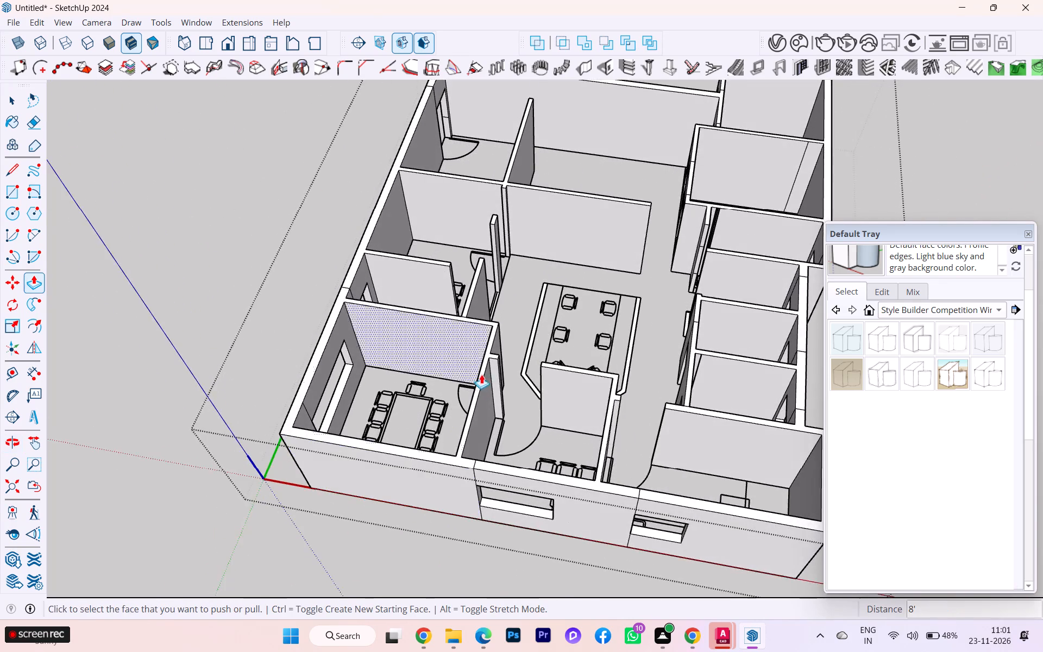
scroll(481, 374, "up", 1)
scroll(481, 374, "down", 1)
scroll(481, 374, "up", 2)
scroll(512, 346, "down", 1)
scroll(520, 344, "up", 1)
scroll(520, 343, "down", 2)
scroll(520, 343, "up", 2)
middle_click_drag(543, 342, 788, 311)
scroll(620, 322, "up", 4)
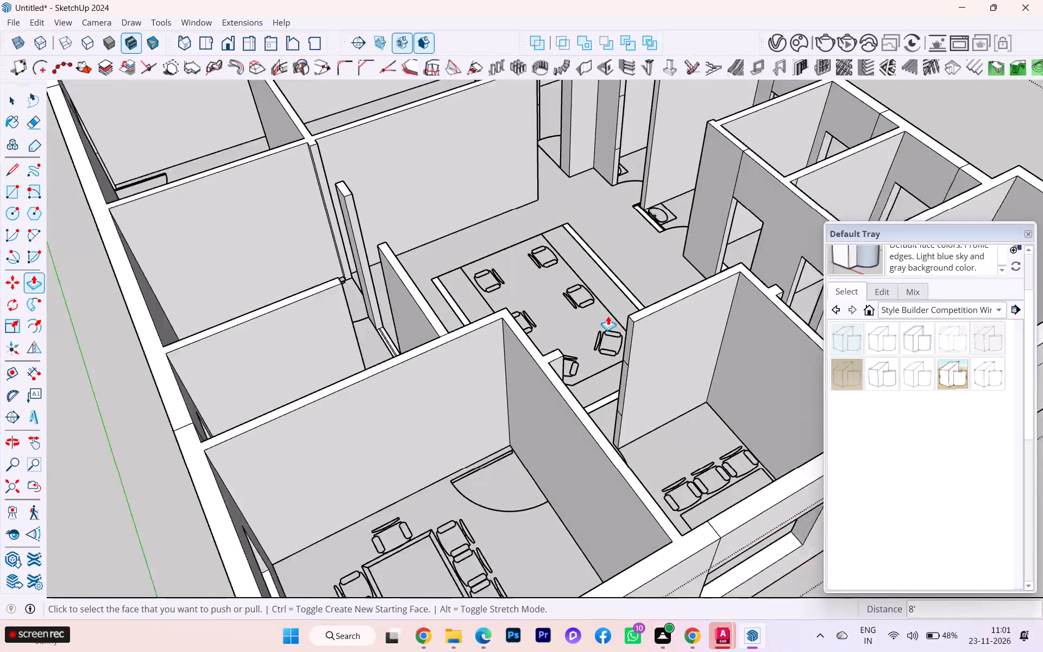
scroll(608, 316, "up", 4)
left_click(634, 330)
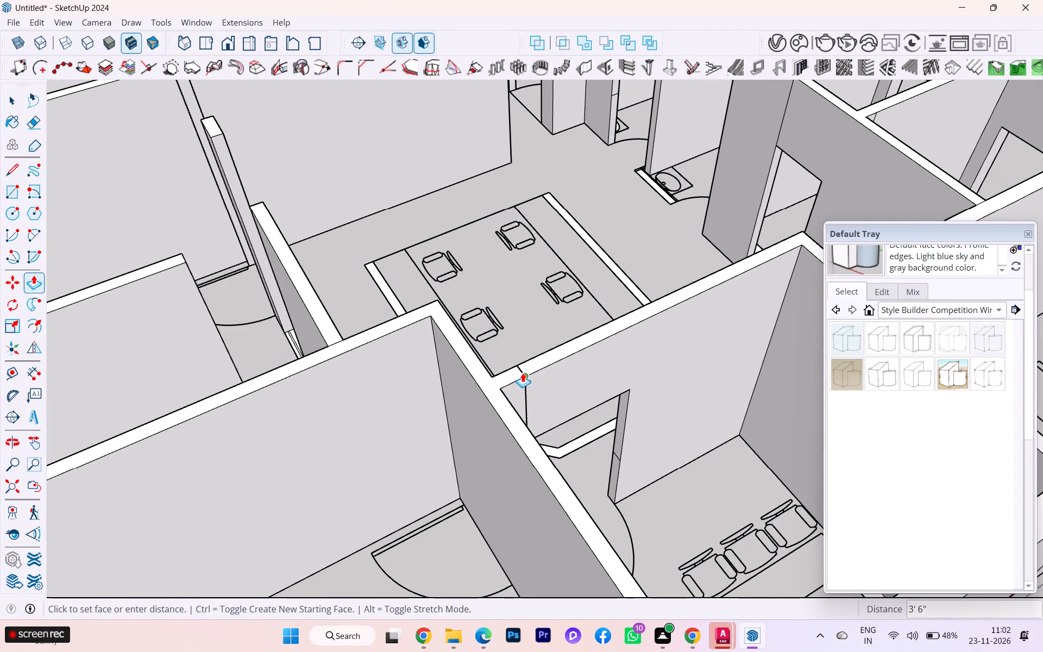
left_click(523, 373)
Examine the three-chair room's door opening and the adjoining conference room walls for openings that still need lintels.
scroll(652, 403, "down", 1)
middle_click_drag(651, 403, 494, 412)
scroll(501, 442, "up", 2)
scroll(504, 447, "down", 1)
scroll(507, 451, "up", 1)
scroll(541, 484, "up", 3)
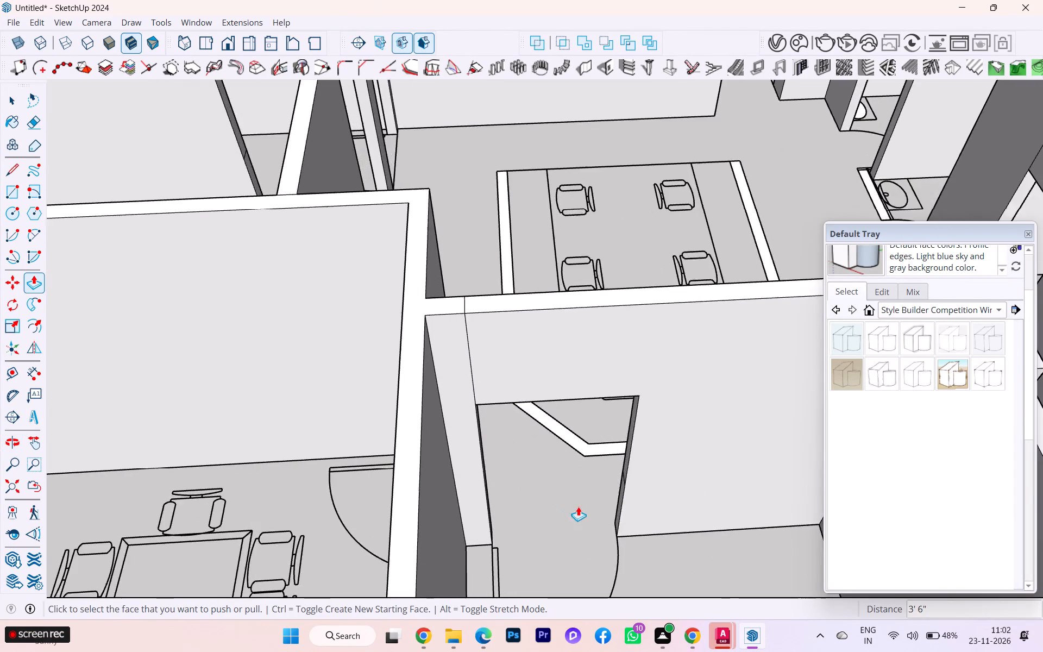
scroll(601, 506, "down", 2)
middle_click_drag(614, 501, 658, 502)
scroll(641, 495, "up", 4)
scroll(636, 435, "down", 3)
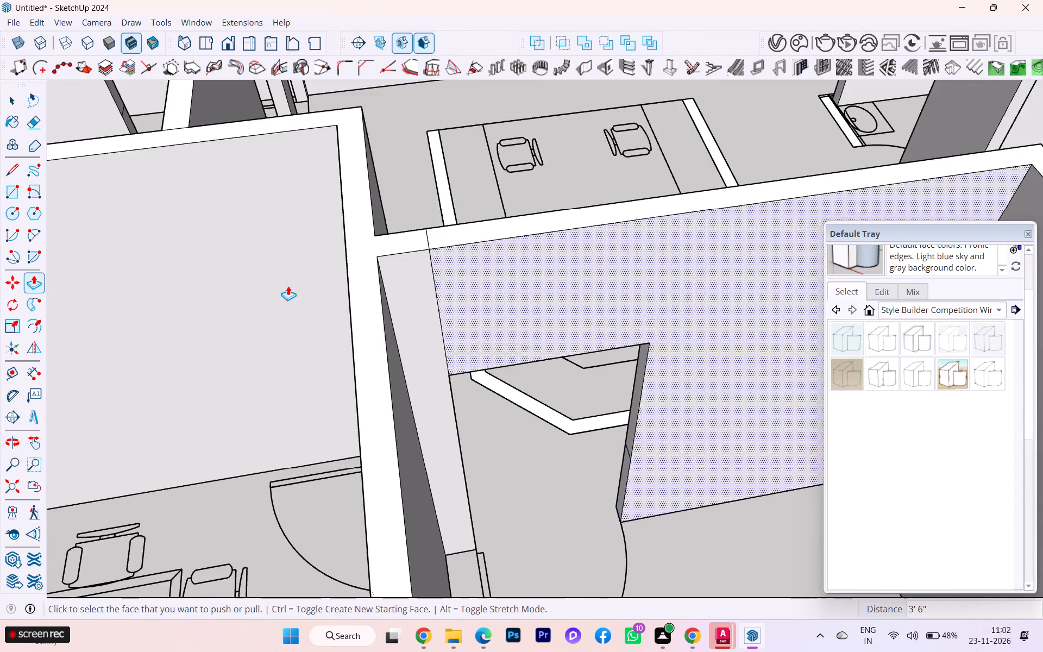
scroll(273, 263, "up", 2)
scroll(273, 263, "down", 4)
scroll(273, 263, "up", 2)
scroll(273, 263, "down", 1)
scroll(388, 298, "down", 2)
scroll(389, 300, "up", 1)
scroll(390, 301, "down", 3)
scroll(390, 303, "up", 1)
scroll(380, 310, "down", 5)
scroll(378, 311, "up", 2)
scroll(378, 311, "down", 1)
scroll(378, 311, "up", 2)
scroll(376, 311, "down", 8)
scroll(376, 311, "up", 1)
scroll(376, 311, "down", 1)
scroll(376, 311, "up", 2)
scroll(376, 311, "down", 2)
scroll(376, 311, "up", 1)
scroll(376, 311, "down", 4)
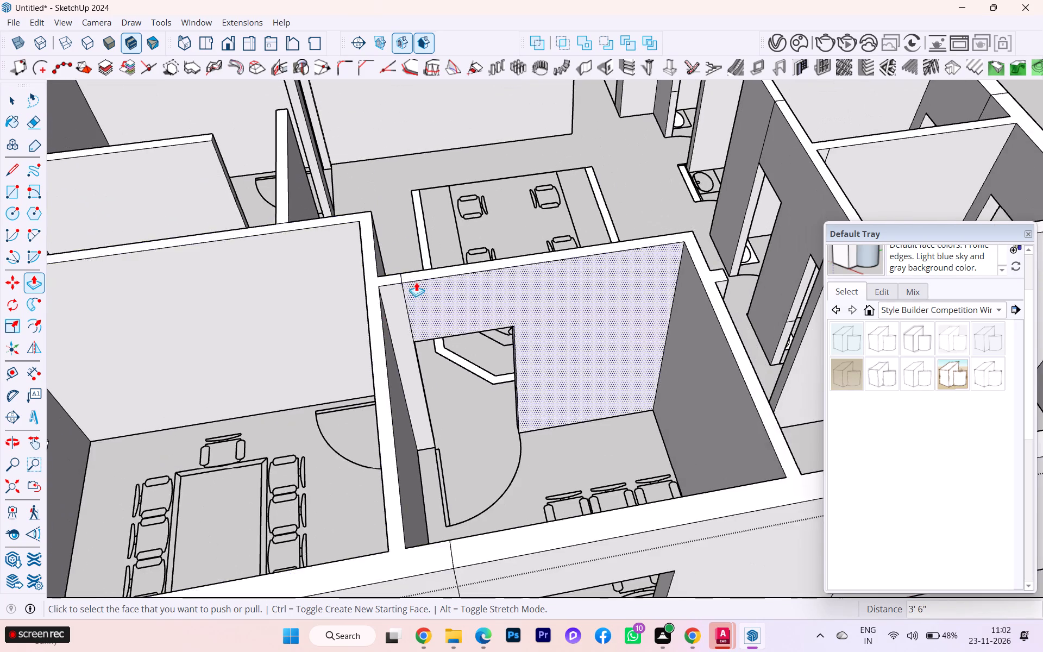
Examine the three-chair room, the toilets and the surrounding rooms for door openings that still need lintels.
scroll(441, 277, "down", 1)
scroll(454, 277, "up", 4)
scroll(457, 277, "down", 5)
scroll(485, 281, "up", 1)
scroll(477, 284, "down", 3)
scroll(476, 284, "up", 2)
scroll(476, 284, "down", 5)
scroll(687, 272, "down", 1)
middle_click_drag(686, 271, 627, 310)
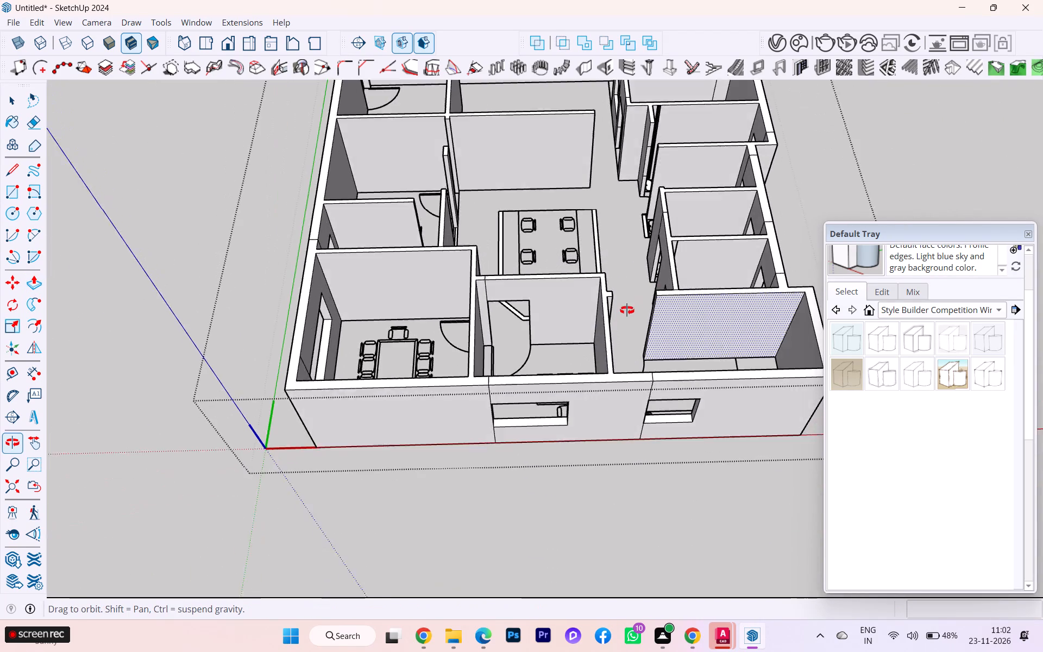
middle_click_drag(627, 310, 675, 353)
scroll(707, 273, "up", 4)
scroll(590, 258, "down", 2)
scroll(487, 264, "up", 1)
scroll(486, 265, "down", 7)
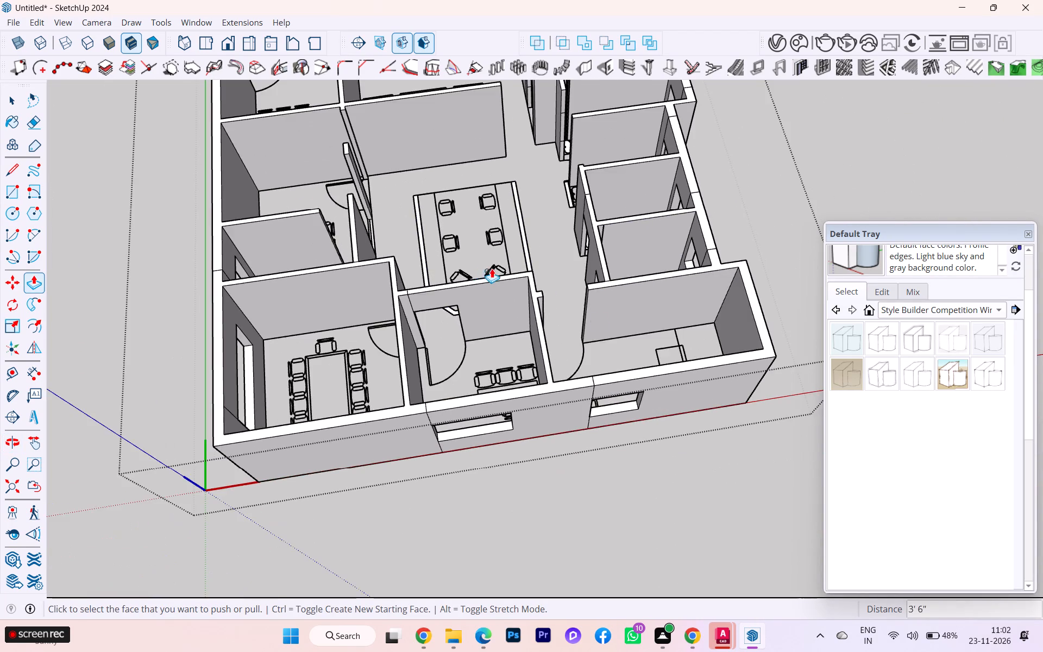
scroll(640, 342, "down", 1)
middle_click_drag(646, 342, 596, 202)
scroll(270, 355, "down", 2)
middle_click_drag(290, 345, 653, 368)
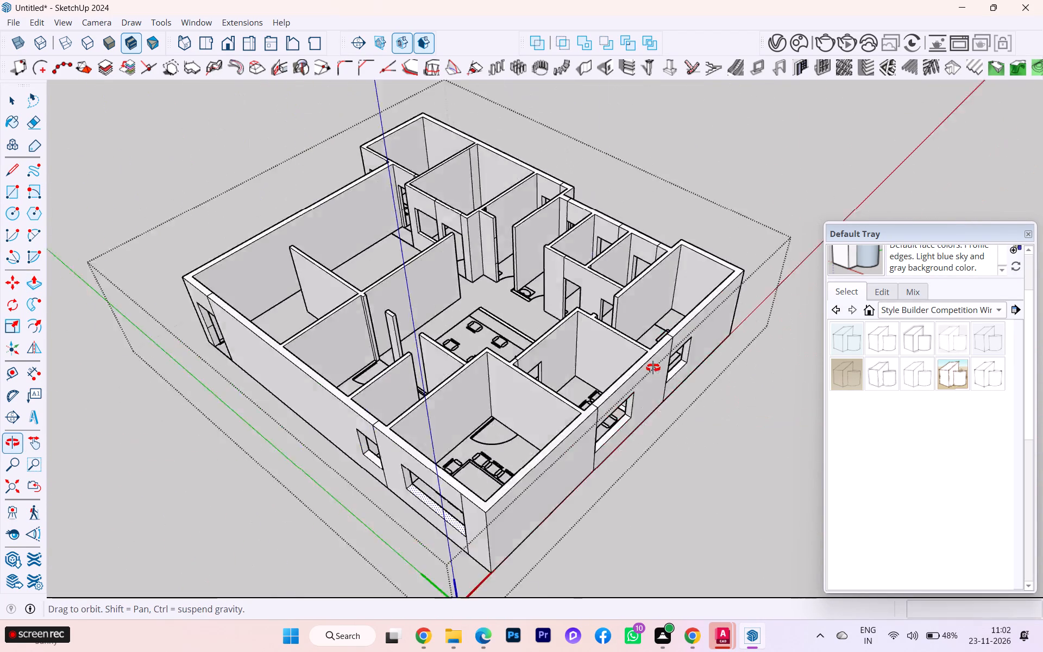
middle_click_drag(653, 368, 712, 362)
scroll(202, 365, "up", 1)
scroll(218, 362, "down", 1)
scroll(226, 360, "up", 1)
middle_click_drag(275, 356, 533, 346)
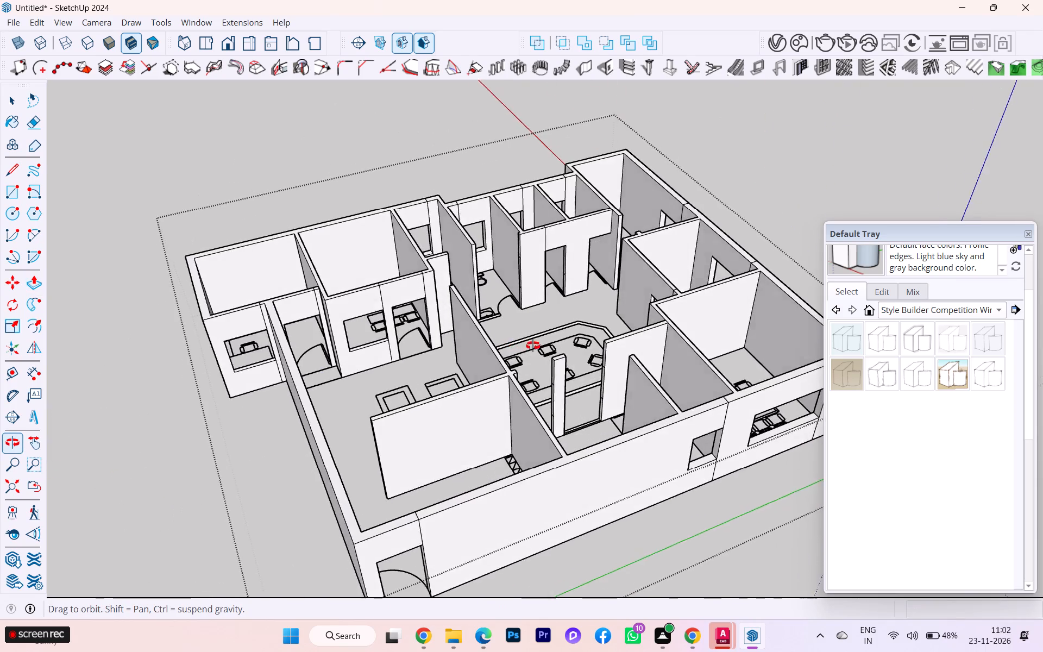
middle_click_drag(533, 346, 780, 326)
scroll(403, 321, "down", 2)
scroll(528, 287, "down", 2)
middle_click_drag(504, 312, 185, 461)
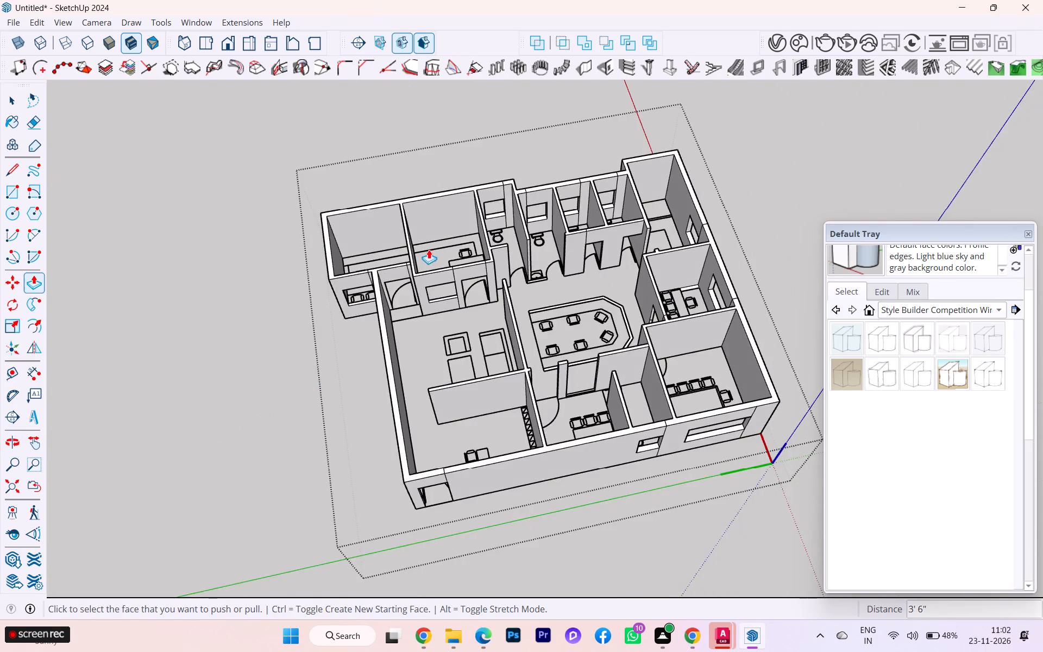
Push/Pull the upper jamb section about 2' 8 9/16" across the end toilet's door opening to the partition wall, forming its lintel.
scroll(429, 249, "up", 5)
scroll(554, 175, "up", 3)
scroll(571, 250, "down", 1)
middle_click_drag(526, 285, 260, 274)
scroll(448, 246, "up", 1)
scroll(451, 246, "down", 1)
scroll(458, 246, "up", 2)
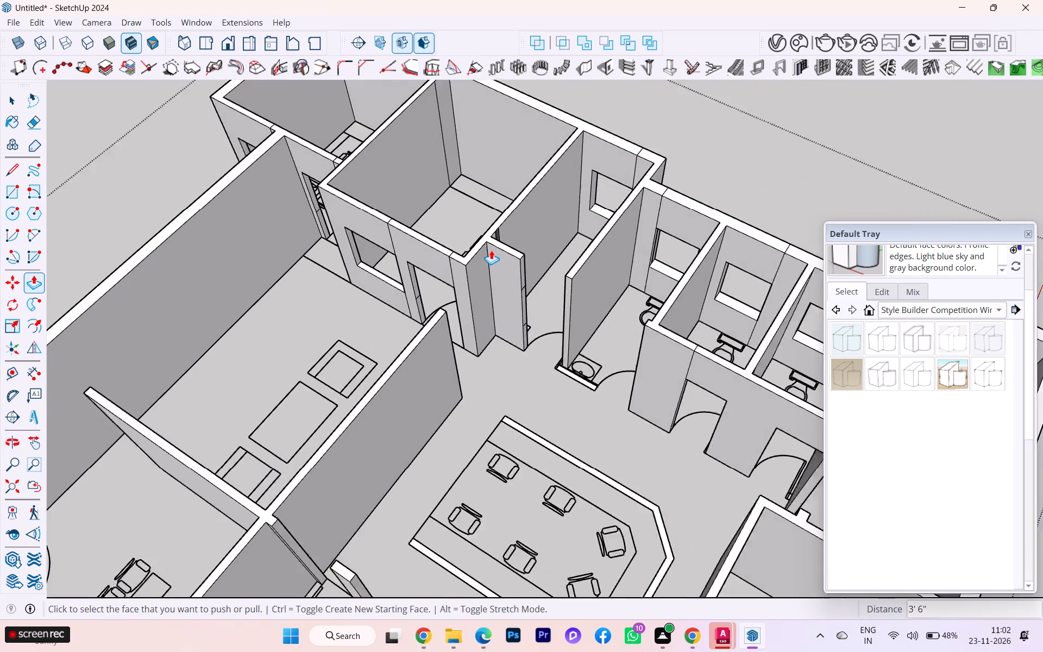
scroll(491, 250, "up", 3)
left_click(532, 273)
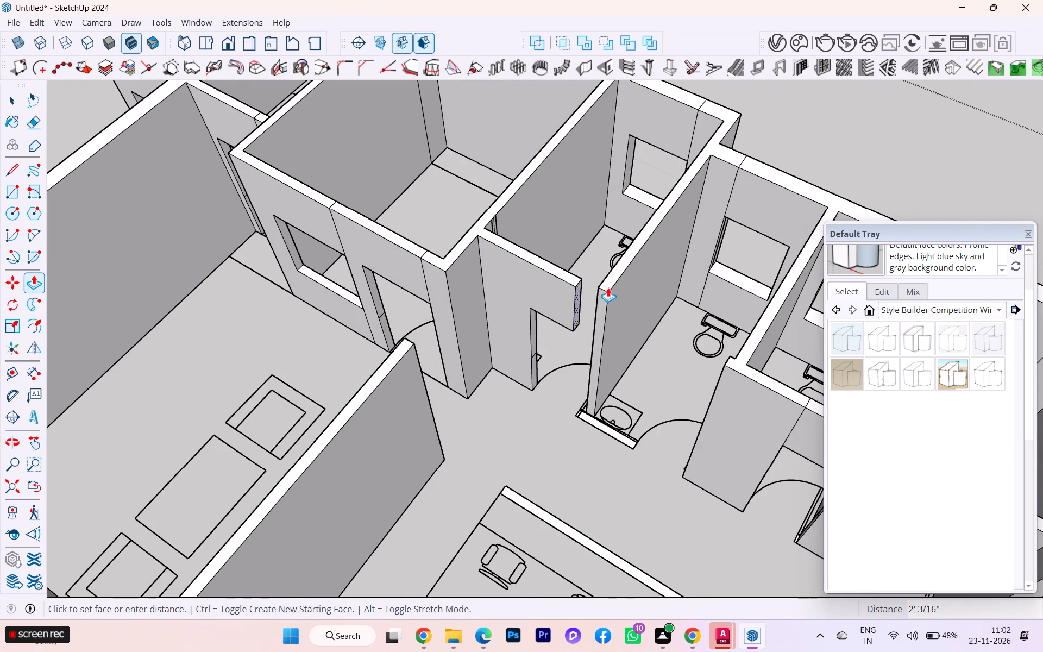
scroll(602, 285, "up", 9)
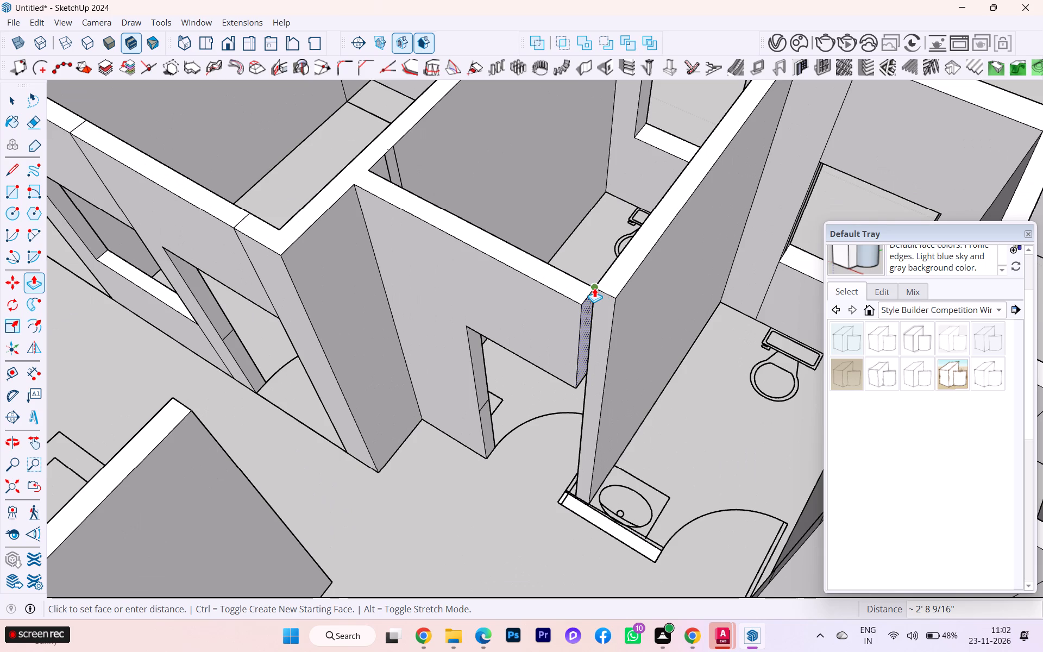
left_click(594, 288)
scroll(514, 372, "down", 2)
scroll(571, 418, "up", 6)
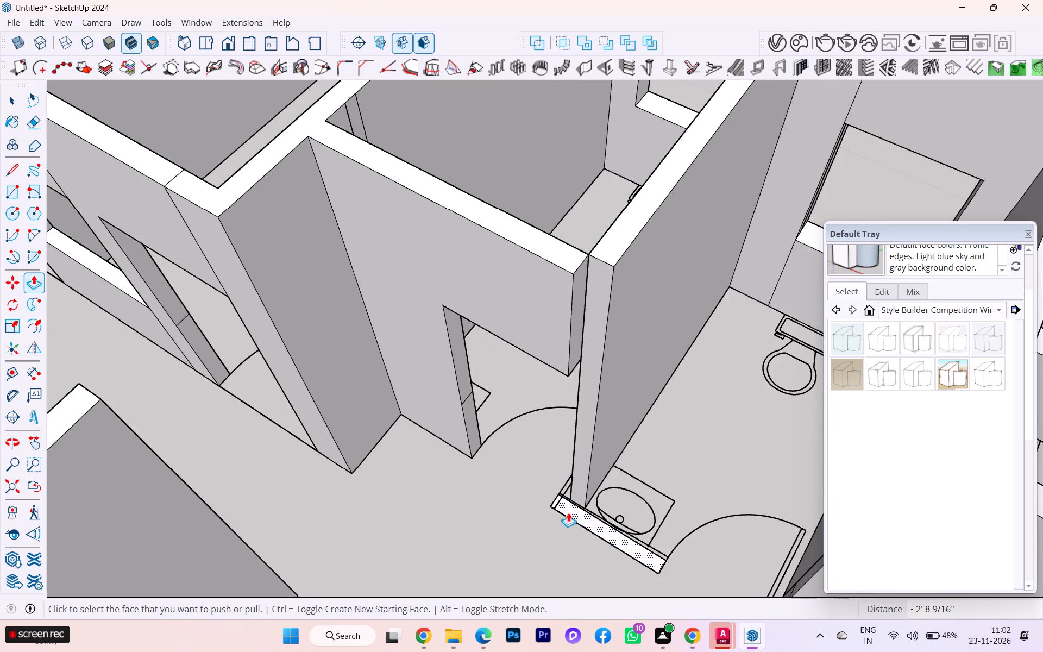
Push/Pull the low wall strip beside the toilet washbasin up to 10', level with the surrounding wall tops.
left_click(568, 513)
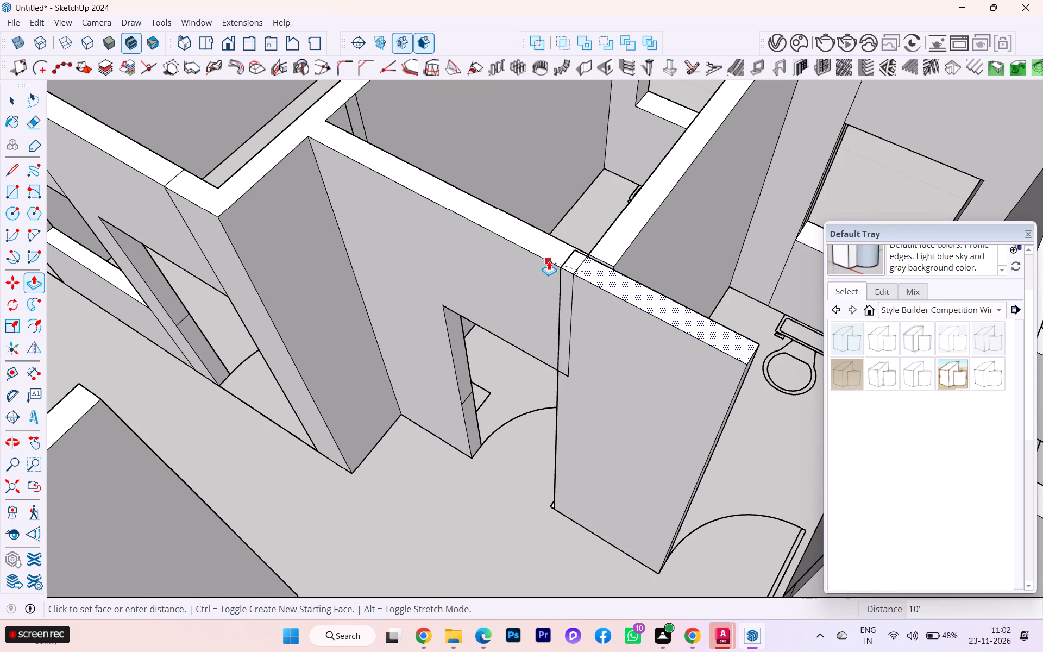
left_click(549, 260)
Push/Pull the upper jamb section 2' 6" across the adjacent toilet's door opening to the raised washbasin wall, forming its lintel.
scroll(500, 322, "up", 2)
scroll(492, 339, "down", 1)
middle_click_drag(488, 344, 619, 346)
scroll(445, 256, "down", 1)
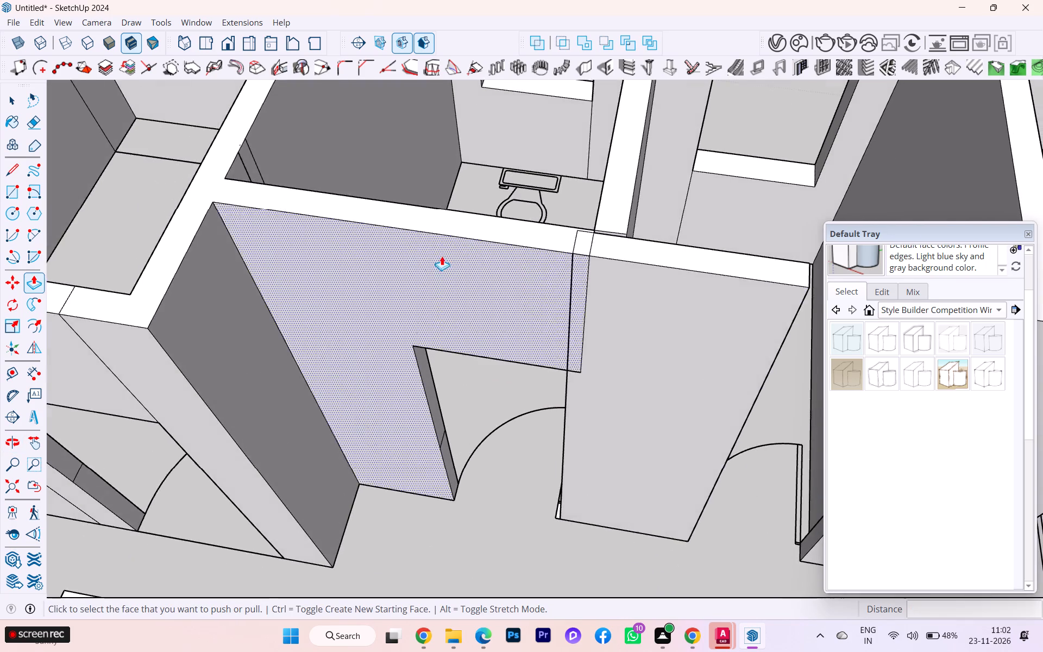
scroll(442, 256, "down", 2)
scroll(429, 258, "up", 3)
scroll(427, 258, "down", 5)
scroll(664, 289, "up", 3)
scroll(630, 305, "down", 1)
middle_click_drag(618, 306, 468, 298)
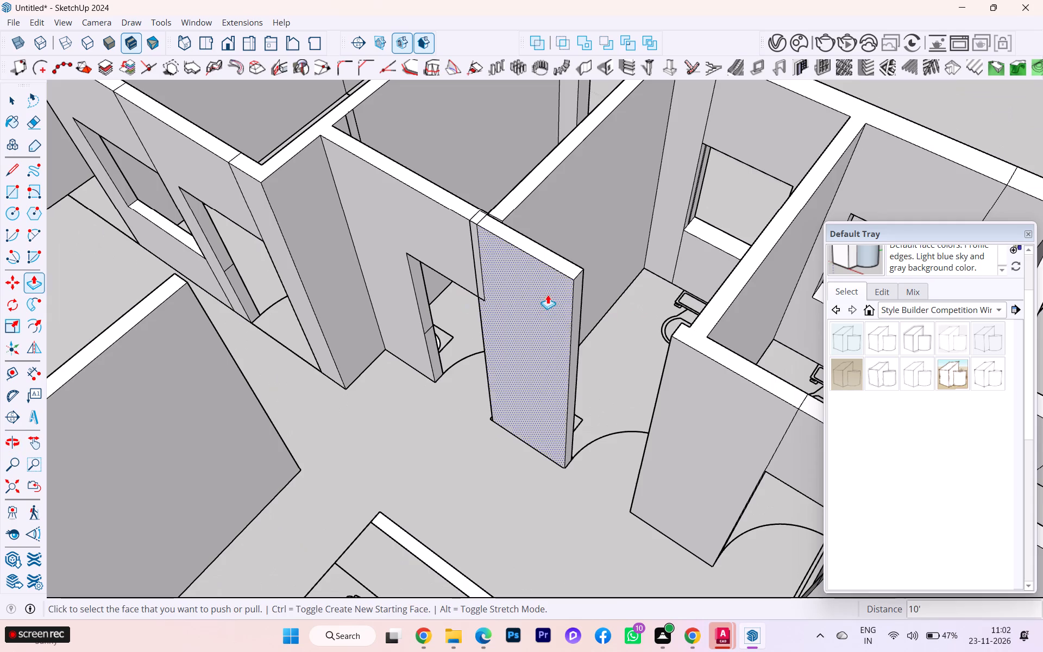
scroll(549, 294, "up", 1)
scroll(549, 297, "down", 1)
middle_click_drag(545, 304, 783, 318)
scroll(680, 287, "up", 4)
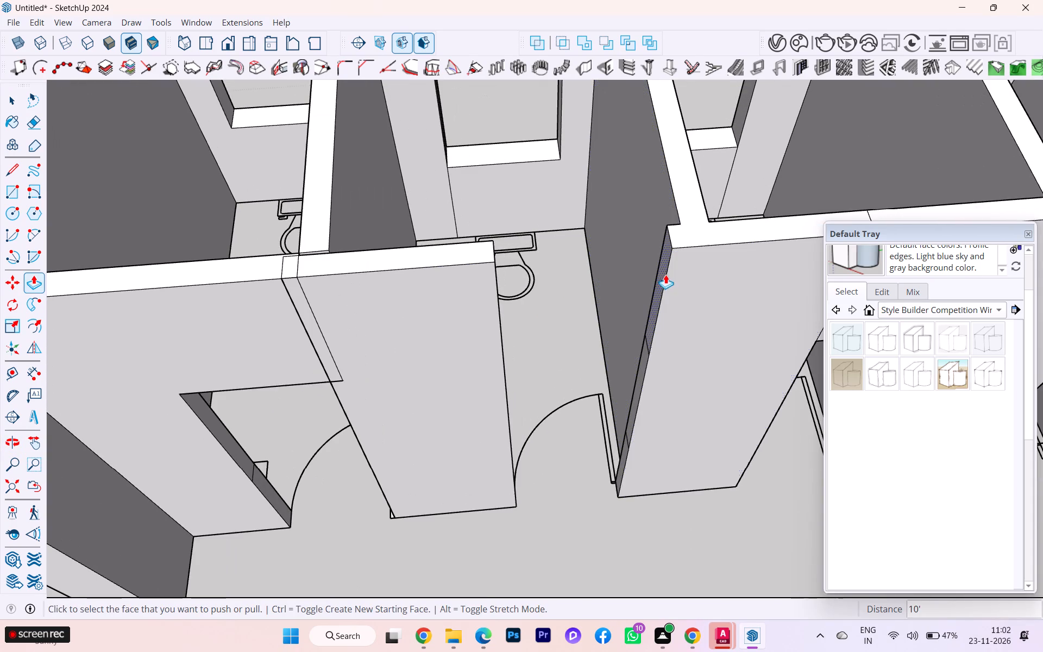
left_click(665, 273)
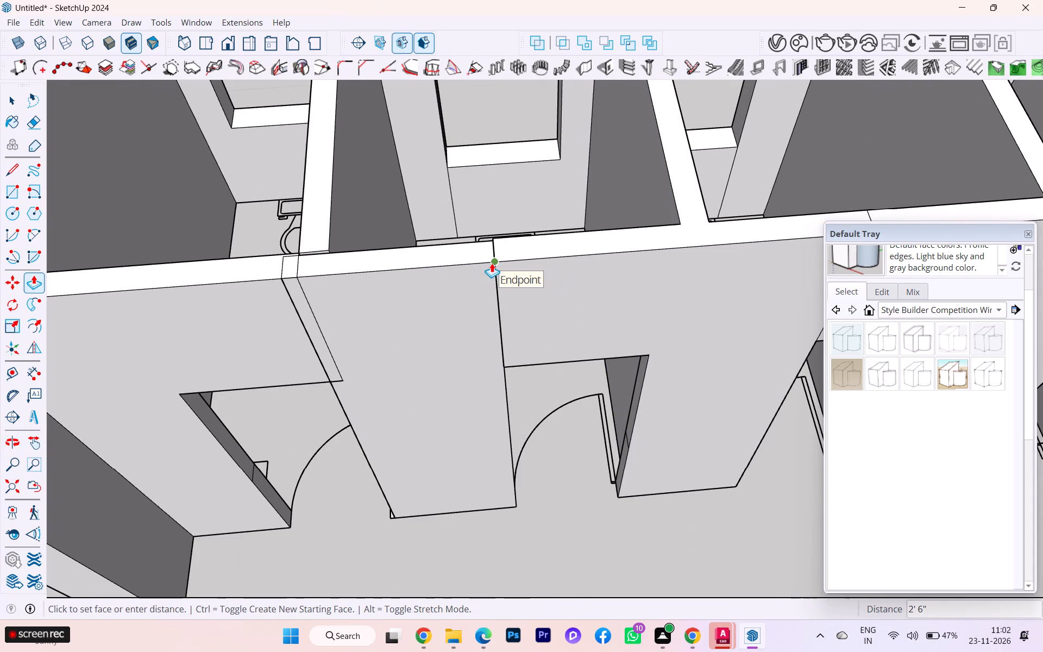
left_click(492, 263)
Push/Pull the inner face of the short washbasin wall by about 1/2" so it sits flush with the adjoining wall.
scroll(514, 320, "up", 5)
scroll(411, 317, "down", 2)
scroll(385, 315, "up", 5)
scroll(393, 294, "down", 2)
scroll(393, 294, "up", 2)
scroll(393, 294, "down", 3)
scroll(415, 286, "up", 1)
scroll(415, 286, "down", 4)
scroll(415, 286, "up", 3)
scroll(416, 286, "down", 2)
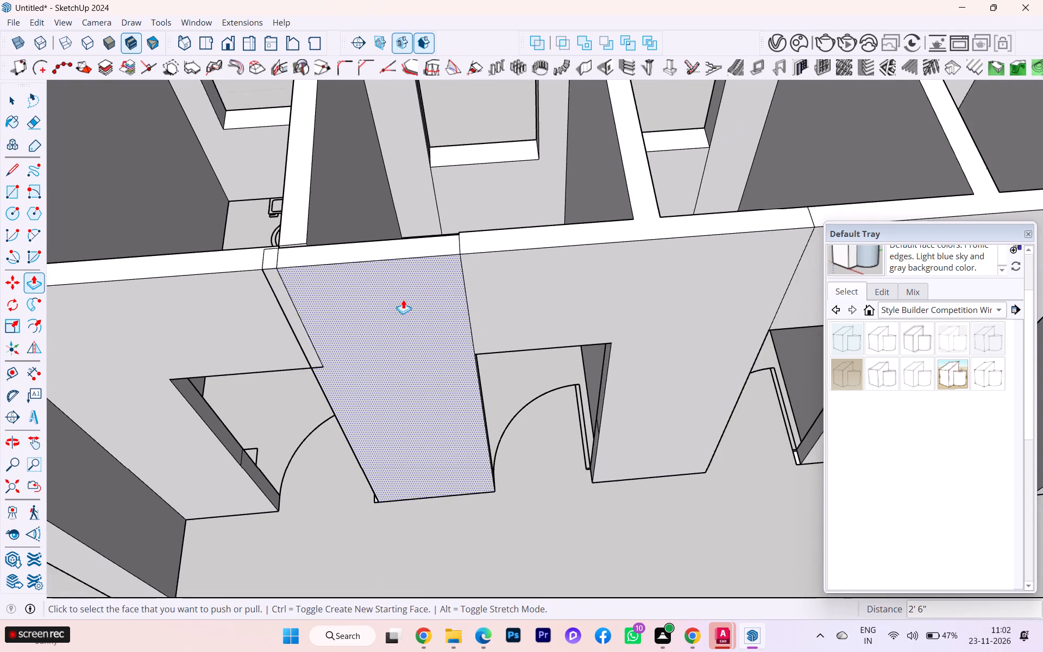
scroll(403, 299, "down", 3)
scroll(378, 289, "up", 1)
middle_click_drag(373, 288, 378, 469)
scroll(430, 391, "down", 1)
middle_click_drag(424, 355, 420, 269)
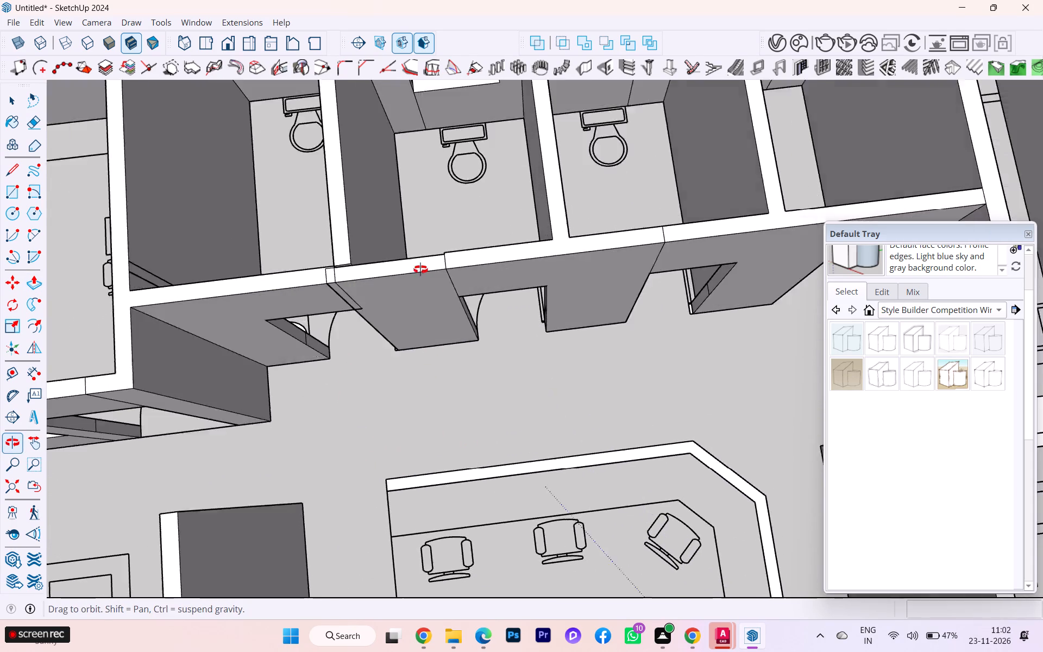
middle_click_drag(420, 269, 423, 237)
scroll(373, 262, "down", 2)
middle_click_drag(359, 298, 758, 281)
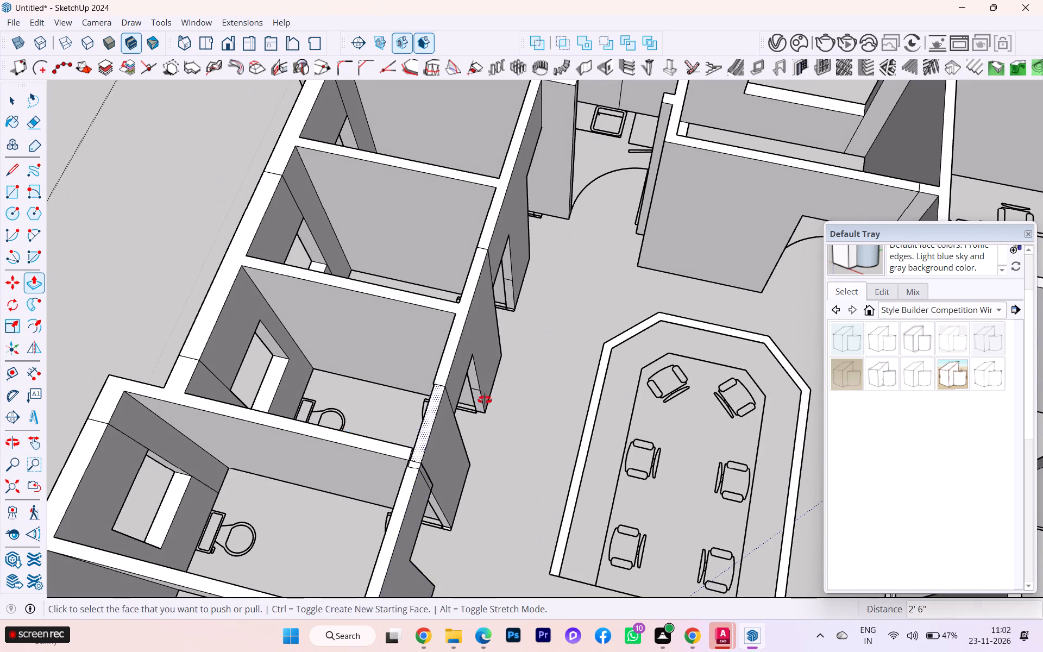
middle_click_drag(480, 401, 800, 323)
scroll(566, 359, "up", 6)
scroll(608, 369, "down", 3)
scroll(609, 369, "up", 3)
left_click(613, 372)
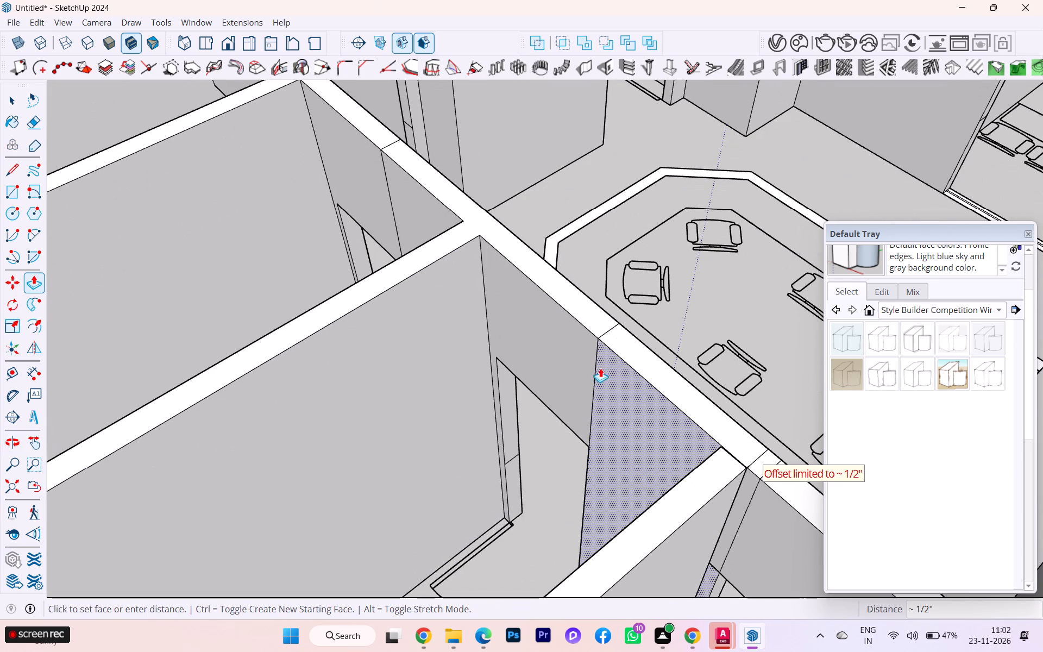
left_click(581, 350)
Examine the lintels, sills and wall joints in the rooms around the central chair area.
scroll(512, 303, "down", 4)
scroll(550, 341, "down", 3)
scroll(619, 369, "down", 2)
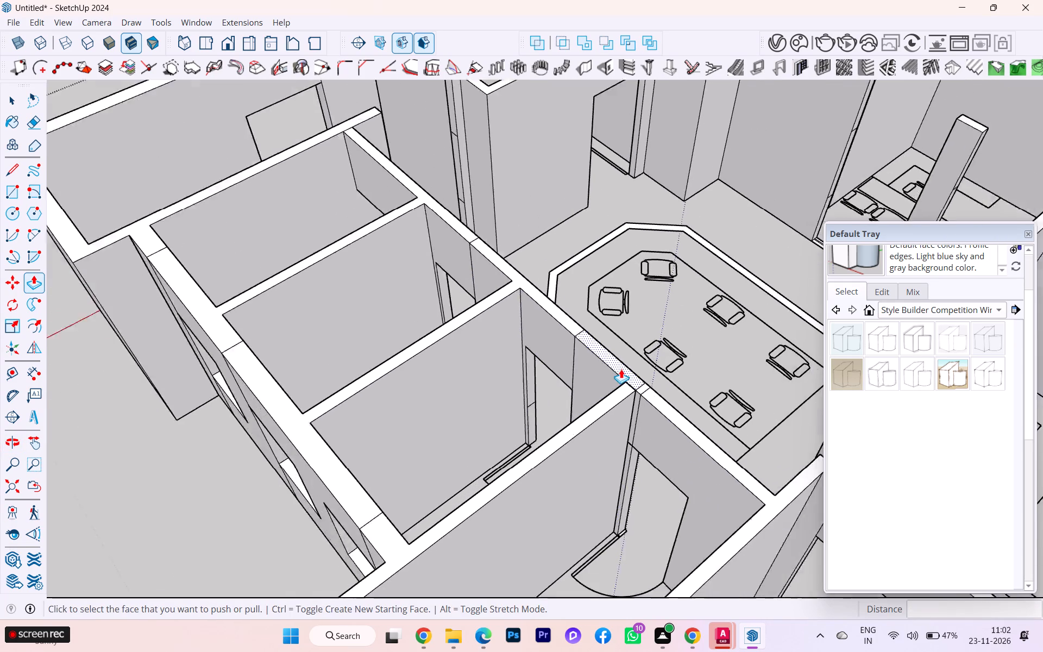
scroll(621, 369, "down", 5)
scroll(626, 365, "up", 8)
scroll(625, 364, "down", 1)
scroll(444, 356, "down", 4)
scroll(457, 306, "down", 4)
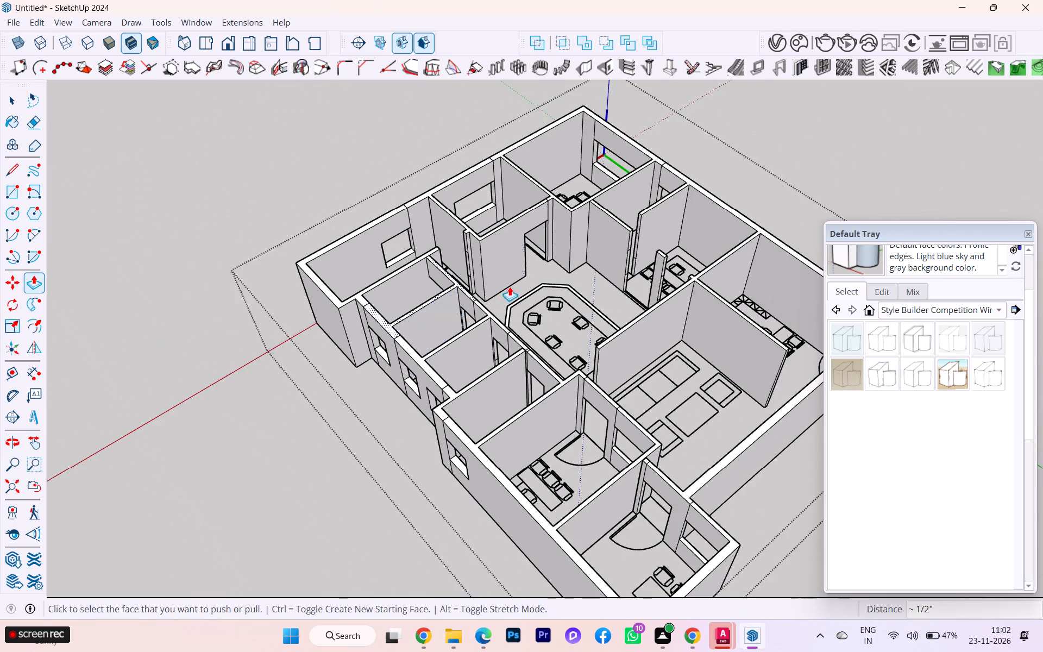
scroll(519, 280, "down", 3)
scroll(479, 226, "up", 1)
scroll(479, 226, "down", 1)
scroll(478, 226, "up", 12)
scroll(554, 213, "down", 1)
scroll(554, 213, "up", 2)
scroll(554, 213, "down", 1)
scroll(554, 213, "up", 1)
scroll(554, 213, "down", 2)
scroll(554, 213, "up", 1)
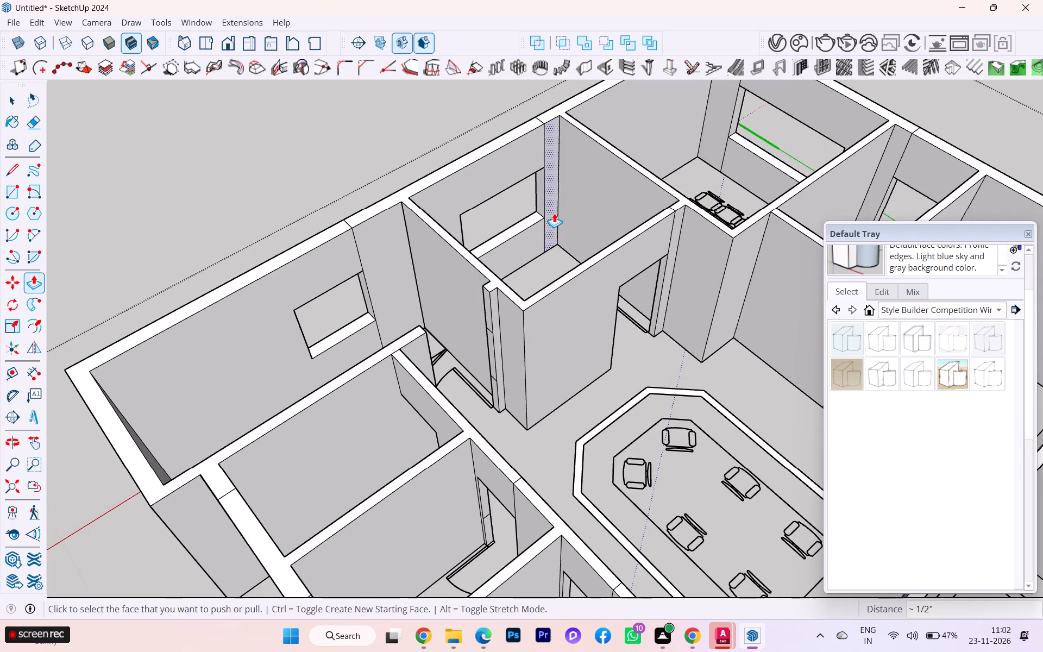
scroll(640, 216, "up", 7)
scroll(708, 229, "down", 1)
scroll(708, 229, "up", 2)
scroll(599, 250, "down", 3)
scroll(406, 285, "down", 2)
scroll(406, 285, "up", 3)
scroll(406, 285, "down", 2)
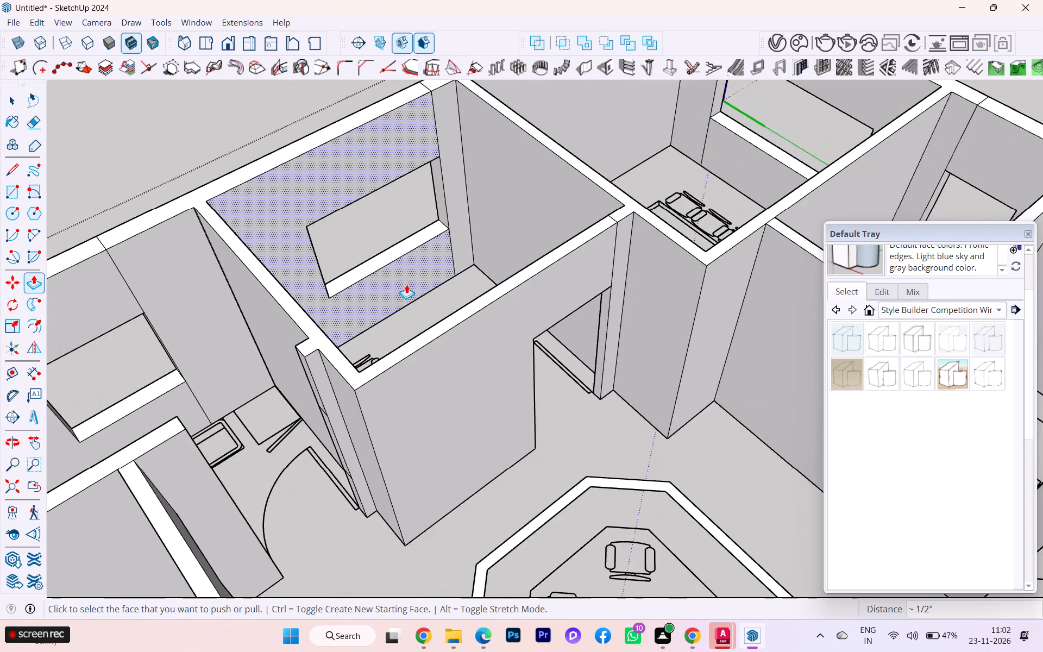
scroll(406, 284, "down", 2)
scroll(424, 277, "up", 1)
scroll(424, 277, "down", 7)
scroll(669, 182, "up", 2)
scroll(627, 190, "down", 2)
scroll(627, 190, "up", 2)
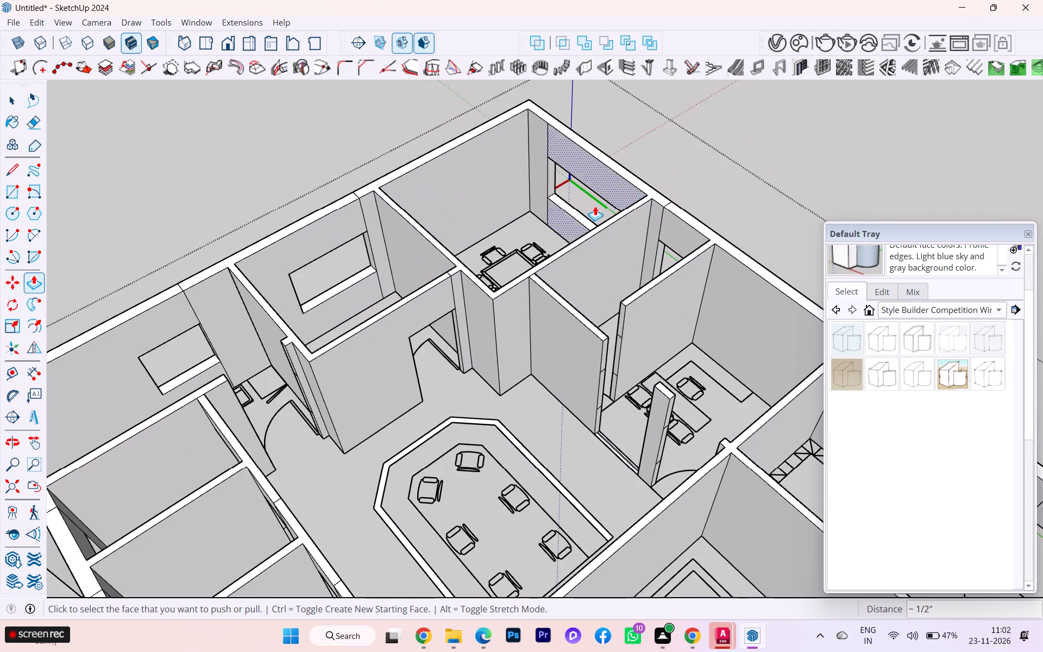
Erase the leftover edges on the wall top and inner wall face beside the window of the toilet next to the conference room.
scroll(593, 206, "up", 2)
scroll(670, 213, "up", 8)
scroll(670, 213, "down", 4)
scroll(670, 212, "up", 2)
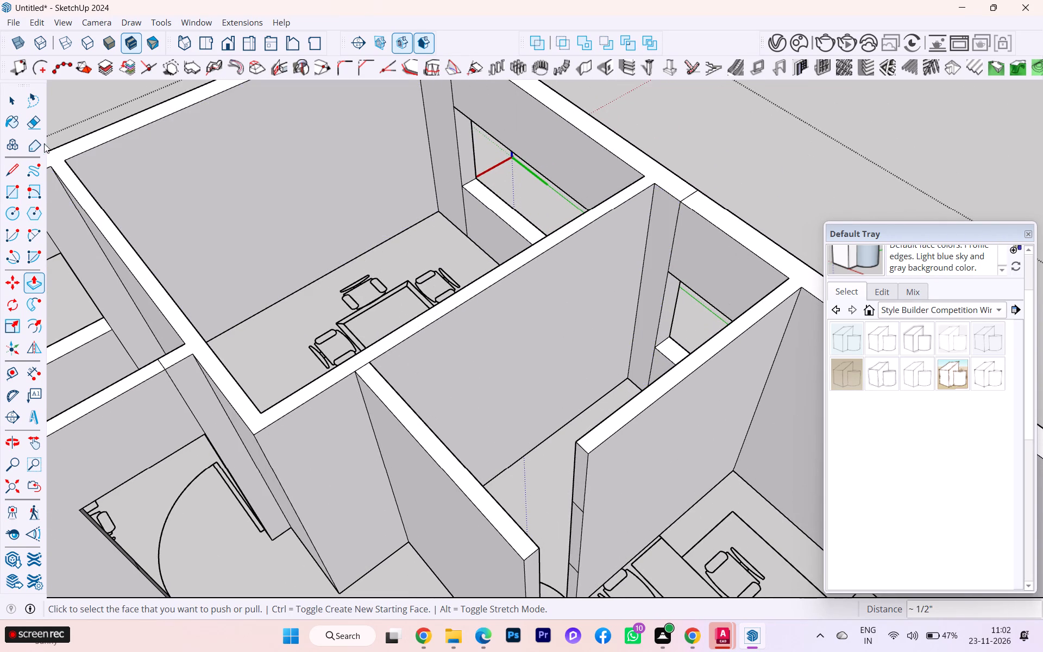
left_click(33, 122)
scroll(675, 181, "up", 3)
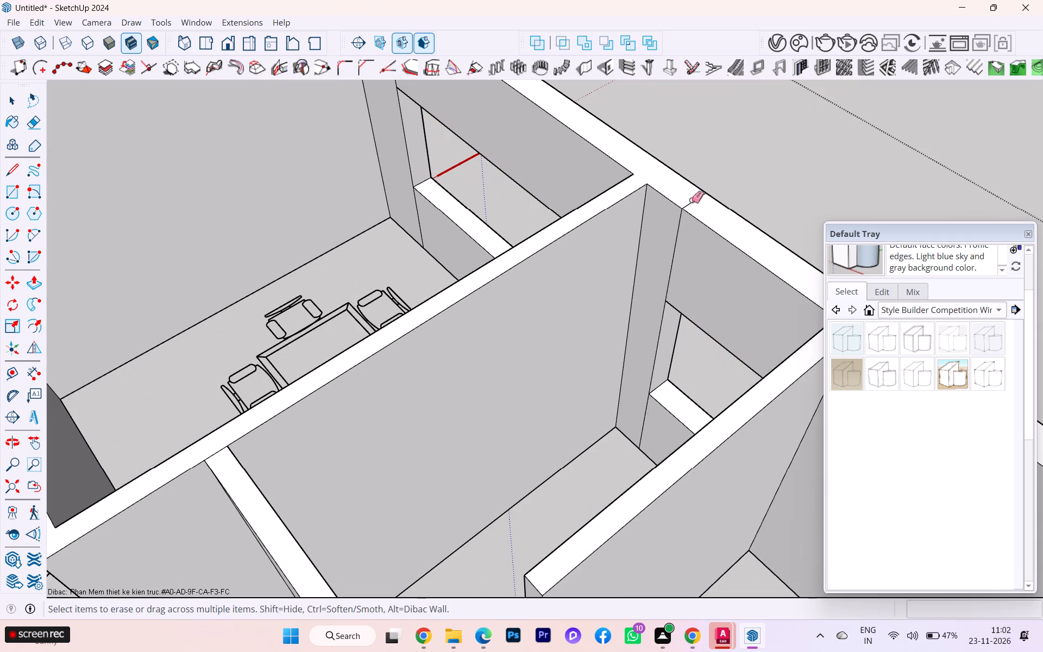
left_click(693, 204)
left_click(675, 247)
scroll(618, 234, "down", 3)
scroll(613, 232, "up", 2)
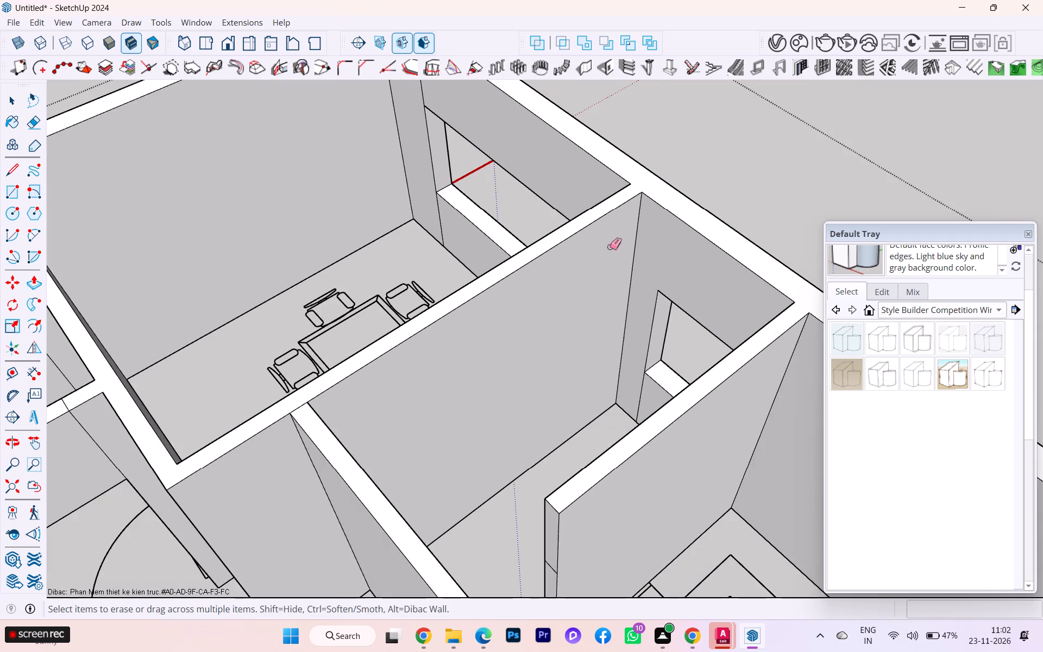
middle_click_drag(635, 335, 715, 340)
scroll(711, 347, "up", 5)
left_click(685, 373)
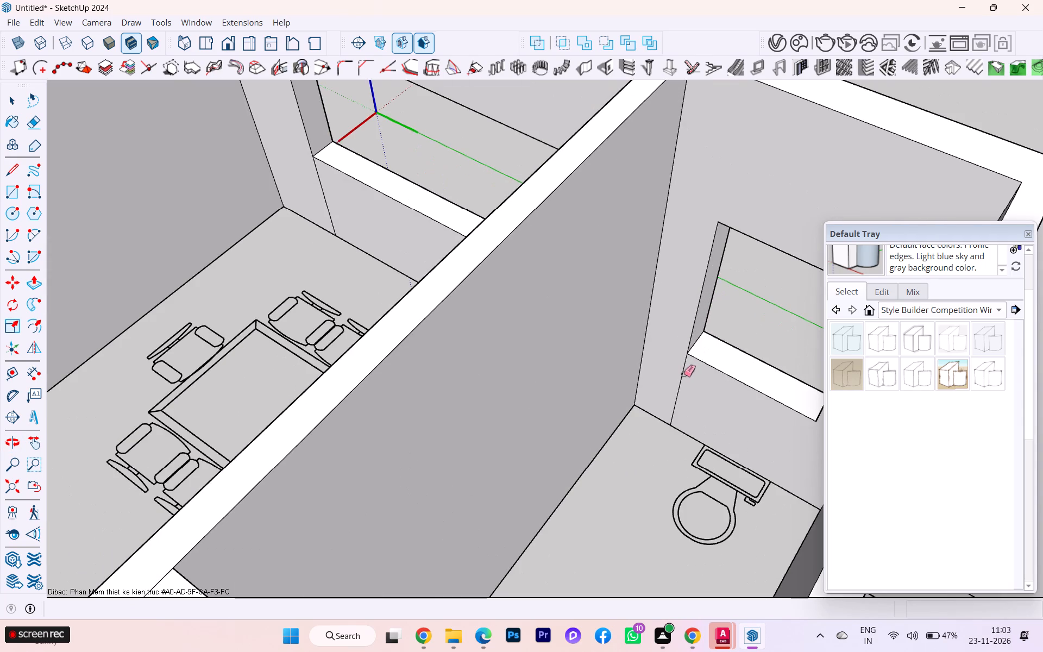
left_click(683, 374)
Erase the leftover vertical edges below and above the conference room's exterior window, on the jamb side of the inner wall face.
left_click(321, 186)
scroll(446, 251, "down", 2)
scroll(469, 257, "up", 1)
scroll(473, 258, "down", 2)
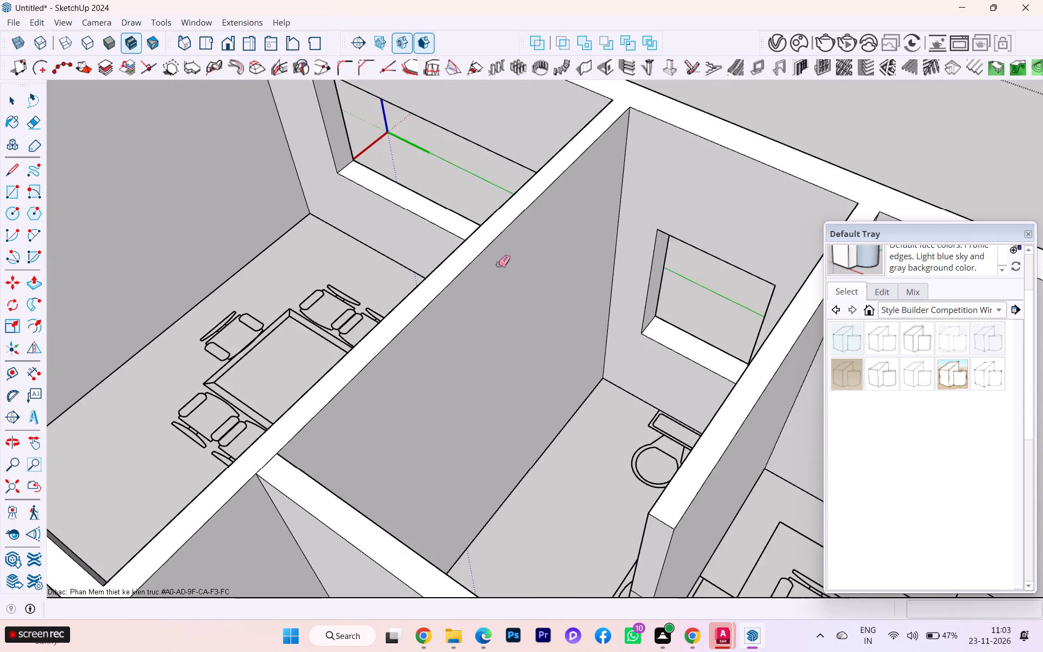
scroll(498, 264, "down", 1)
scroll(498, 263, "up", 2)
scroll(498, 263, "down", 2)
scroll(498, 263, "up", 1)
scroll(498, 263, "down", 1)
scroll(411, 200, "down", 1)
scroll(411, 200, "up", 1)
scroll(413, 201, "down", 8)
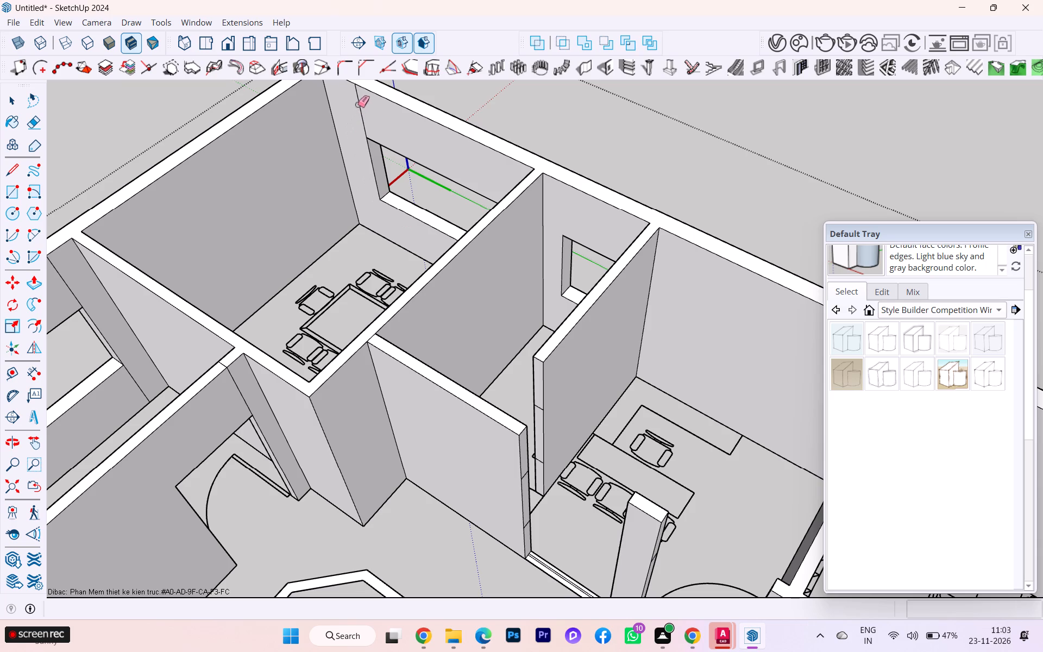
left_click(360, 101)
scroll(422, 141, "down", 1)
scroll(418, 146, "up", 1)
scroll(418, 146, "down", 2)
scroll(416, 147, "up", 1)
scroll(463, 178, "down", 1)
middle_click_drag(472, 179, 646, 183)
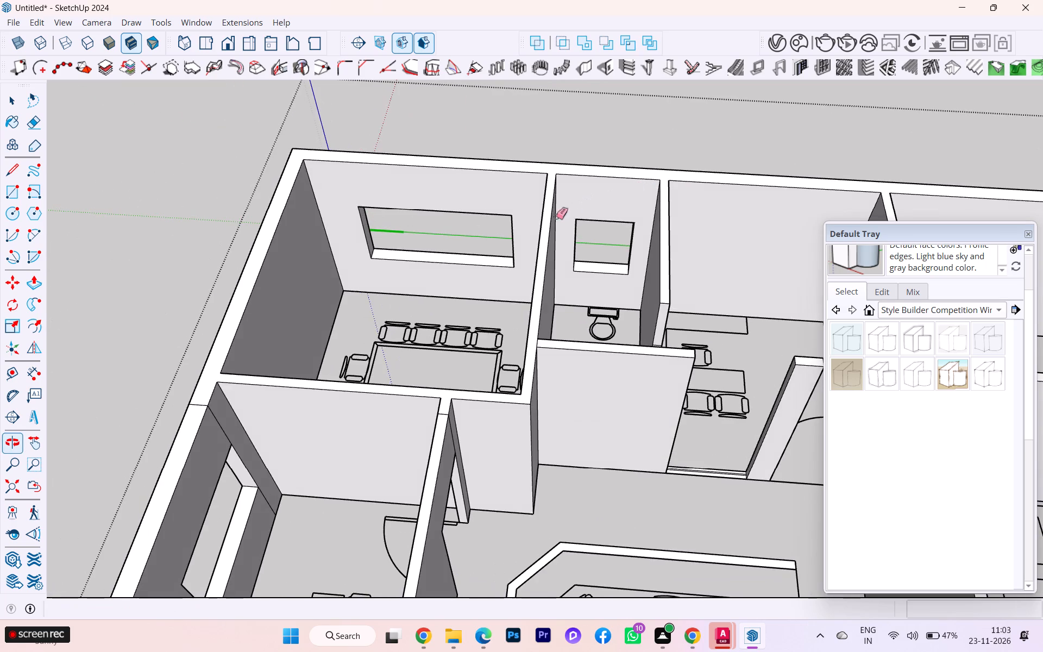
Erase the leftover vertical edge and wall-top edge above the exterior window jamb in the room beside the conference room.
scroll(245, 146, "down", 2)
scroll(264, 359, "up", 5)
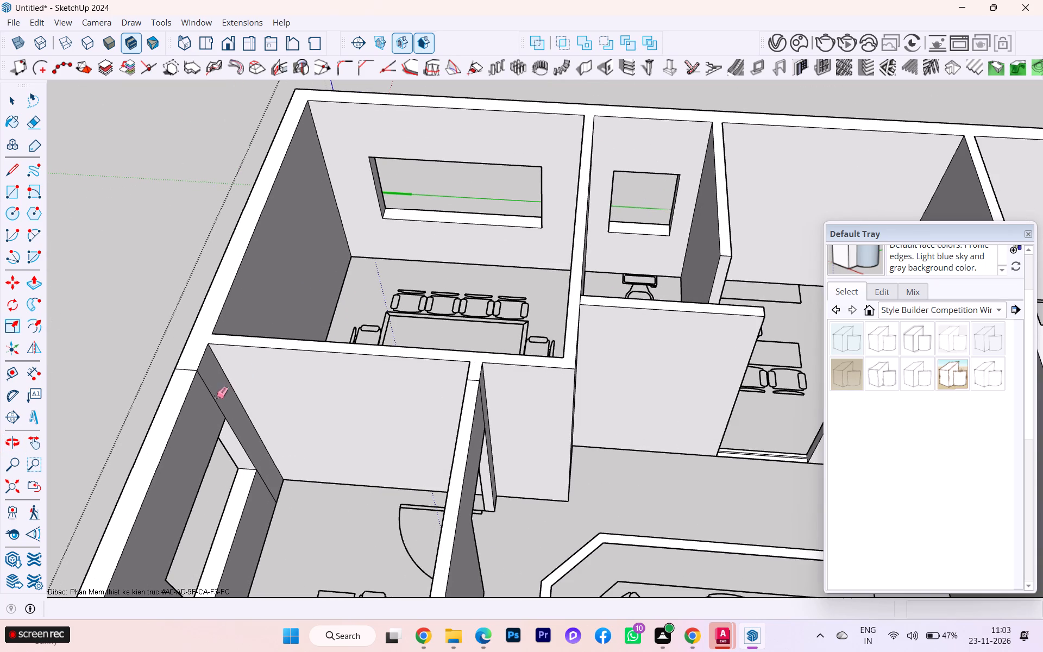
left_click(211, 398)
left_click(186, 370)
scroll(254, 269, "down", 3)
scroll(264, 263, "up", 2)
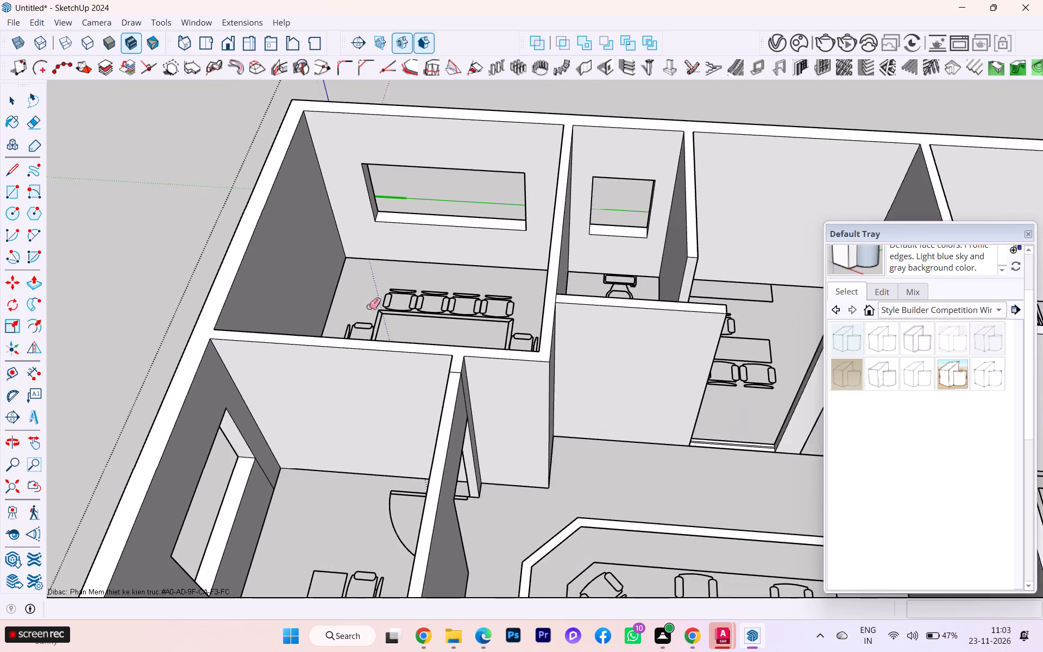
Erase the leftover wall-top edge and vertical edge above the doorway of the room beside the conference room.
scroll(431, 368, "up", 6)
left_click(463, 378)
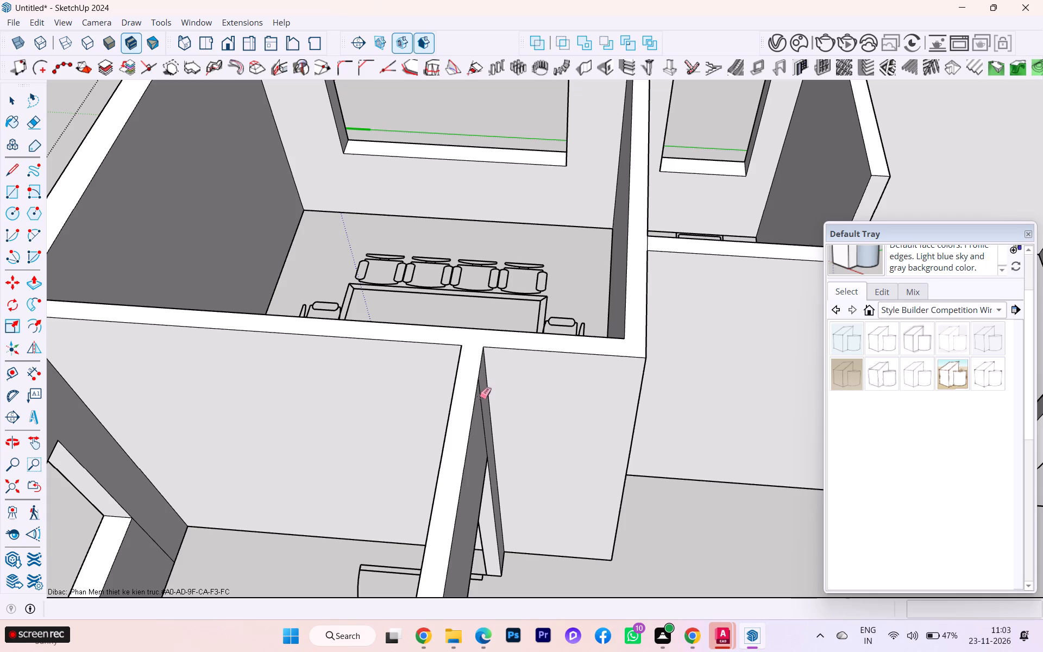
left_click(481, 399)
Push/Pull the upper jamb face at the sink room's doorway across the opening to the opposite wall as a lintel.
scroll(362, 216, "down", 2)
scroll(361, 216, "up", 1)
scroll(361, 216, "down", 1)
scroll(361, 215, "up", 3)
scroll(361, 215, "down", 7)
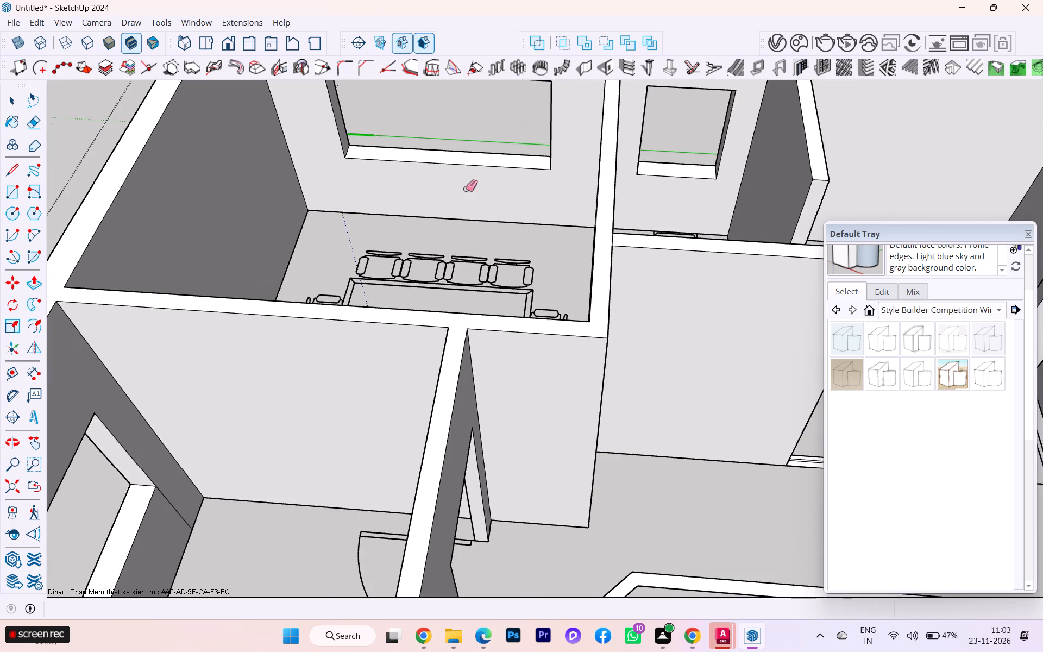
scroll(466, 189, "down", 7)
scroll(386, 403, "up", 6)
scroll(361, 360, "down", 1)
scroll(361, 360, "up", 6)
scroll(351, 335, "down", 2)
scroll(351, 334, "up", 2)
scroll(352, 331, "down", 1)
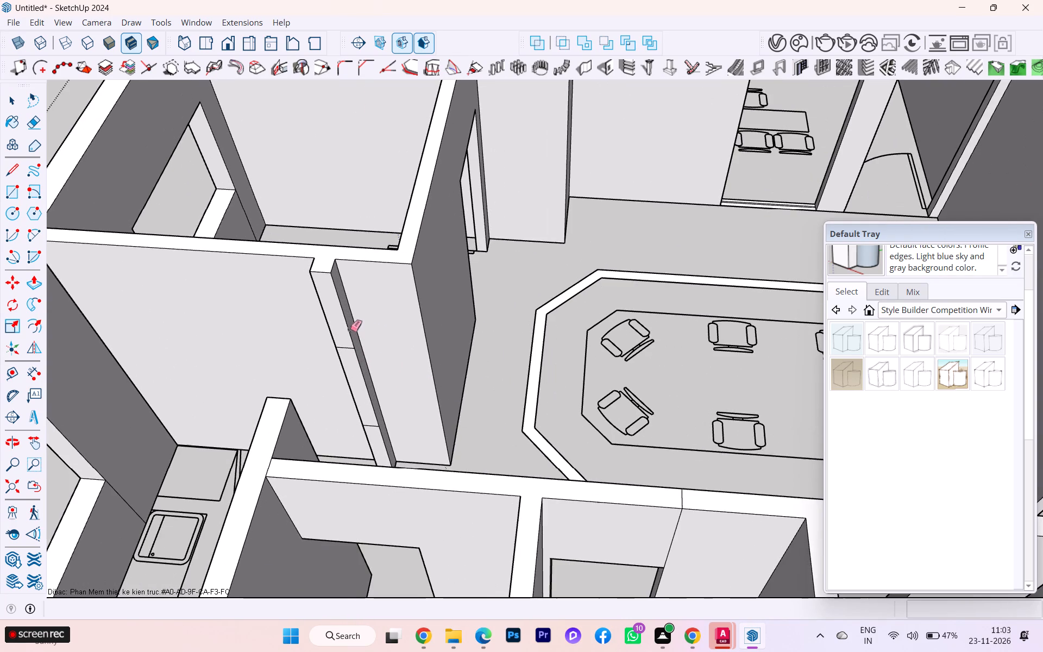
middle_click_drag(354, 324, 360, 321)
left_click(15, 106)
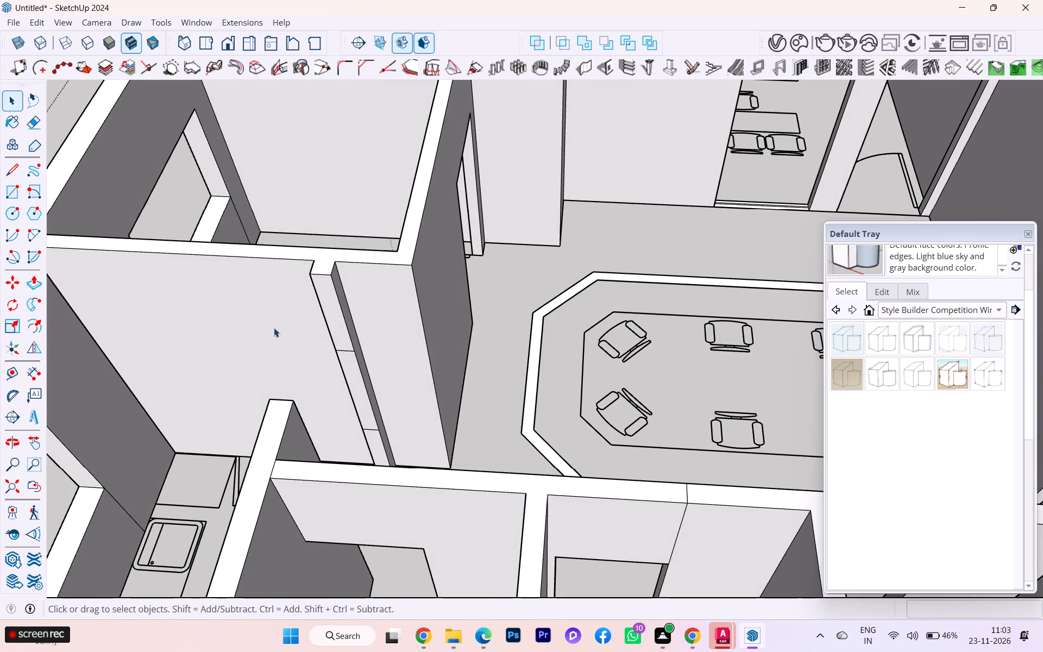
left_click(327, 291)
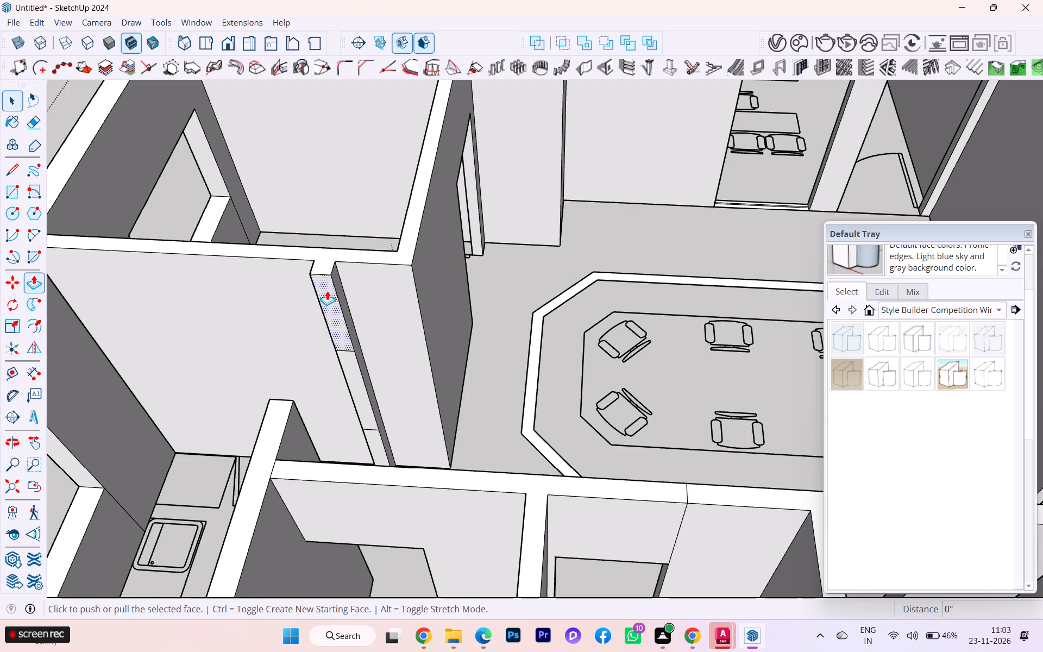
key("p")
key("Return")
left_click(327, 292)
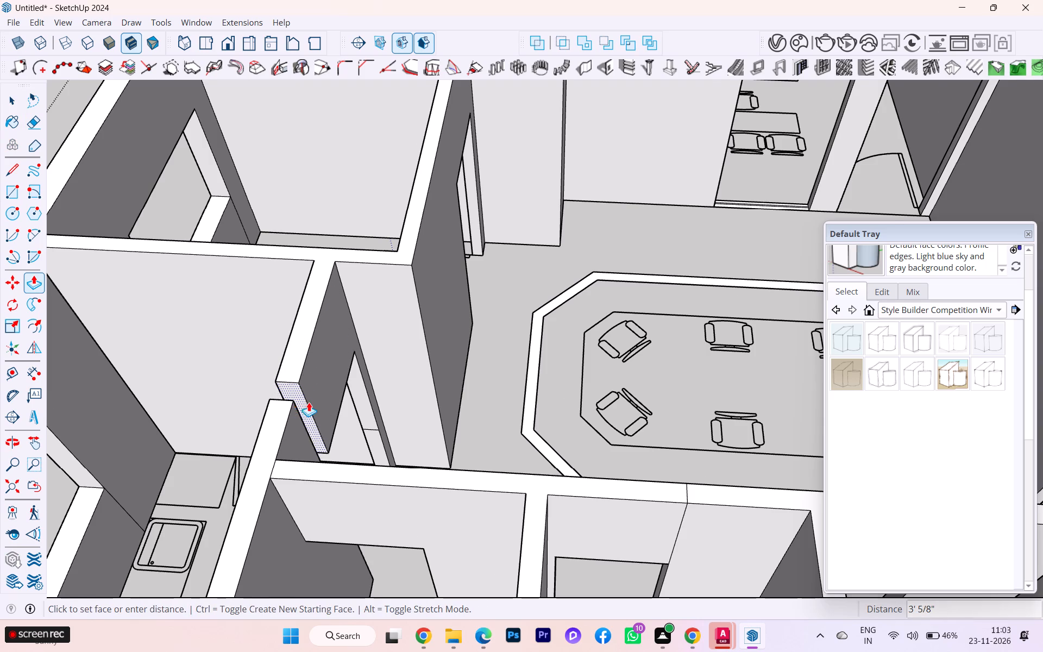
scroll(309, 402, "down", 1)
scroll(309, 402, "up", 1)
scroll(309, 402, "down", 2)
scroll(308, 405, "up", 1)
middle_click_drag(302, 404, 8, 441)
scroll(347, 320, "up", 4)
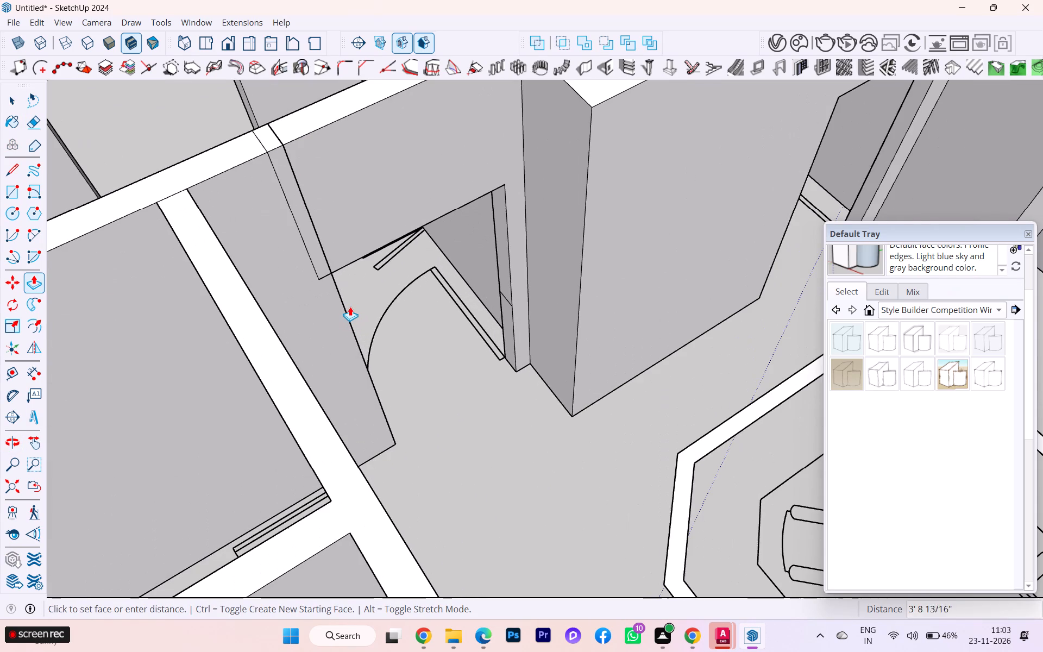
left_click(344, 310)
Erase the leftover vertical edges on both faces and the wall-top edge where the sink room's doorway lintel meets the wall.
scroll(486, 269, "down", 4)
scroll(496, 282, "up", 1)
middle_click_drag(425, 263, 493, 262)
left_click(35, 121)
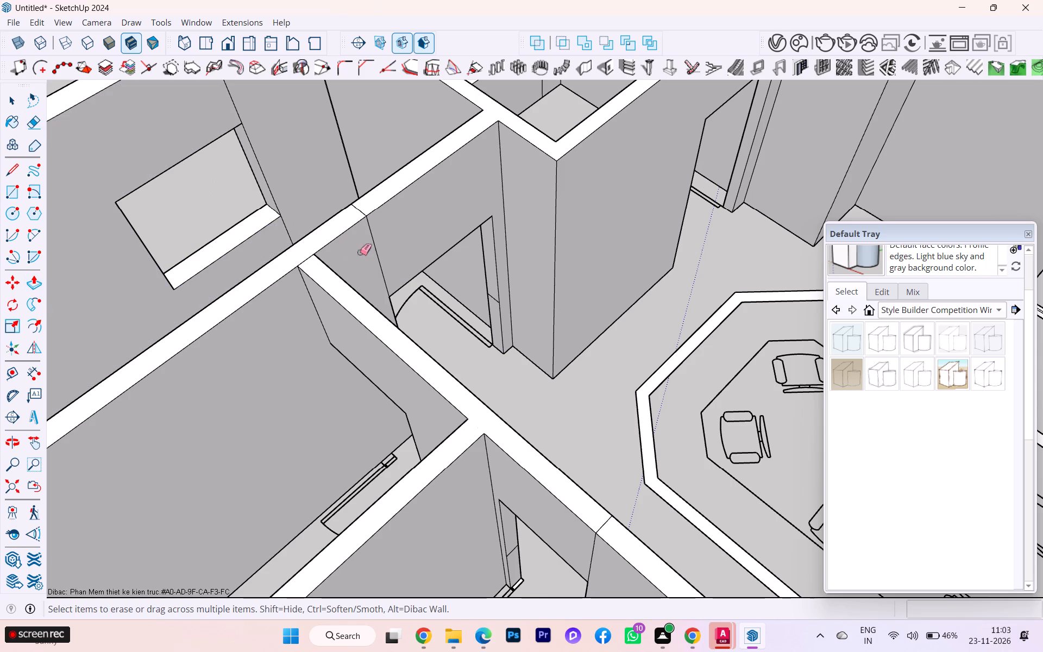
left_click(371, 234)
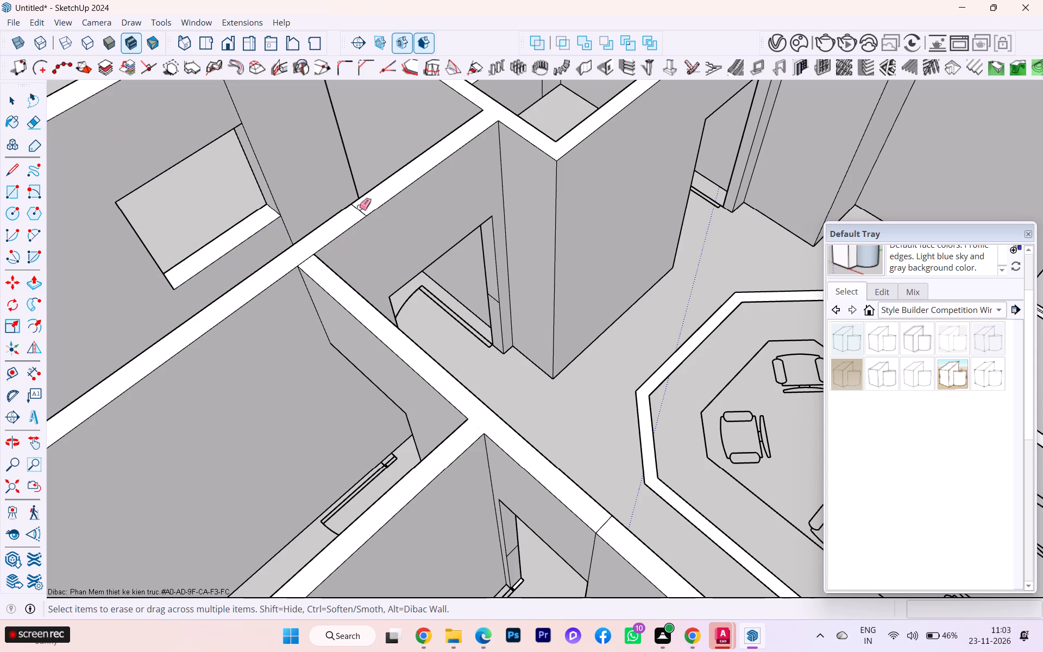
left_click(359, 207)
left_click(358, 209)
scroll(486, 216, "down", 3)
scroll(419, 243, "down", 1)
middle_click_drag(417, 243, 649, 210)
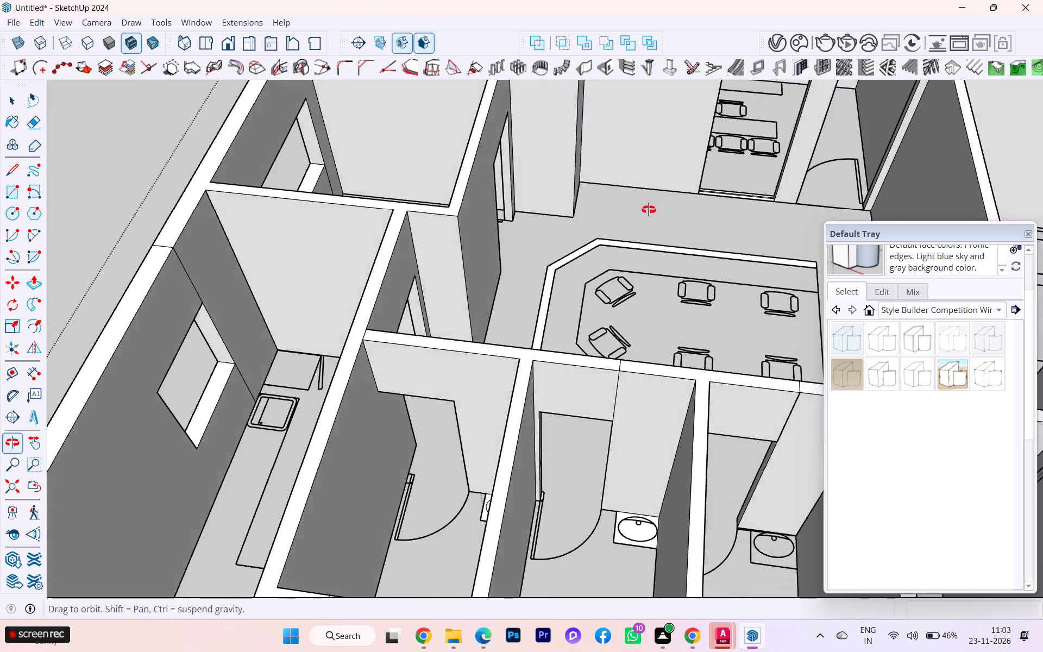
middle_click_drag(649, 210, 783, 180)
middle_click_drag(349, 394, 519, 309)
scroll(623, 219, "up", 6)
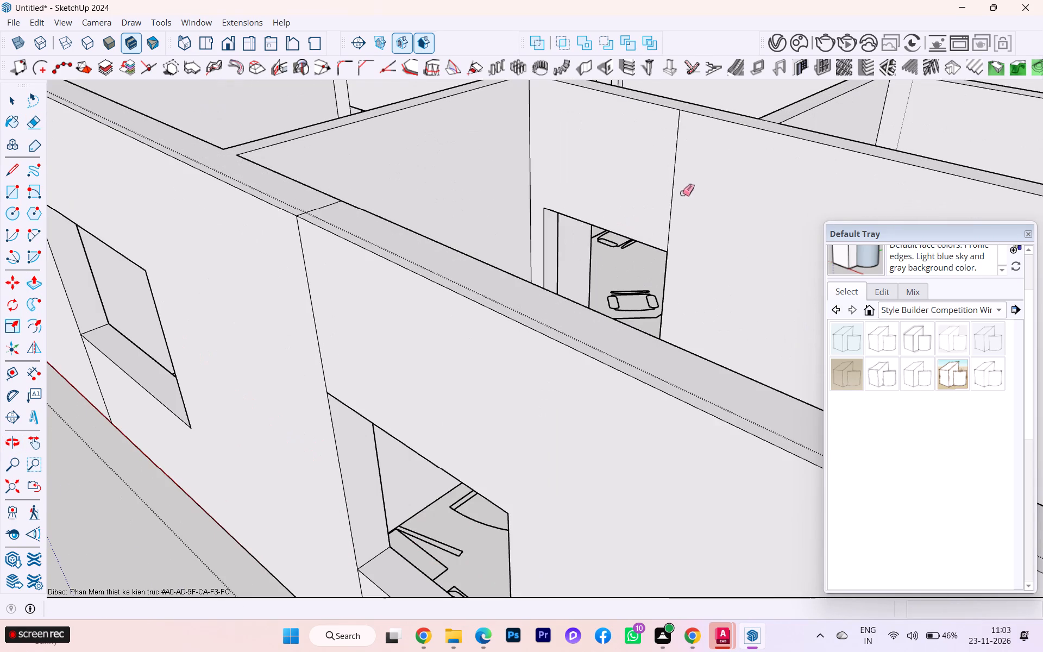
left_click(671, 202)
Erase the wall-top edge over the sink room's window and the leftover vertical edges above and below both windows on that exterior wall face.
left_click(305, 211)
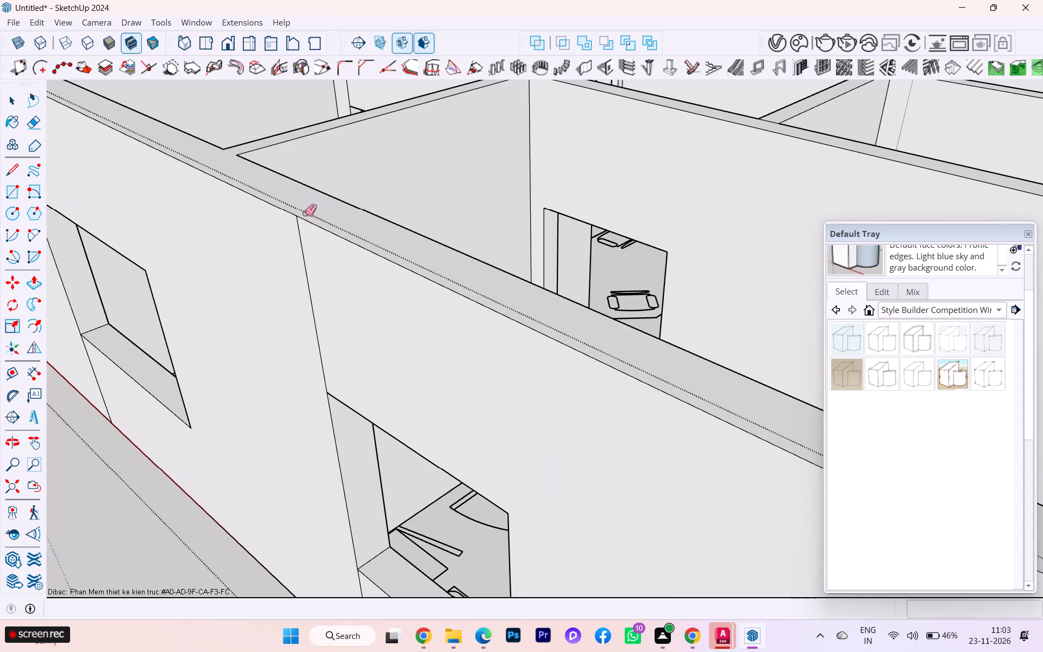
left_click(299, 230)
scroll(403, 209, "down", 1)
scroll(403, 209, "up", 1)
scroll(403, 209, "down", 6)
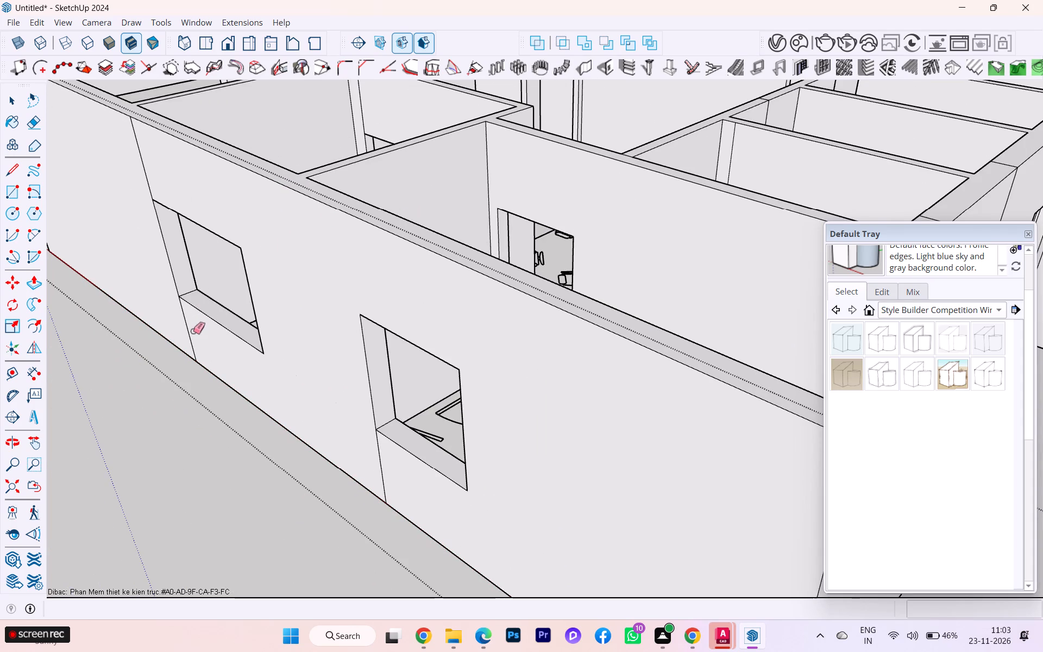
left_click(189, 336)
left_click(148, 176)
scroll(291, 142, "down", 5)
scroll(306, 143, "up", 2)
scroll(306, 143, "down", 3)
scroll(310, 148, "up", 4)
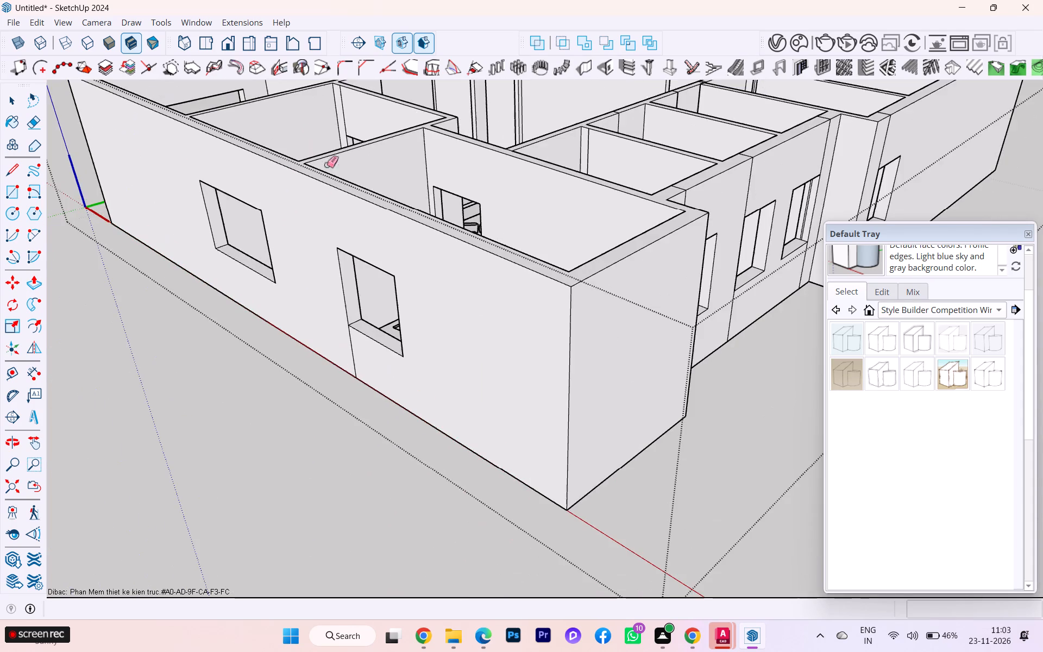
scroll(400, 228, "down", 1)
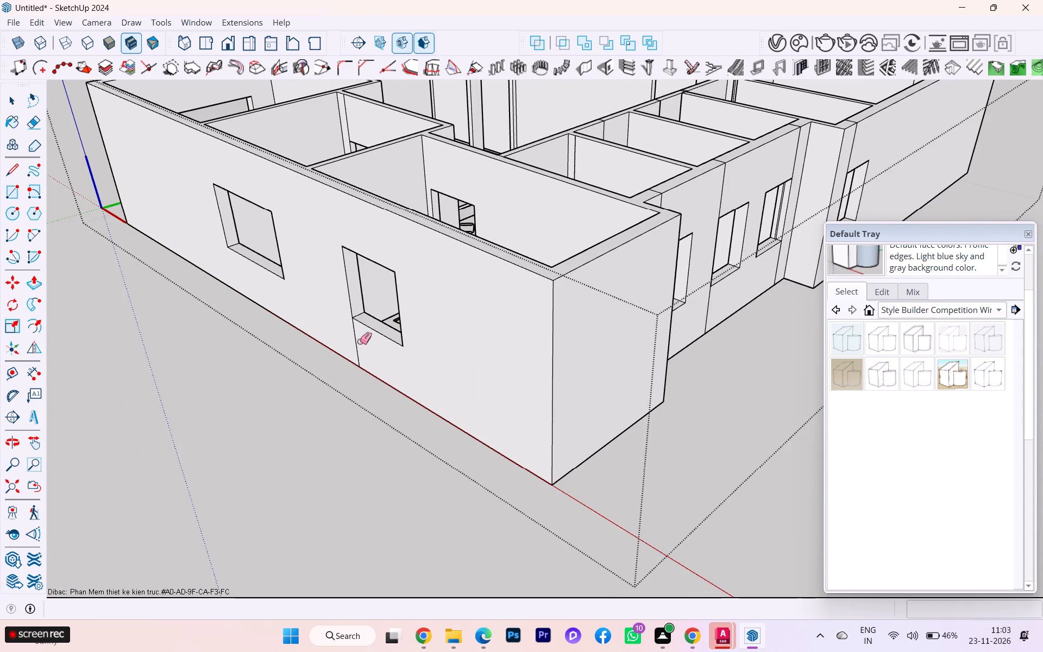
left_click(357, 343)
Erase the leftover vertical edge and wall-top edge above the exterior window of the toilet adjoining the sink room.
scroll(361, 283, "down", 6)
middle_click_drag(394, 286, 340, 337)
scroll(465, 274, "up", 2)
scroll(480, 269, "down", 4)
scroll(480, 269, "up", 1)
scroll(480, 269, "down", 1)
scroll(480, 269, "up", 1)
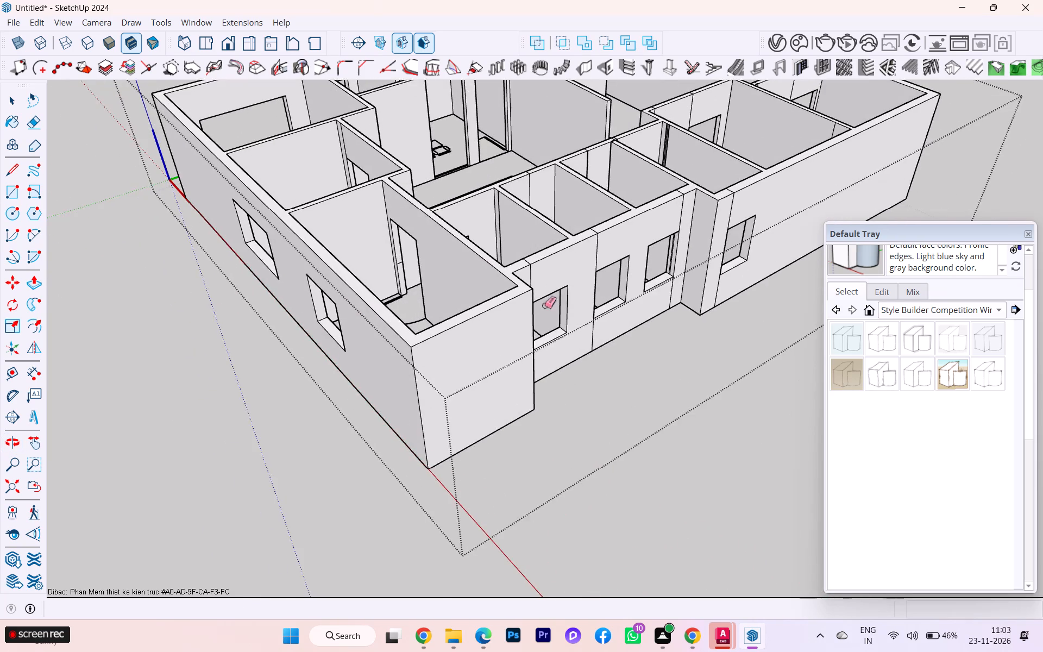
scroll(535, 290, "up", 2)
left_click(532, 272)
scroll(532, 254, "up", 1)
scroll(532, 254, "down", 2)
scroll(532, 254, "up", 1)
scroll(532, 254, "down", 2)
scroll(532, 253, "up", 1)
scroll(532, 253, "down", 1)
scroll(532, 253, "up", 6)
scroll(532, 253, "down", 3)
scroll(532, 253, "up", 3)
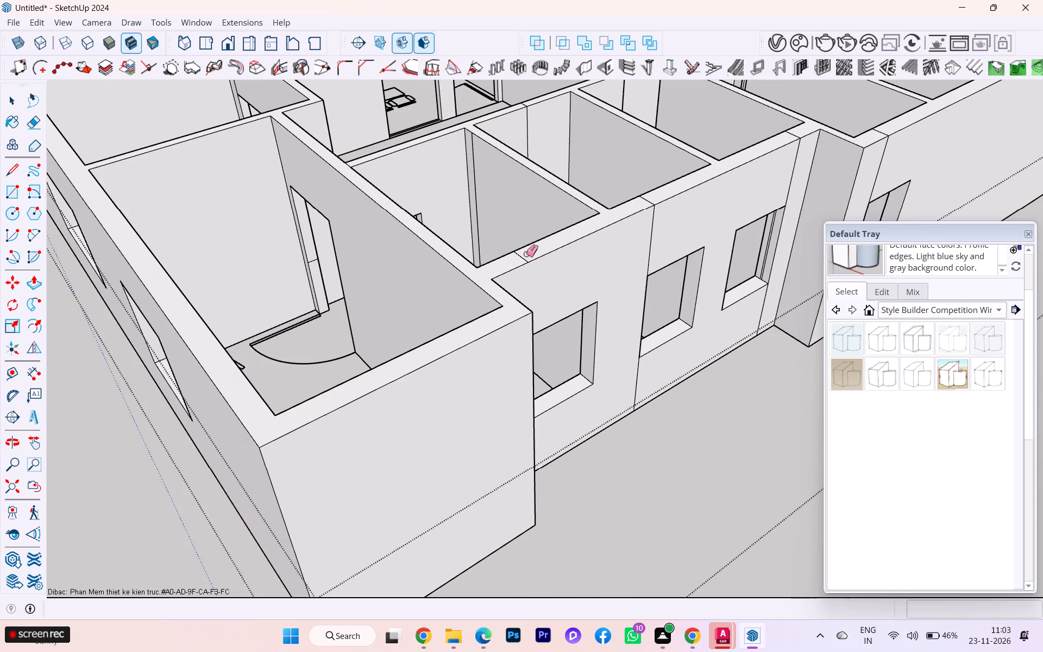
left_click(521, 255)
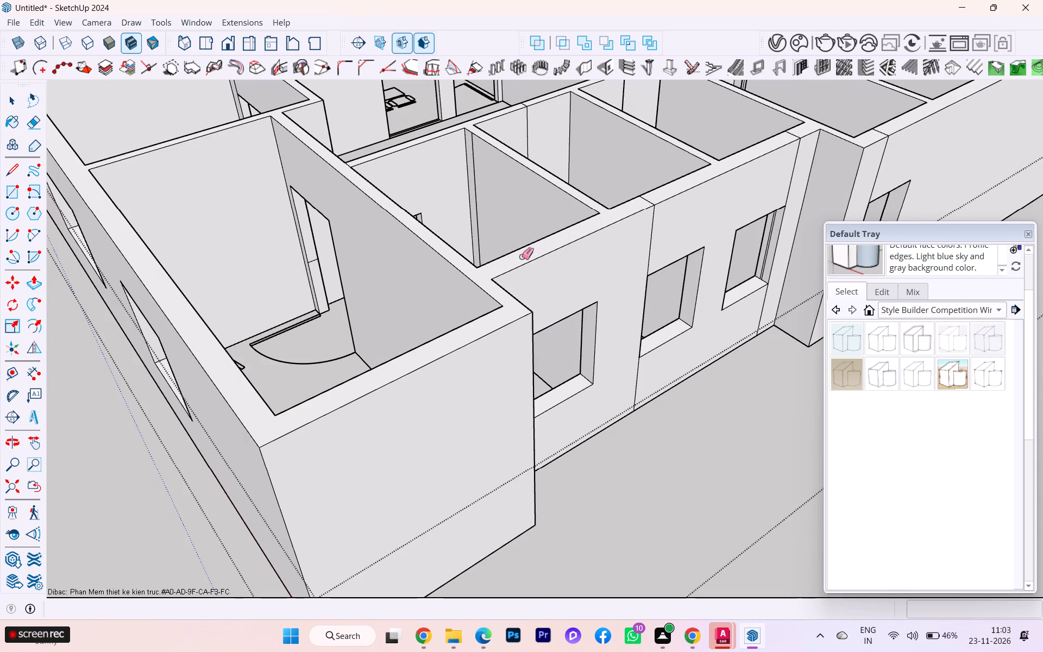
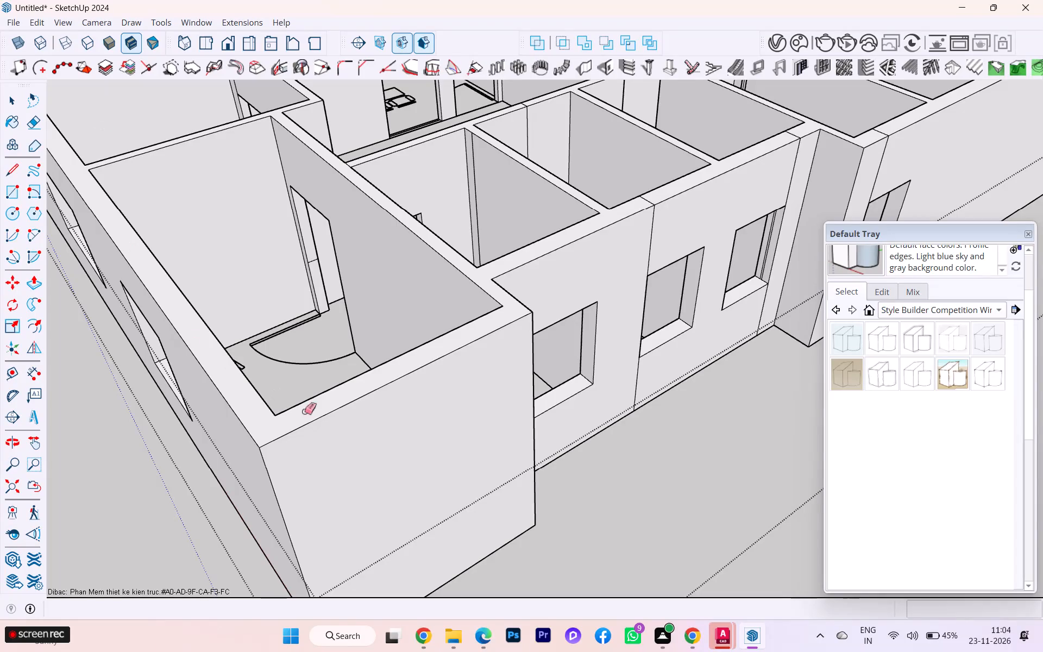
Erase the leftover vertical edge above the doorway of the small office next to the conference room.
scroll(538, 262, "down", 2)
scroll(584, 400, "down", 2)
scroll(474, 427, "down", 8)
scroll(456, 423, "up", 1)
scroll(456, 423, "down", 5)
scroll(489, 420, "up", 2)
scroll(489, 420, "down", 2)
middle_click_drag(497, 439, 700, 491)
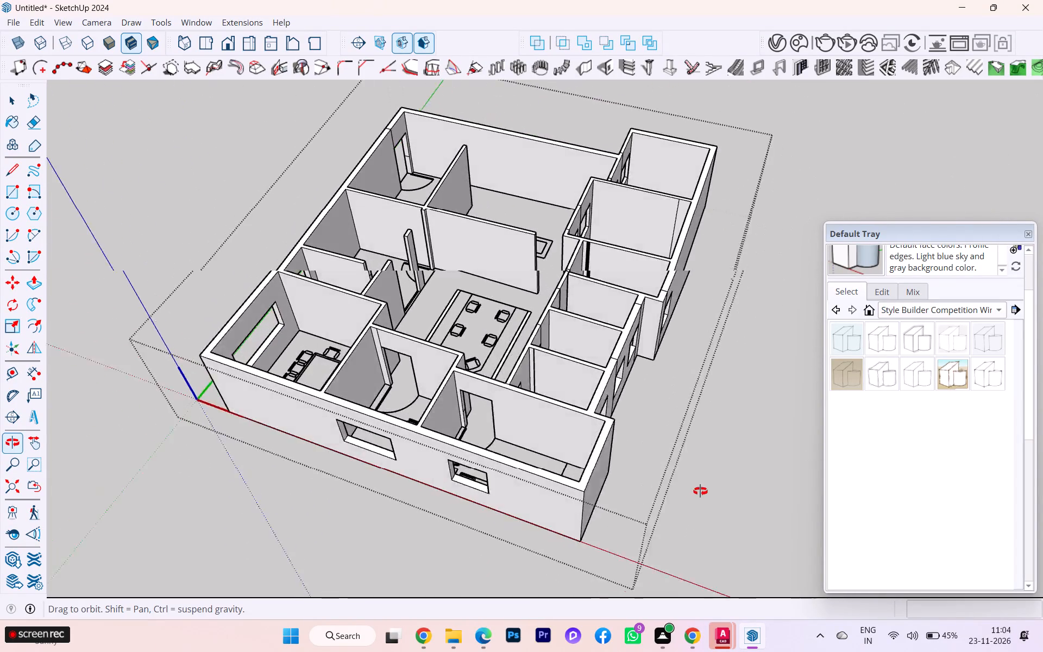
middle_click_drag(700, 491, 705, 488)
scroll(310, 309, "up", 4)
scroll(433, 343, "down", 1)
scroll(435, 347, "up", 5)
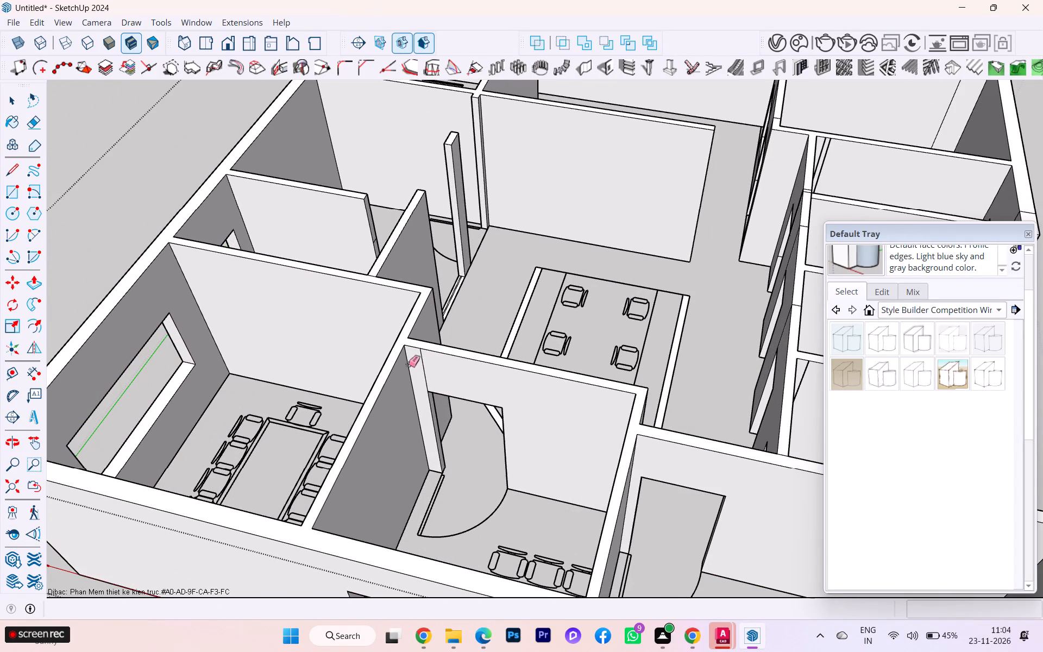
left_click(425, 371)
Push/Pull the upper jamb face at the doorway of the toilet beside the conference room about 2' 3 7/8" to the opposite wall as a lintel.
scroll(416, 264, "down", 1)
scroll(416, 264, "up", 3)
scroll(416, 264, "down", 4)
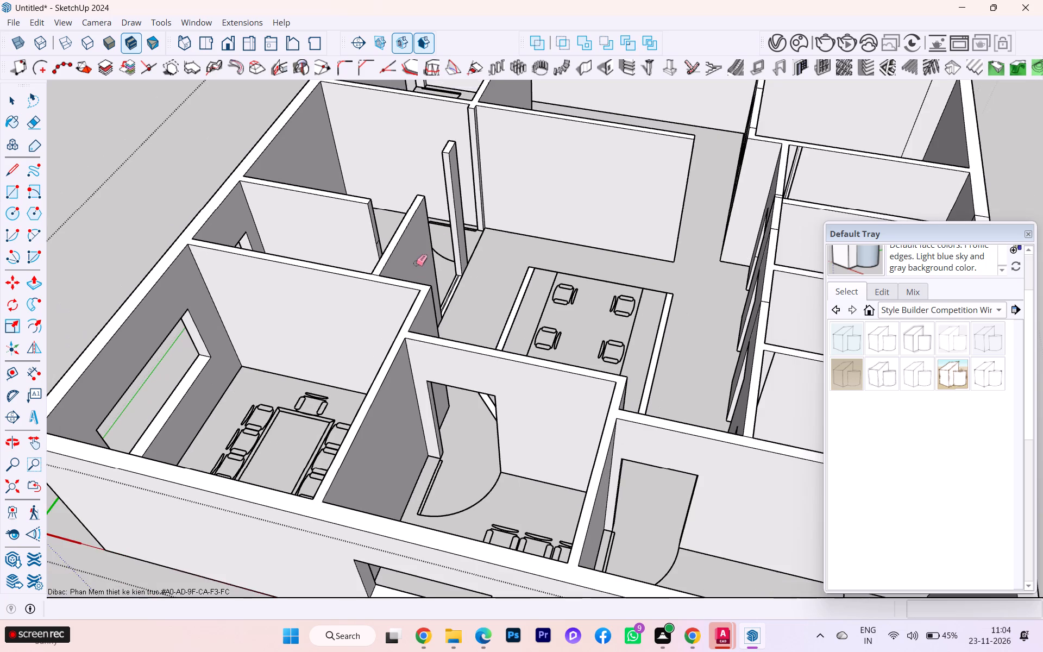
scroll(478, 229, "up", 3)
scroll(472, 225, "down", 1)
scroll(379, 233, "up", 1)
scroll(379, 231, "down", 1)
scroll(379, 231, "up", 4)
scroll(369, 232, "down", 2)
middle_click_drag(399, 238, 566, 273)
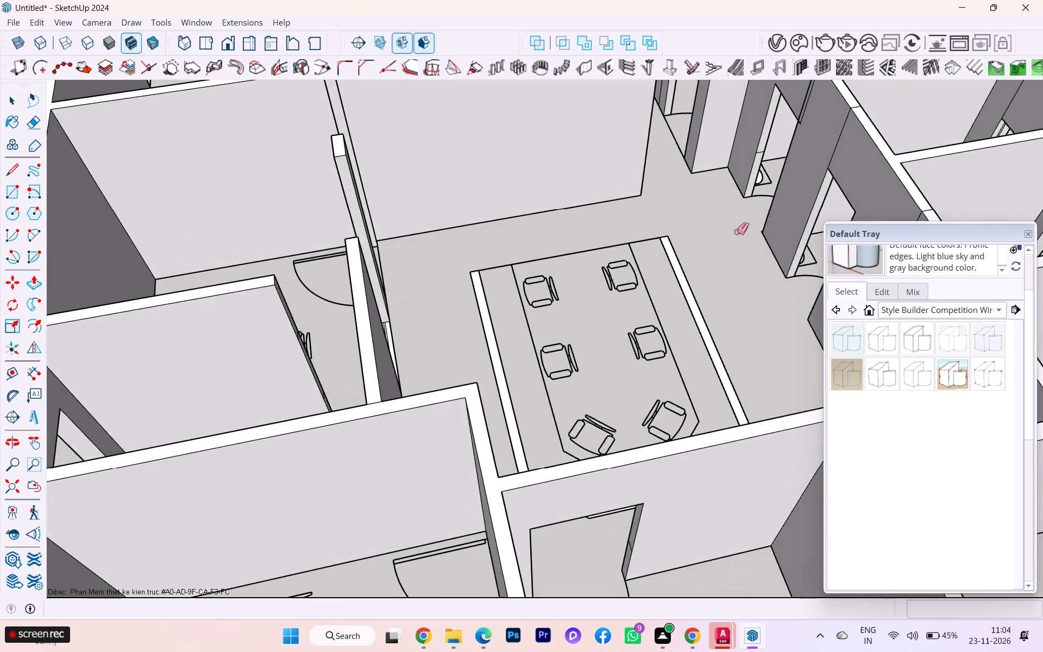
scroll(761, 233, "down", 1)
scroll(765, 234, "up", 1)
scroll(766, 235, "down", 2)
scroll(470, 218, "down", 1)
scroll(468, 217, "up", 5)
scroll(443, 202, "down", 5)
scroll(429, 196, "up", 1)
scroll(429, 196, "down", 1)
middle_click_drag(448, 200, 700, 151)
scroll(700, 151, "up", 1)
scroll(392, 222, "down", 1)
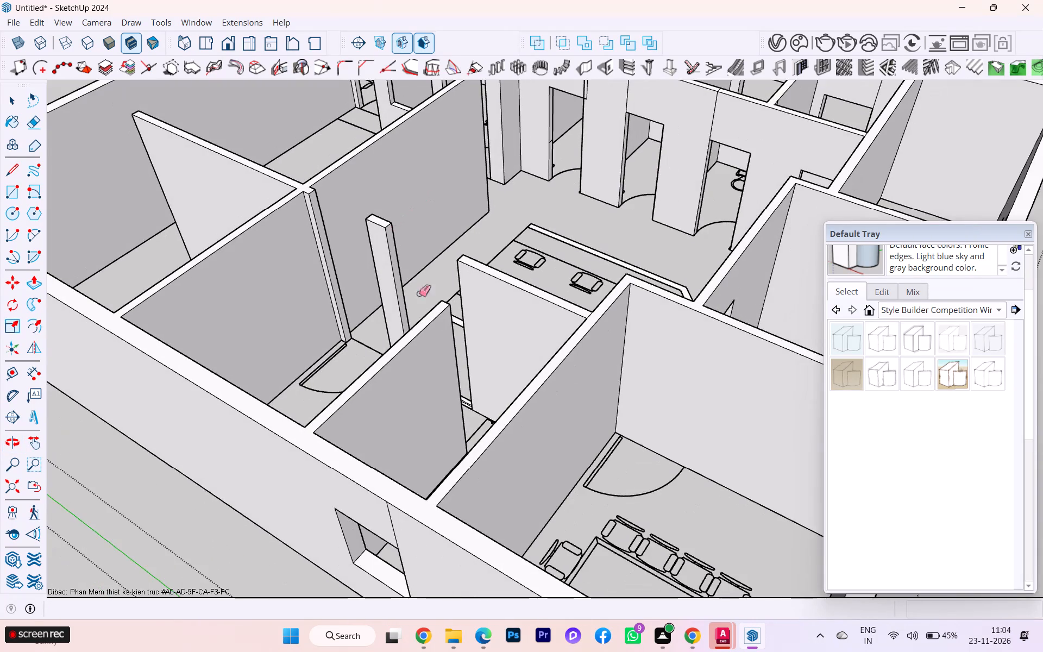
scroll(467, 332, "up", 3)
scroll(467, 333, "down", 1)
scroll(467, 333, "up", 3)
scroll(463, 342, "down", 1)
scroll(464, 342, "up", 1)
scroll(464, 342, "down", 2)
middle_click_drag(424, 357, 30, 414)
scroll(479, 255, "up", 5)
scroll(479, 255, "down", 1)
scroll(479, 255, "up", 1)
scroll(505, 256, "down", 1)
middle_click_drag(493, 262, 331, 271)
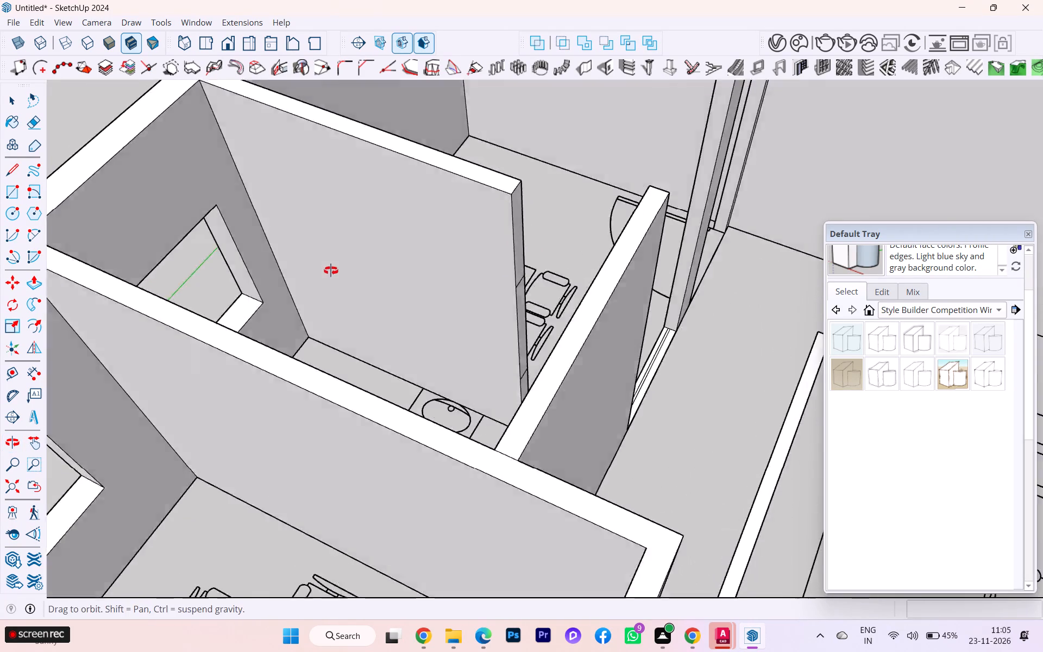
middle_click_drag(331, 271, 311, 271)
scroll(311, 271, "up", 1)
left_click(14, 101)
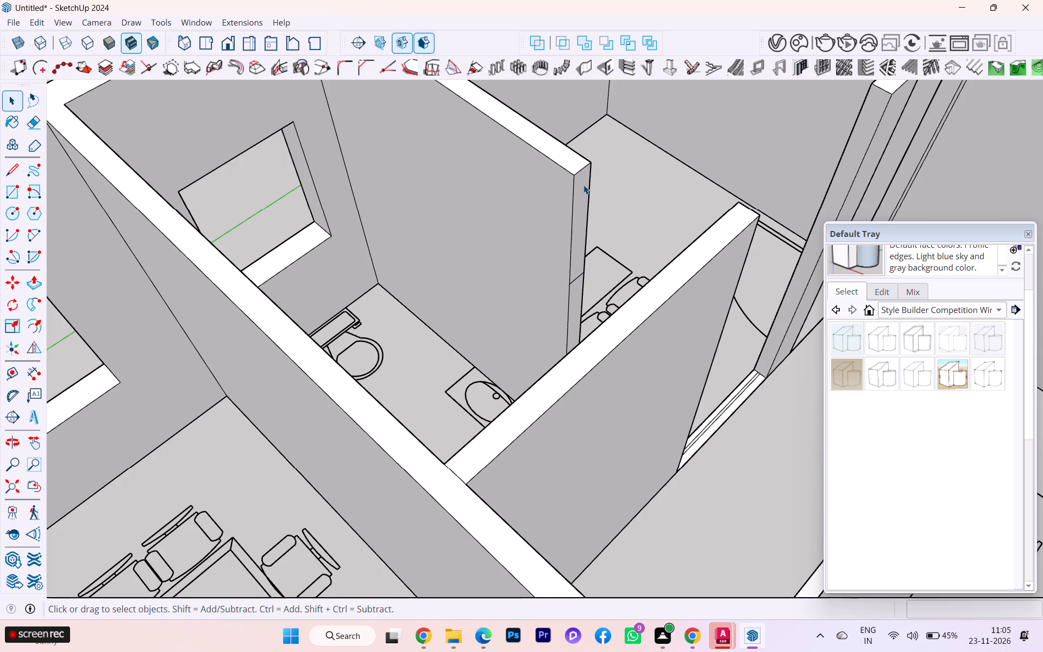
left_click(583, 185)
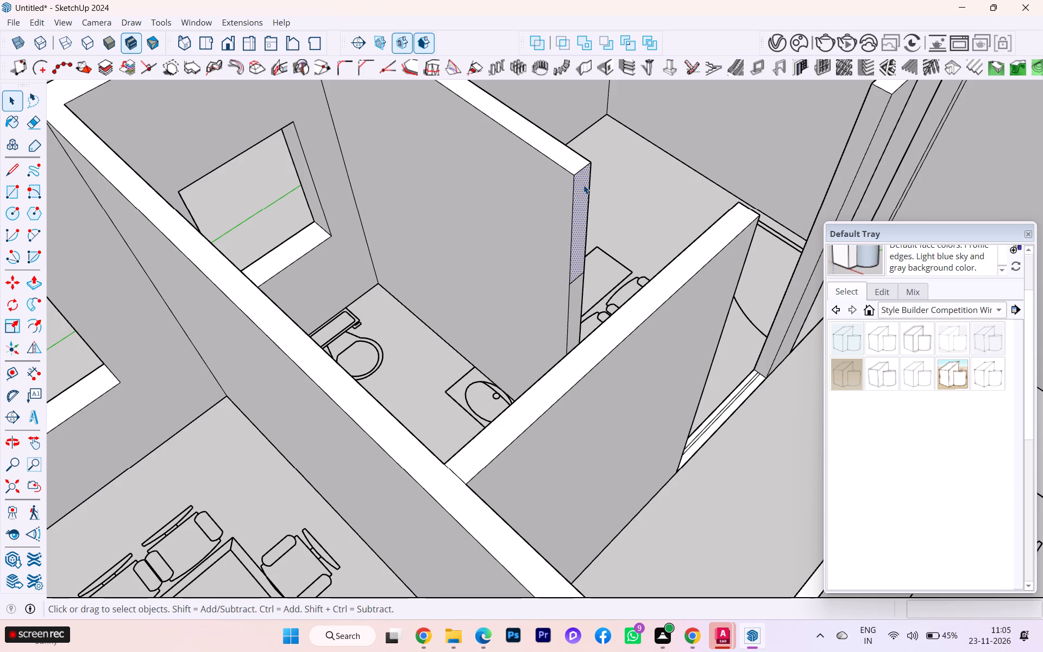
key("p")
key("Return")
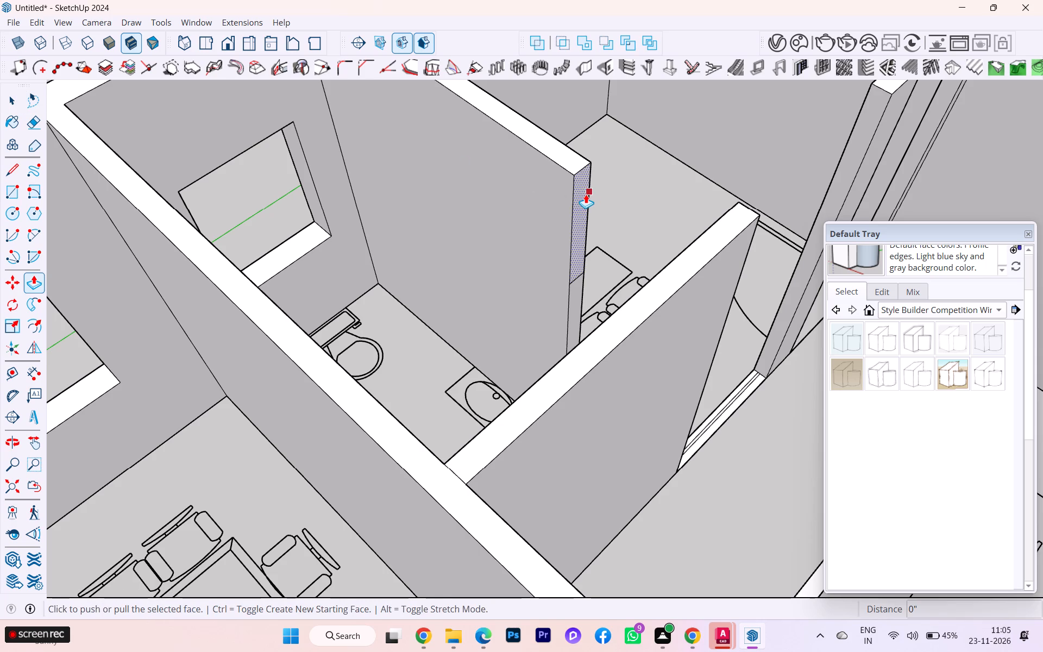
left_click(586, 194)
left_click(692, 247)
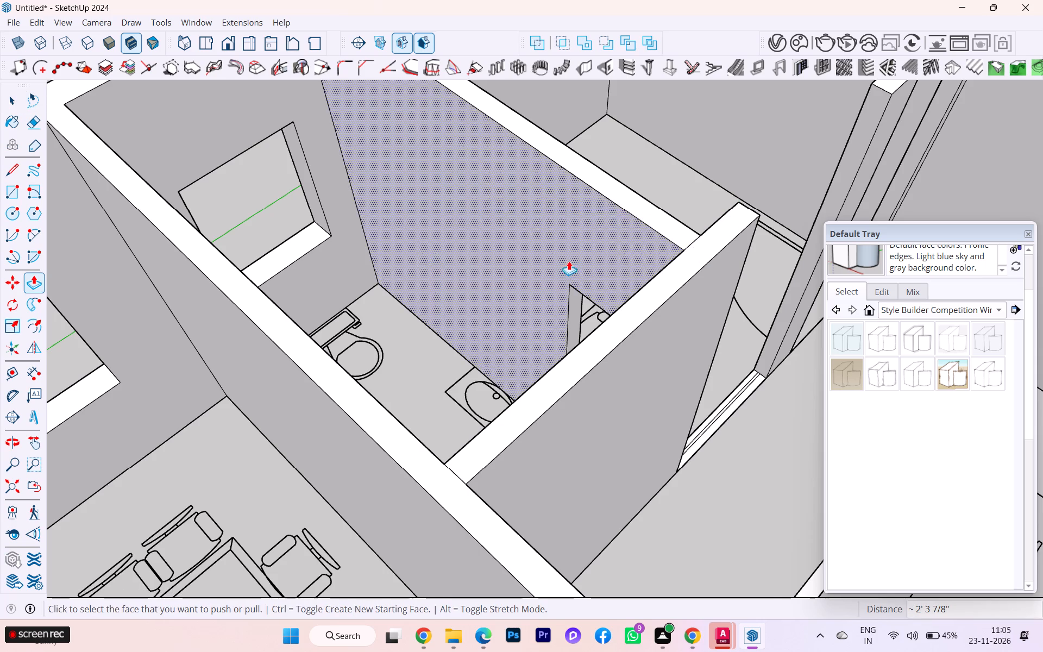
Erase the leftover wall-top edge where the toilet doorway's new lintel meets the adjoining wall.
scroll(424, 259, "down", 1)
scroll(423, 259, "up", 1)
scroll(423, 259, "down", 3)
scroll(423, 260, "up", 2)
scroll(423, 260, "down", 1)
left_click(32, 126)
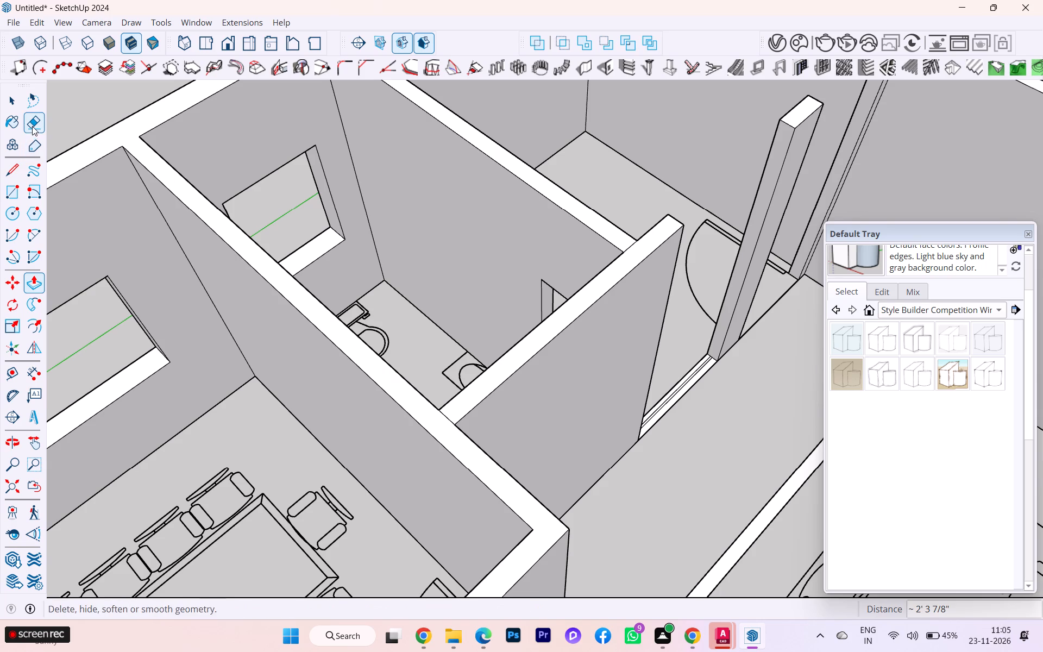
scroll(562, 244, "up", 5)
scroll(680, 248, "down", 1)
scroll(680, 248, "up", 1)
left_click(655, 246)
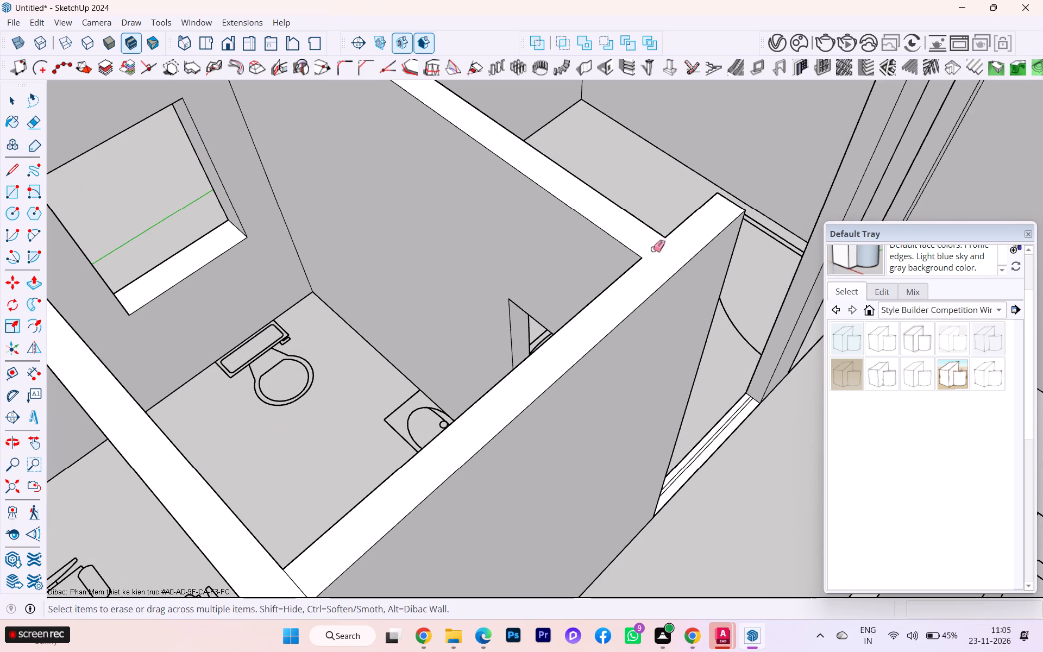
Push/Pull the upper jamb face of the office opening facing the six-chair area 4' to the freestanding pier as a window lintel.
scroll(482, 211, "down", 9)
scroll(414, 221, "down", 2)
scroll(433, 223, "up", 3)
middle_click_drag(576, 221, 360, 232)
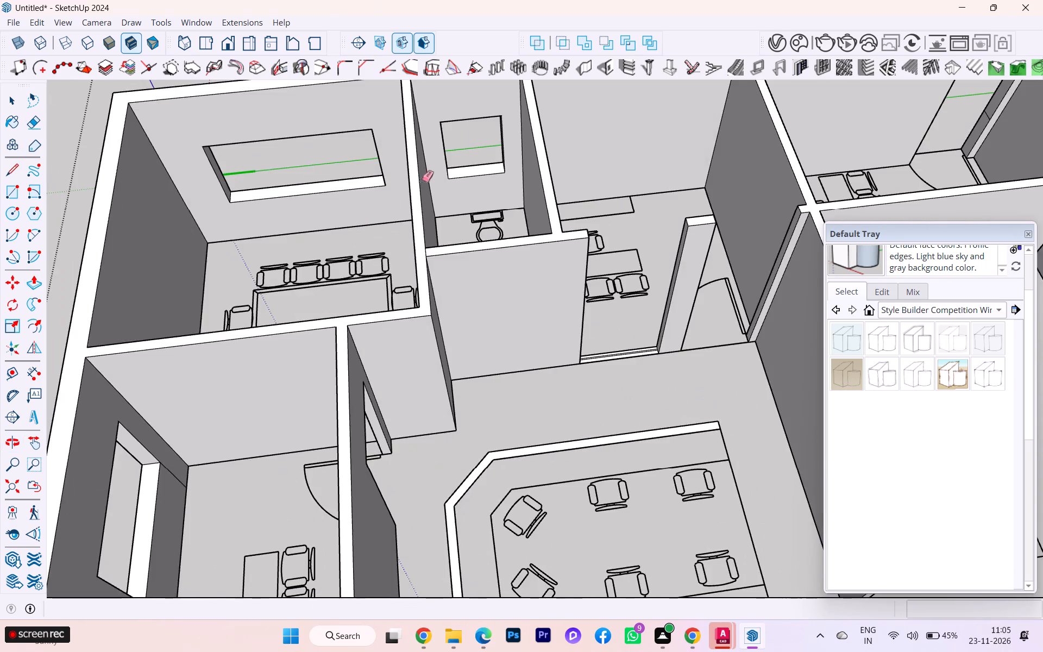
scroll(458, 151, "up", 1)
scroll(443, 172, "down", 1)
scroll(437, 179, "up", 1)
scroll(423, 189, "down", 2)
scroll(632, 227, "down", 1)
middle_click_drag(605, 228, 342, 190)
scroll(483, 197, "up", 3)
left_click(11, 103)
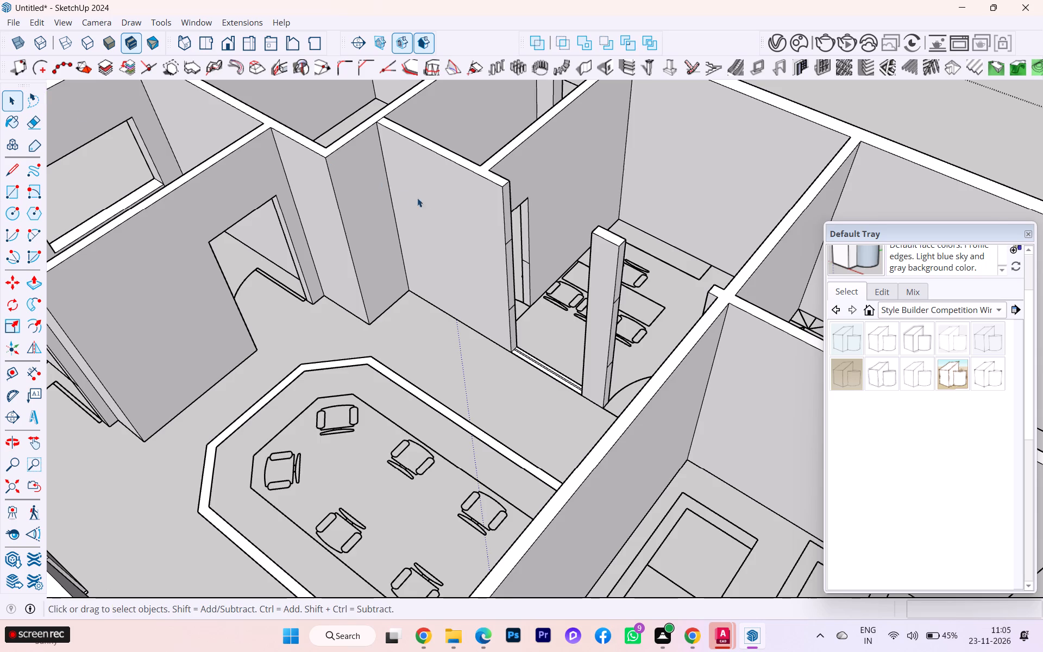
scroll(429, 193, "down", 3)
scroll(437, 193, "up", 2)
scroll(463, 193, "down", 1)
scroll(474, 194, "up", 3)
left_click(512, 202)
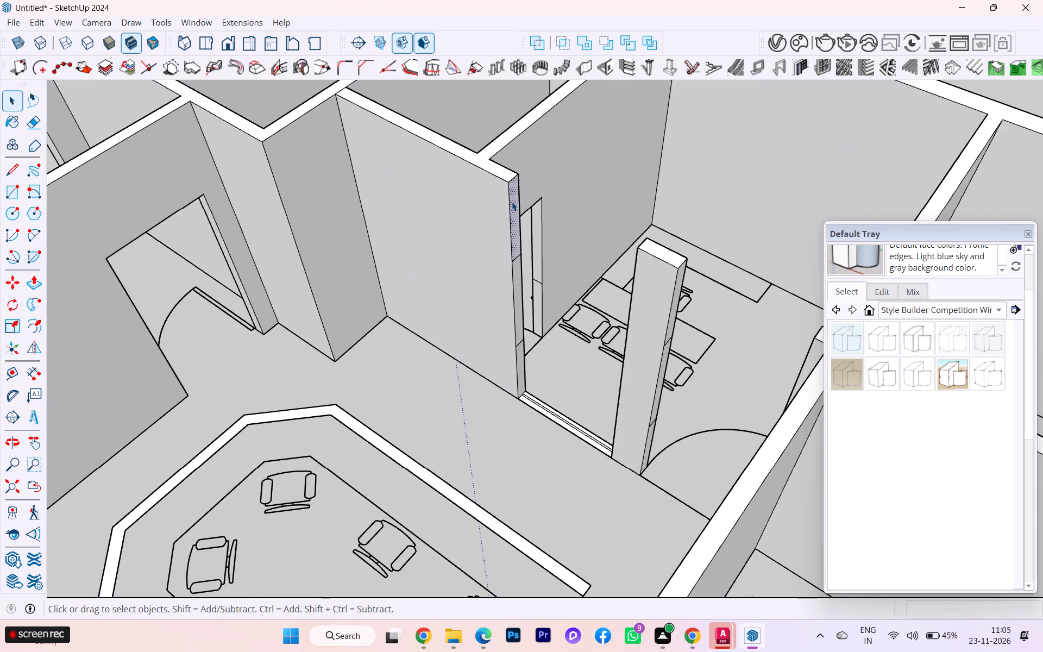
key("p")
key("Return")
left_click(512, 202)
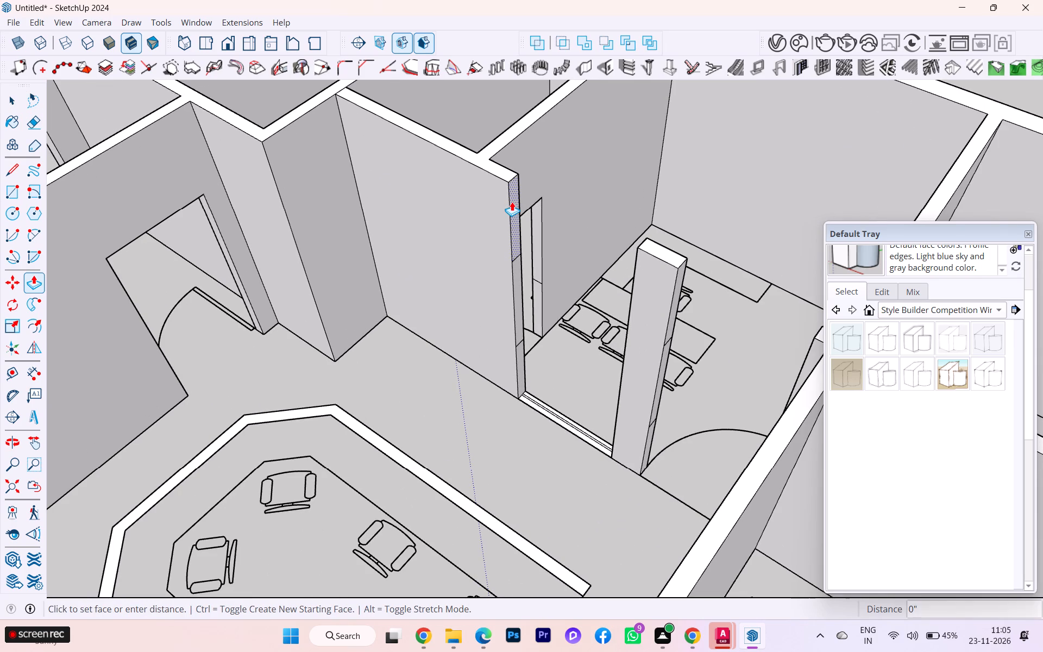
left_click(642, 247)
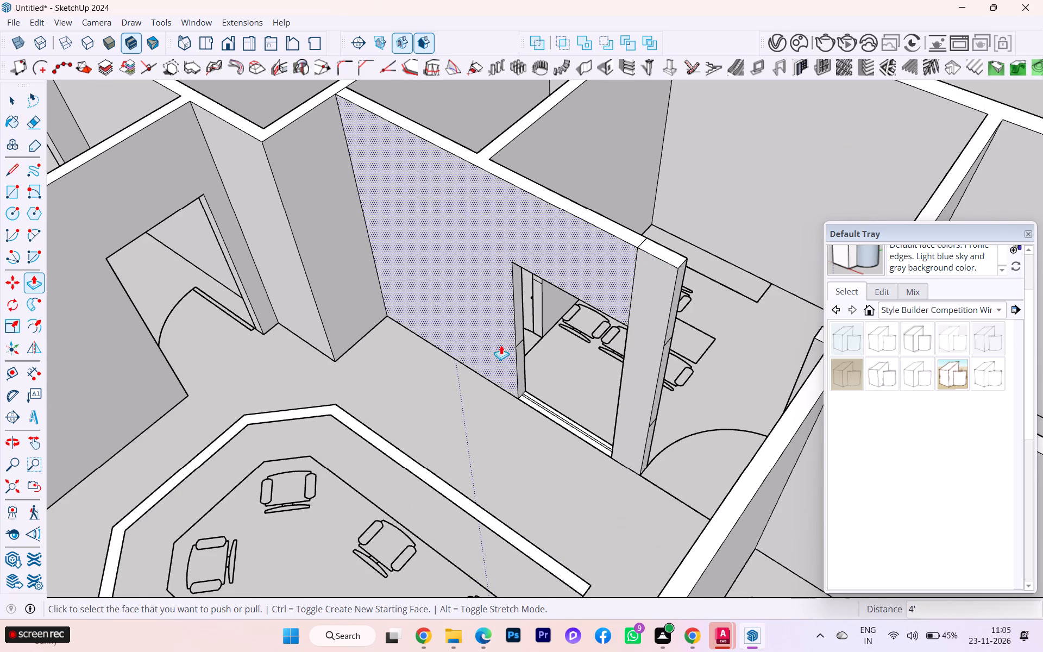
Push/Pull the pier's upper side face across the adjacent office doorway to the cross wall as a lintel.
scroll(506, 384, "up", 1)
scroll(508, 384, "down", 1)
scroll(510, 384, "up", 2)
scroll(446, 199, "up", 1)
scroll(446, 199, "down", 3)
scroll(446, 199, "up", 1)
scroll(445, 199, "down", 1)
scroll(360, 260, "down", 2)
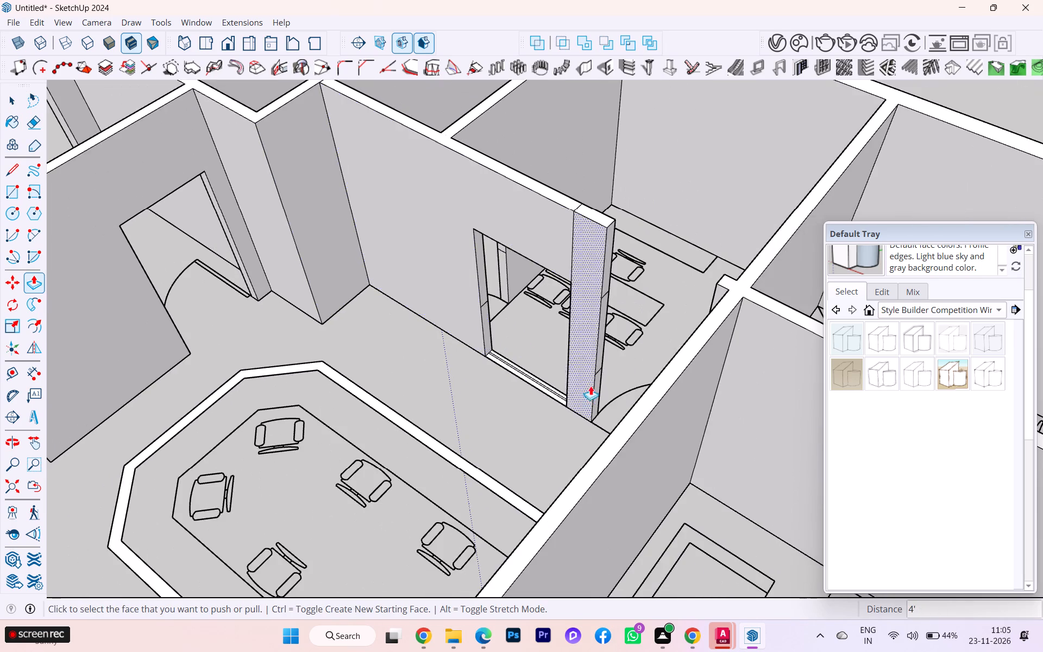
middle_click_drag(620, 402, 820, 394)
scroll(582, 241, "up", 1)
scroll(582, 241, "down", 2)
scroll(582, 241, "up", 2)
scroll(564, 234, "down", 1)
middle_click_drag(530, 236, 402, 242)
scroll(406, 239, "up", 5)
left_click(412, 227)
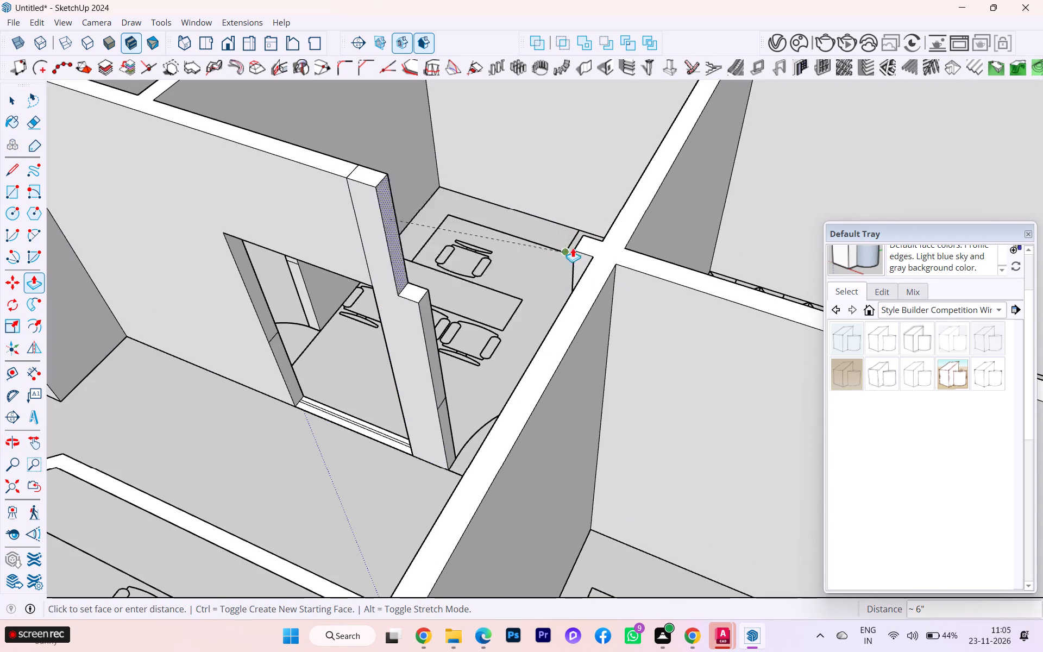
left_click(576, 247)
Erase the leftover wall-top and vertical edges at both ends of the new lintels over the office's interior window and doorway.
scroll(638, 187, "down", 5)
scroll(409, 232, "down", 4)
scroll(407, 232, "up", 2)
scroll(407, 232, "down", 2)
middle_click_drag(407, 234, 474, 218)
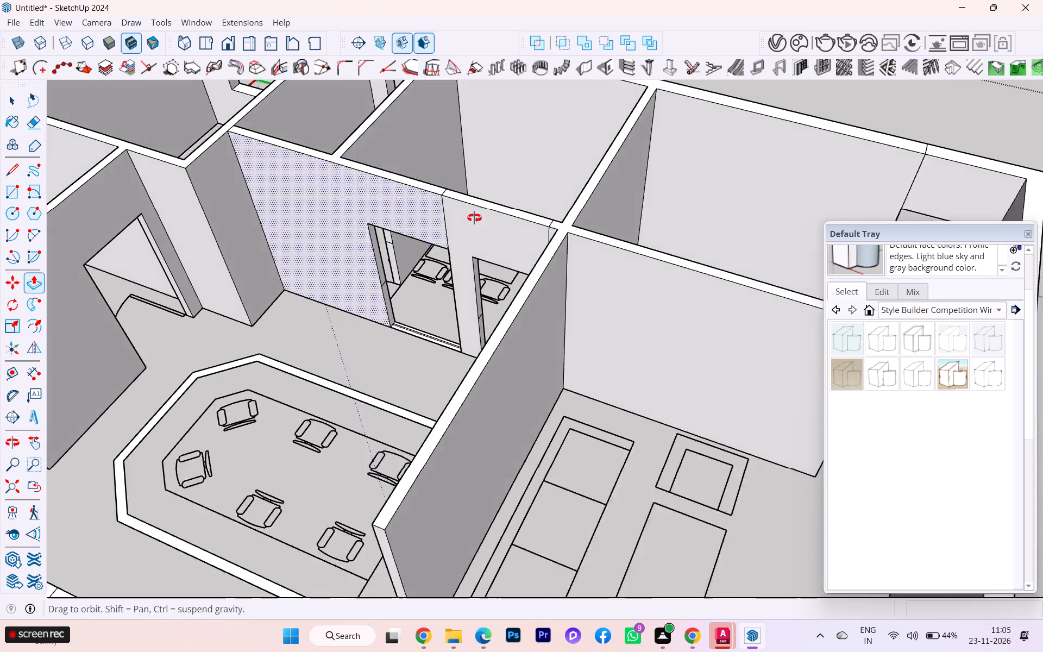
middle_click_drag(474, 218, 552, 206)
scroll(555, 206, "up", 1)
left_click(34, 116)
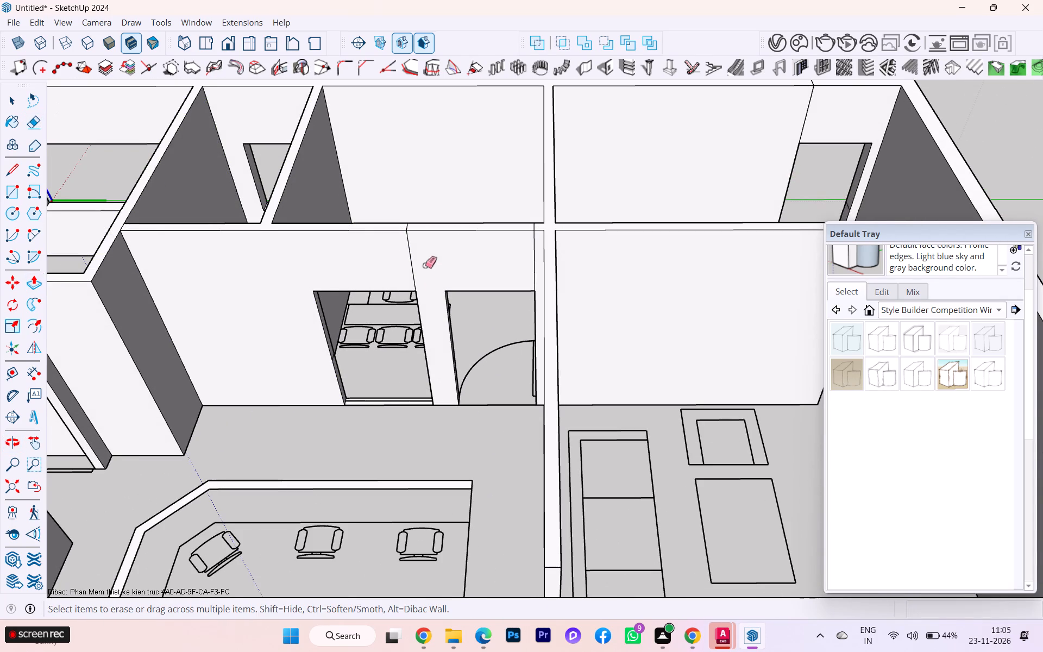
scroll(405, 259, "down", 2)
scroll(402, 258, "up", 2)
scroll(398, 257, "down", 1)
scroll(398, 257, "up", 4)
scroll(401, 242, "down", 1)
scroll(404, 246, "up", 1)
scroll(412, 240, "down", 1)
scroll(413, 239, "up", 10)
scroll(418, 231, "down", 3)
scroll(418, 231, "up", 4)
left_click(404, 218)
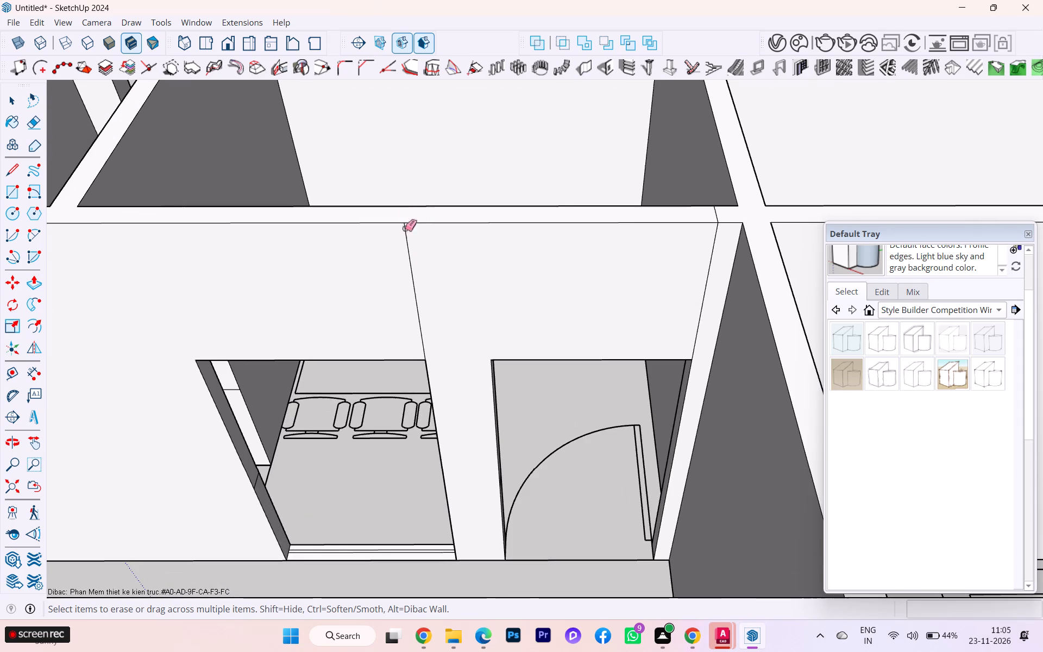
left_click(406, 239)
scroll(597, 243, "down", 3)
scroll(661, 240, "up", 4)
scroll(672, 240, "down", 1)
scroll(706, 216, "up", 5)
left_click(691, 226)
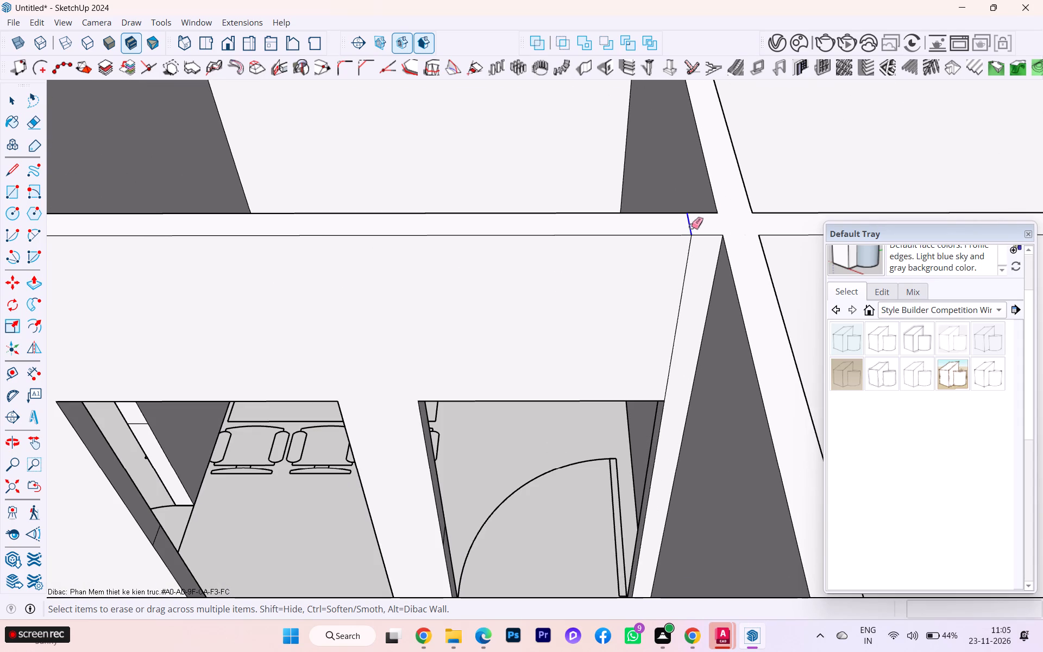
left_click(689, 246)
Push/Pull the lower jamb face of the office's interior window opening 4' across to the pier as the sill wall.
scroll(683, 219, "down", 6)
scroll(337, 449, "up", 3)
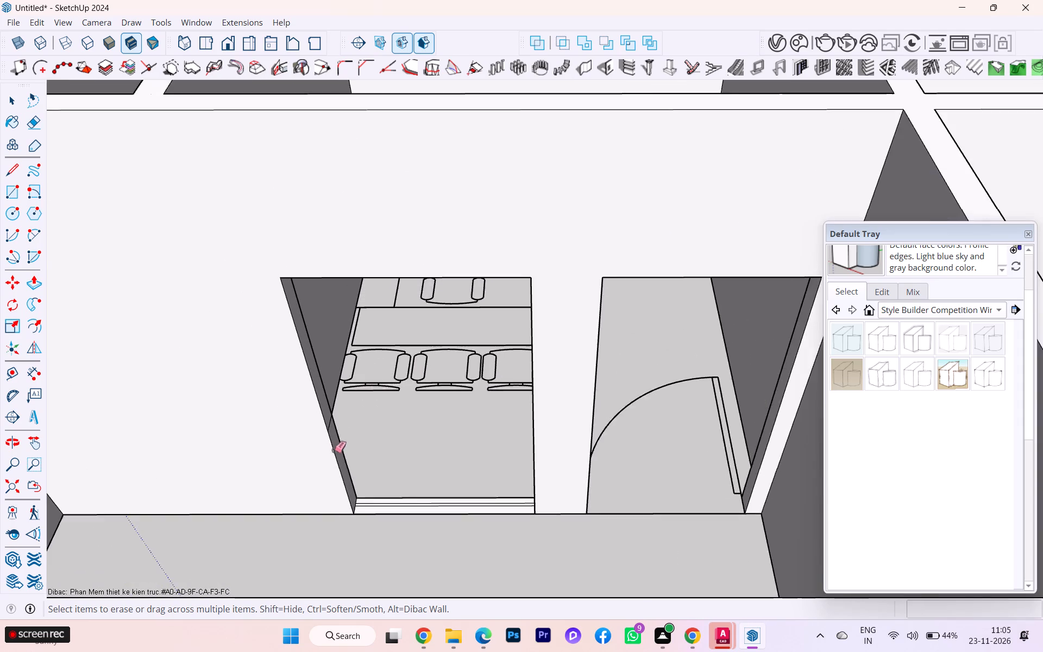
scroll(334, 450, "up", 3)
scroll(353, 428, "down", 2)
scroll(361, 421, "up", 2)
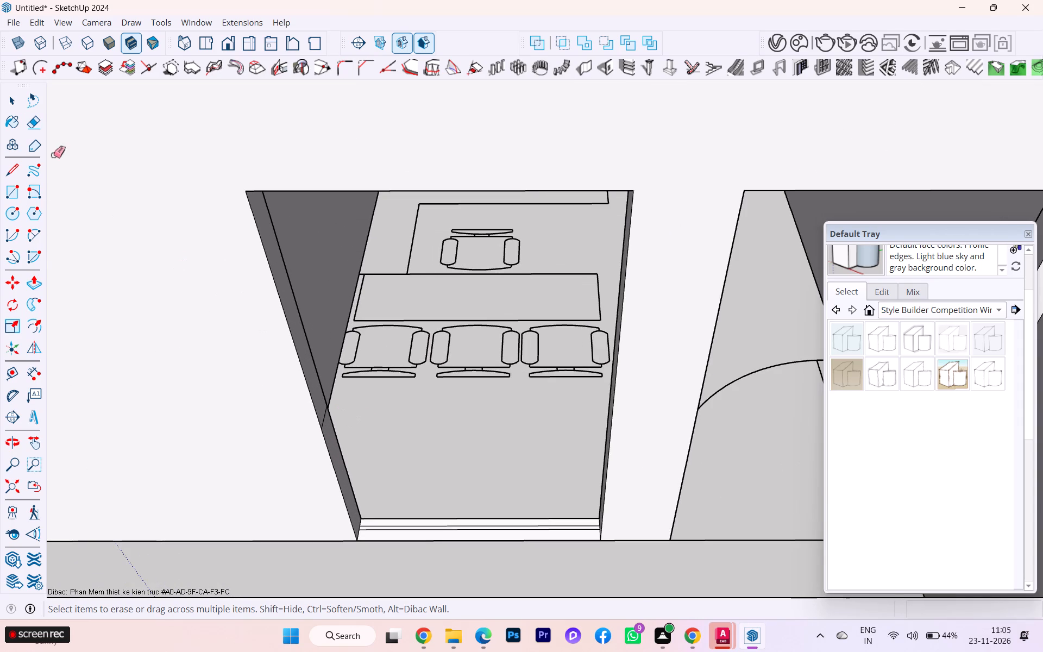
left_click(11, 101)
left_click(329, 452)
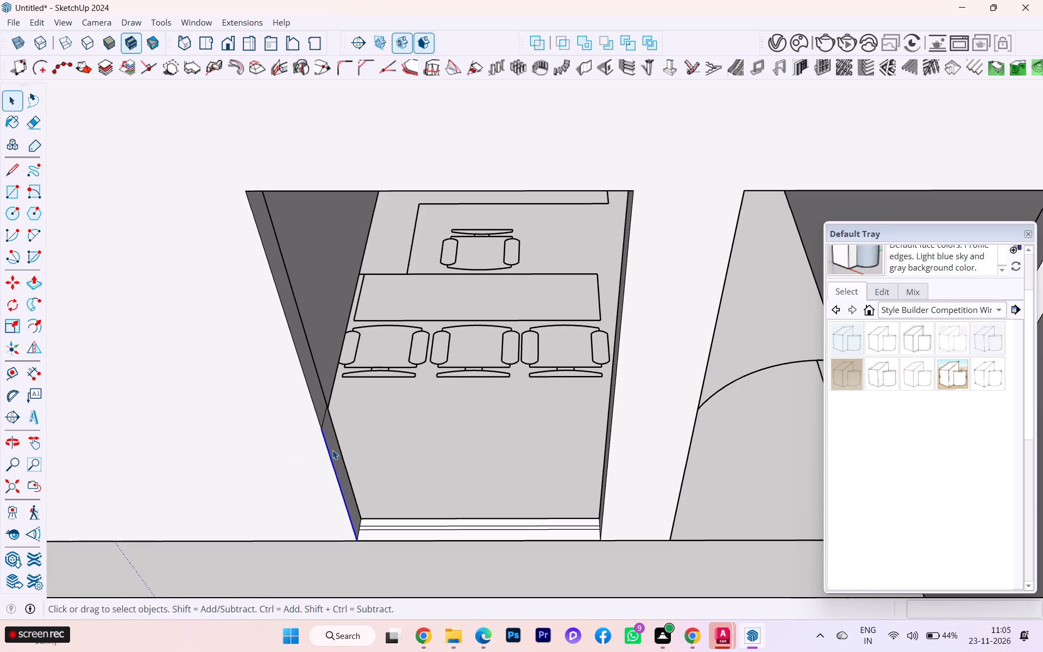
left_click(332, 449)
key("p")
key("Return")
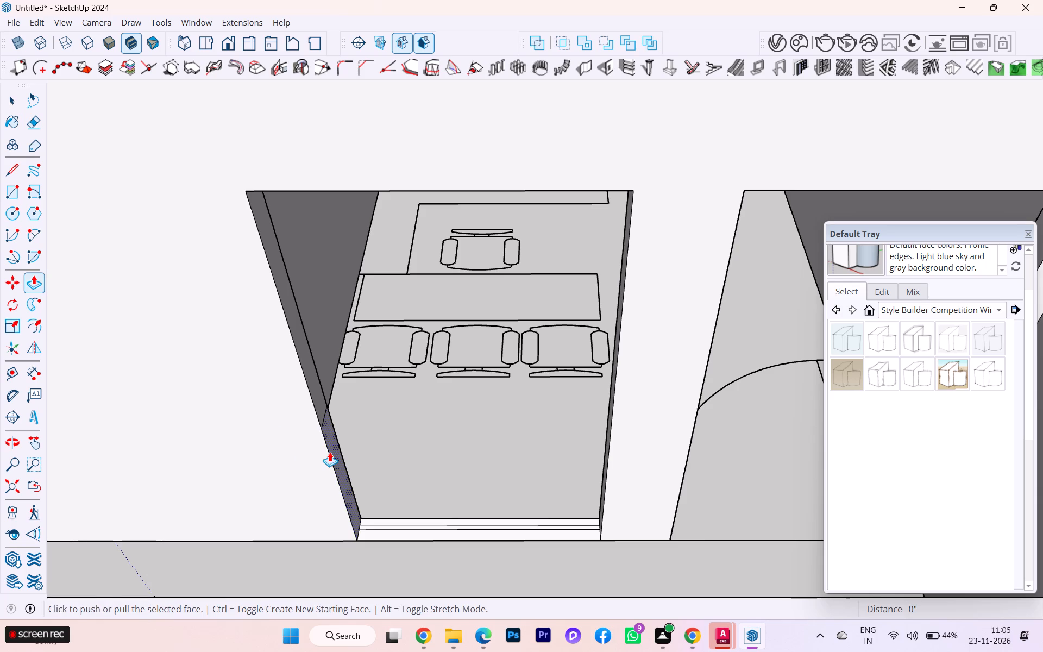
left_click(330, 452)
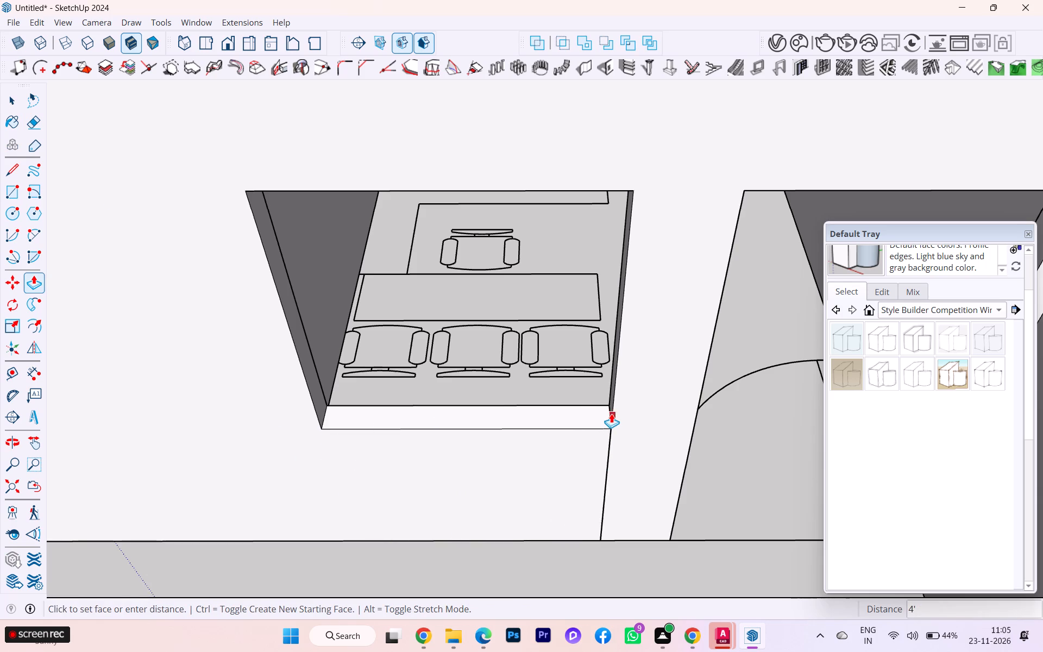
left_click(613, 409)
Erase the leftover vertical edge and wall-top edge above the exterior doorway of the corner office with the cabinets.
scroll(403, 281, "down", 3)
scroll(428, 297, "up", 1)
scroll(453, 307, "down", 5)
scroll(628, 337, "up", 1)
scroll(629, 338, "down", 2)
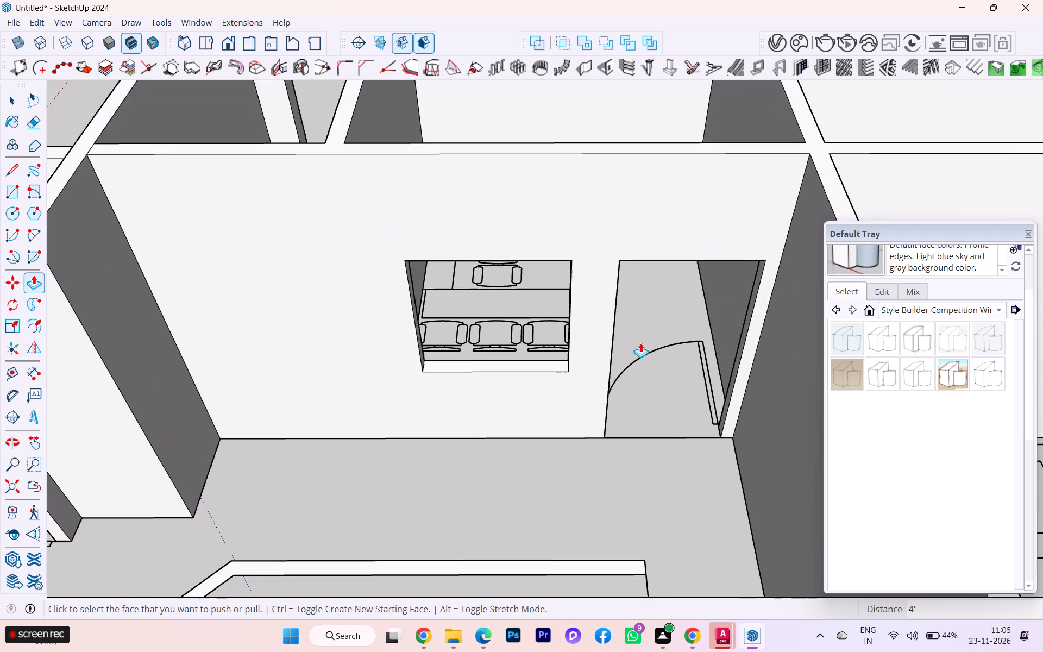
scroll(531, 311, "down", 2)
scroll(523, 311, "up", 1)
scroll(520, 312, "down", 1)
scroll(381, 264, "down", 11)
scroll(377, 264, "up", 2)
scroll(377, 264, "down", 1)
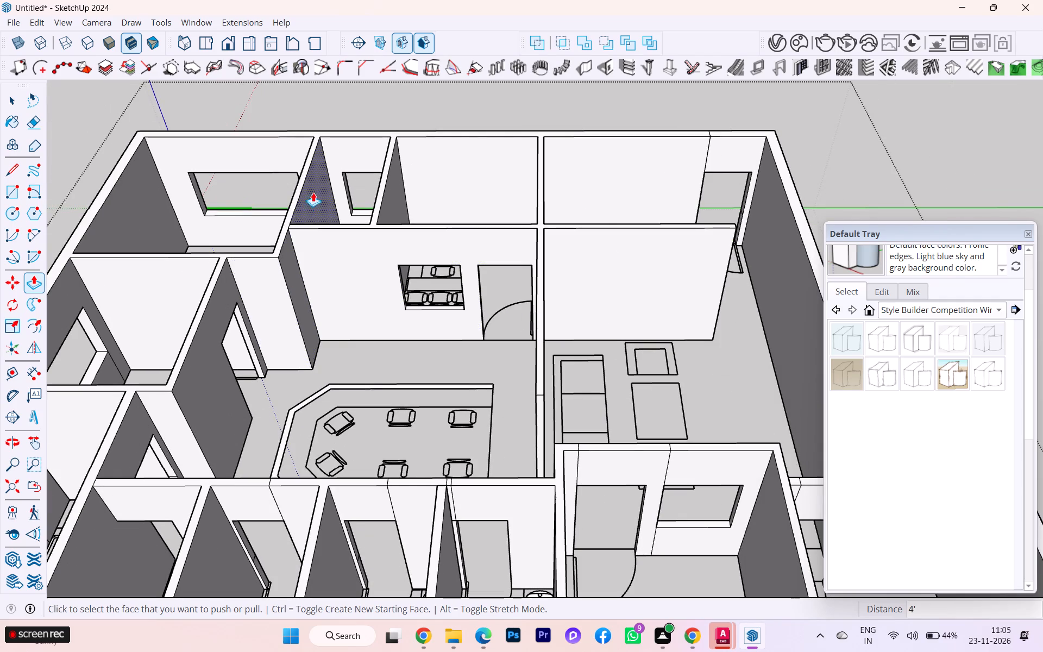
scroll(698, 156, "up", 2)
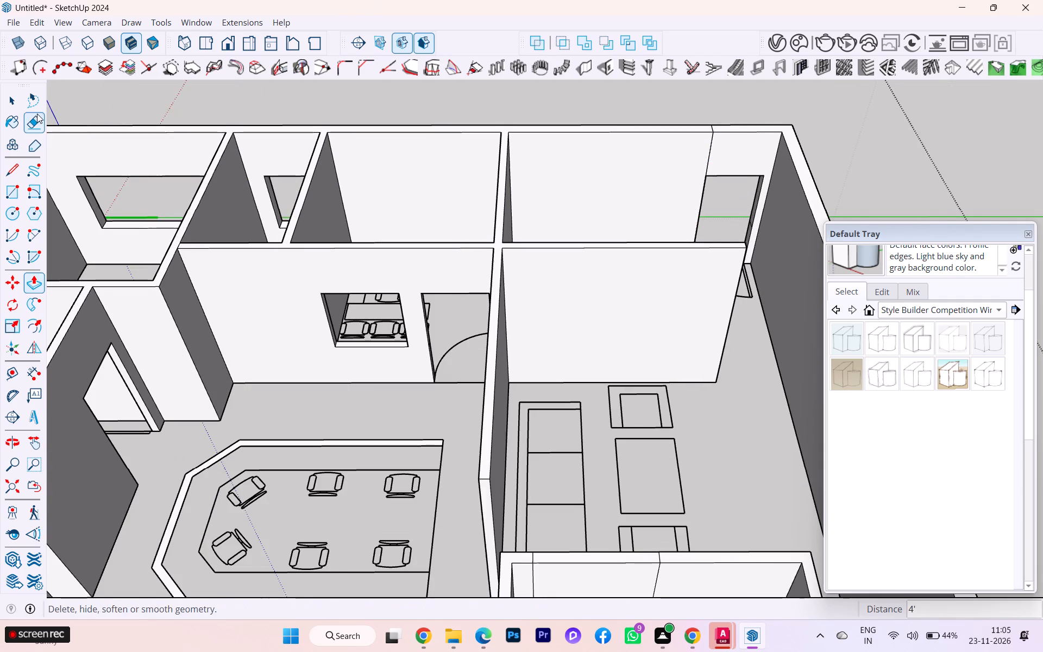
left_click(36, 114)
scroll(799, 106, "up", 12)
left_click(683, 123)
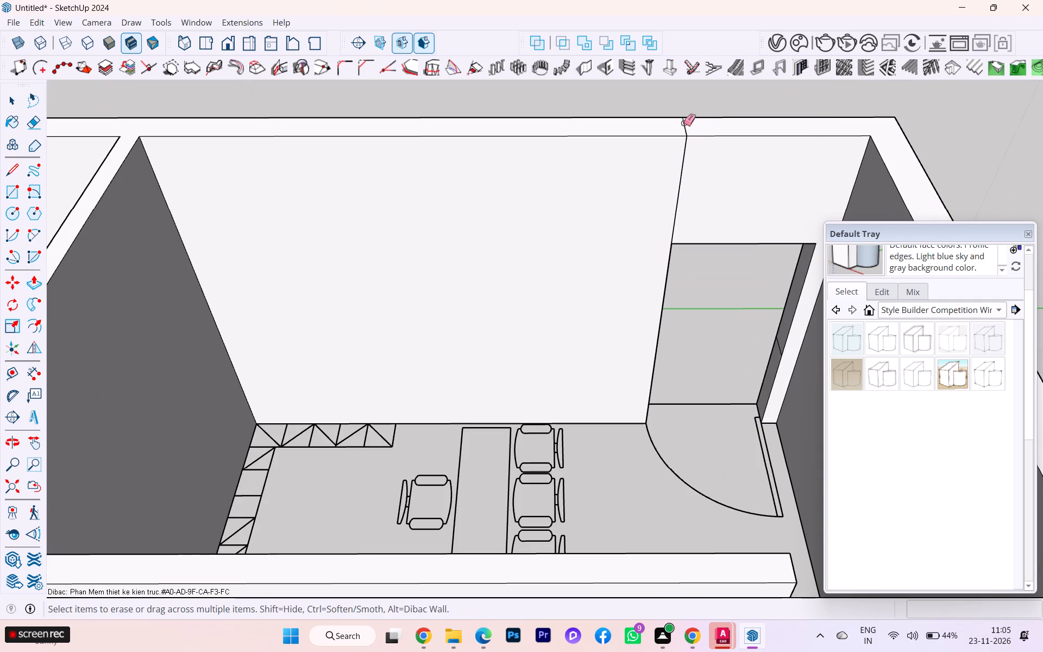
left_click(684, 155)
left_click(686, 126)
Erase the leftover vertical and wall-top edges around the doorway and interior window of the room with three chairs in a row.
scroll(588, 124, "down", 3)
scroll(582, 122, "up", 2)
scroll(581, 122, "down", 2)
scroll(392, 97, "down", 1)
scroll(392, 97, "up", 1)
scroll(391, 97, "down", 3)
scroll(599, 186, "up", 1)
scroll(615, 192, "down", 5)
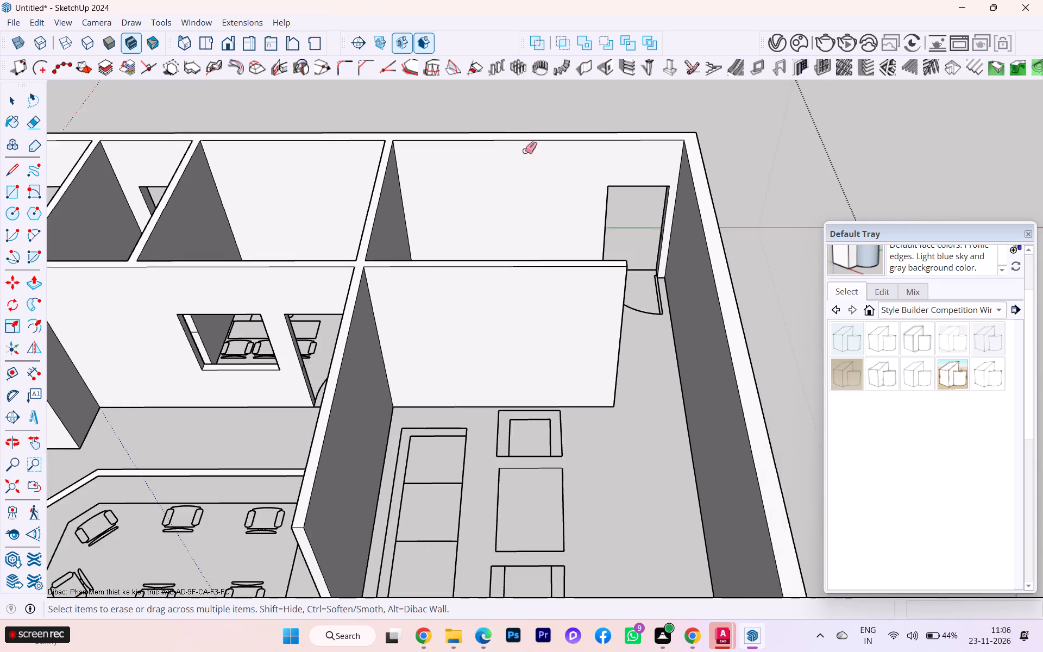
scroll(504, 139, "down", 5)
scroll(506, 139, "up", 1)
scroll(507, 139, "down", 2)
scroll(465, 284, "up", 1)
scroll(464, 317, "down", 1)
scroll(463, 336, "up", 12)
scroll(432, 342, "down", 2)
scroll(432, 342, "up", 1)
left_click(432, 337)
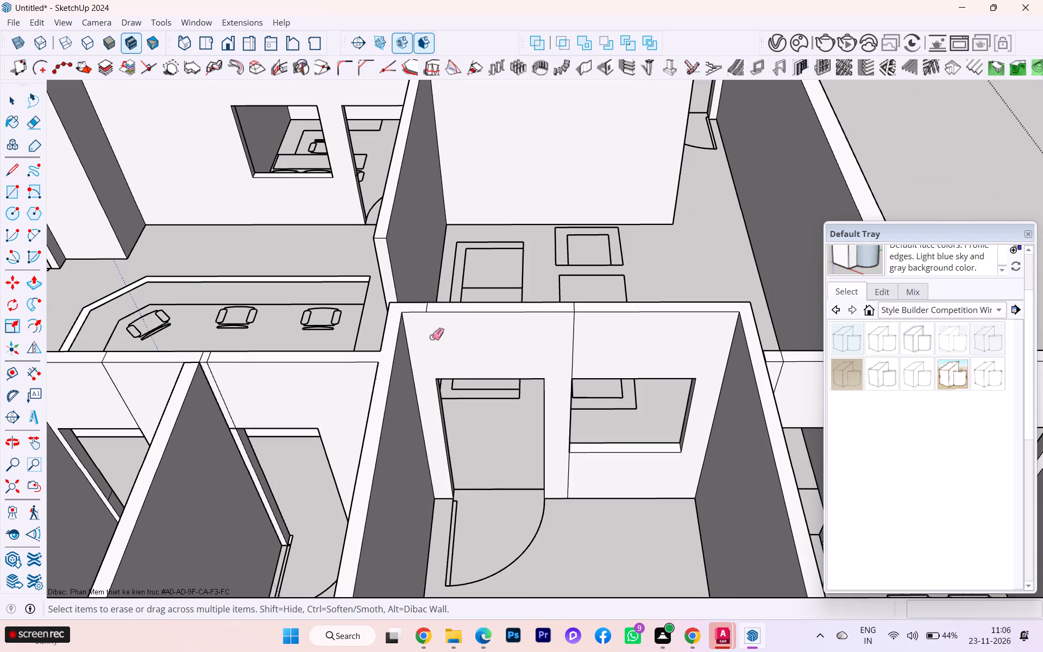
left_click(576, 329)
left_click(575, 331)
scroll(591, 435, "up", 4)
left_click(560, 489)
scroll(573, 225, "up", 1)
scroll(573, 224, "down", 1)
scroll(573, 224, "up", 6)
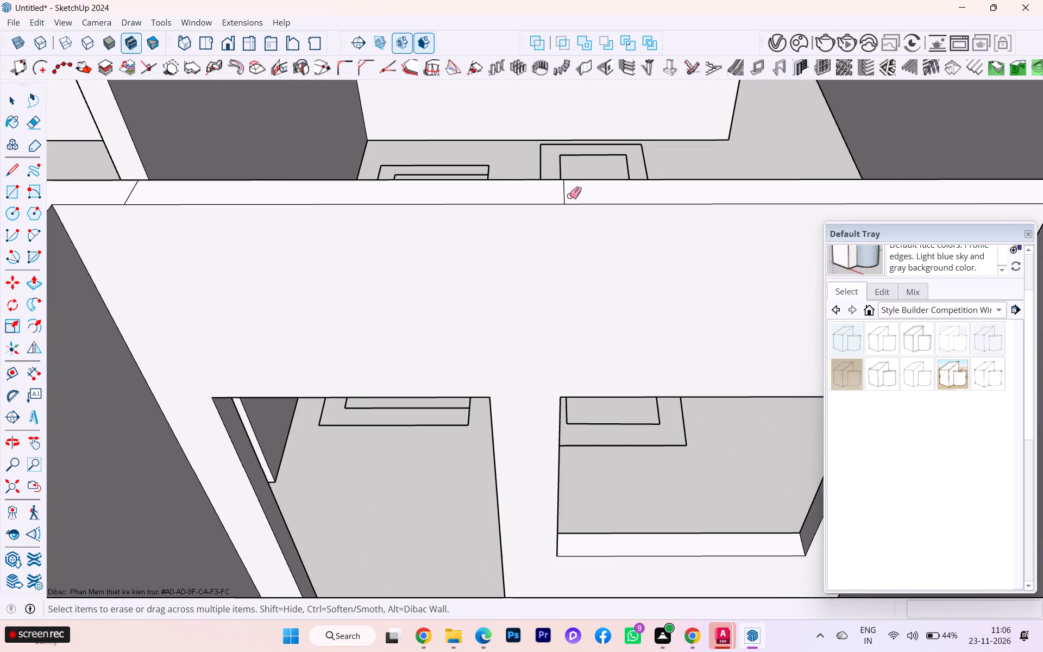
left_click(562, 197)
left_click(563, 192)
scroll(153, 193, "up", 1)
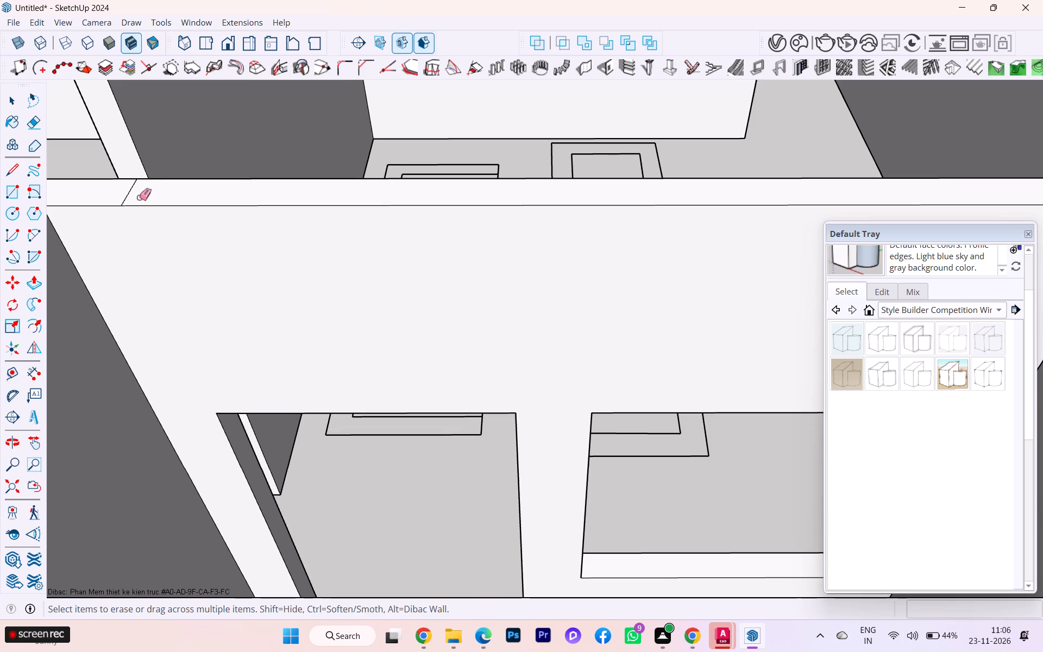
left_click(125, 198)
Erase the leftover wall-top edge and the vertical edges above and below the washbasin room's exterior window.
scroll(575, 212, "down", 5)
scroll(601, 200, "up", 1)
scroll(601, 200, "down", 1)
scroll(601, 199, "up", 2)
scroll(601, 199, "down", 2)
scroll(708, 162, "down", 4)
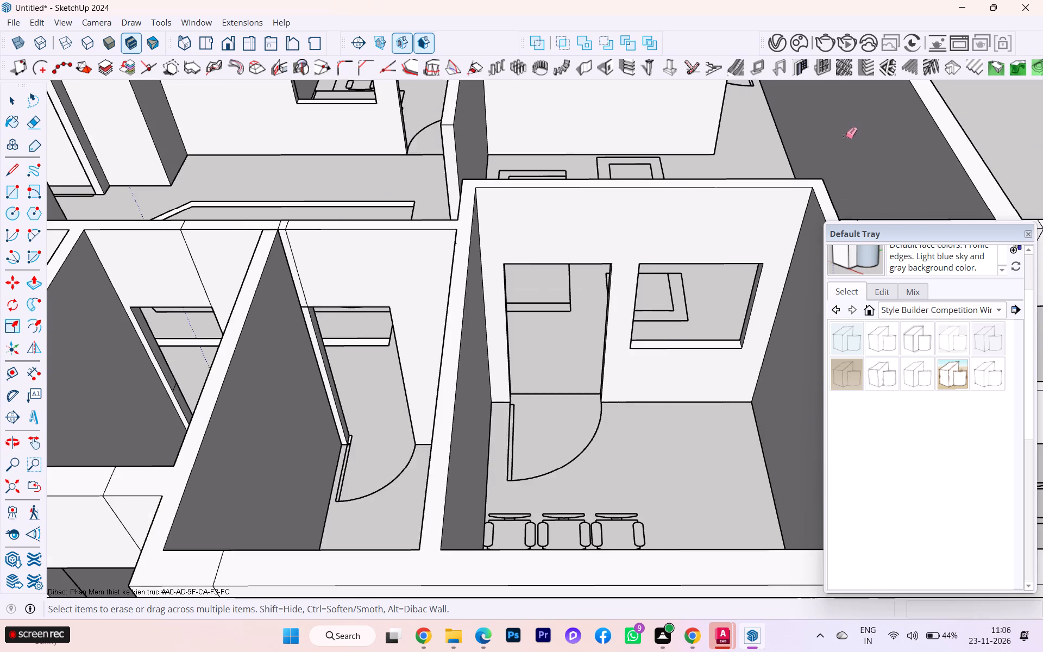
scroll(847, 135, "down", 2)
scroll(847, 135, "up", 1)
scroll(847, 135, "down", 2)
scroll(847, 135, "up", 1)
scroll(472, 296, "down", 2)
scroll(407, 486, "up", 1)
scroll(406, 491, "down", 1)
scroll(406, 491, "up", 2)
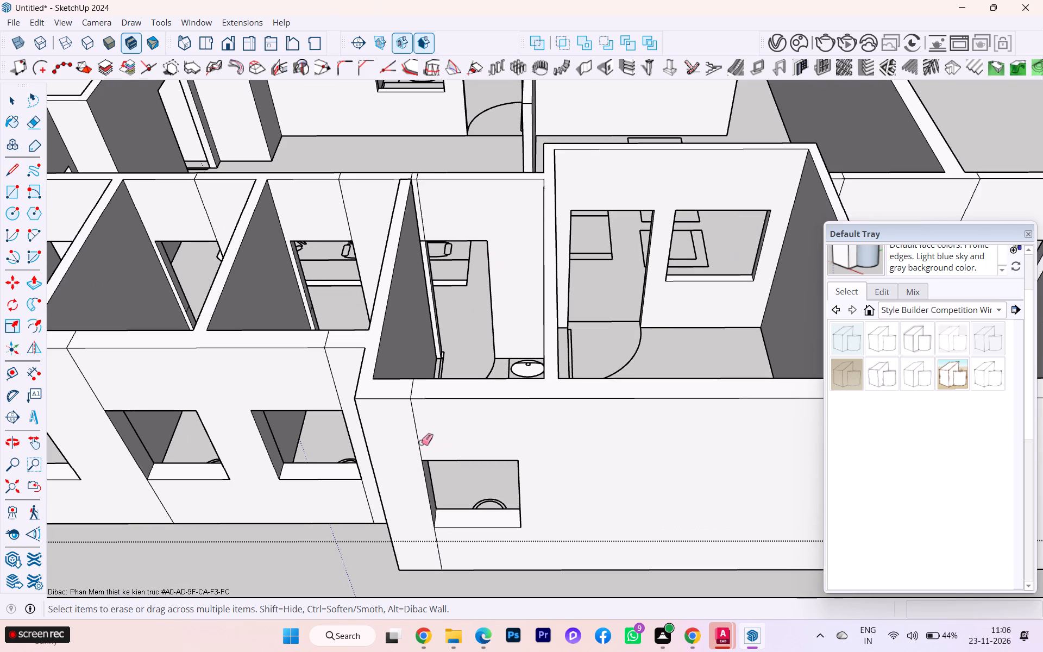
left_click(413, 435)
left_click(414, 428)
left_click(409, 388)
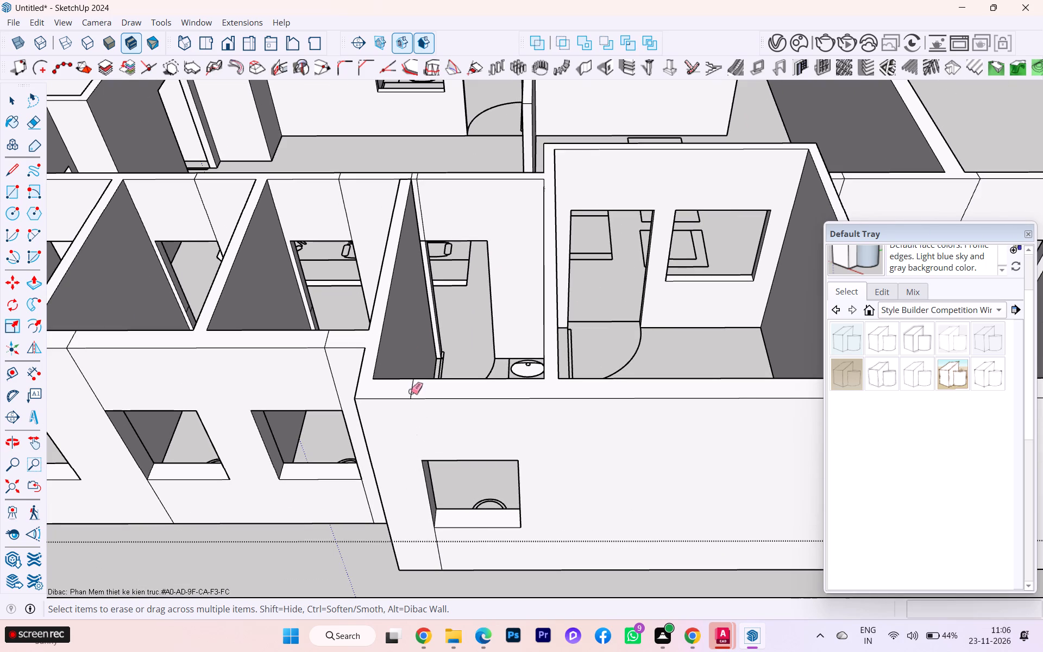
left_click(411, 391)
left_click(440, 548)
Erase the leftover wall-top and vertical edges at the recessed exterior wall's window nearest the washbasin room.
scroll(309, 380, "up", 4)
left_click(336, 348)
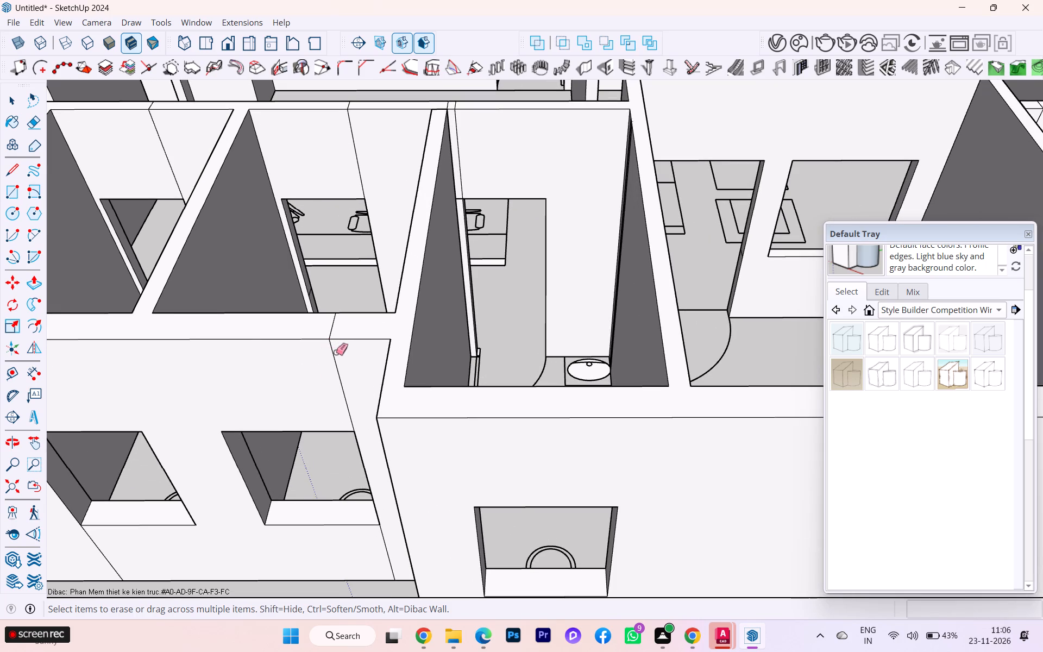
left_click(336, 355)
left_click(335, 360)
left_click(332, 330)
left_click(334, 322)
scroll(334, 322, "up", 4)
scroll(334, 329, "down", 1)
scroll(334, 330, "up", 3)
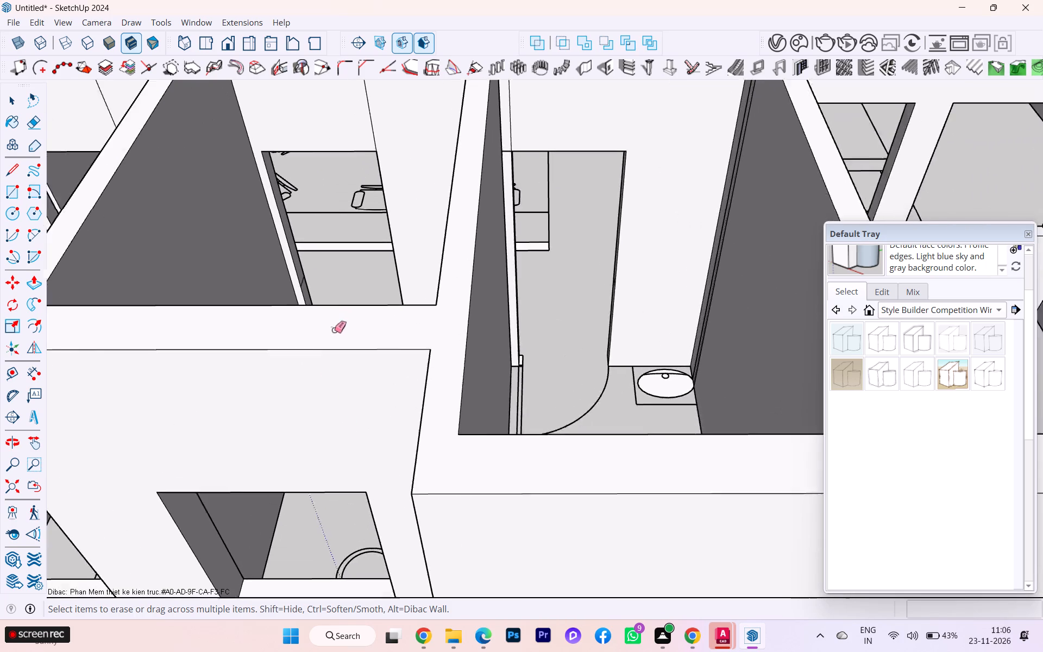
scroll(360, 368, "down", 2)
scroll(381, 386, "up", 2)
scroll(384, 387, "down", 2)
scroll(388, 496, "down", 4)
scroll(483, 275, "down", 9)
scroll(413, 481, "up", 5)
scroll(451, 428, "down", 2)
scroll(451, 427, "up", 2)
scroll(451, 427, "down", 1)
scroll(451, 427, "up", 1)
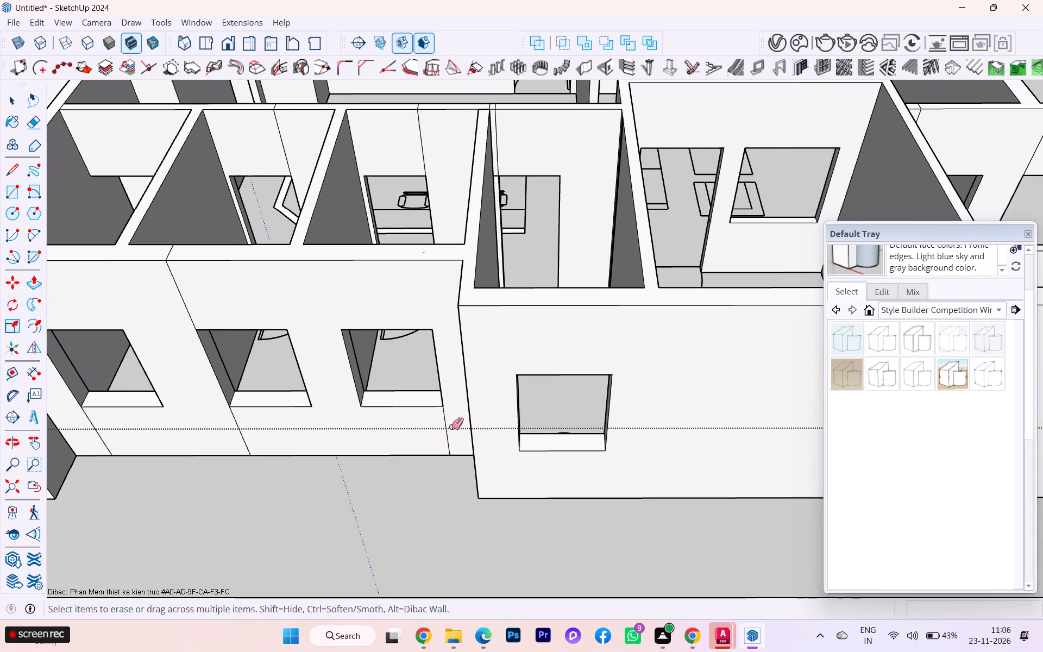
left_click(442, 412)
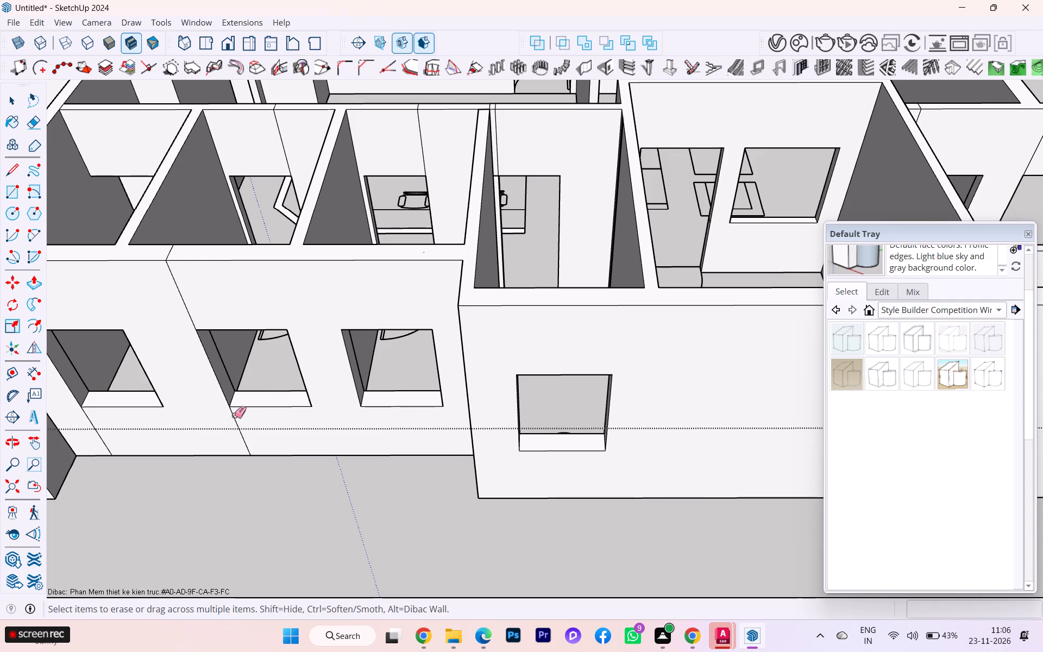
Erase the leftover wall-top and vertical edges at the recessed wall's middle window and the vertical edge below its farthest window.
left_click(234, 416)
left_click(186, 304)
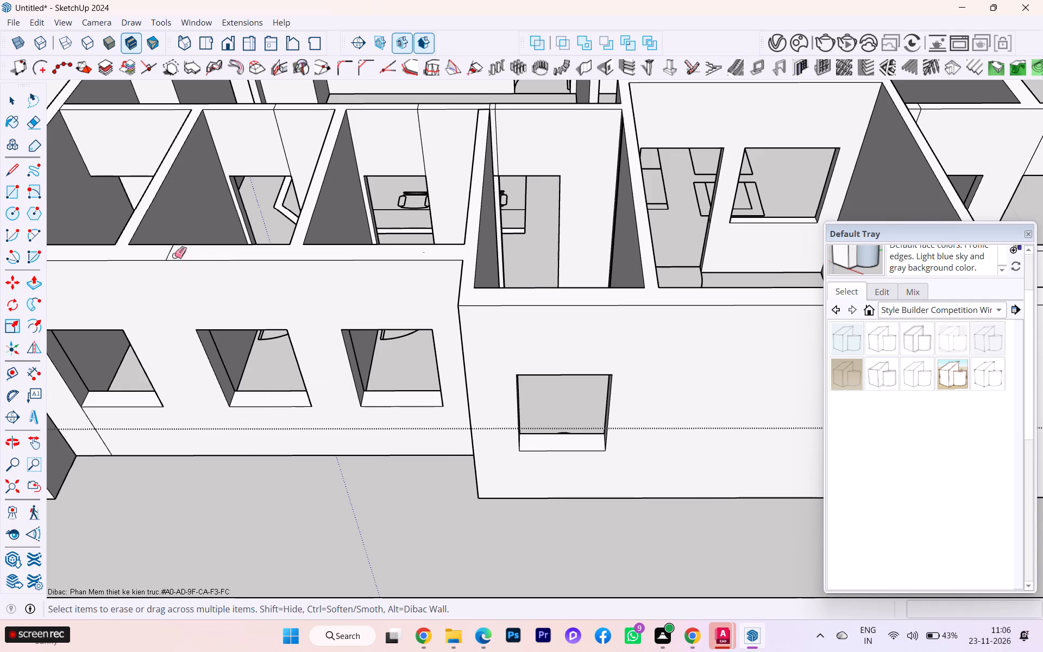
left_click(169, 253)
scroll(537, 204, "down", 9)
scroll(749, 198, "down", 1)
scroll(740, 199, "up", 2)
scroll(732, 201, "down", 2)
scroll(685, 217, "up", 1)
scroll(387, 322, "up", 4)
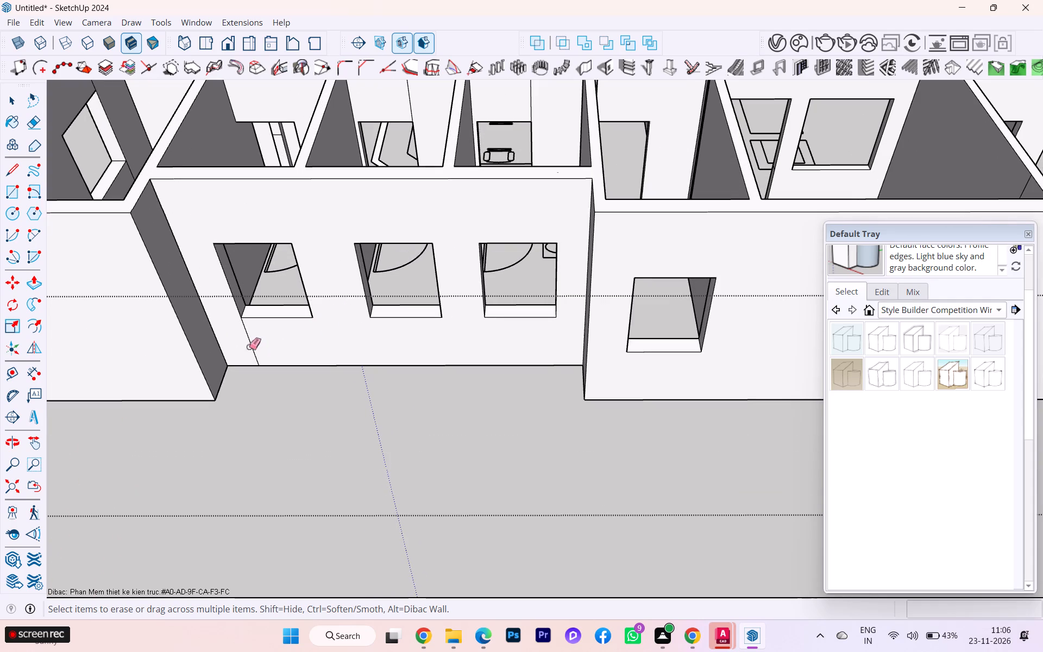
left_click(250, 340)
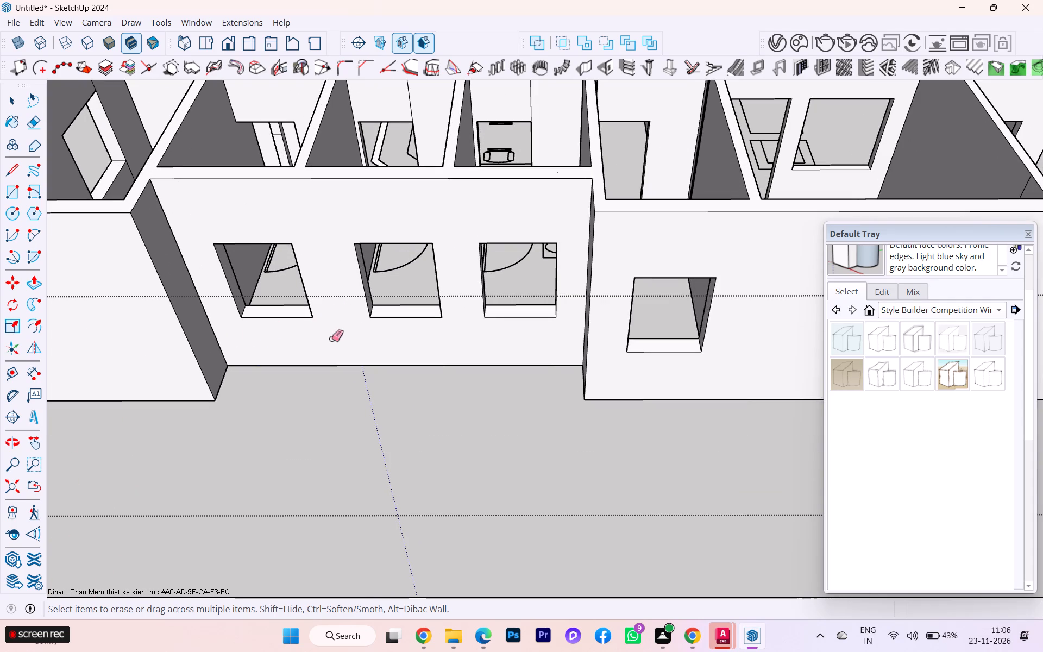
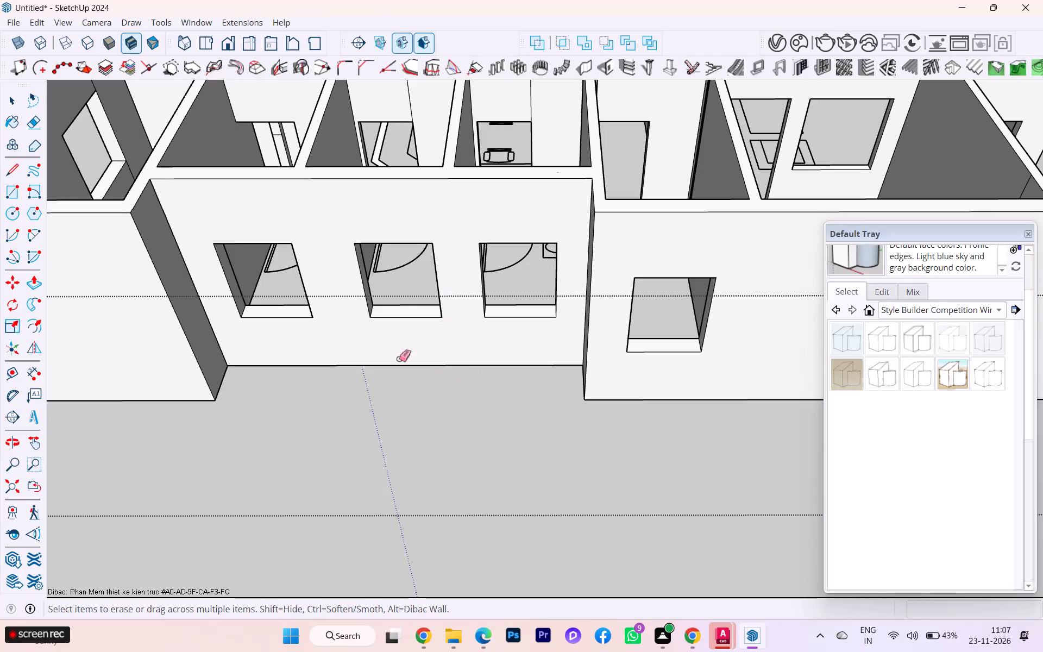
Erase the stray edges on the outer wall of the room with the sink, near its window.
scroll(578, 378, "down", 1)
scroll(585, 386, "up", 3)
scroll(588, 391, "down", 15)
scroll(458, 443, "up", 2)
scroll(458, 443, "down", 2)
scroll(531, 504, "down", 2)
scroll(533, 512, "up", 2)
scroll(533, 512, "down", 4)
scroll(534, 513, "up", 1)
scroll(534, 513, "down", 1)
scroll(278, 247, "up", 5)
scroll(278, 247, "down", 1)
scroll(278, 247, "up", 2)
scroll(298, 263, "down", 3)
scroll(298, 264, "up", 3)
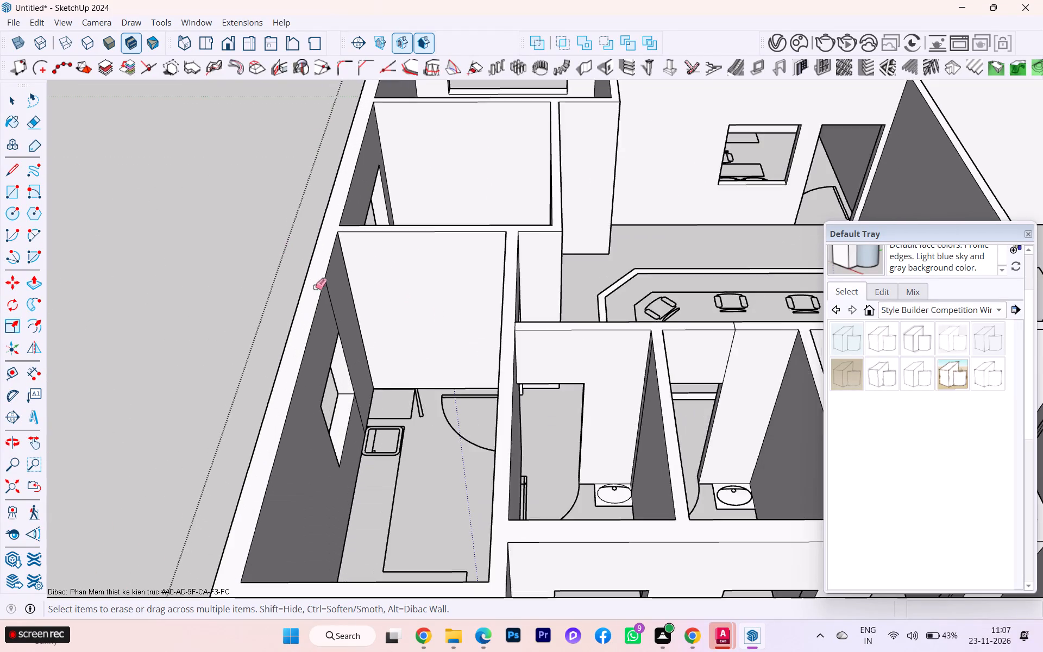
scroll(315, 287, "up", 5)
left_click(331, 290)
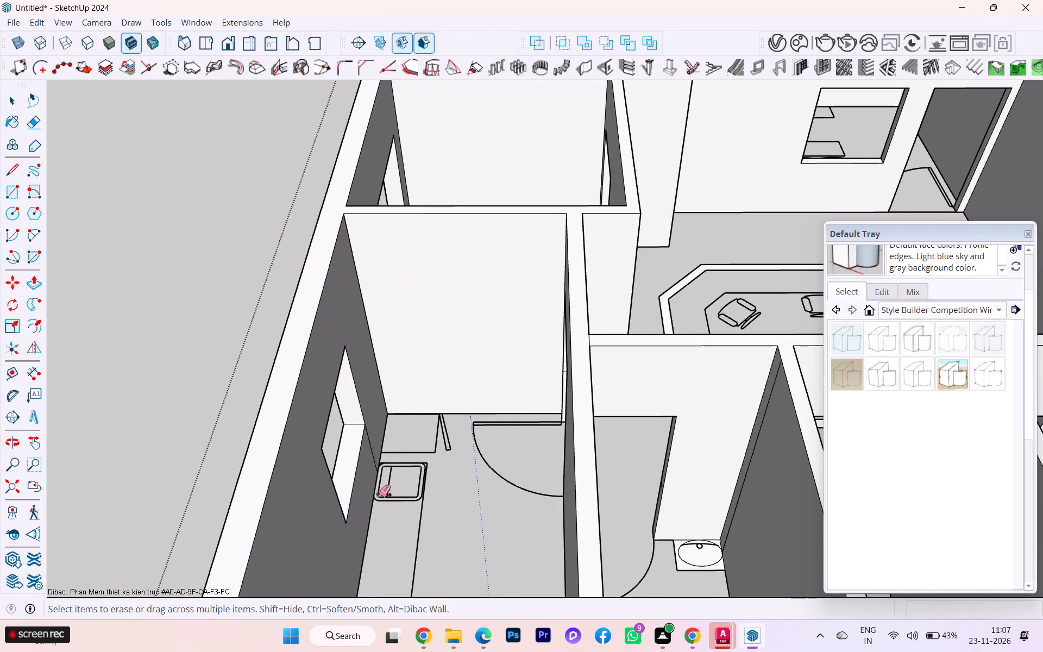
left_click(370, 445)
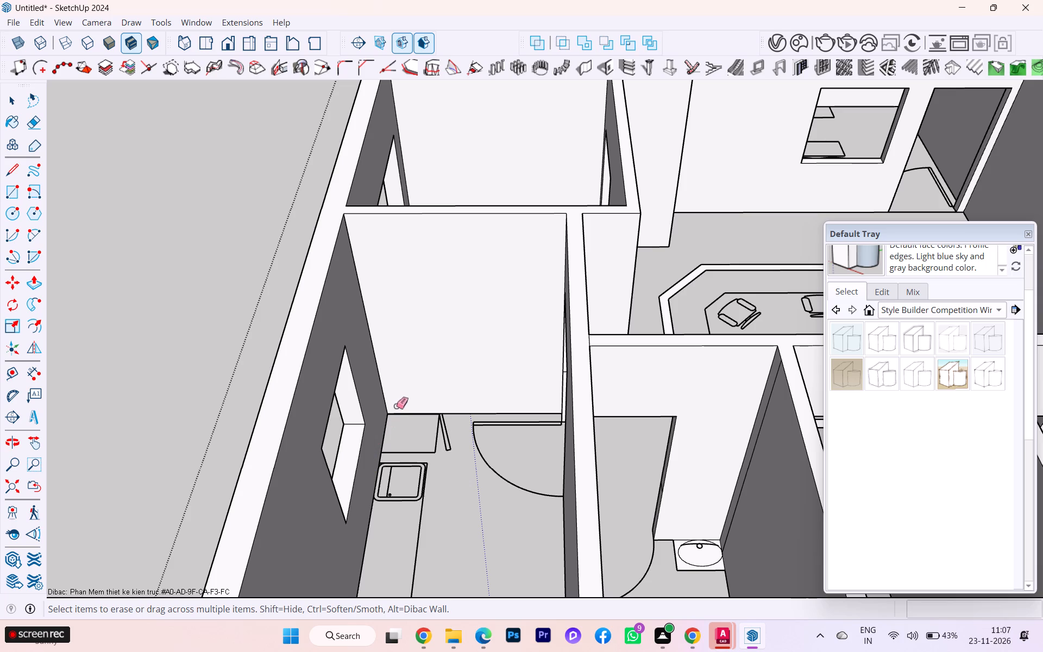
Erase the stray vertical edges on the office wall facing the lounge, between its window and door.
scroll(424, 397, "down", 5)
scroll(435, 381, "up", 4)
scroll(435, 381, "down", 2)
scroll(434, 380, "up", 3)
scroll(431, 375, "down", 1)
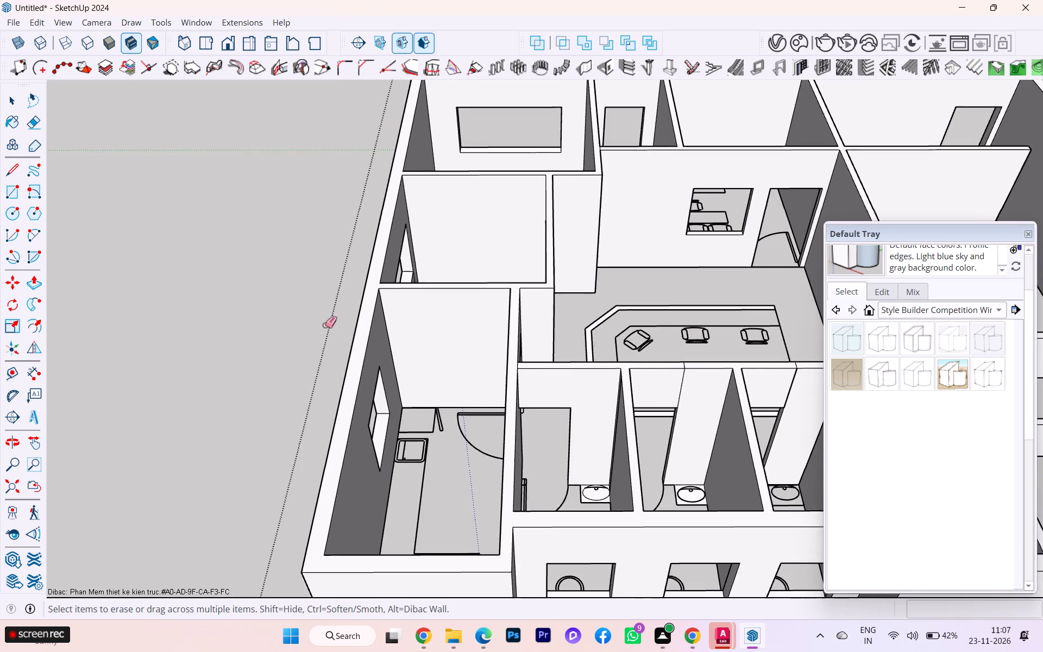
scroll(325, 325, "down", 1)
scroll(325, 325, "up", 1)
scroll(325, 325, "down", 2)
scroll(325, 325, "up", 1)
scroll(325, 325, "down", 5)
scroll(821, 173, "up", 3)
scroll(587, 250, "up", 2)
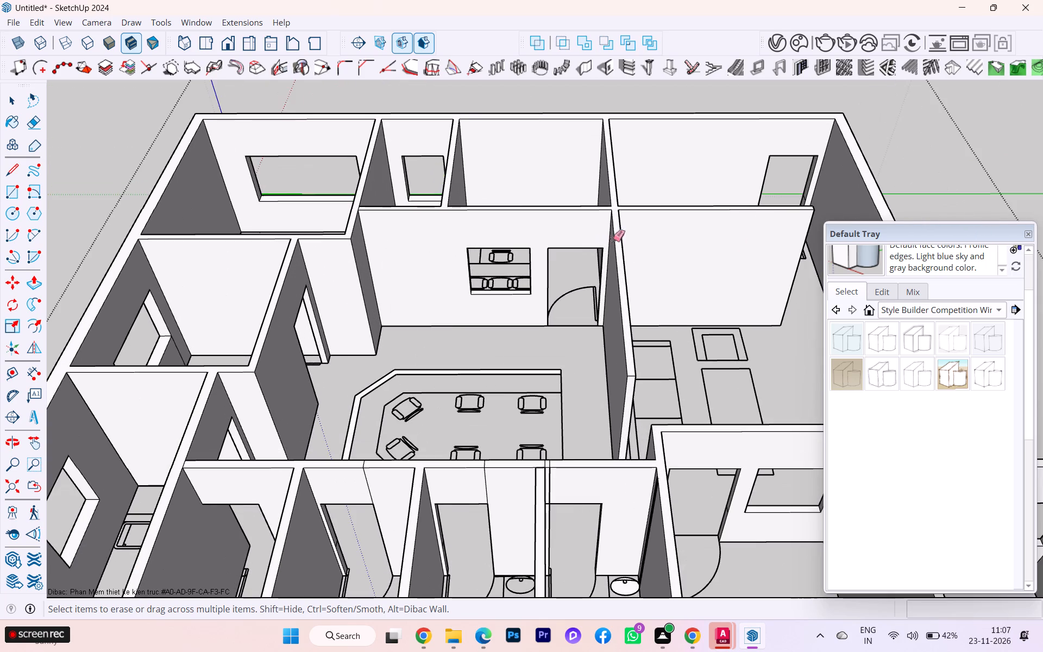
scroll(555, 261, "down", 2)
middle_click_drag(474, 272, 189, 273)
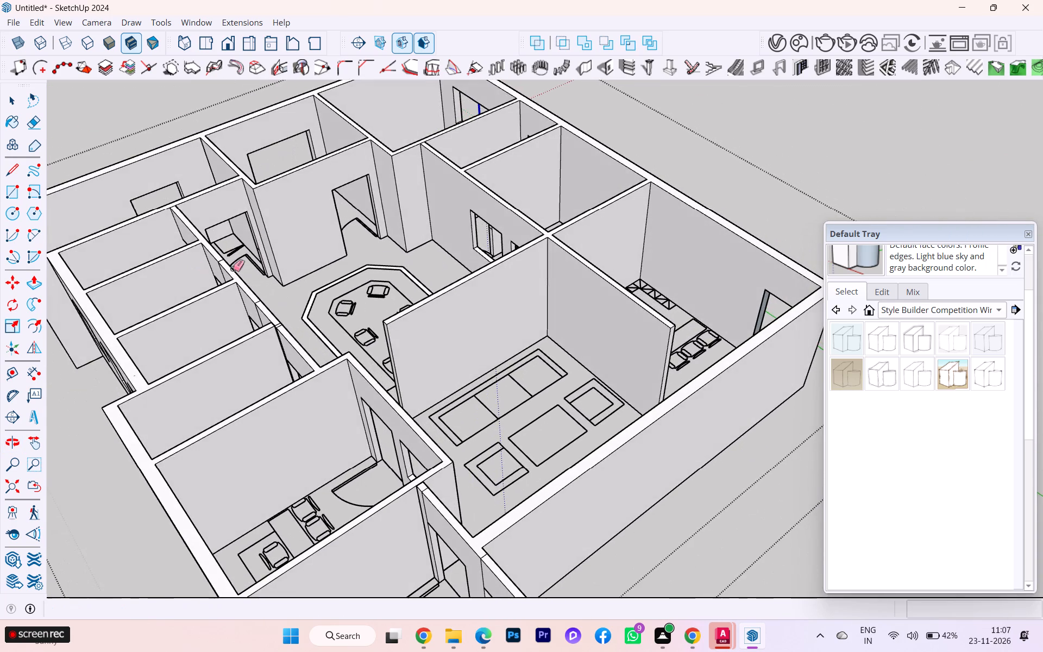
scroll(508, 234, "down", 3)
middle_click_drag(611, 229, 176, 290)
scroll(388, 214, "up", 4)
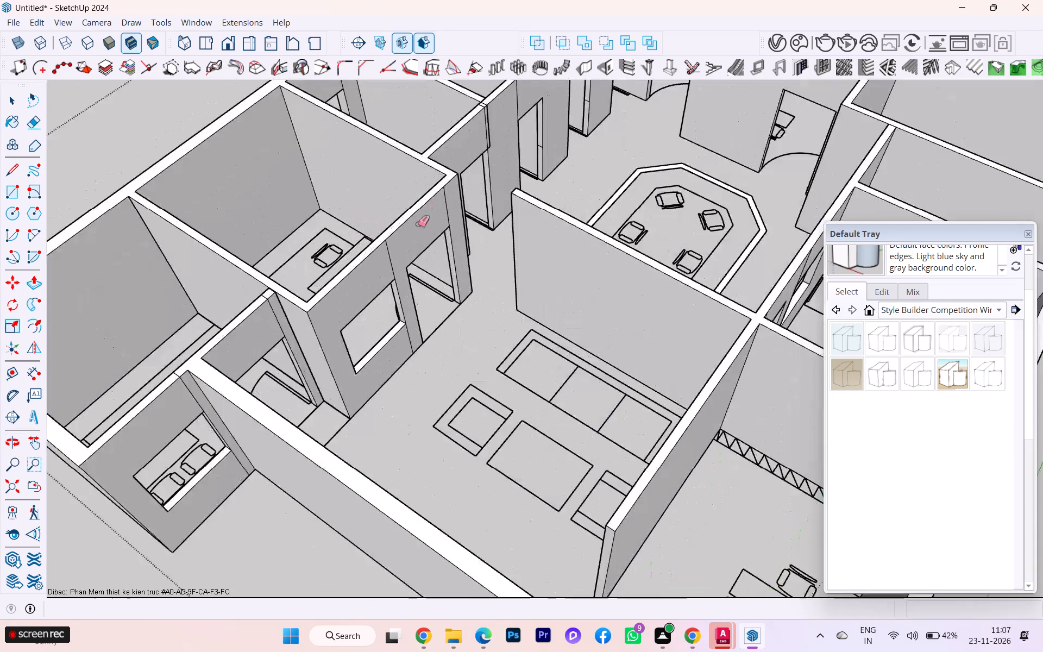
scroll(418, 224, "up", 4)
left_click(384, 266)
left_click(413, 369)
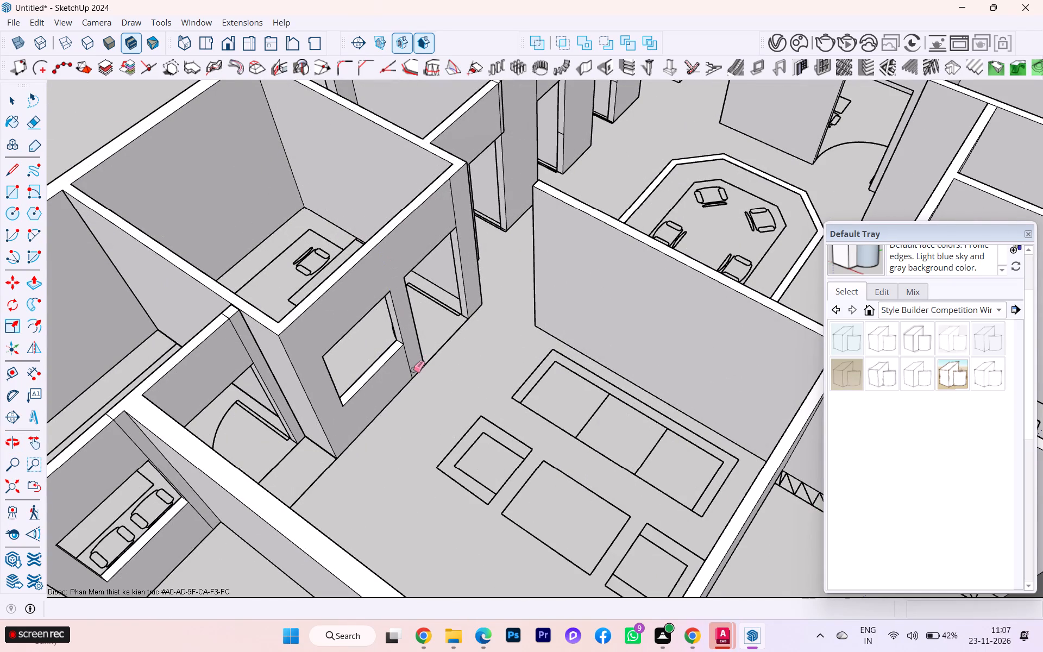
left_click(410, 371)
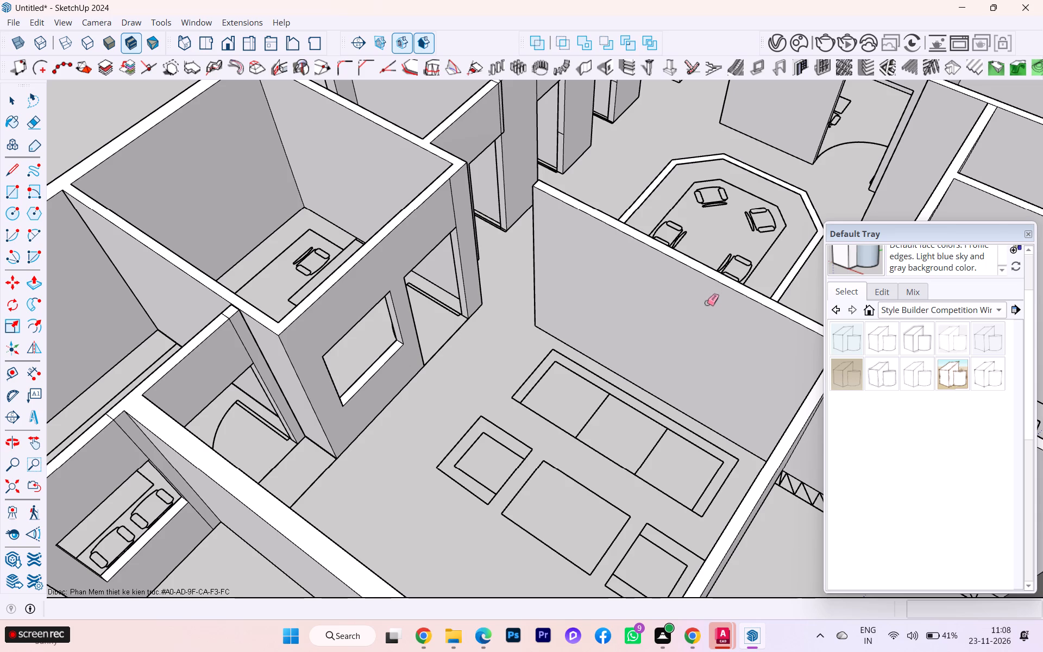
Erase the stray vertical edges beside the windows in the first two toilets next to the office.
scroll(689, 280, "down", 3)
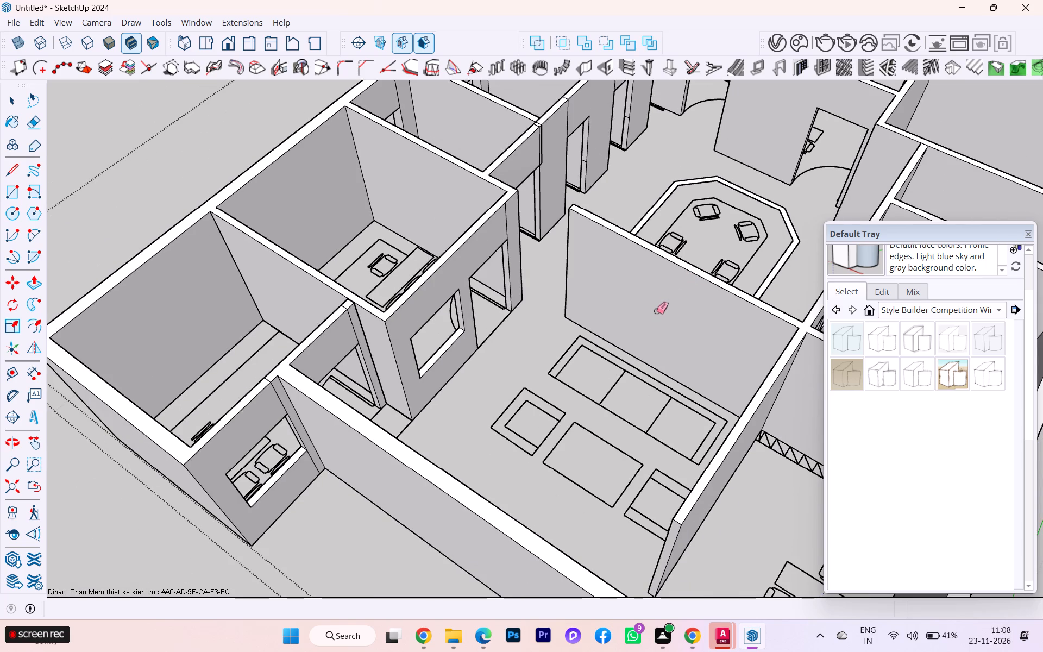
scroll(699, 291, "down", 3)
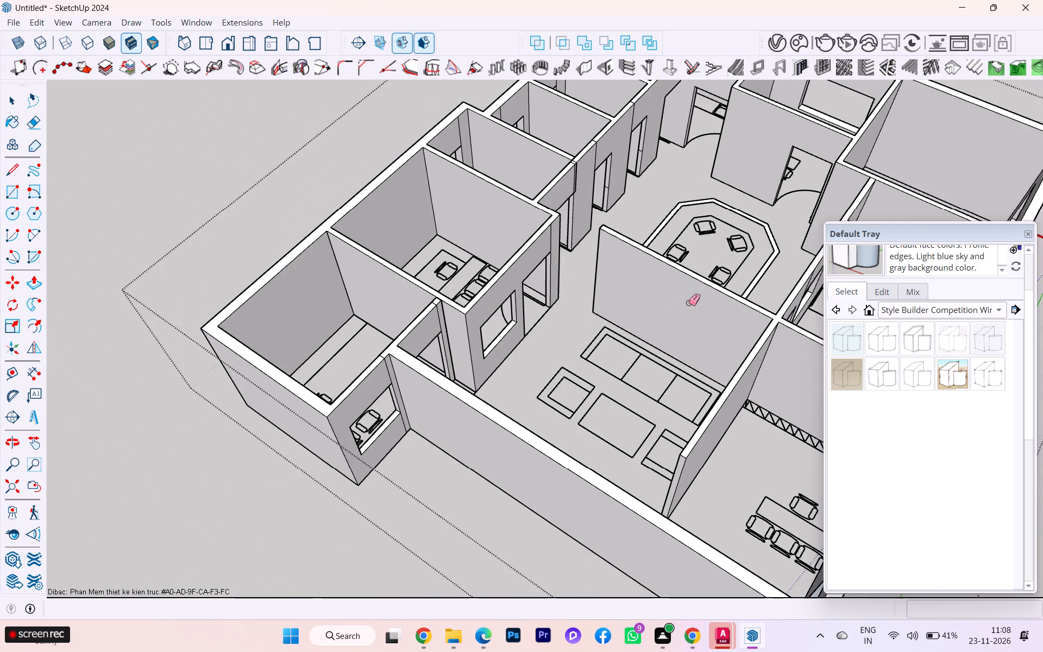
scroll(687, 300, "down", 3)
scroll(687, 300, "up", 3)
scroll(687, 300, "down", 4)
scroll(580, 275, "down", 2)
scroll(580, 275, "up", 3)
scroll(580, 274, "down", 1)
scroll(671, 171, "up", 4)
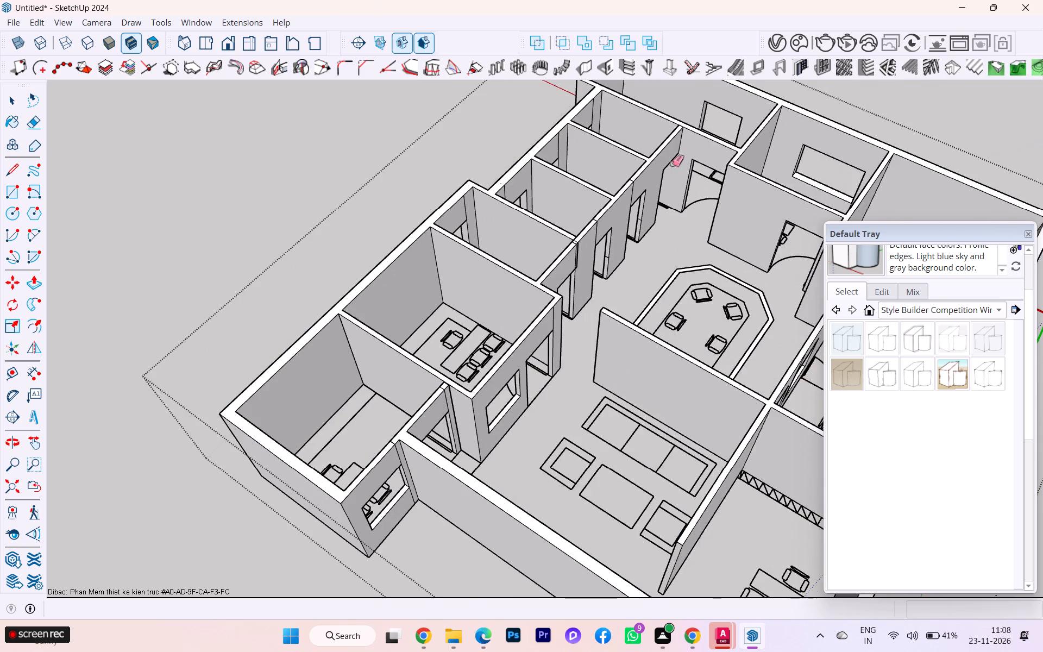
scroll(518, 185, "up", 3)
scroll(463, 212, "up", 3)
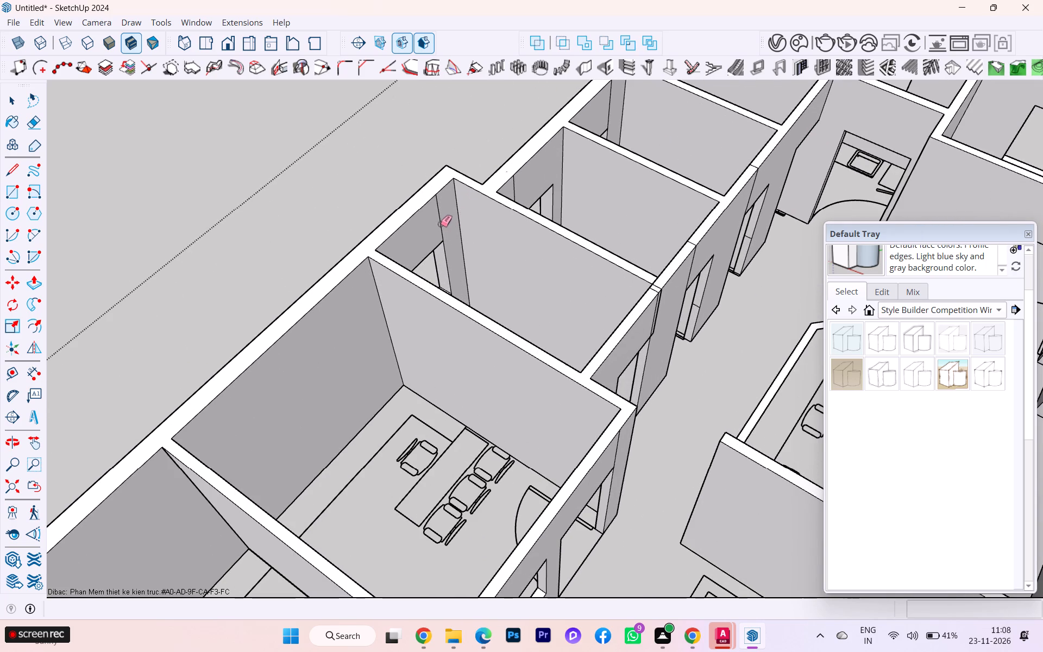
left_click(439, 224)
scroll(521, 181, "up", 2)
left_click(513, 191)
scroll(584, 174, "down", 4)
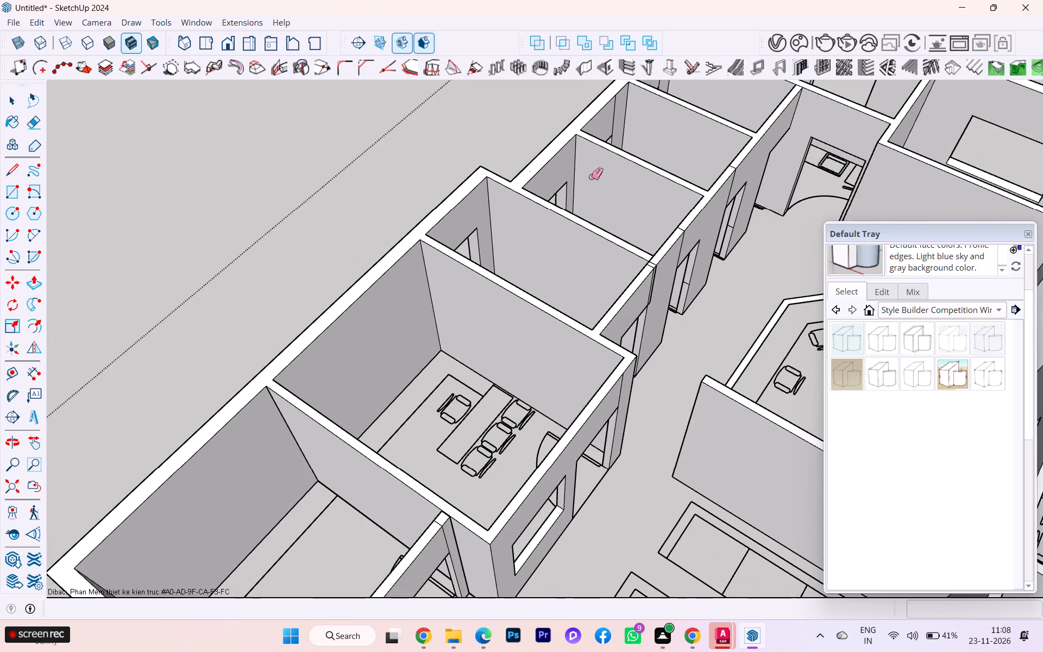
Erase the stray vertical edge beside the office door, close to the wall corner.
middle_click_drag(612, 187, 349, 187)
scroll(543, 202, "down", 1)
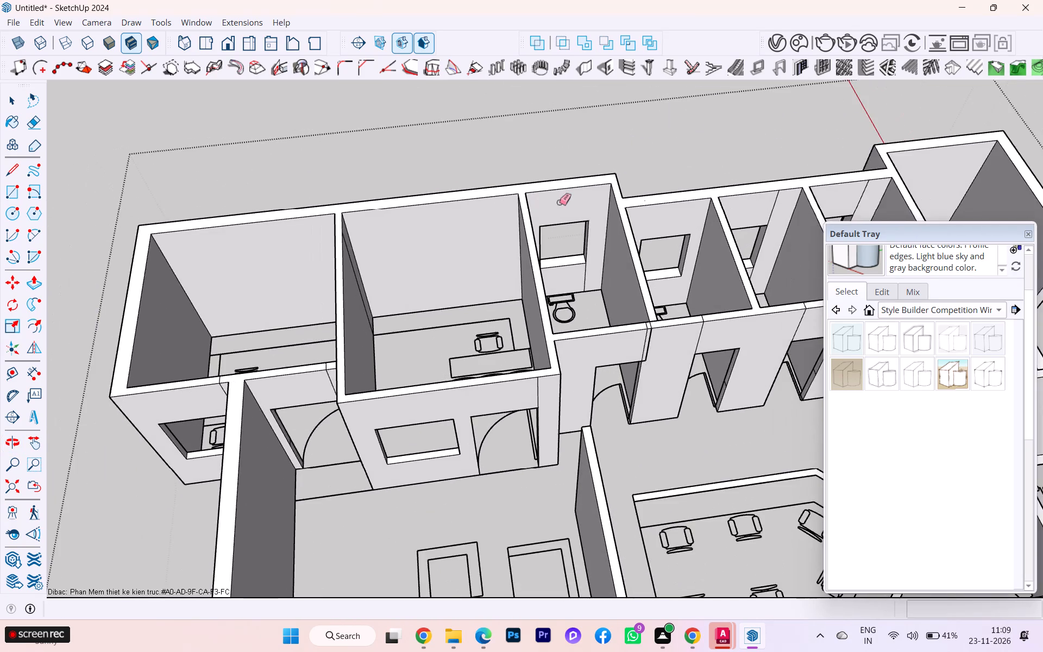
middle_click_drag(557, 203, 350, 146)
scroll(439, 227, "up", 3)
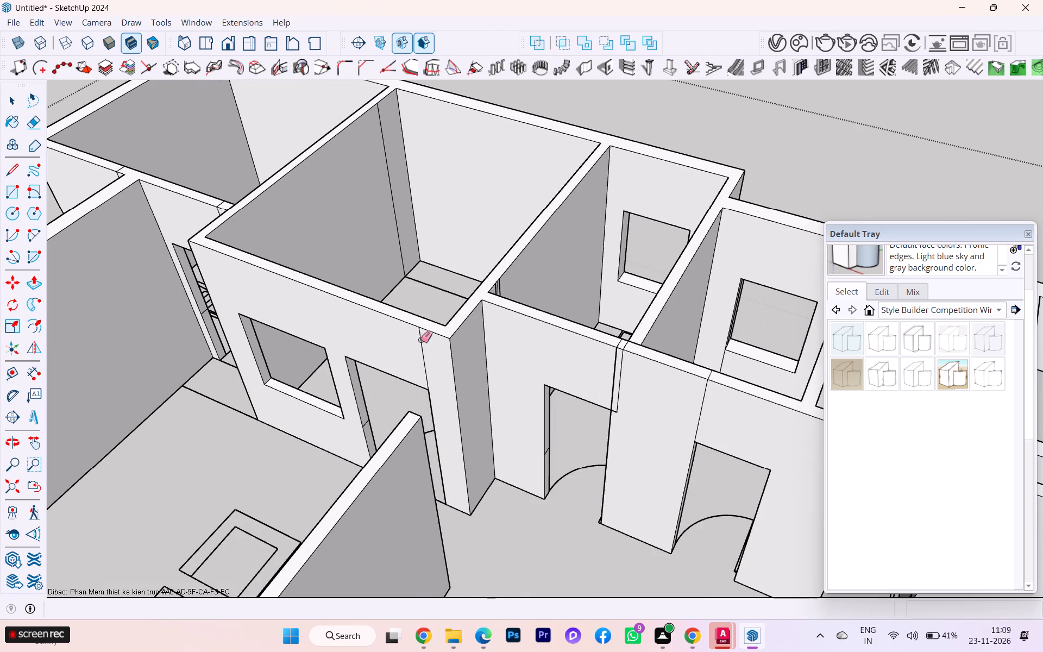
left_click(420, 339)
Examine the first toilet's partition and the toilet front wall for leftover edges.
middle_click_drag(515, 262, 279, 297)
scroll(303, 285, "down", 3)
scroll(303, 285, "up", 3)
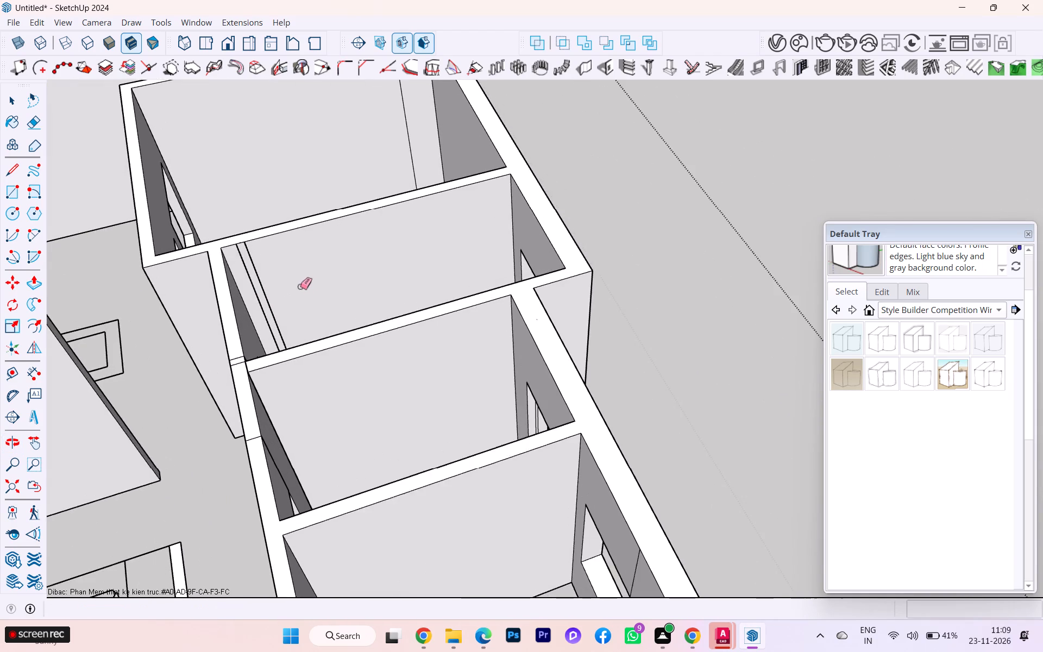
scroll(275, 283, "up", 3)
scroll(242, 222, "down", 1)
scroll(242, 222, "up", 1)
scroll(235, 243, "down", 1)
scroll(235, 243, "up", 1)
scroll(235, 243, "down", 1)
scroll(234, 243, "up", 1)
scroll(234, 244, "down", 2)
scroll(233, 244, "up", 6)
scroll(231, 246, "down", 1)
scroll(231, 246, "up", 3)
scroll(225, 259, "down", 3)
scroll(225, 259, "up", 1)
scroll(225, 259, "down", 2)
scroll(225, 259, "up", 1)
scroll(225, 259, "down", 1)
scroll(225, 259, "up", 3)
scroll(245, 249, "down", 1)
scroll(245, 249, "up", 1)
scroll(245, 249, "down", 1)
scroll(245, 249, "up", 1)
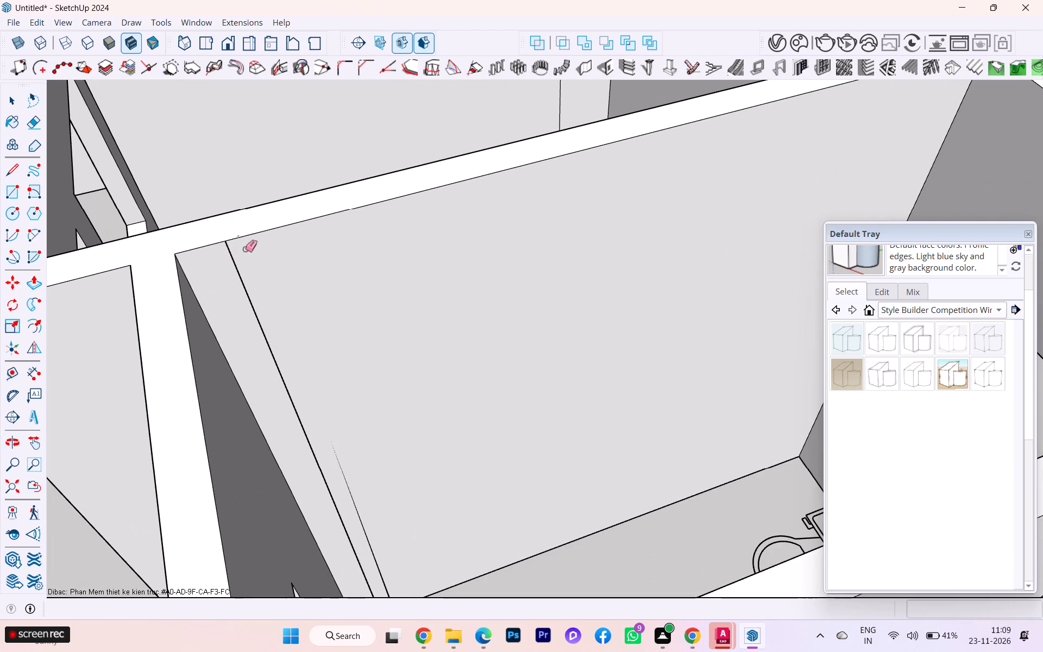
scroll(317, 261, "down", 2)
scroll(322, 262, "up", 1)
scroll(322, 262, "down", 1)
scroll(322, 262, "up", 1)
scroll(322, 263, "down", 1)
scroll(516, 264, "down", 1)
scroll(516, 264, "up", 1)
scroll(516, 264, "down", 3)
scroll(520, 262, "up", 1)
scroll(520, 262, "down", 8)
scroll(600, 235, "down", 4)
scroll(539, 316, "up", 2)
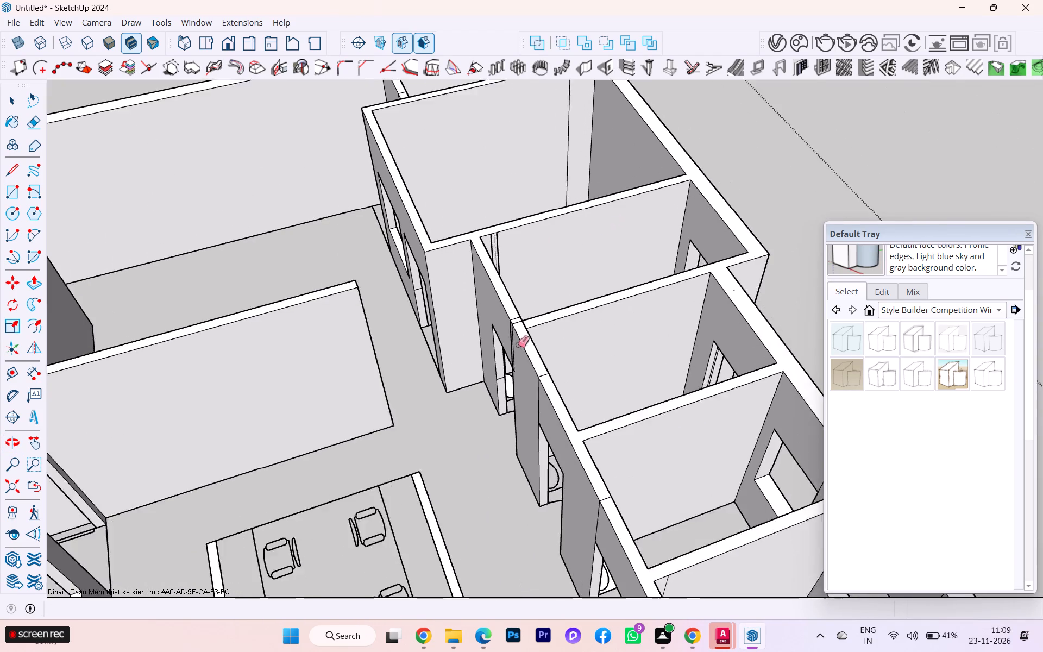
Erase the vertical seam above the second toilet's door and the matching seam across the wall top.
scroll(518, 344, "up", 2)
middle_click_drag(514, 339, 683, 317)
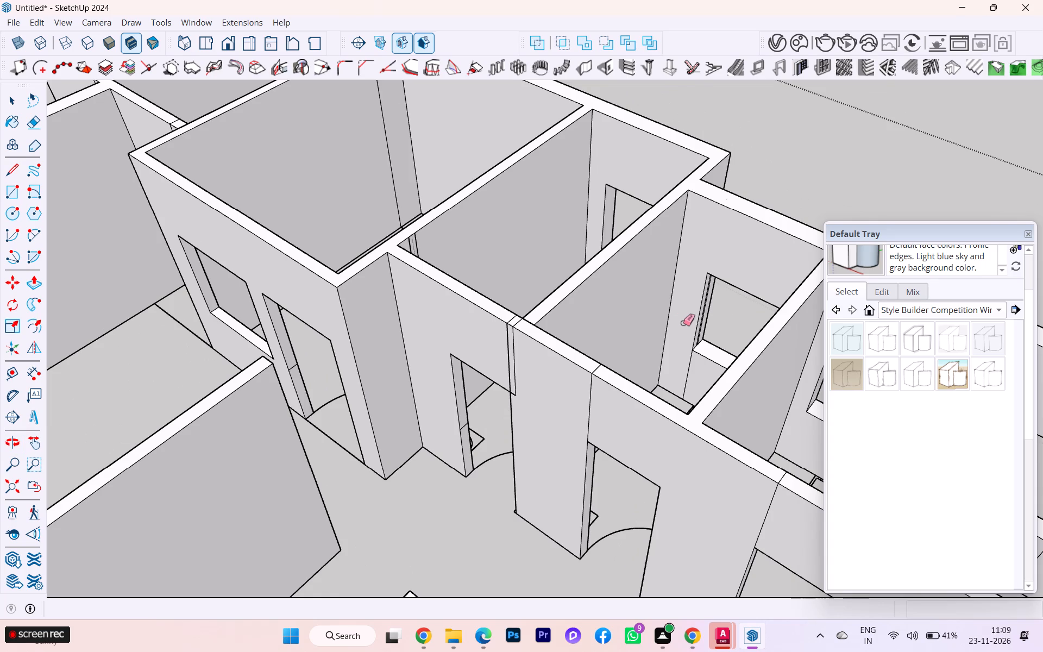
scroll(625, 324, "up", 2)
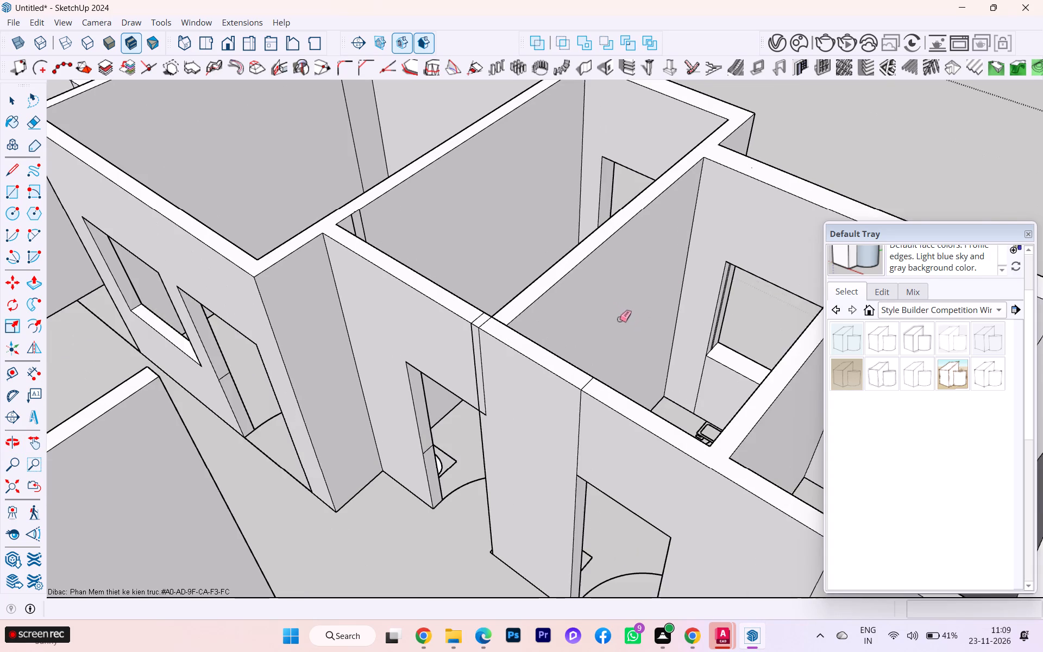
scroll(574, 324, "up", 1)
scroll(571, 325, "down", 3)
scroll(548, 334, "up", 2)
scroll(489, 342, "up", 4)
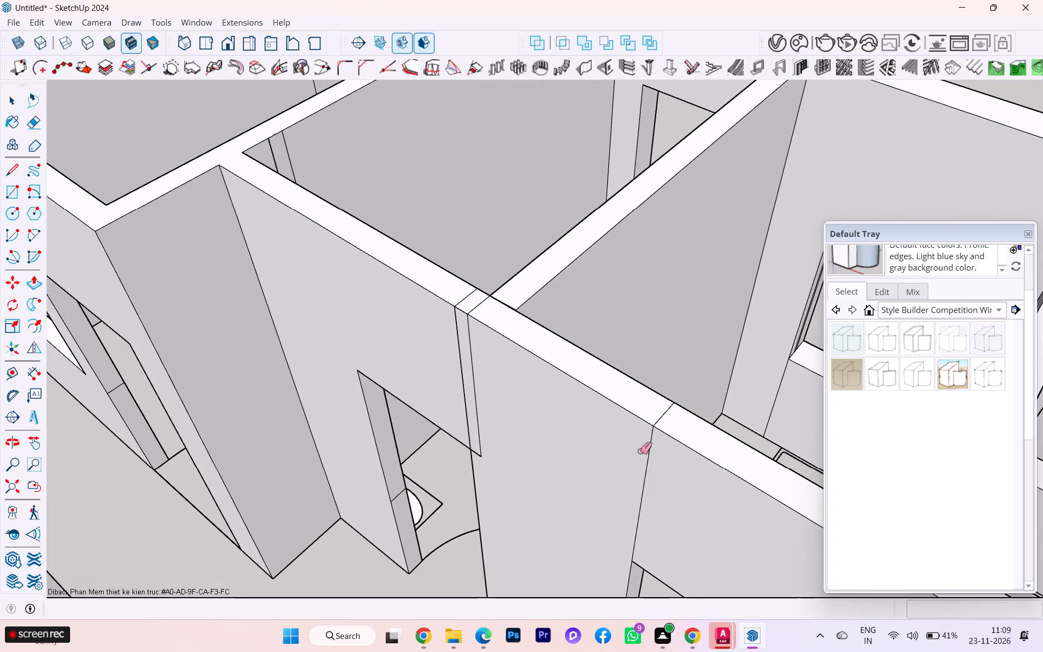
left_click(649, 443)
left_click(669, 409)
Erase the stray vertical edge beside the window in the third toilet.
scroll(478, 356, "up", 1)
scroll(468, 347, "down", 3)
scroll(463, 334, "up", 1)
scroll(478, 295, "down", 9)
scroll(530, 293, "up", 1)
scroll(530, 293, "down", 7)
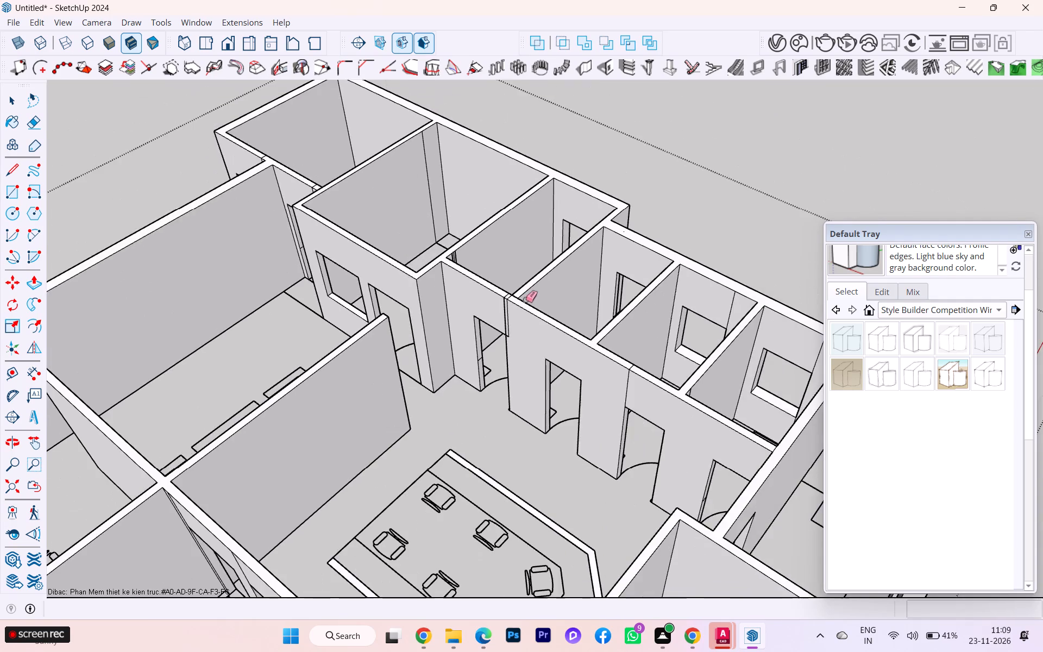
scroll(526, 299, "down", 5)
scroll(683, 404, "up", 11)
scroll(598, 364, "down", 2)
scroll(598, 364, "up", 1)
scroll(688, 265, "up", 1)
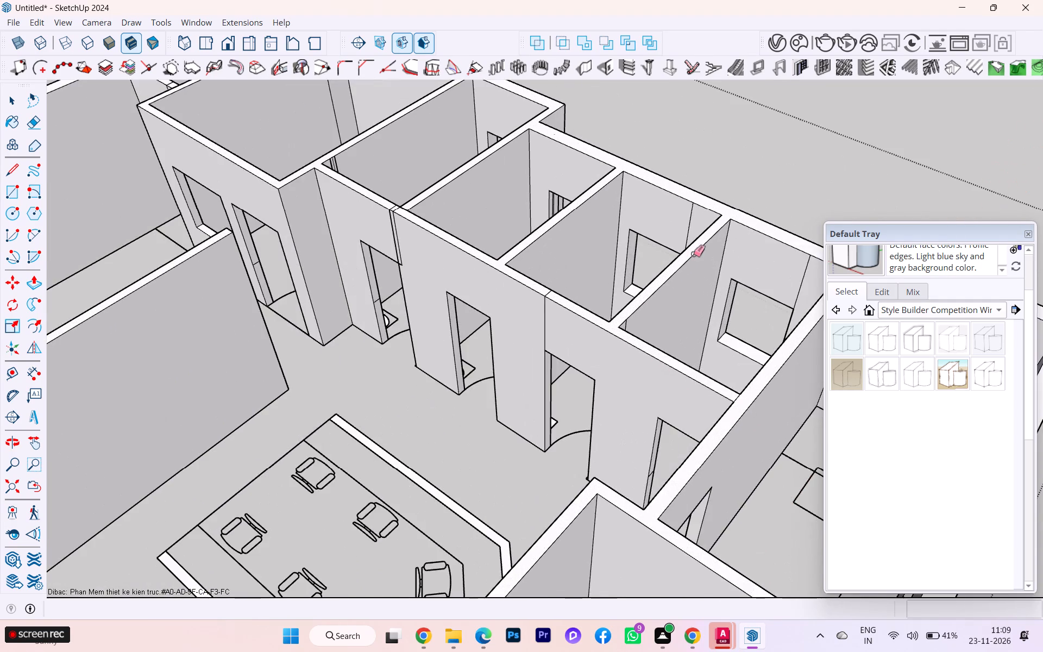
scroll(693, 254, "up", 1)
left_click(692, 212)
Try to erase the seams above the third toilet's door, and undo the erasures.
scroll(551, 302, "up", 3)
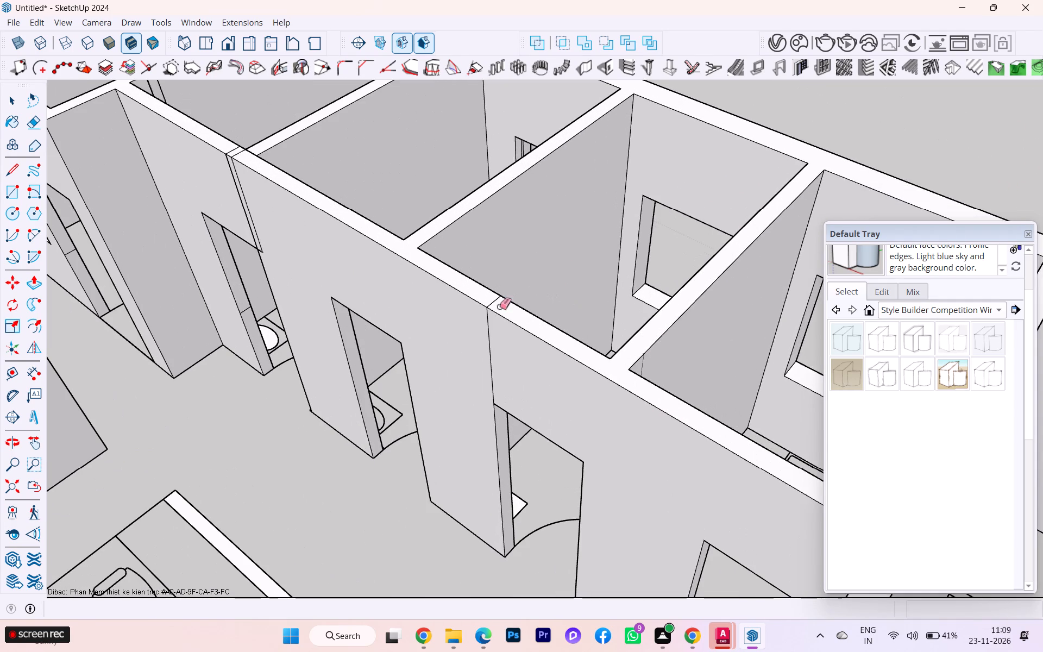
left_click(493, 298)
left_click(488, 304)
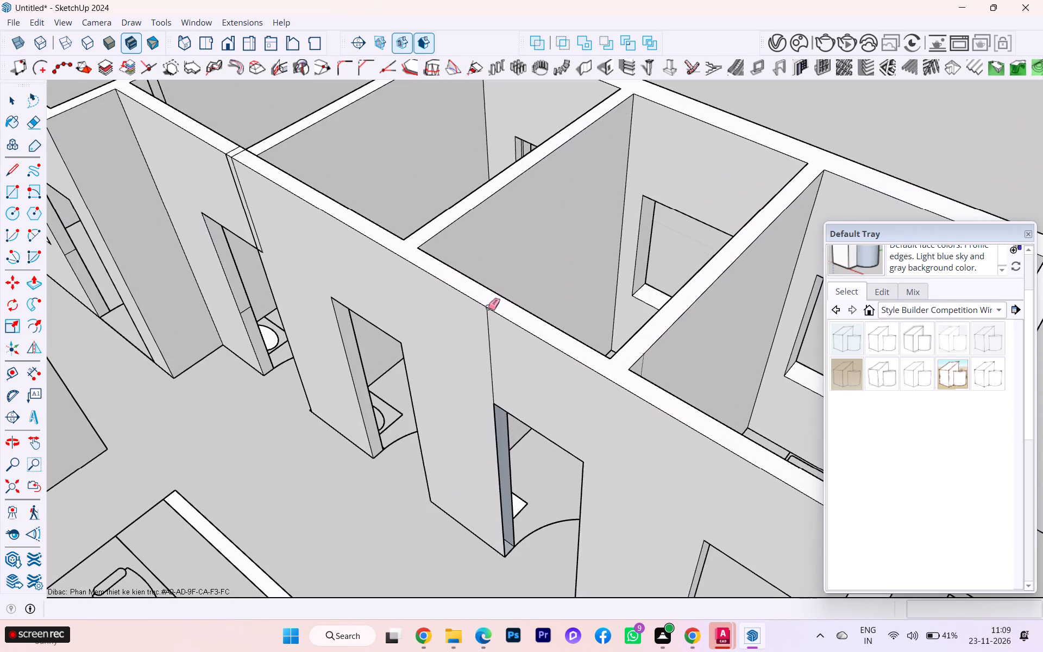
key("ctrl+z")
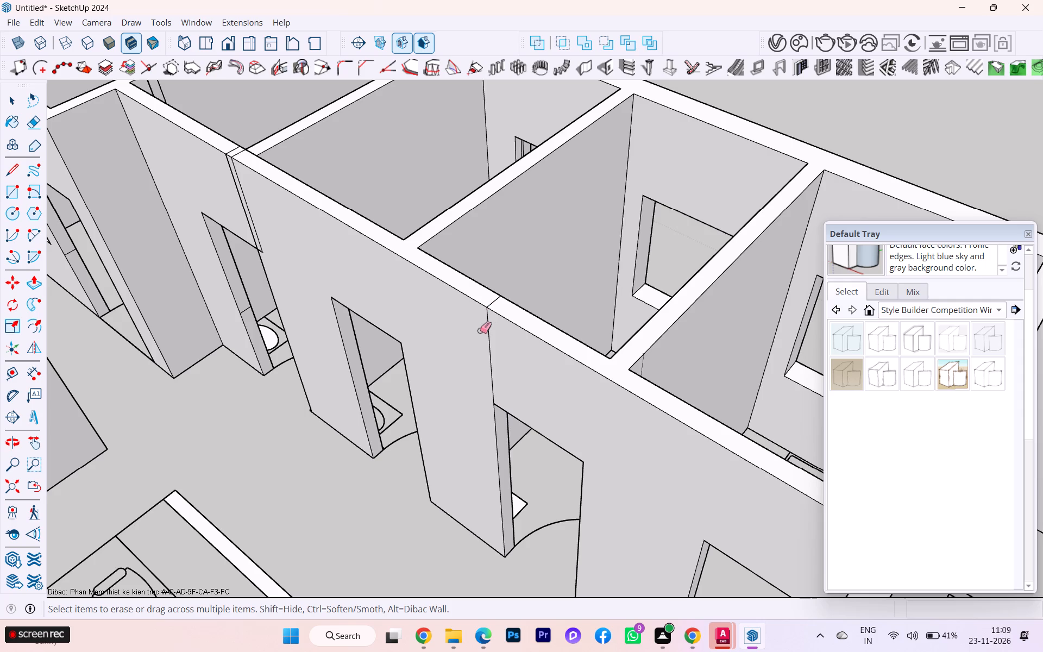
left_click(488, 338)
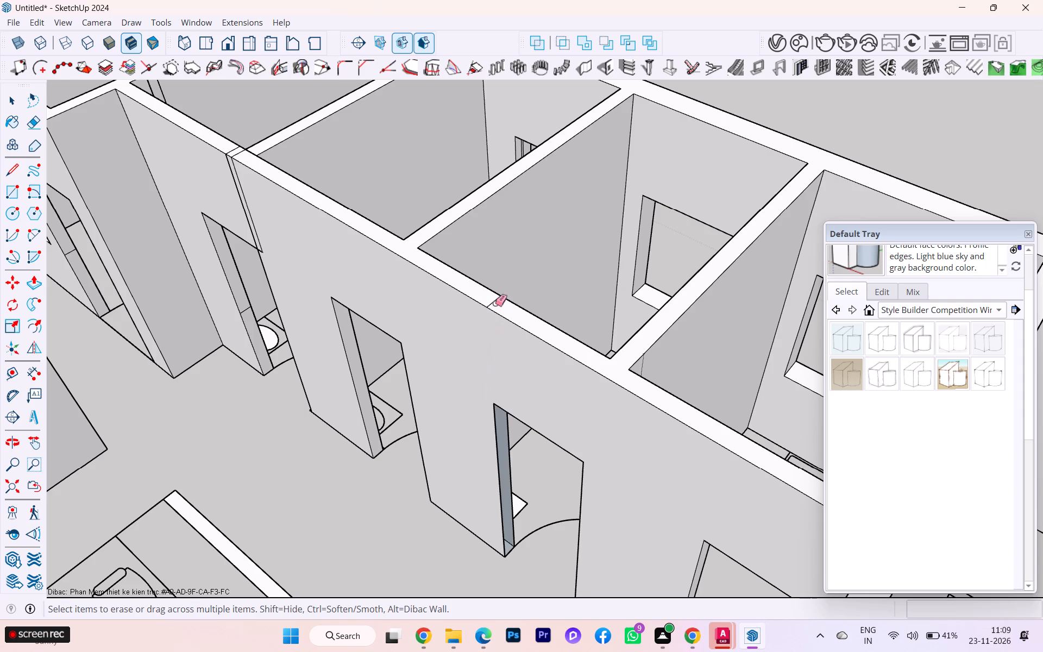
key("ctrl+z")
Erase only the short seam across the wall top above the third toilet's door.
scroll(495, 303, "up", 5)
scroll(495, 303, "down", 1)
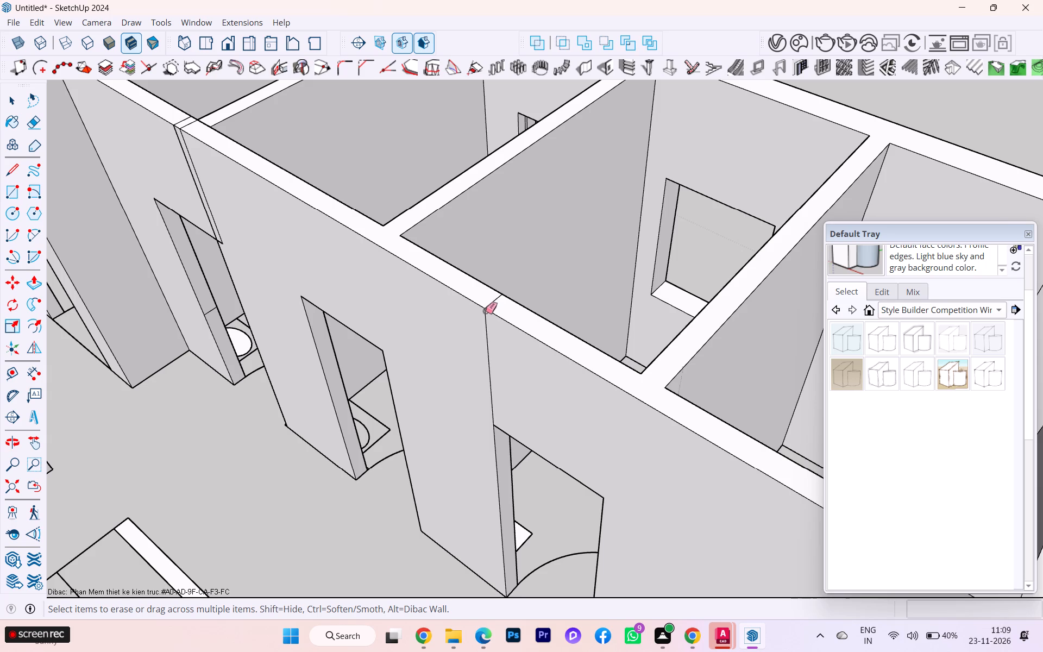
scroll(483, 312, "up", 1)
scroll(483, 312, "down", 1)
scroll(483, 312, "up", 2)
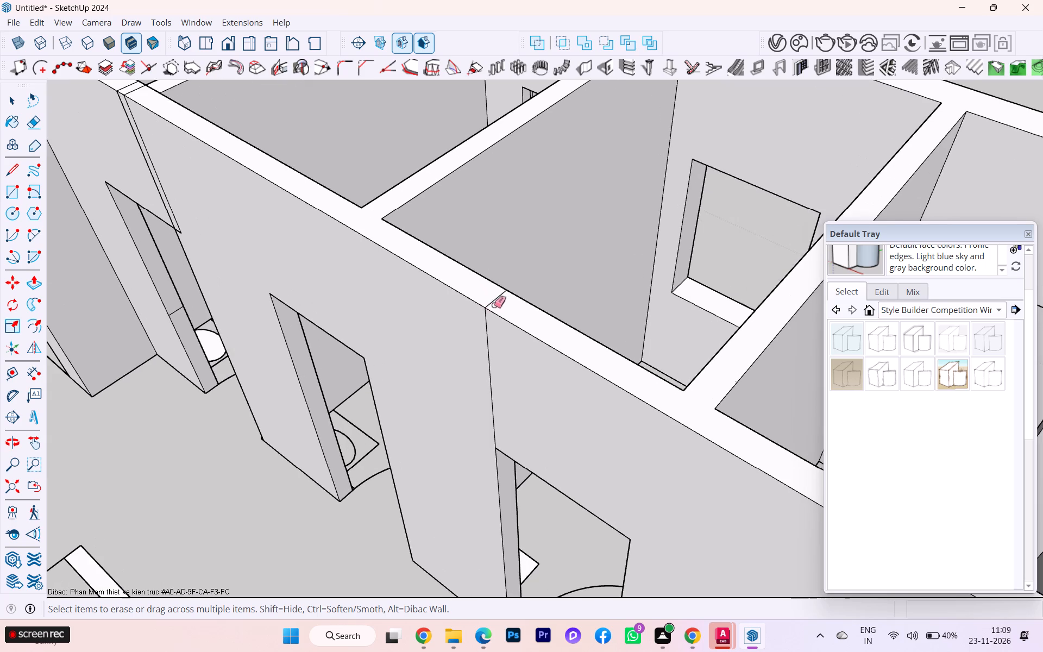
left_click(494, 301)
scroll(494, 300, "down", 3)
scroll(388, 190, "down", 2)
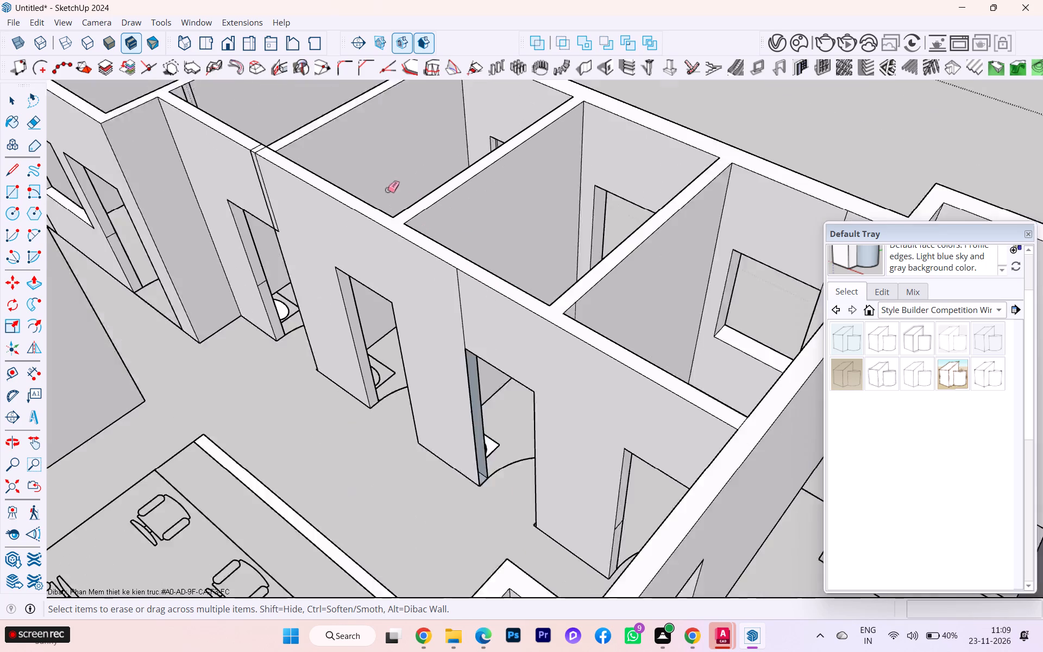
Erase the stray vertical edge beside the window in the fourth toilet at the end of the row.
scroll(387, 190, "down", 2)
scroll(250, 180, "up", 3)
scroll(254, 176, "down", 1)
scroll(254, 175, "up", 2)
scroll(266, 180, "down", 6)
scroll(476, 174, "up", 3)
scroll(481, 179, "down", 2)
scroll(601, 232, "up", 3)
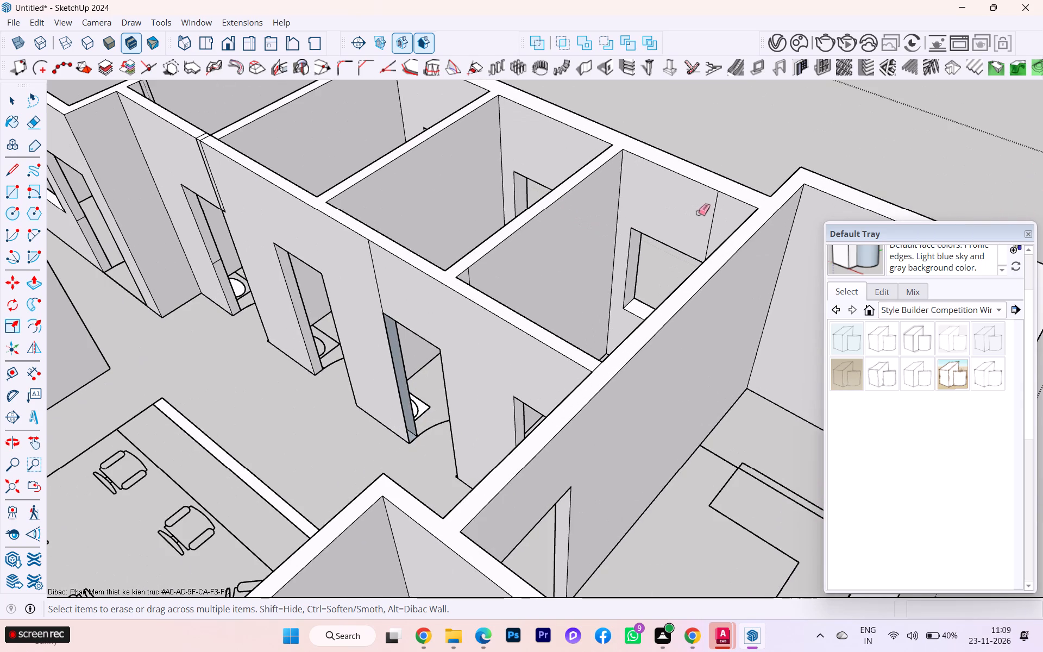
left_click(716, 210)
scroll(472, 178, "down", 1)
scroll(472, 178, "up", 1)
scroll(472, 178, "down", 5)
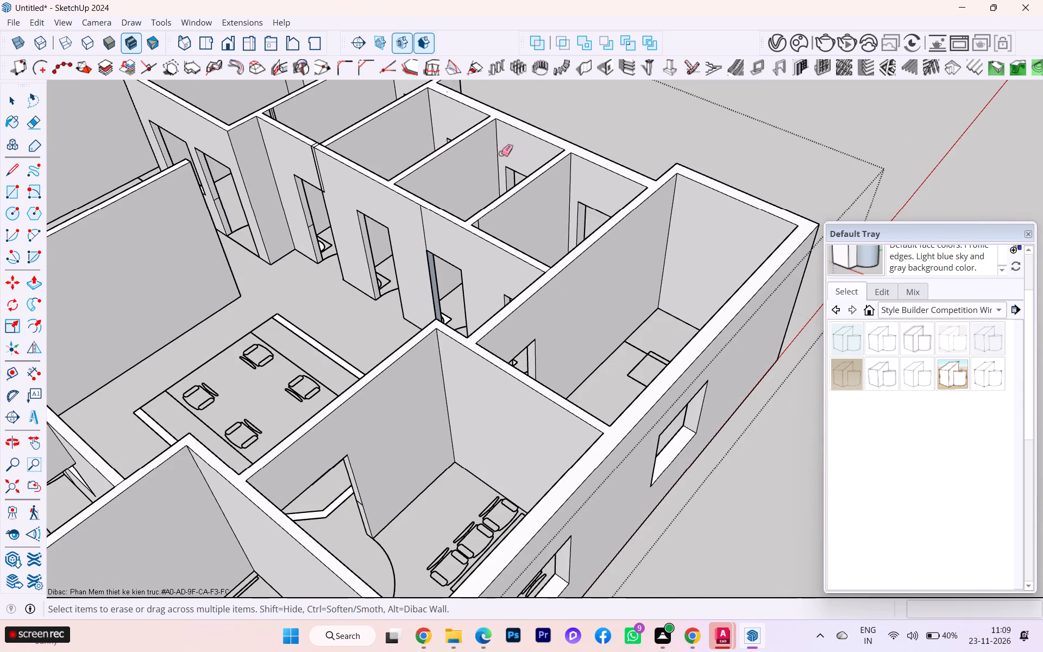
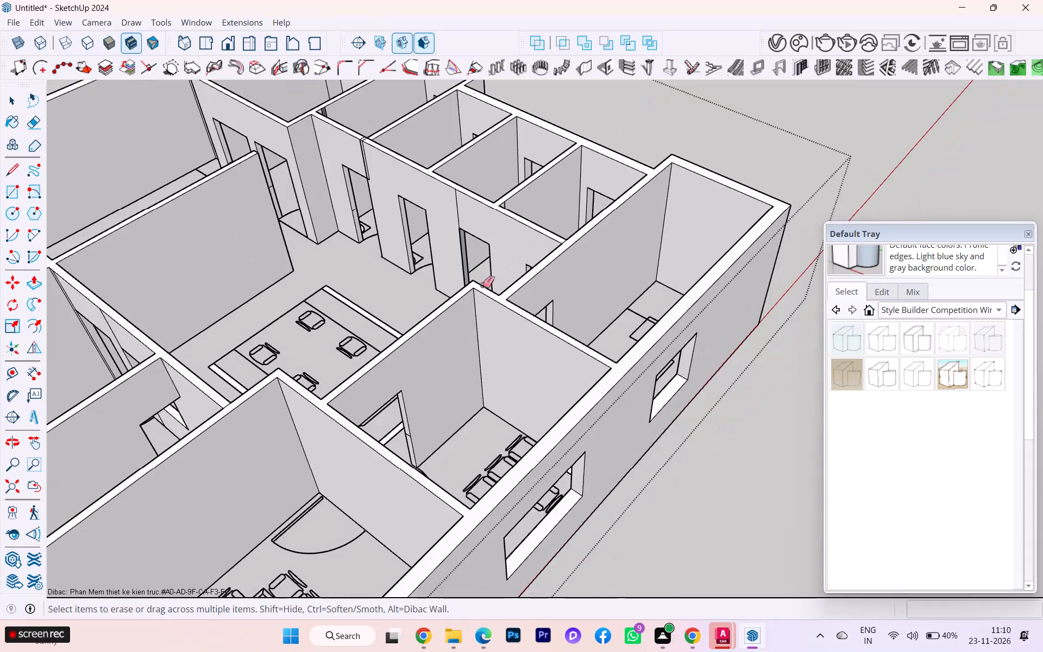
Undo the last two erasures in the toilet row.
scroll(479, 290, "up", 4)
key("ctrl+z")
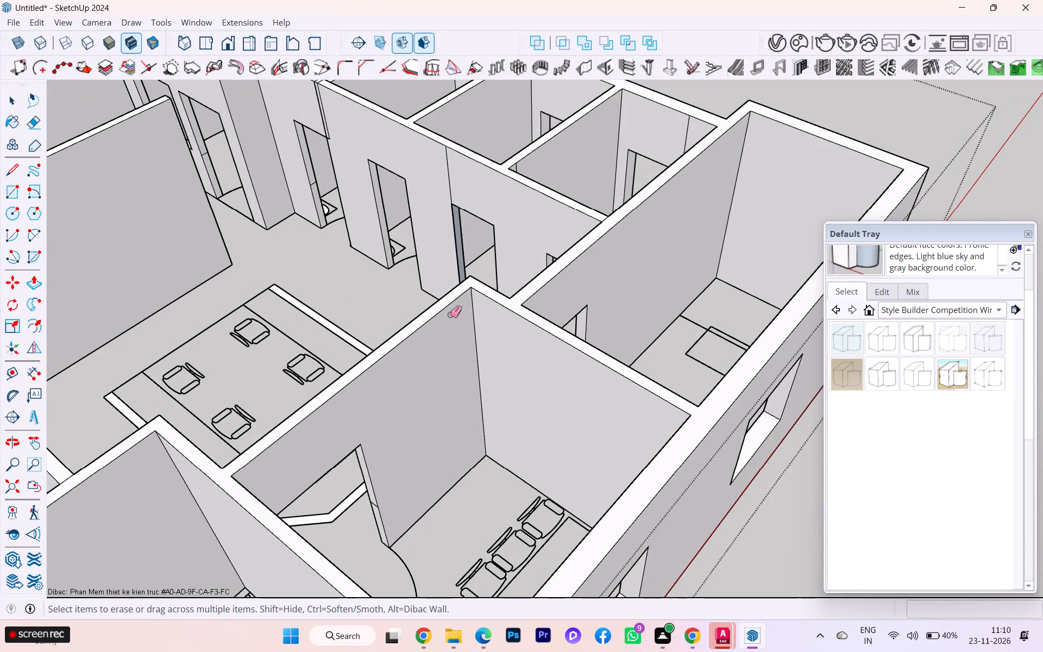
key("ctrl+z")
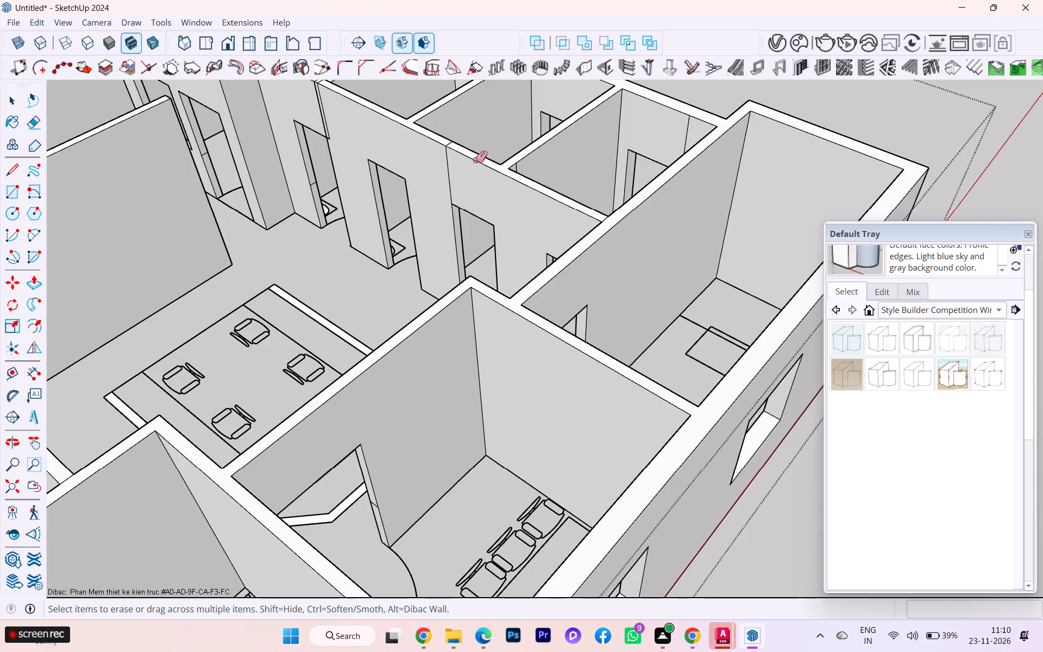
Erase the stray vertical edge beside the window in the fourth toilet at the end of the row.
scroll(470, 158, "up", 2)
scroll(562, 169, "up", 3)
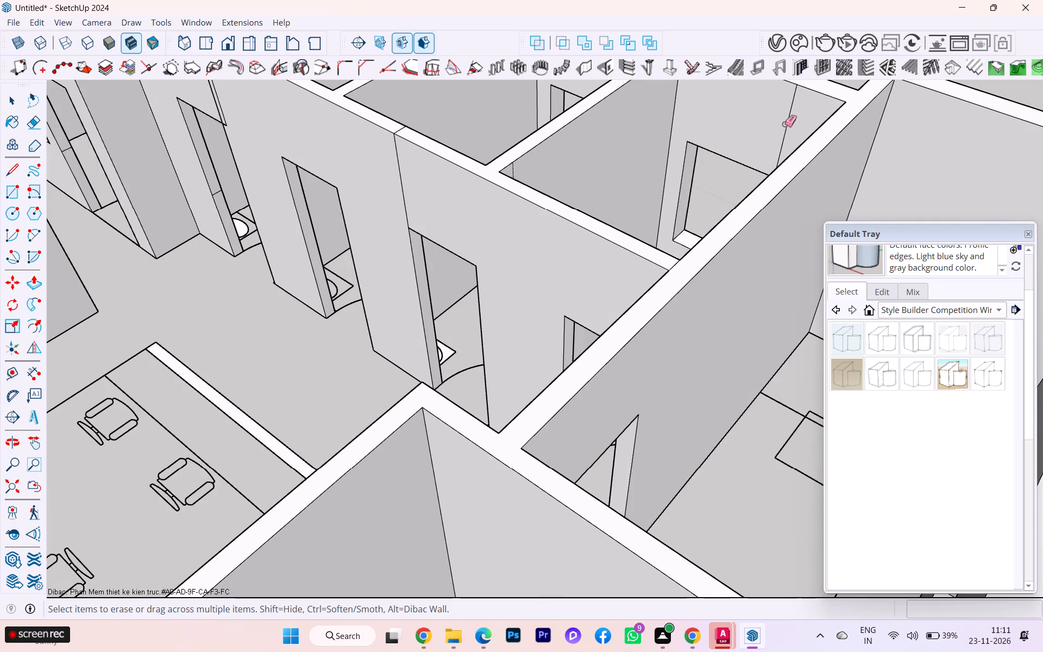
left_click(789, 109)
left_click(791, 107)
Inspect the toilet row's walls, doors and windows for remaining seams and stray edges.
scroll(552, 163, "down", 3)
scroll(538, 174, "up", 1)
scroll(538, 173, "down", 1)
scroll(538, 173, "up", 1)
middle_click_drag(454, 206, 273, 221)
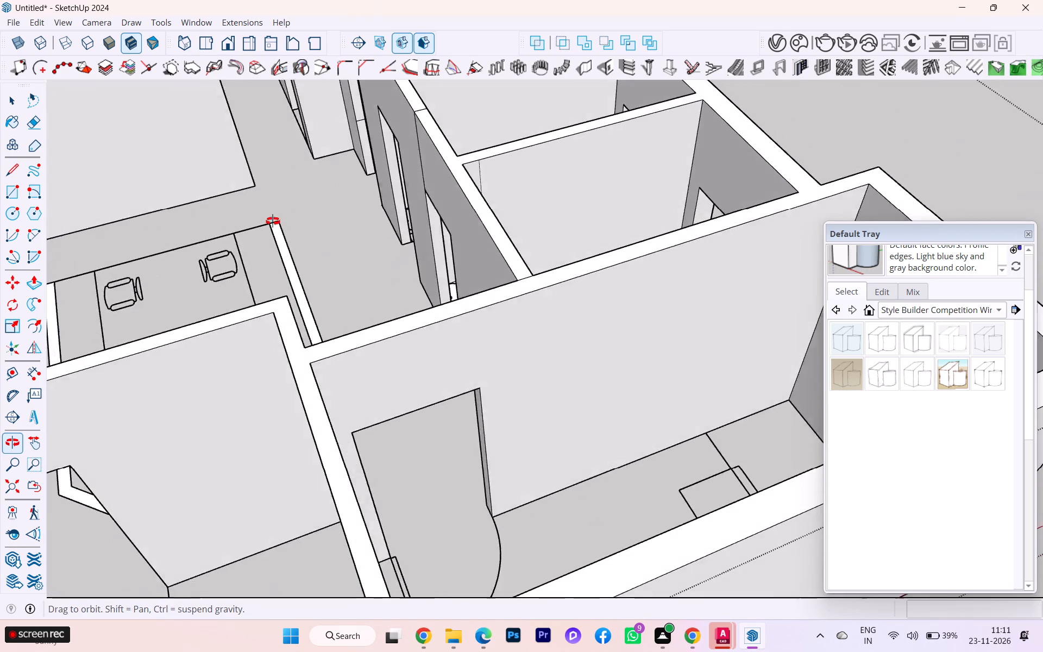
middle_click_drag(273, 221, 268, 221)
scroll(475, 139, "up", 3)
scroll(535, 172, "down", 2)
scroll(579, 184, "up", 1)
scroll(582, 186, "down", 4)
scroll(642, 193, "up", 2)
scroll(642, 193, "down", 1)
scroll(636, 197, "up", 1)
scroll(602, 204, "down", 2)
scroll(597, 204, "up", 6)
scroll(594, 205, "down", 2)
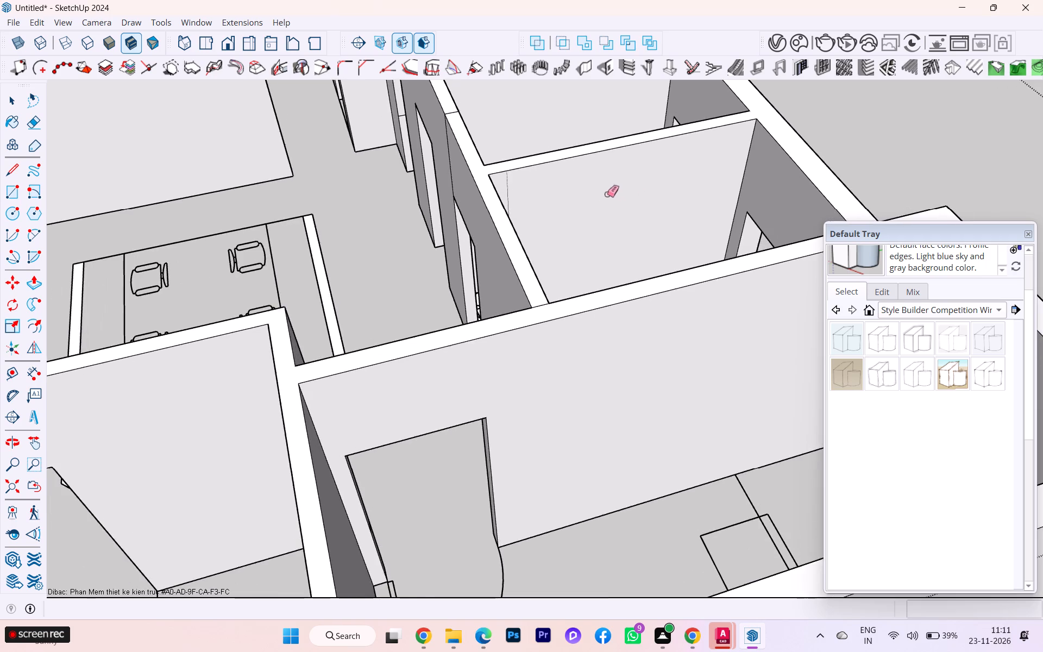
scroll(607, 194, "down", 3)
scroll(617, 191, "up", 1)
scroll(649, 186, "down", 10)
scroll(423, 280, "up", 1)
scroll(422, 273, "down", 3)
scroll(424, 273, "up", 2)
scroll(424, 273, "down", 1)
middle_click_drag(434, 268, 442, 270)
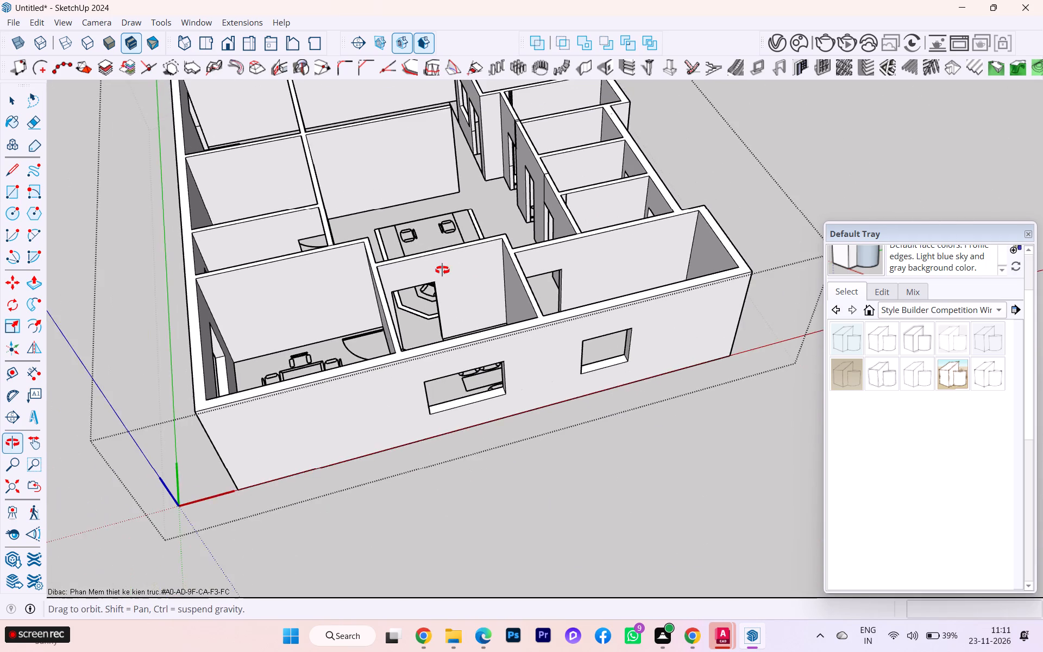
middle_click_drag(442, 270, 849, 316)
scroll(881, 240, "down", 3)
scroll(425, 231, "down", 1)
scroll(323, 248, "up", 1)
scroll(315, 250, "down", 1)
scroll(299, 254, "up", 6)
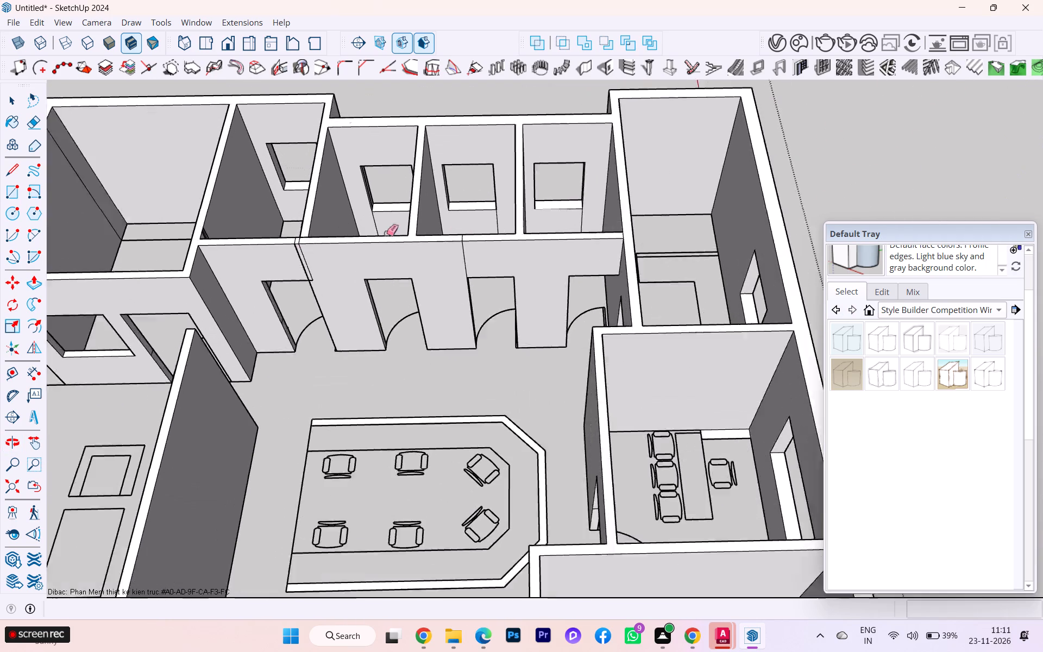
scroll(386, 233, "up", 2)
scroll(481, 243, "down", 1)
scroll(481, 243, "up", 2)
scroll(523, 226, "up", 1)
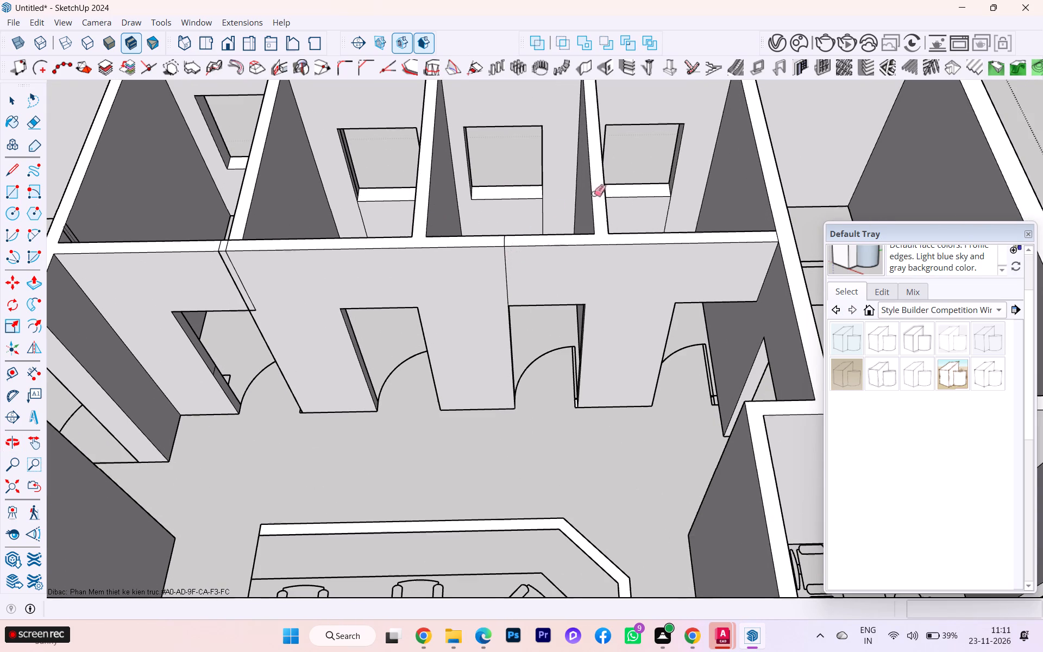
scroll(765, 165, "down", 1)
scroll(769, 164, "up", 3)
scroll(777, 162, "down", 3)
scroll(830, 164, "up", 3)
scroll(830, 165, "down", 4)
scroll(359, 140, "down", 1)
scroll(358, 140, "up", 1)
scroll(234, 194, "up", 4)
scroll(233, 195, "down", 1)
scroll(233, 195, "up", 5)
scroll(240, 220, "down", 1)
scroll(240, 220, "up", 2)
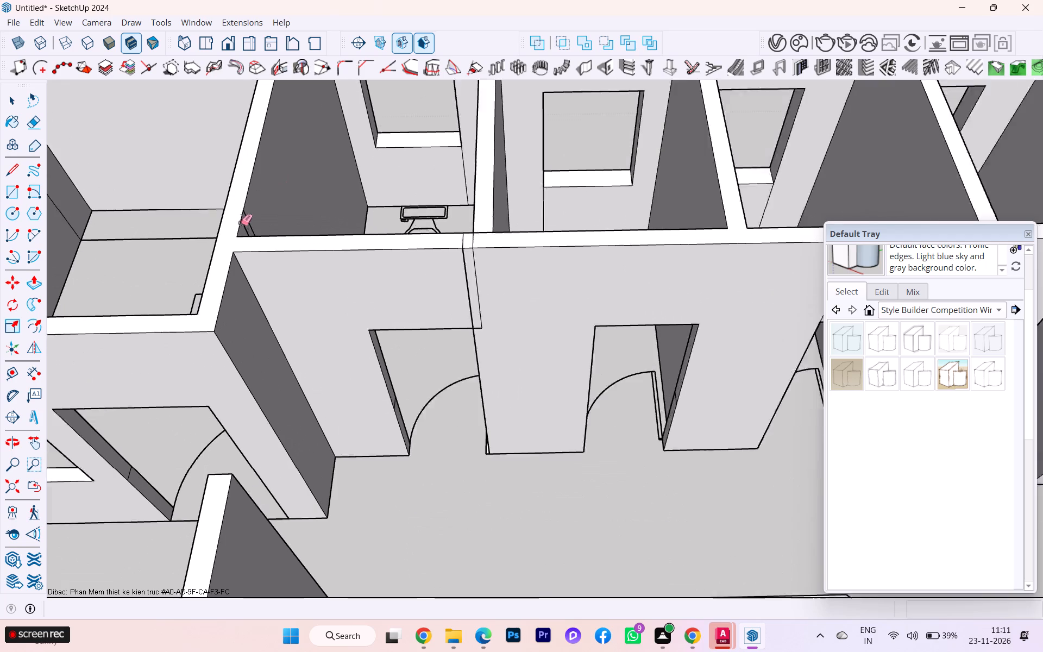
Erase the stray vertical edge near the far corner on the side wall of the office adjoining the toilets.
scroll(241, 223, "up", 3)
scroll(241, 226, "down", 1)
scroll(241, 226, "up", 12)
scroll(659, 92, "down", 3)
scroll(683, 91, "up", 1)
scroll(695, 91, "down", 2)
scroll(809, 91, "up", 1)
scroll(809, 91, "down", 3)
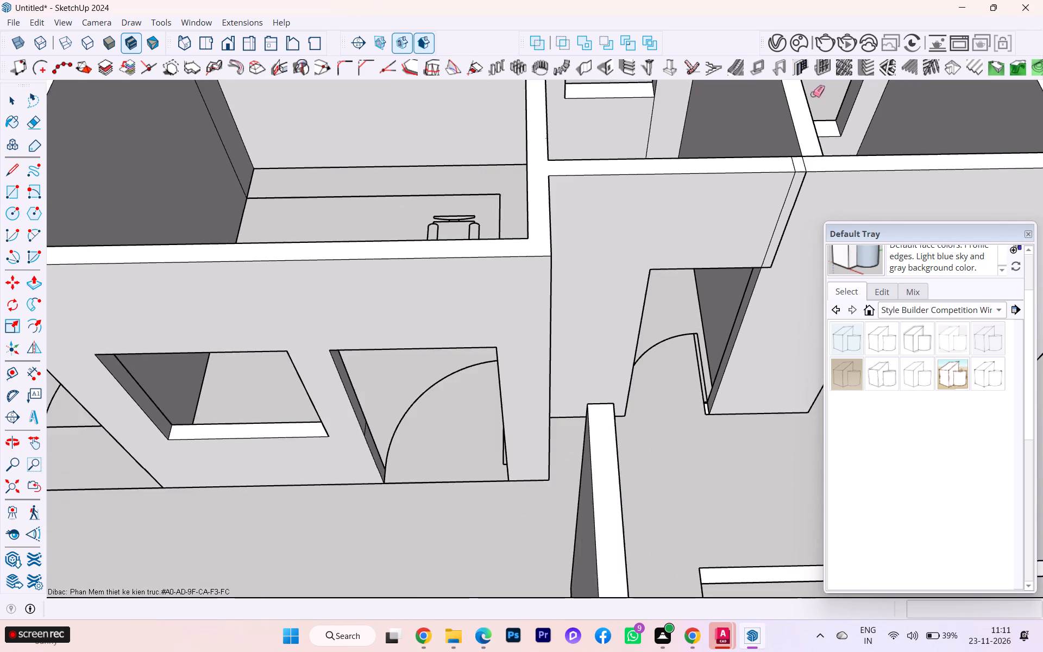
scroll(813, 94, "down", 3)
scroll(801, 108, "up", 1)
scroll(321, 133, "down", 2)
scroll(321, 133, "up", 1)
scroll(321, 133, "down", 1)
scroll(321, 133, "up", 1)
scroll(321, 133, "down", 2)
scroll(393, 250, "up", 1)
scroll(393, 251, "down", 4)
scroll(485, 299, "up", 6)
scroll(545, 315, "down", 2)
scroll(537, 315, "up", 3)
scroll(518, 317, "down", 2)
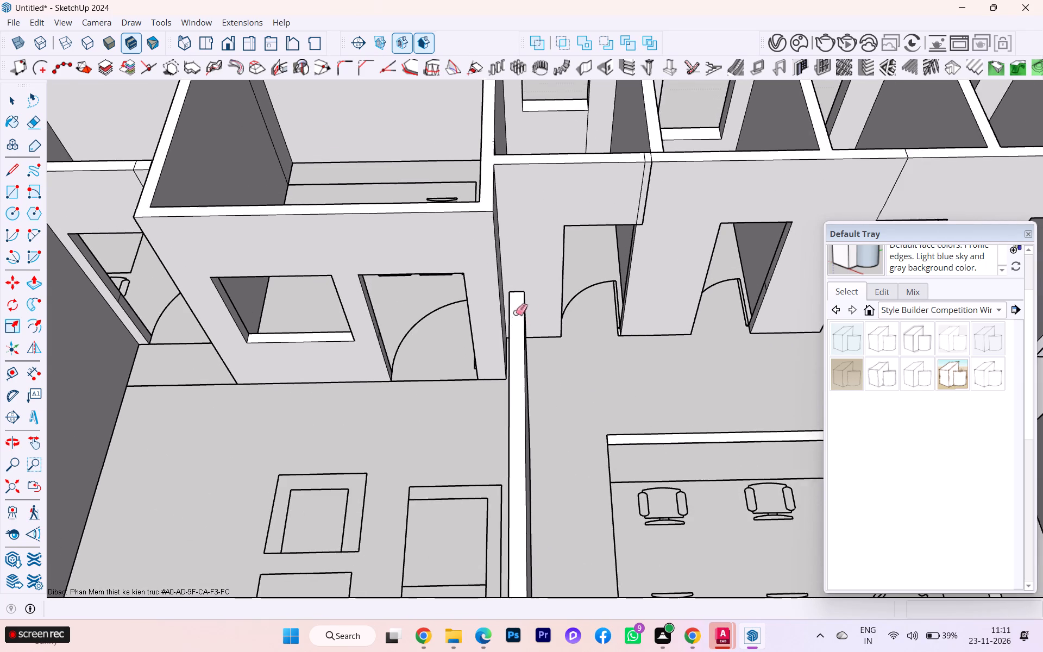
scroll(516, 312, "down", 2)
scroll(297, 144, "up", 2)
left_click(301, 131)
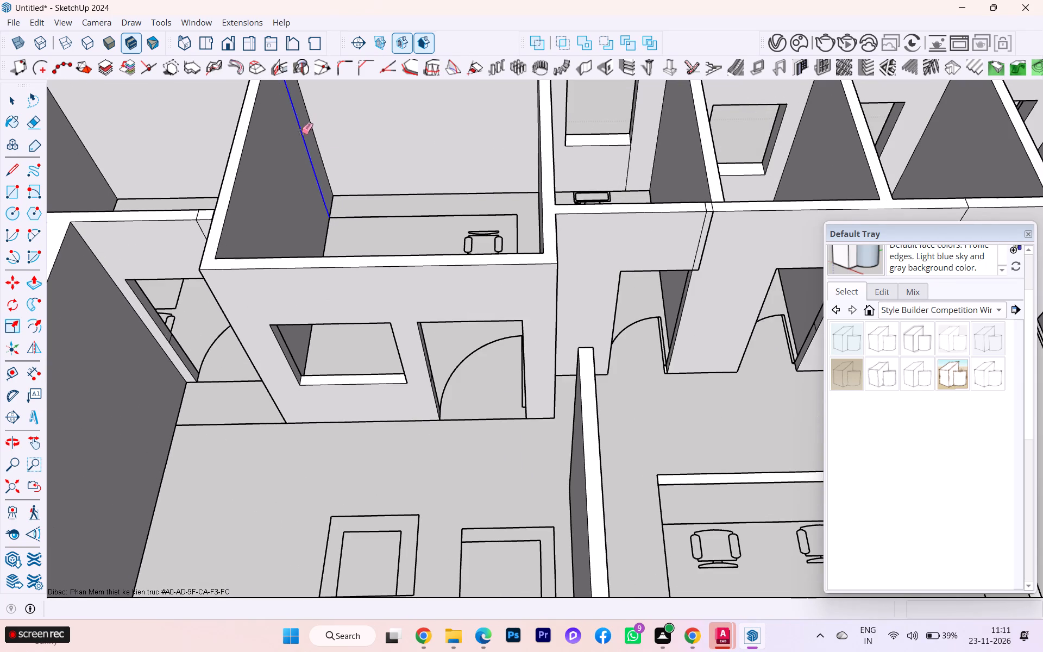
Erase the vertical seam beside the end office's window and the short seam across the wall top above it.
scroll(384, 192, "down", 7)
scroll(268, 211, "up", 1)
scroll(268, 211, "down", 1)
scroll(268, 211, "up", 6)
scroll(268, 211, "down", 6)
scroll(269, 211, "up", 1)
scroll(270, 211, "down", 1)
scroll(271, 210, "up", 2)
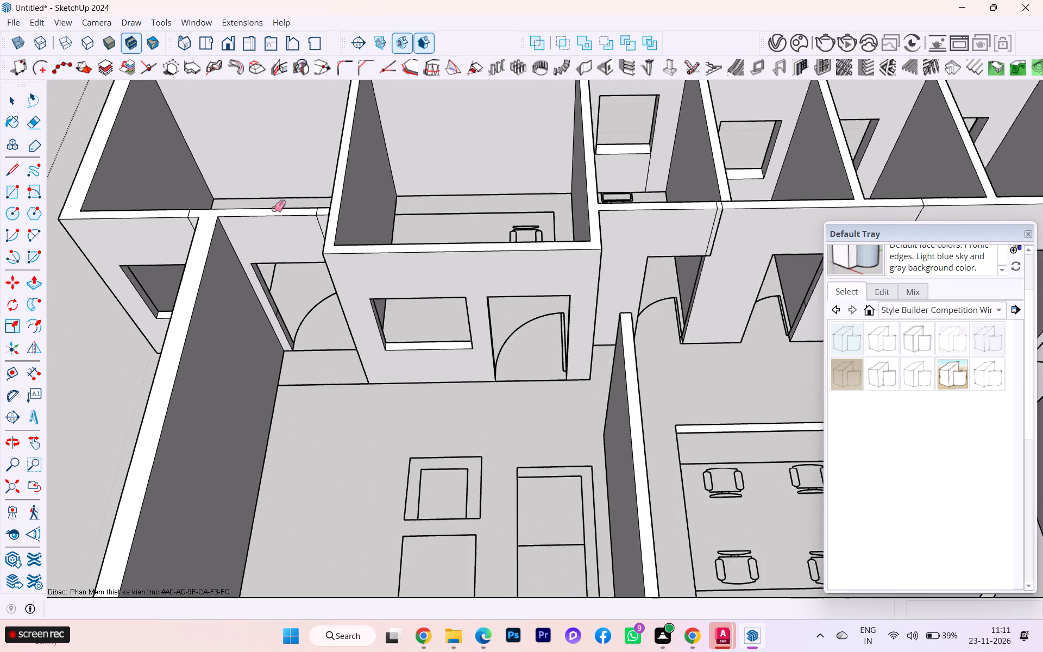
scroll(285, 206, "down", 1)
middle_click_drag(297, 197, 370, 95)
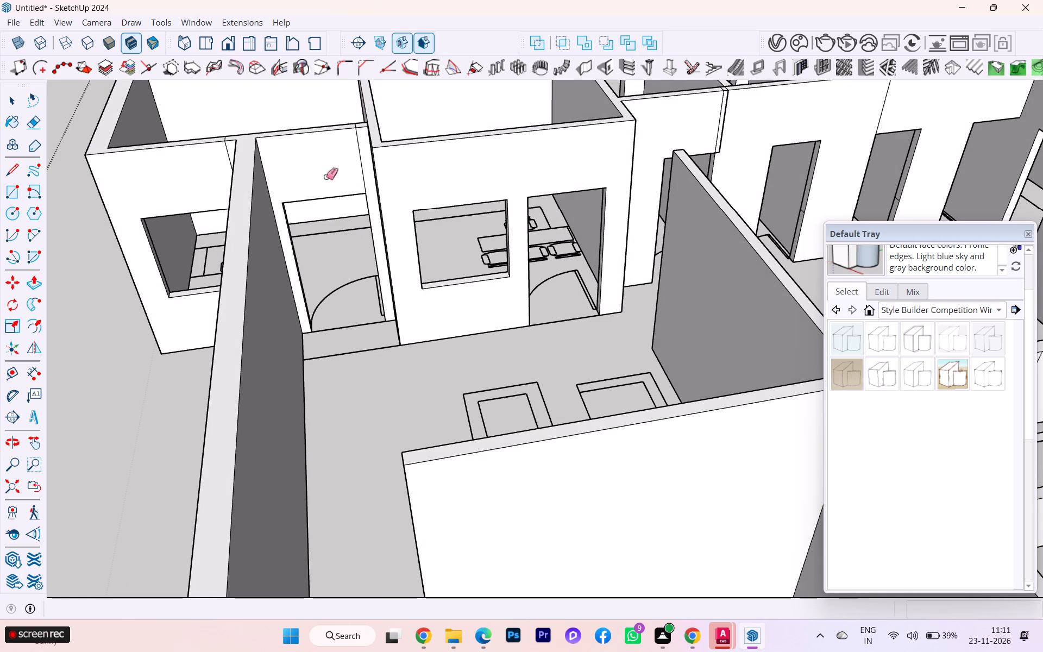
scroll(260, 174, "up", 9)
scroll(224, 134, "down", 1)
scroll(224, 134, "up", 2)
left_click(208, 141)
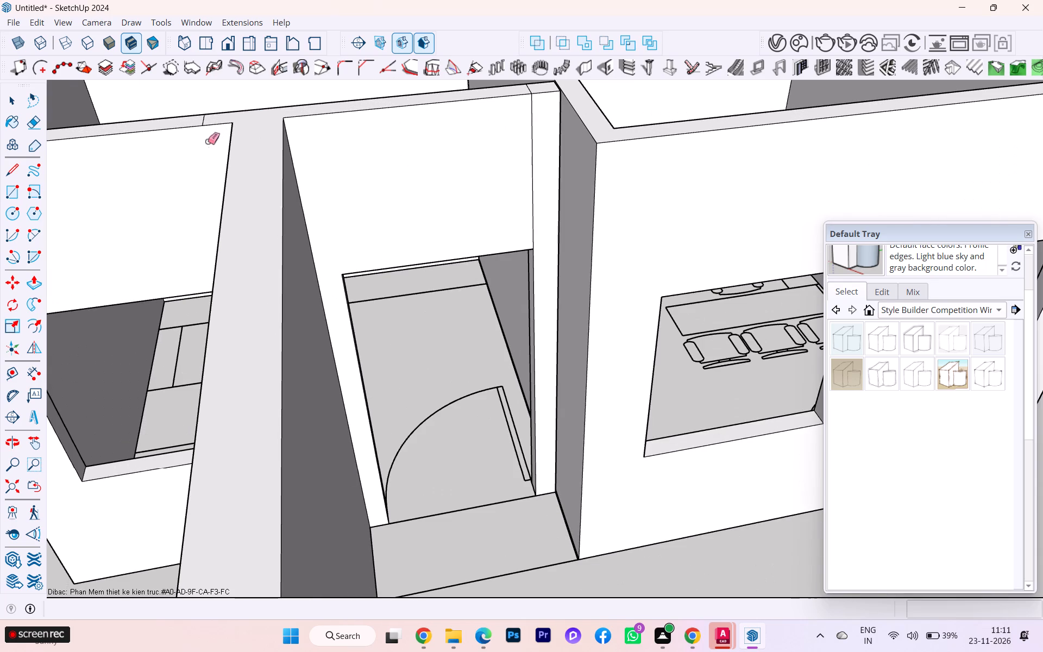
scroll(210, 119, "up", 2)
scroll(210, 119, "down", 1)
scroll(210, 119, "up", 1)
left_click(203, 118)
Erase the short wall-top seam and the vertical seam above the end office's door, beside the long partition.
scroll(368, 135, "down", 2)
scroll(403, 137, "up", 1)
scroll(407, 136, "down", 4)
scroll(423, 134, "up", 1)
scroll(424, 134, "down", 2)
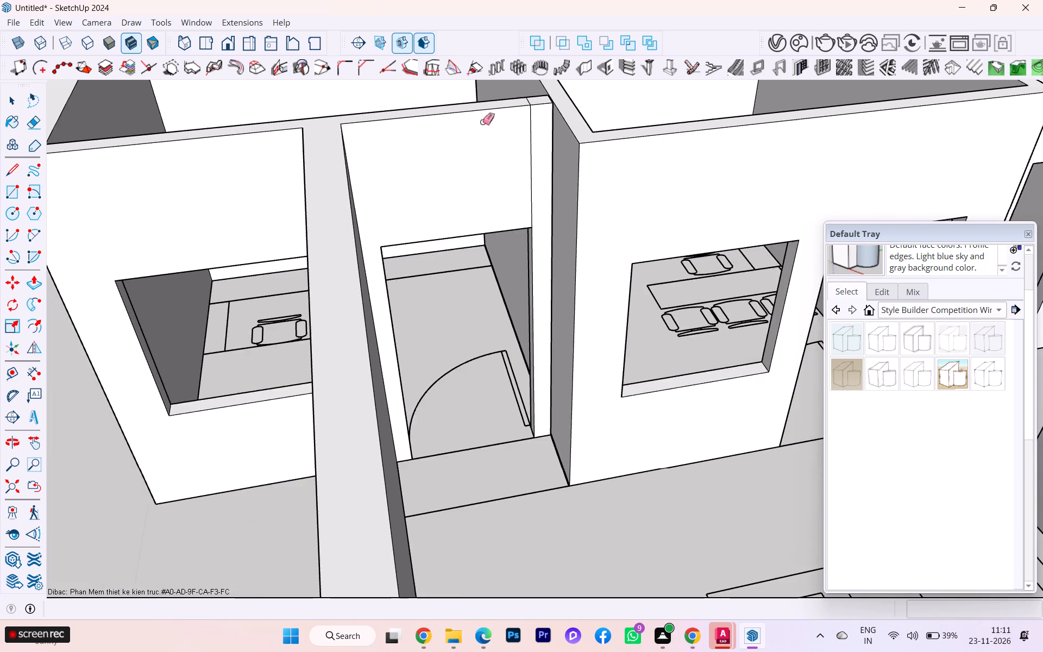
scroll(509, 108, "up", 6)
scroll(516, 104, "down", 1)
scroll(516, 104, "up", 2)
left_click(539, 99)
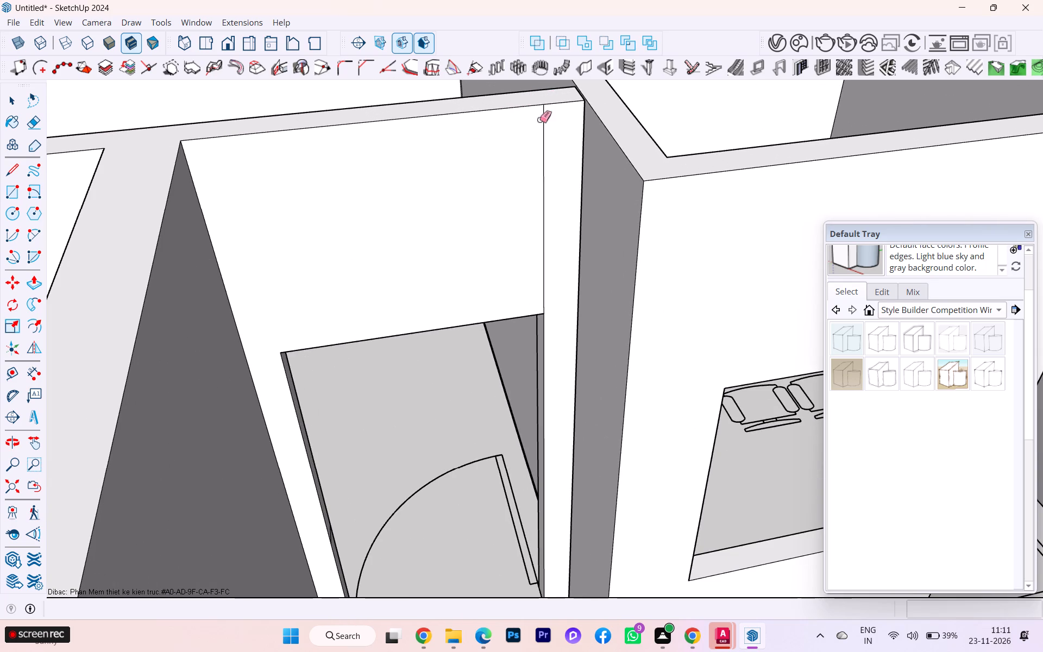
left_click(545, 116)
Inspect the two end offices' front walls around the long partition for remaining seams.
scroll(561, 136, "down", 7)
scroll(564, 147, "up", 1)
scroll(564, 148, "down", 5)
middle_click_drag(390, 185, 556, 165)
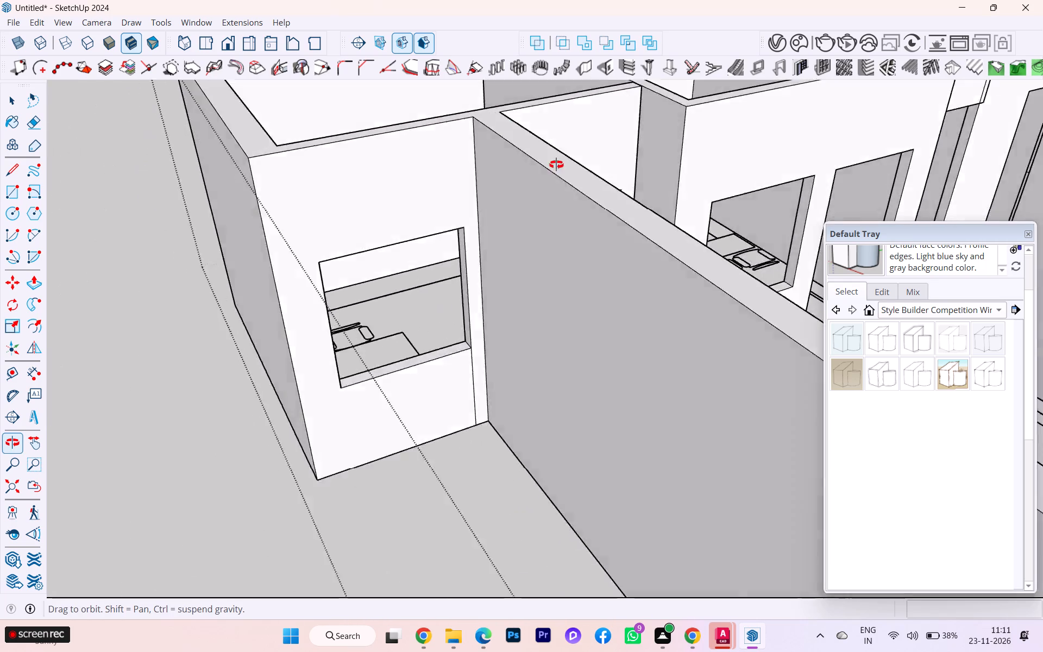
middle_click_drag(556, 165, 351, 240)
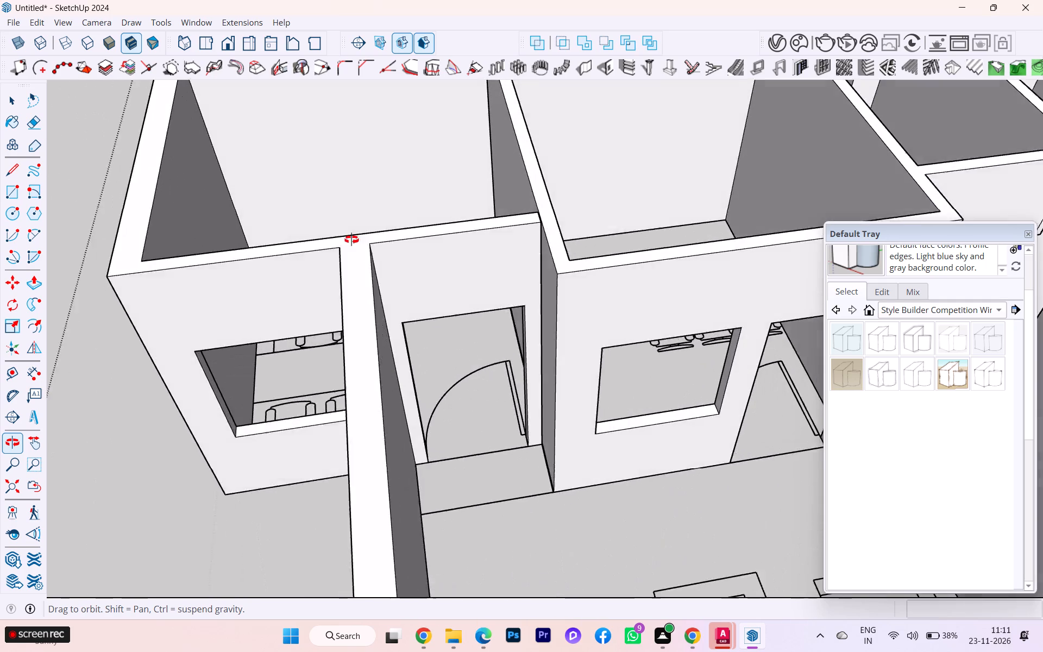
middle_click_drag(351, 240, 342, 236)
scroll(364, 212, "down", 2)
scroll(458, 223, "down", 3)
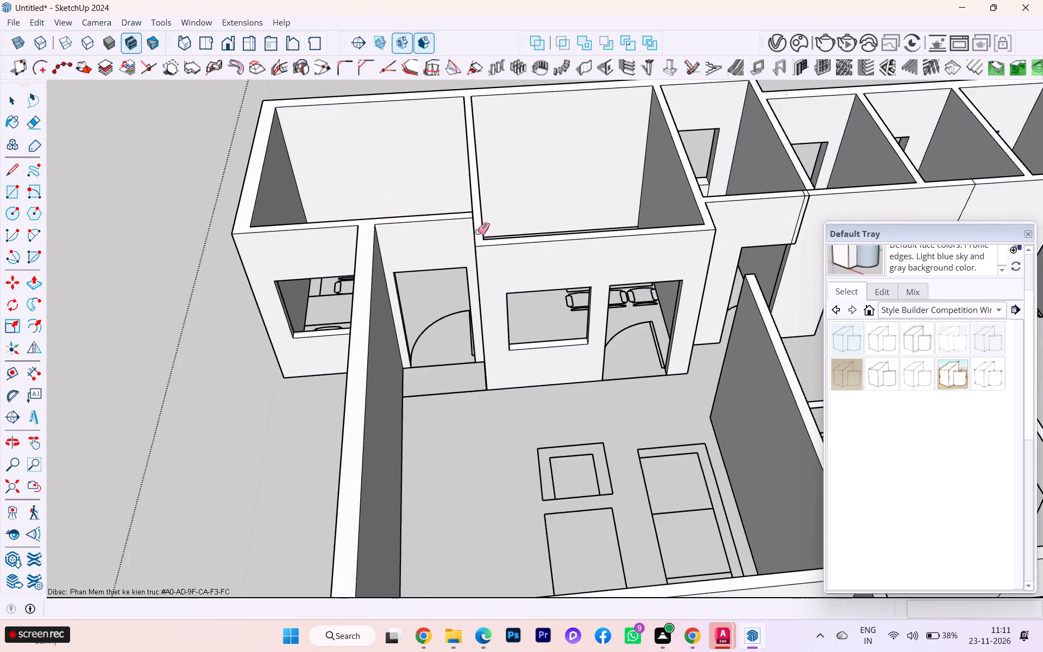
scroll(565, 250, "down", 4)
scroll(573, 253, "up", 2)
scroll(574, 253, "down", 2)
scroll(574, 253, "up", 2)
scroll(623, 174, "up", 3)
scroll(565, 156, "down", 8)
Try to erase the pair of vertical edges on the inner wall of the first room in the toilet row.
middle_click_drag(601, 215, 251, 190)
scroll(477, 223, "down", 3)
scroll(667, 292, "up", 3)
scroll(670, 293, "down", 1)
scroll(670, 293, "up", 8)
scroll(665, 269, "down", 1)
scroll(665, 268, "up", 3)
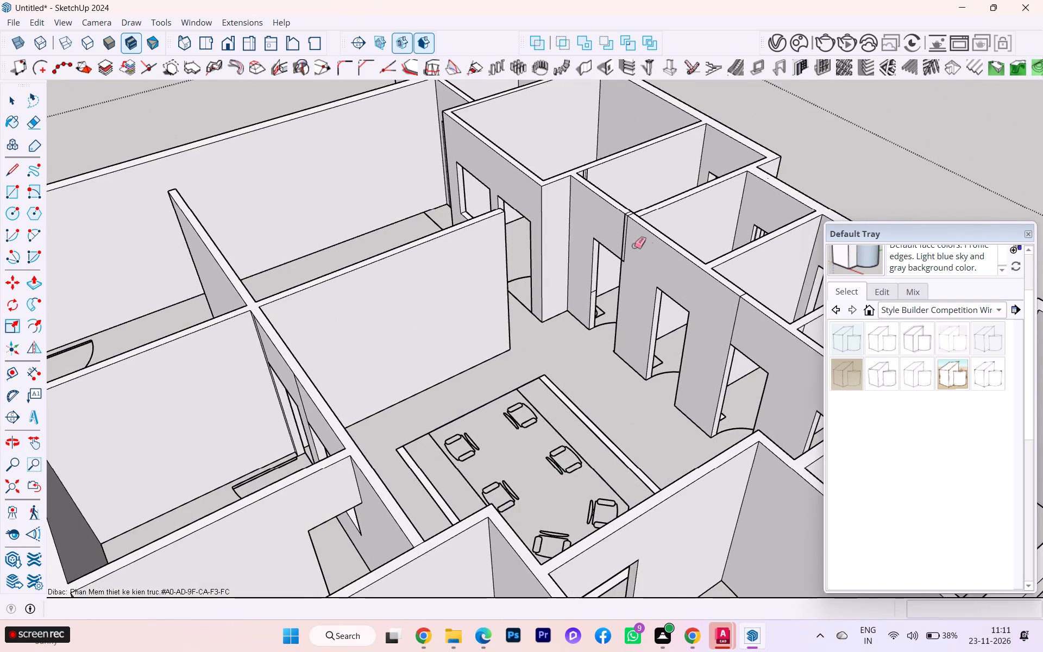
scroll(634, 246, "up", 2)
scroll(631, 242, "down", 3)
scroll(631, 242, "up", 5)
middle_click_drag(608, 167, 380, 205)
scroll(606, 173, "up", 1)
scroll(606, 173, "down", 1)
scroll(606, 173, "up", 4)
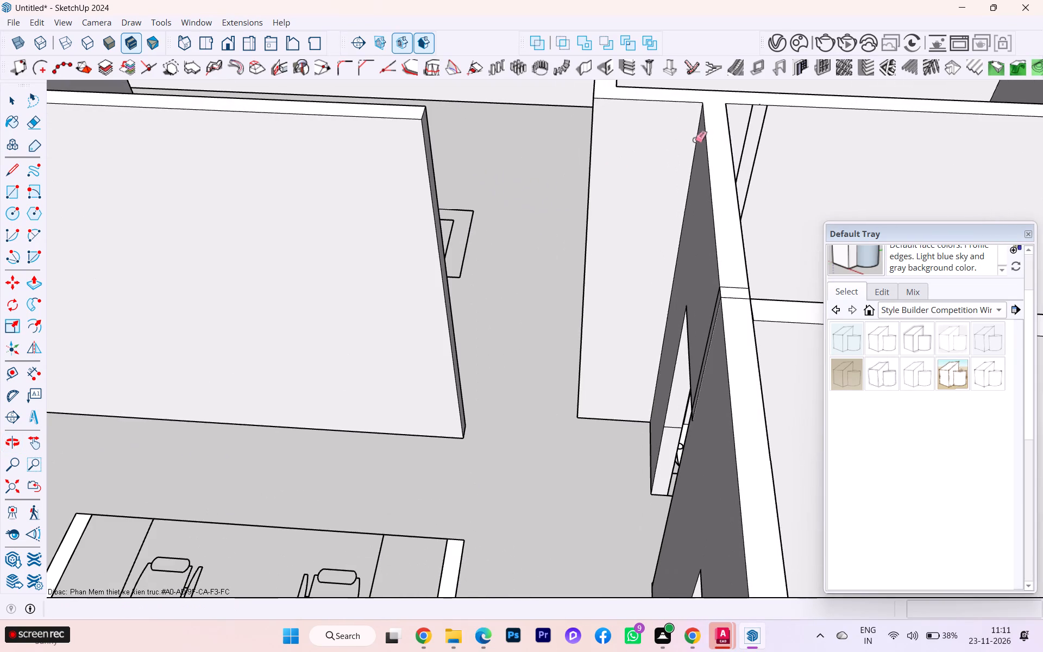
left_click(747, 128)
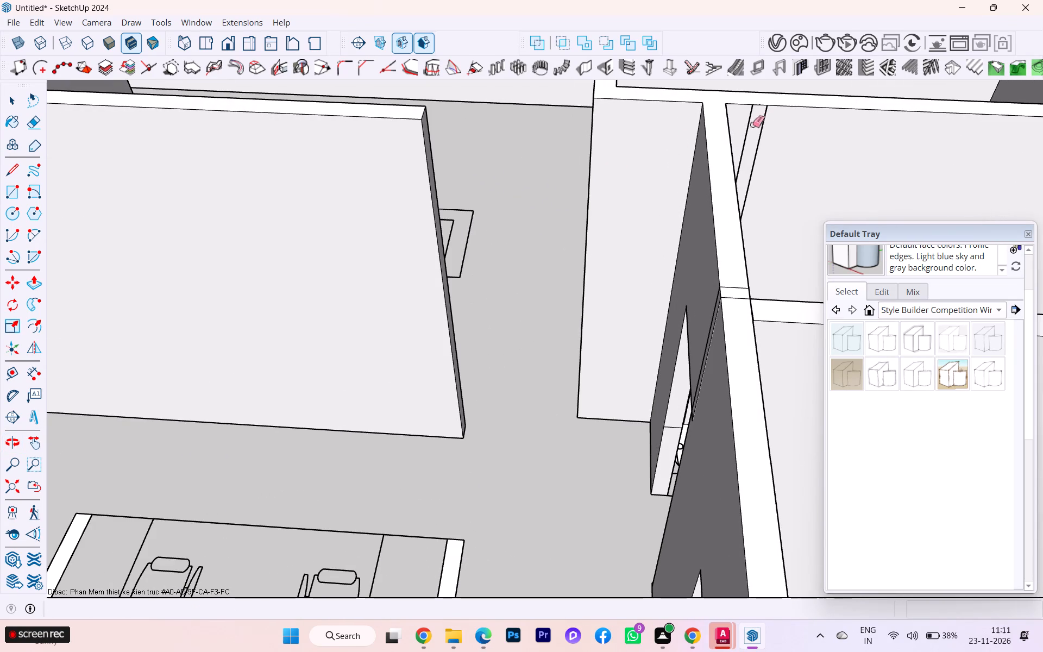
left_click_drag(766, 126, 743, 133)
Erase the short wall-top seam where the lobby's windowed partition meets the back wall of the meeting-table room.
scroll(601, 134, "down", 3)
scroll(578, 144, "up", 4)
scroll(569, 148, "down", 3)
scroll(487, 160, "down", 1)
scroll(486, 160, "up", 1)
scroll(483, 160, "down", 1)
scroll(483, 160, "up", 2)
scroll(483, 160, "down", 1)
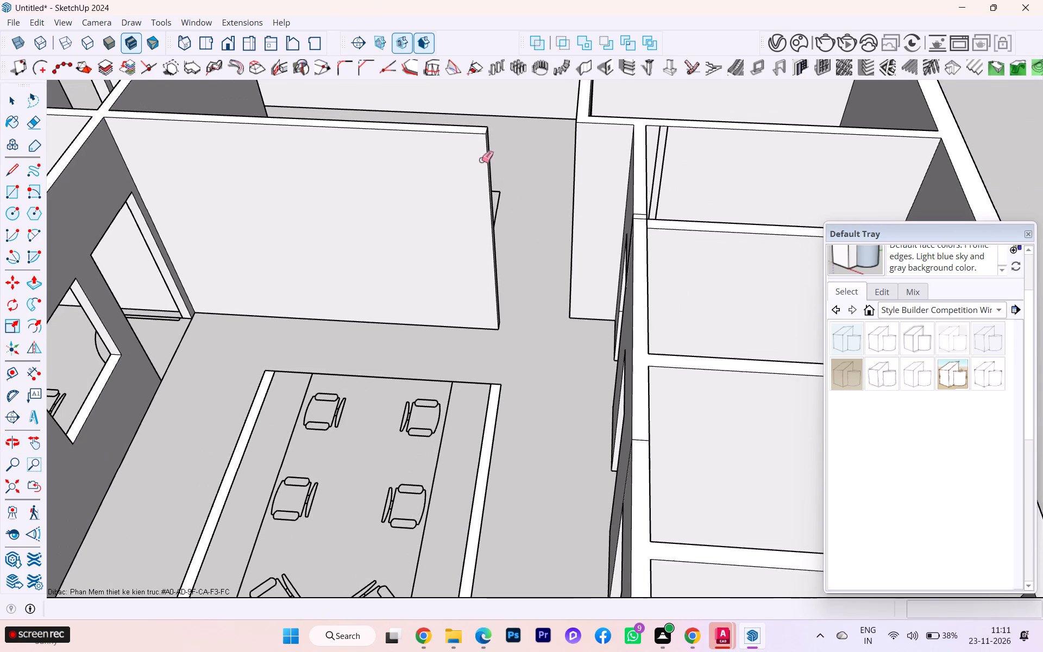
scroll(478, 160, "down", 7)
scroll(478, 160, "up", 1)
scroll(478, 160, "down", 3)
scroll(550, 216, "down", 2)
scroll(555, 222, "up", 2)
scroll(555, 222, "down", 3)
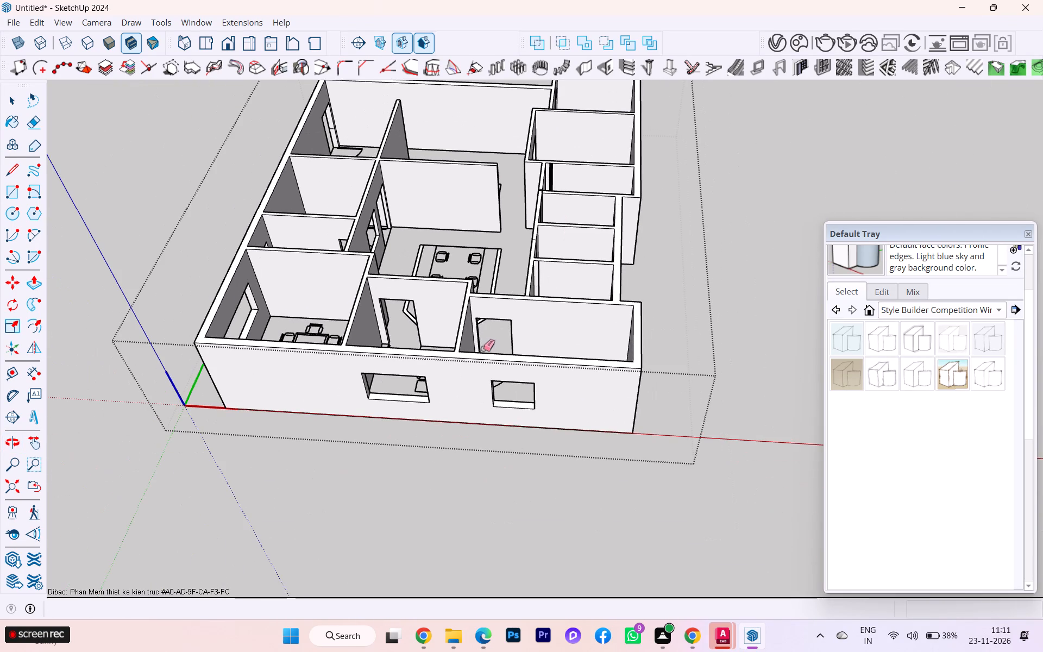
left_click(9, 102)
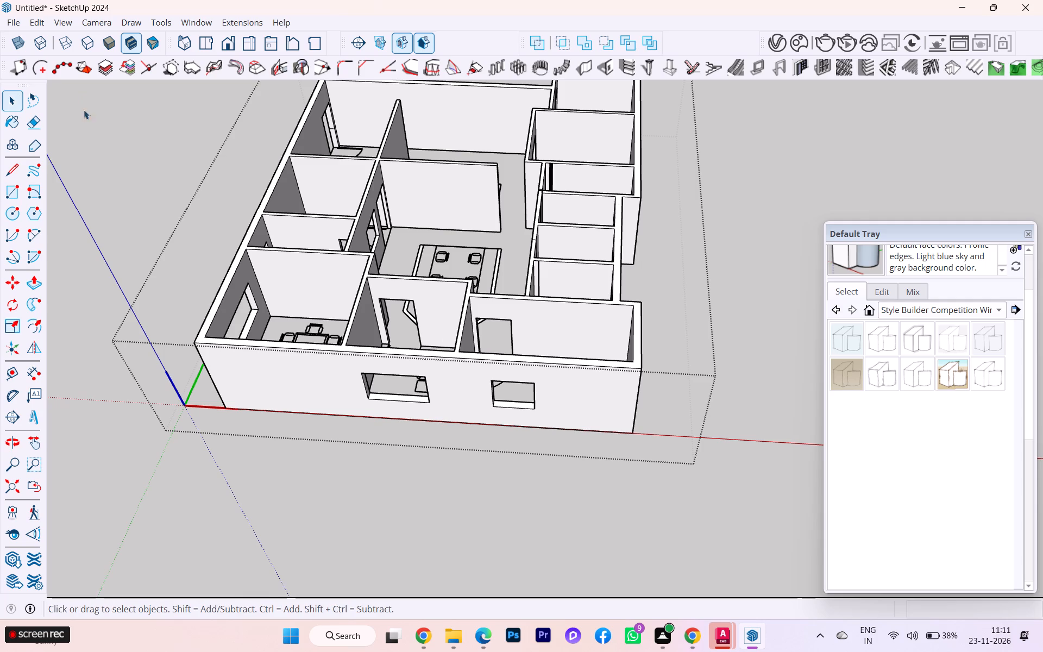
scroll(275, 172, "up", 4)
scroll(369, 211, "up", 6)
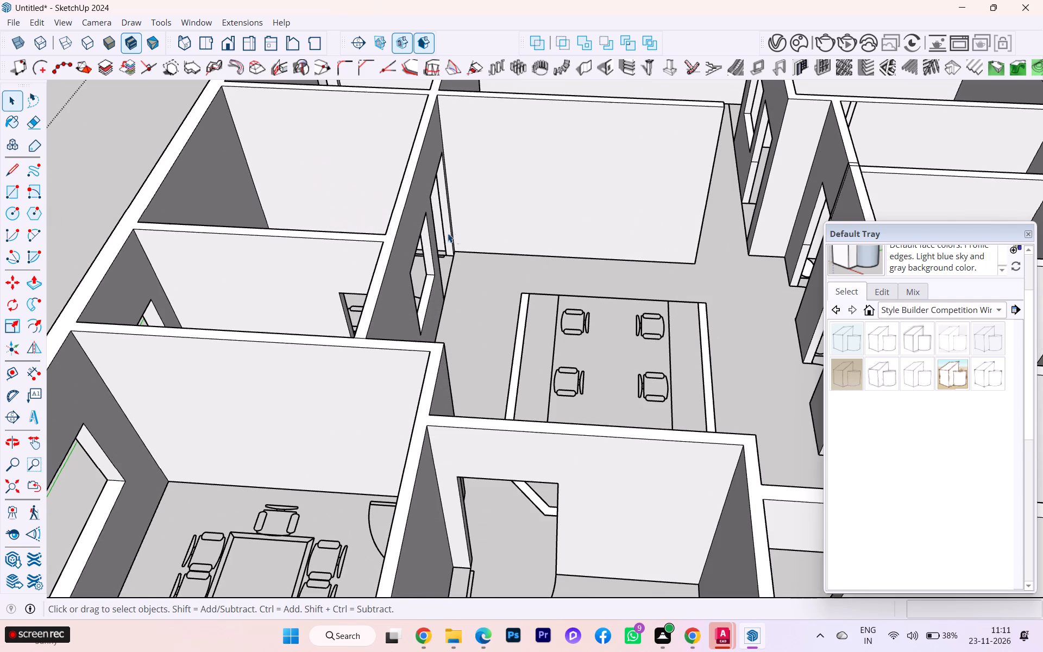
scroll(412, 303, "up", 4)
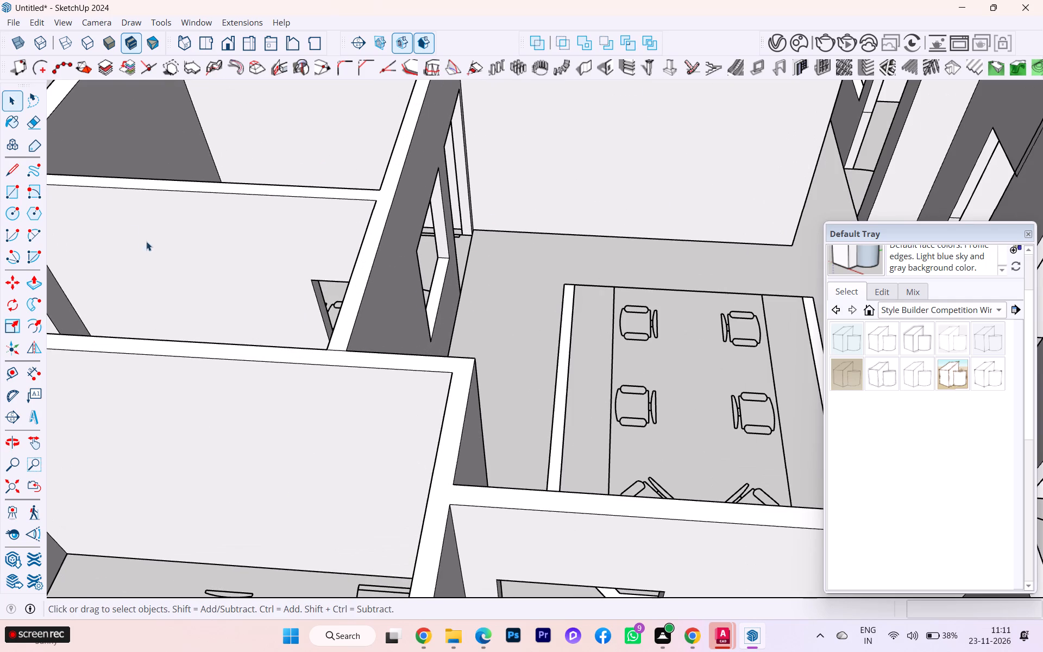
left_click(34, 123)
scroll(222, 268, "up", 3)
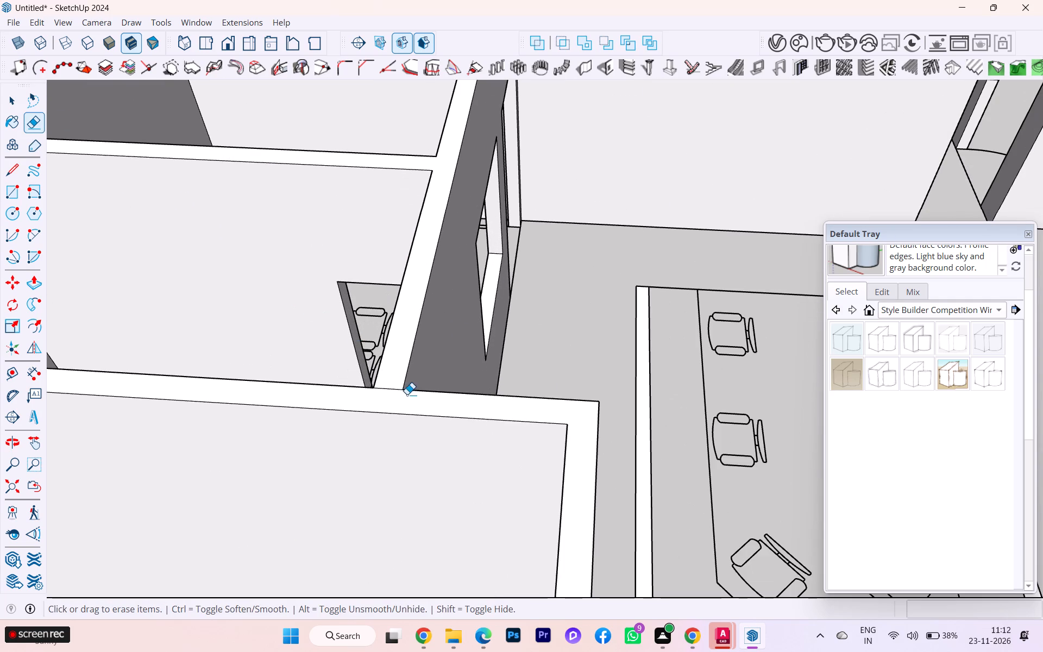
left_click(387, 391)
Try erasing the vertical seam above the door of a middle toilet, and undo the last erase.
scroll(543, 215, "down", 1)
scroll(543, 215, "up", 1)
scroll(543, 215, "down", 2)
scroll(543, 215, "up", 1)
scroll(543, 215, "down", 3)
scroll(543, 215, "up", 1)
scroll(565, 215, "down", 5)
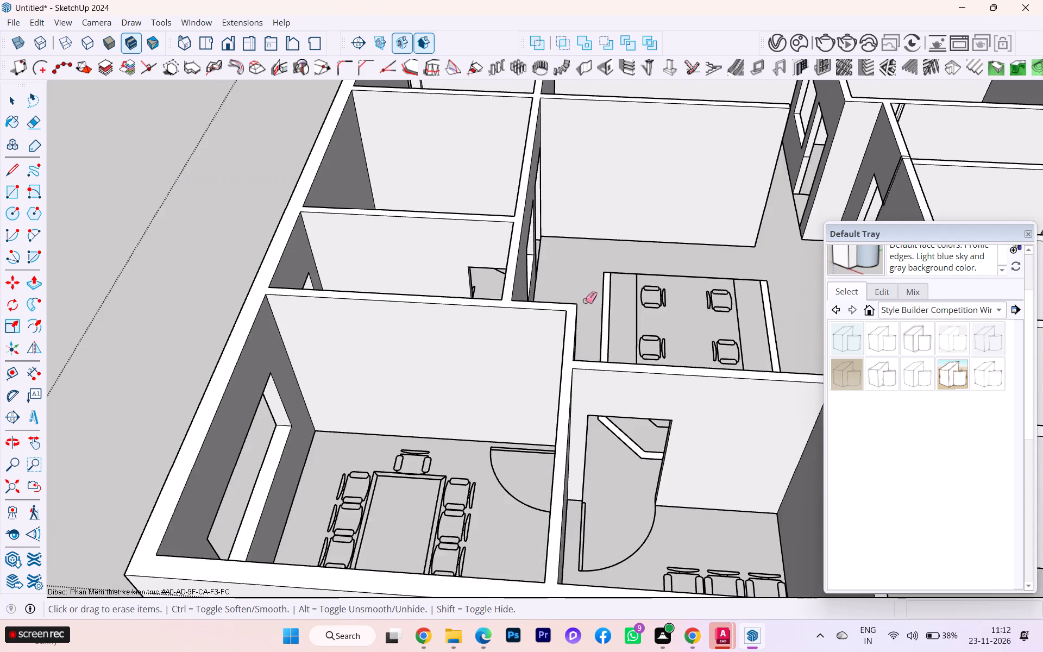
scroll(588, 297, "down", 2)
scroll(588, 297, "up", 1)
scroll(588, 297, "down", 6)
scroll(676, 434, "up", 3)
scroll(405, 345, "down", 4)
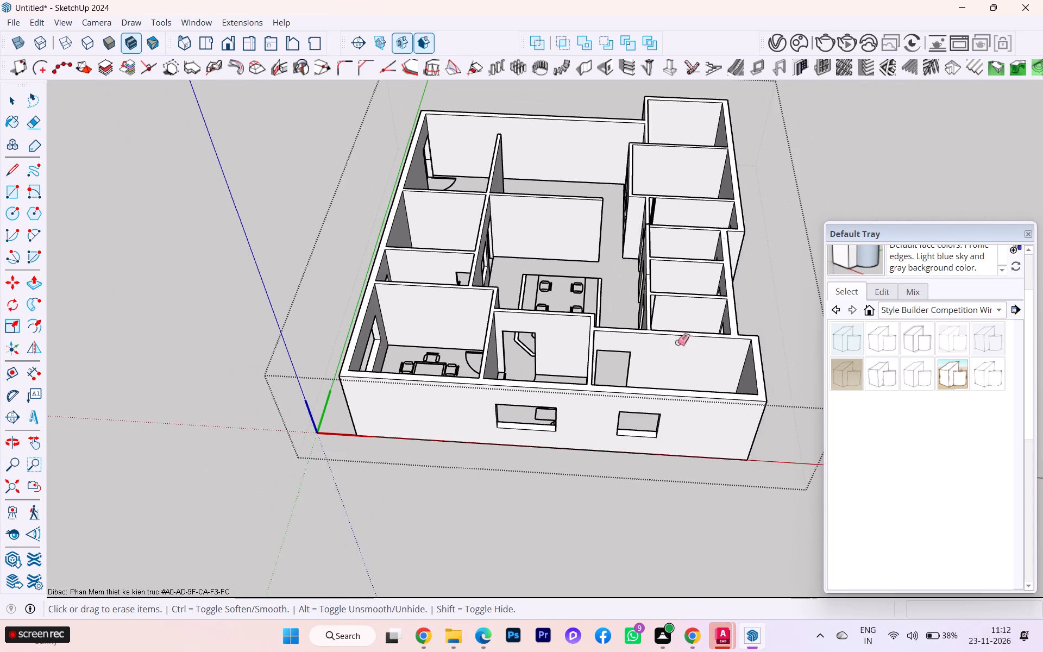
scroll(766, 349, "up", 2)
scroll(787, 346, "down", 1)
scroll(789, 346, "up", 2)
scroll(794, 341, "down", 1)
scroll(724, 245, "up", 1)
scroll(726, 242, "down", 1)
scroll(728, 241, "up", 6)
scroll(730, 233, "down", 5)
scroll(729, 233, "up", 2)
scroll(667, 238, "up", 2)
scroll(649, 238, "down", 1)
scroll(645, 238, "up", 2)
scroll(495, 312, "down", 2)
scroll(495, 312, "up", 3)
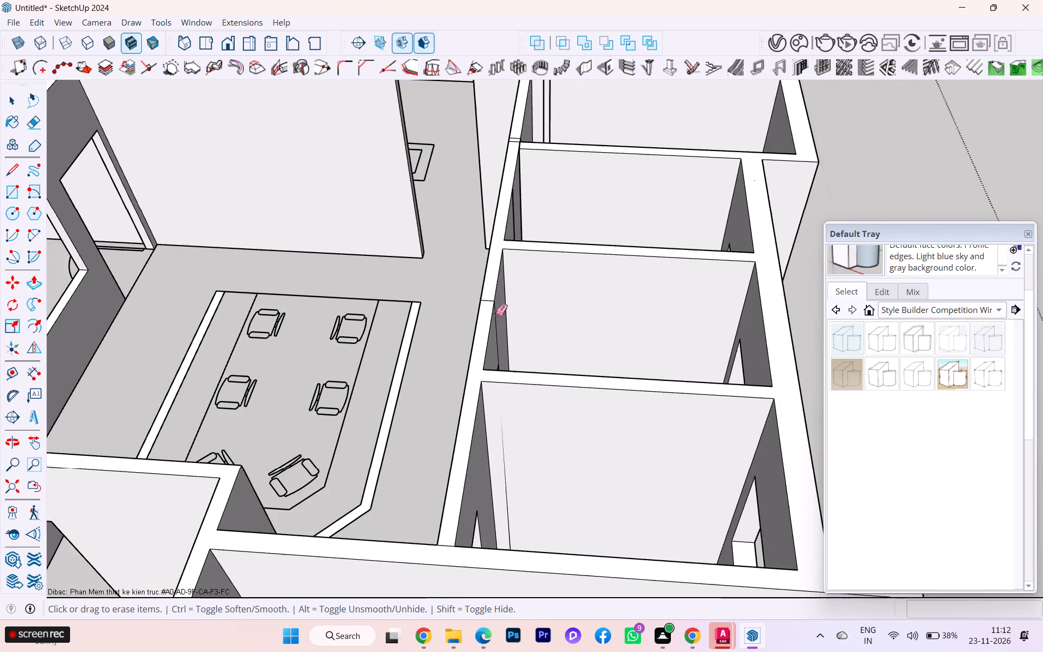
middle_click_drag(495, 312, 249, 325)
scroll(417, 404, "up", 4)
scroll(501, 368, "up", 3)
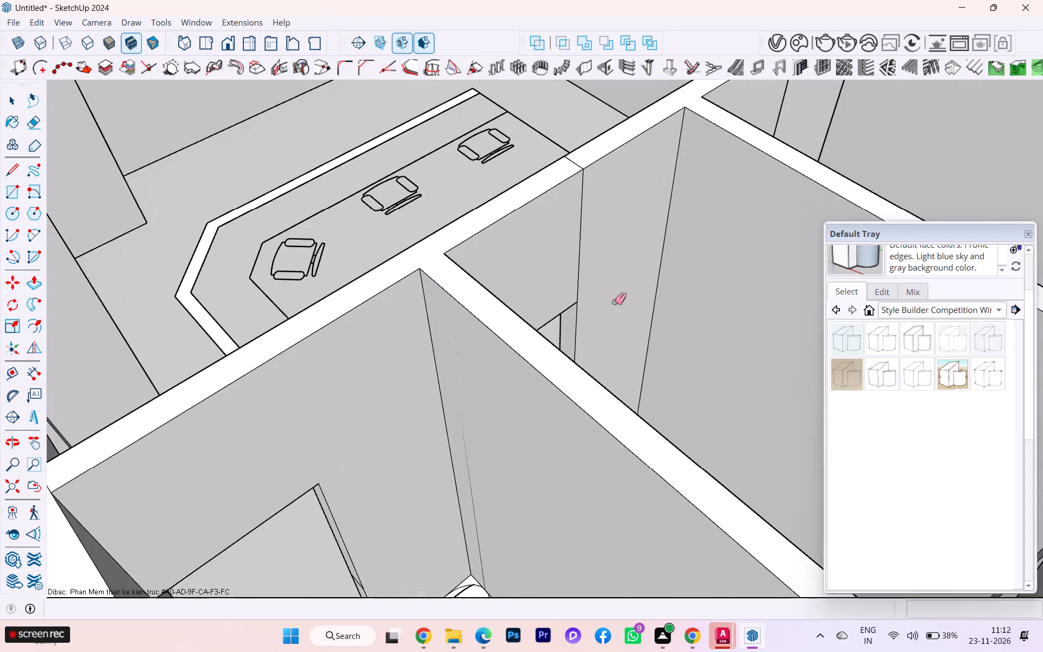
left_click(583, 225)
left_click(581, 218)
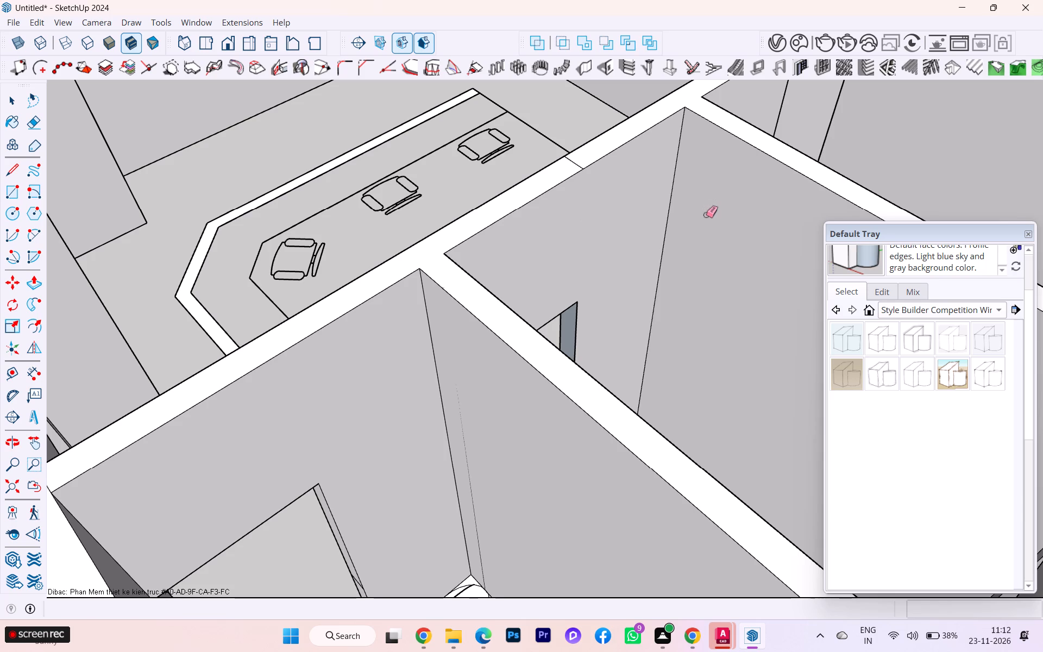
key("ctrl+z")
Erase the short seam across the corridor wall top at the partition between the toilet row's first room and its neighbour.
scroll(603, 216, "down", 1)
scroll(598, 213, "up", 1)
scroll(598, 213, "down", 3)
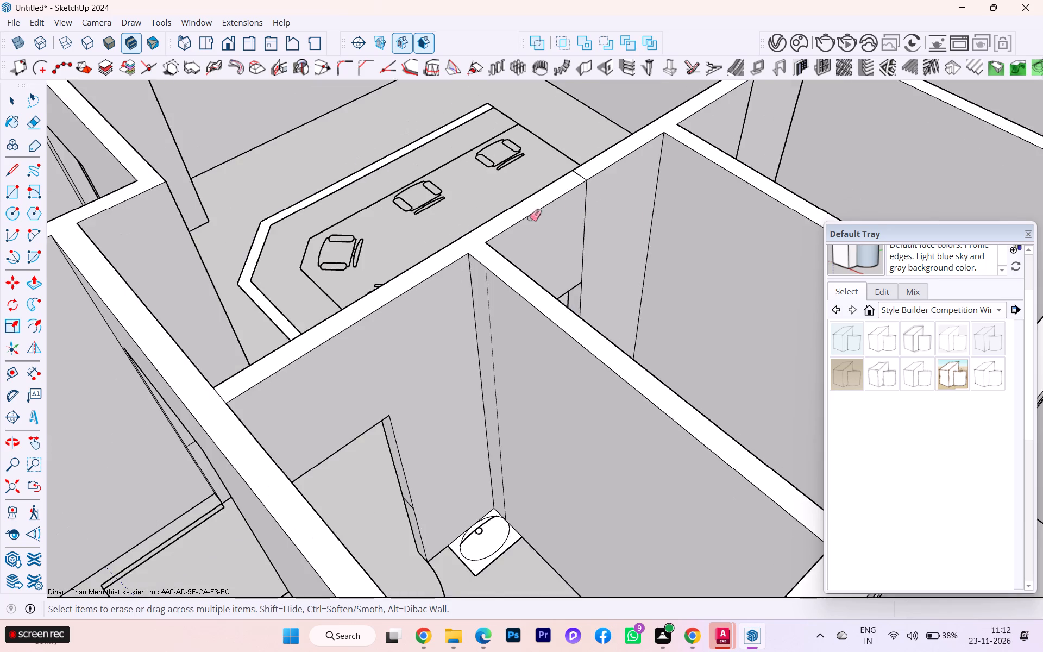
scroll(530, 218, "down", 4)
scroll(417, 231, "up", 1)
scroll(416, 232, "down", 3)
scroll(414, 232, "up", 4)
scroll(414, 232, "down", 3)
middle_click_drag(643, 231, 537, 253)
scroll(771, 161, "up", 5)
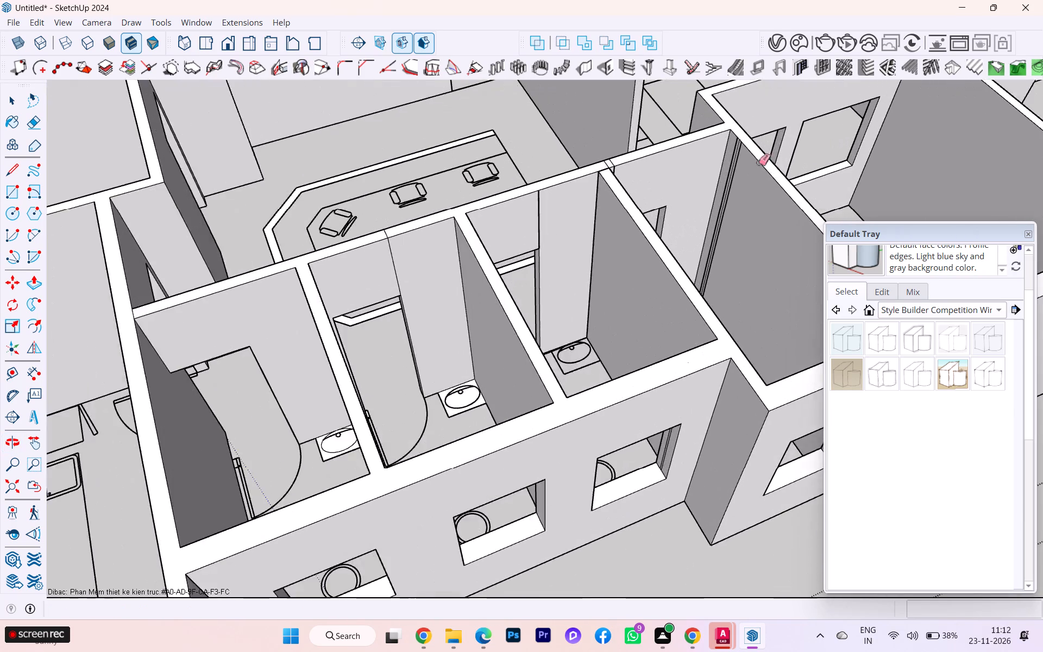
scroll(758, 162, "up", 11)
left_click(536, 163)
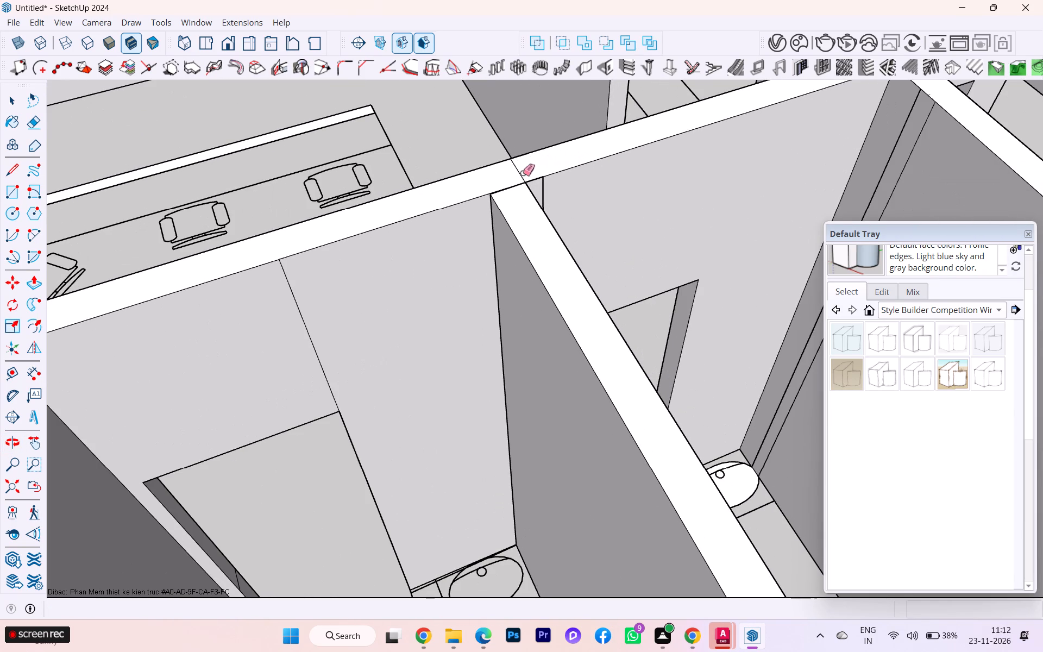
left_click(523, 173)
left_click(518, 171)
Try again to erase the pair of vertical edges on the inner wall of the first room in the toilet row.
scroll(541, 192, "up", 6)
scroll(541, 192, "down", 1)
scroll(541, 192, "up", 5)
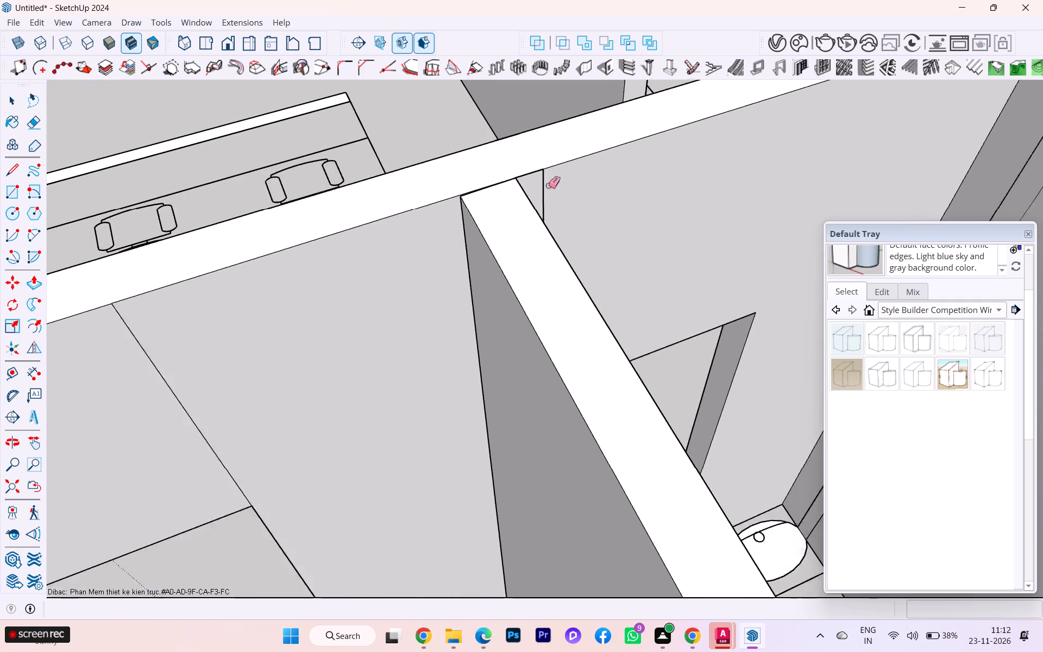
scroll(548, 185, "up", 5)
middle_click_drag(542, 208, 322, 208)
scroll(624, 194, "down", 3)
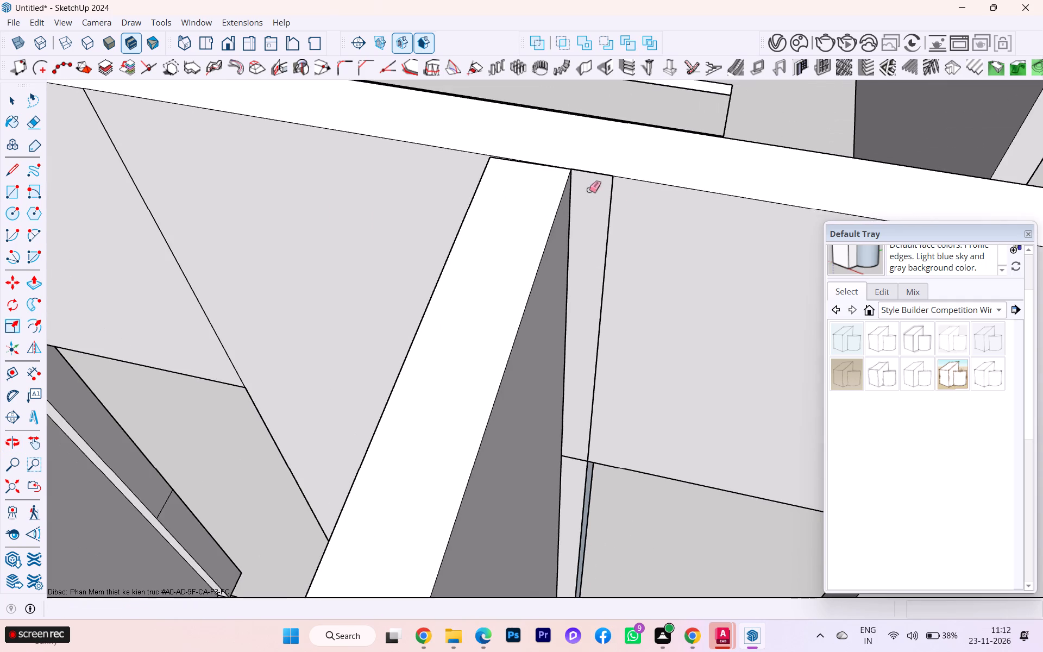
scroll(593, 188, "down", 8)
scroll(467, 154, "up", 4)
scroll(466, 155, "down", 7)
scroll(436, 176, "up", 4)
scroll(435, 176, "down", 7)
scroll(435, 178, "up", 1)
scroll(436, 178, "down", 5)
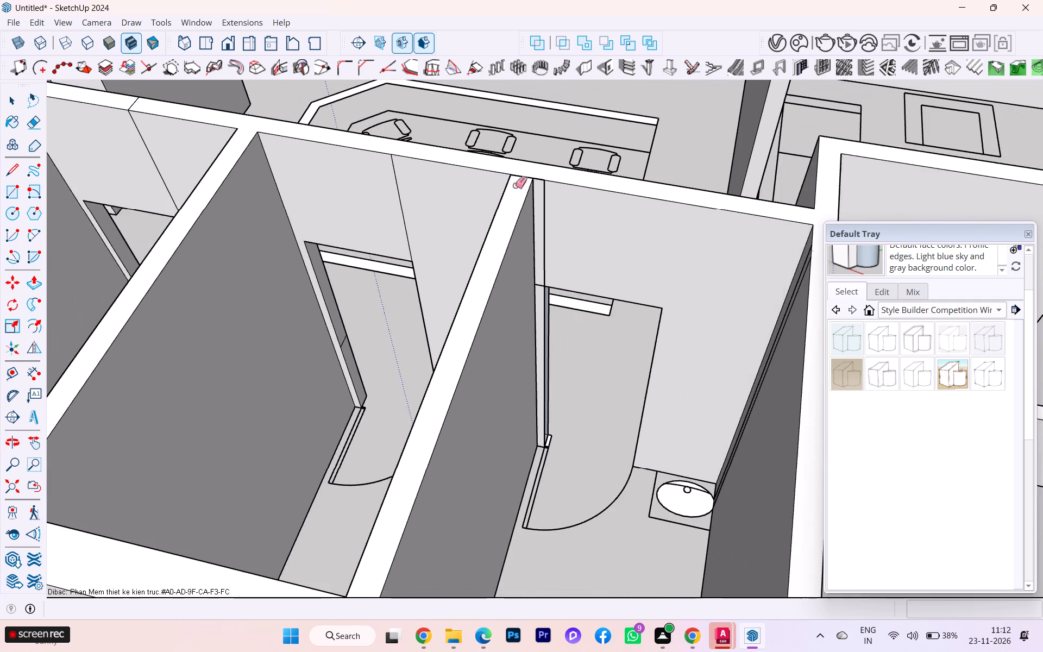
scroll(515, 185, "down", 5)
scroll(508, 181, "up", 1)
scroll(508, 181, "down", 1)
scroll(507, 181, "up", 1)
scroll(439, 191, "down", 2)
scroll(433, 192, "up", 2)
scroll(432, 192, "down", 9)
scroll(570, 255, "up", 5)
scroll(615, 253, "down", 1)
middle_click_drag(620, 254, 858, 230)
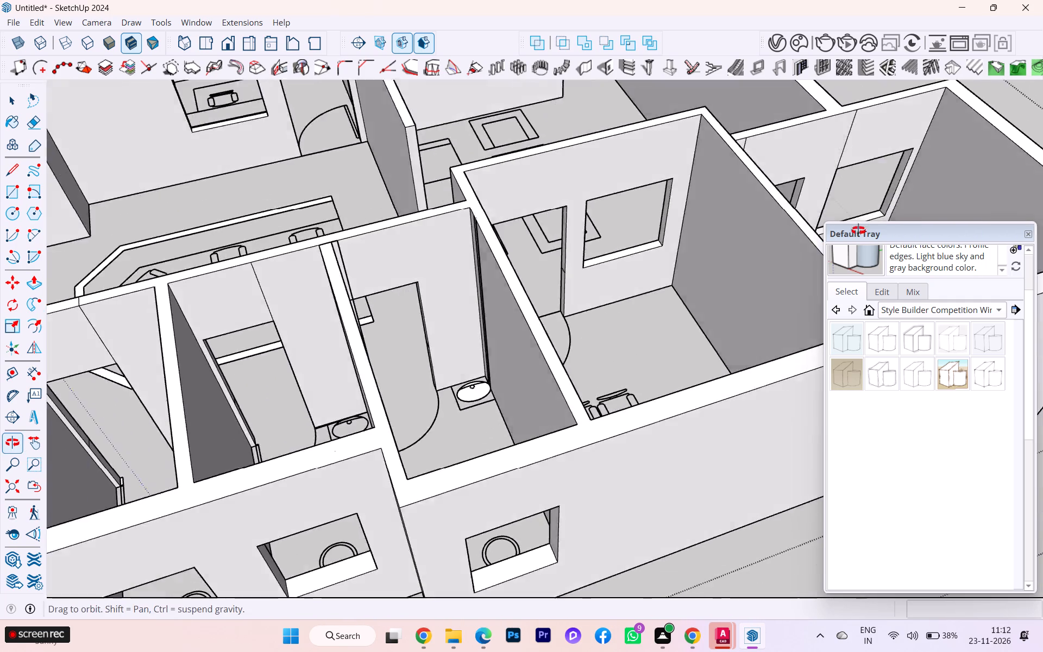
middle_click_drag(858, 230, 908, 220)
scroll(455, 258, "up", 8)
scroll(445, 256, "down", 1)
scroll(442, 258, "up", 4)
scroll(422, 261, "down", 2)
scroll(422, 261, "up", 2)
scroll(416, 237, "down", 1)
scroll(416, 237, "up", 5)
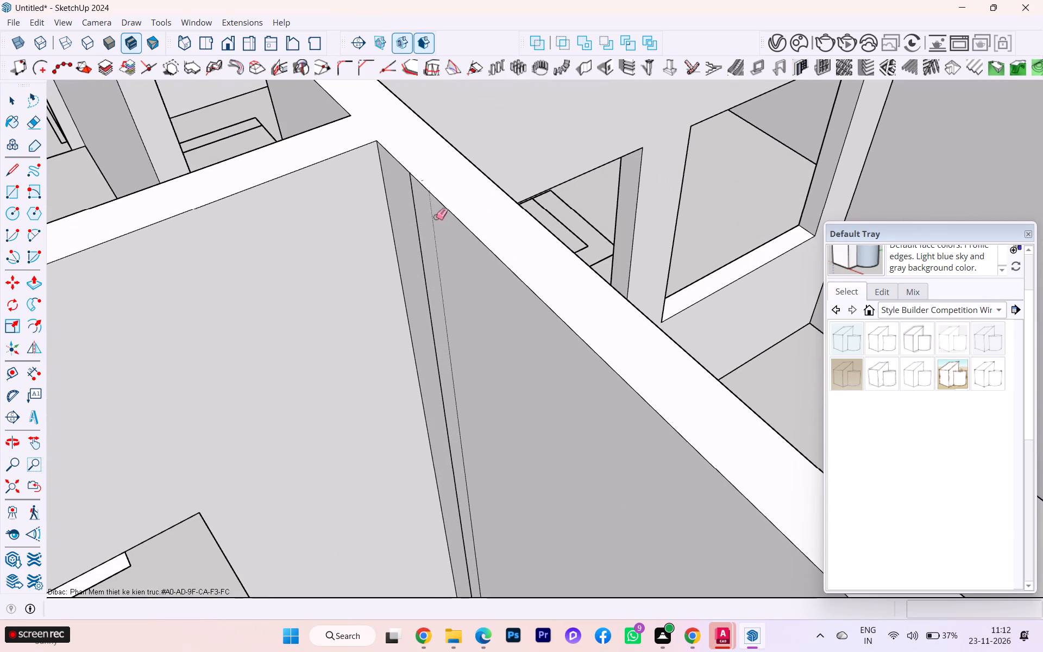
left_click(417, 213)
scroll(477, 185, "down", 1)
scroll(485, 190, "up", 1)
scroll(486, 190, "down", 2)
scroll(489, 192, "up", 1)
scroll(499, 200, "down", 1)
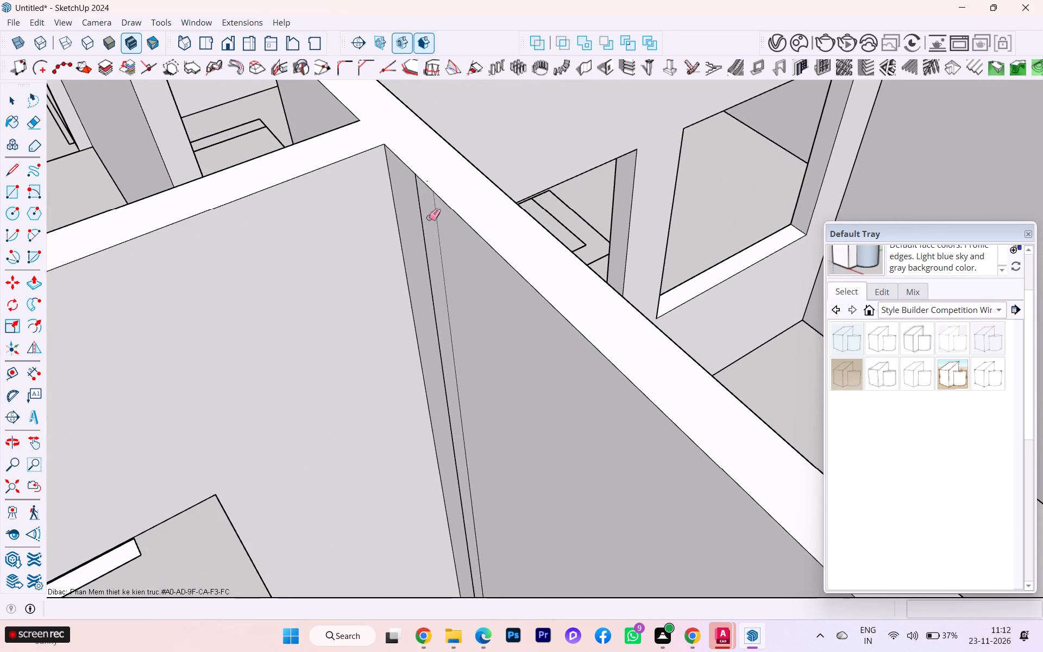
Push/pull the thin end face of the outer wall segment beside the window office about 1/4" to meet that office's side wall.
scroll(429, 217, "down", 2)
scroll(429, 217, "up", 1)
scroll(428, 217, "down", 2)
scroll(428, 217, "up", 3)
scroll(426, 218, "down", 2)
scroll(358, 238, "up", 1)
scroll(358, 238, "down", 7)
scroll(674, 307, "down", 1)
scroll(674, 307, "up", 1)
scroll(674, 307, "down", 6)
scroll(674, 307, "up", 1)
scroll(674, 307, "down", 10)
scroll(483, 314, "up", 1)
scroll(503, 315, "down", 2)
scroll(683, 274, "up", 2)
scroll(690, 262, "down", 2)
scroll(693, 259, "up", 3)
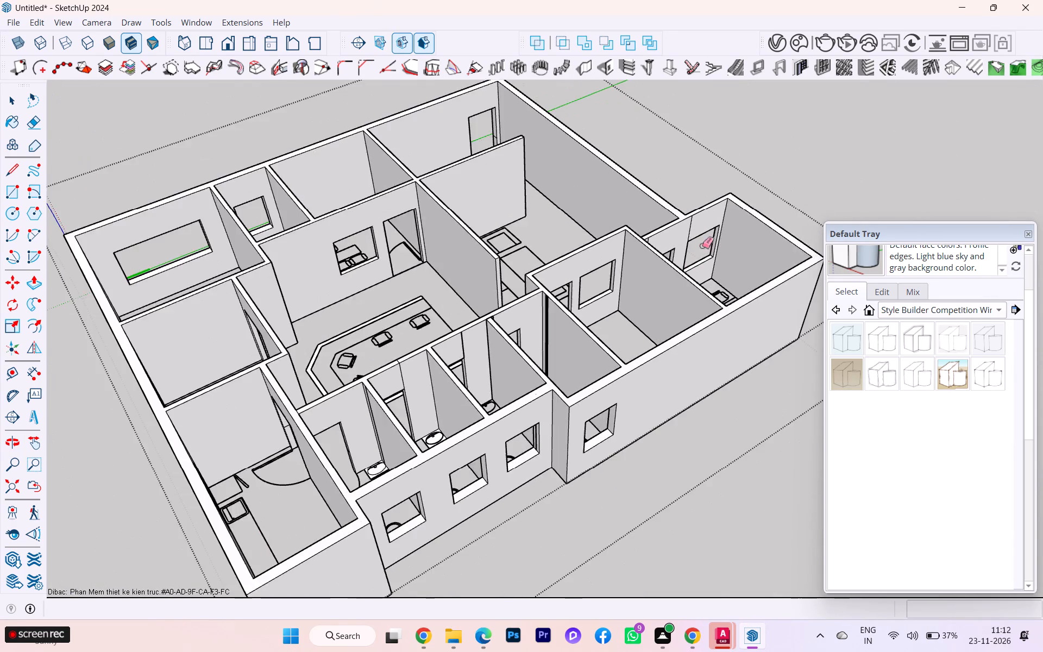
scroll(702, 246, "up", 3)
scroll(660, 196, "down", 1)
scroll(660, 196, "up", 2)
scroll(643, 268, "up", 2)
scroll(642, 279, "down", 2)
scroll(641, 280, "up", 14)
scroll(636, 251, "down", 1)
scroll(636, 251, "up", 4)
scroll(620, 244, "down", 2)
scroll(620, 244, "up", 3)
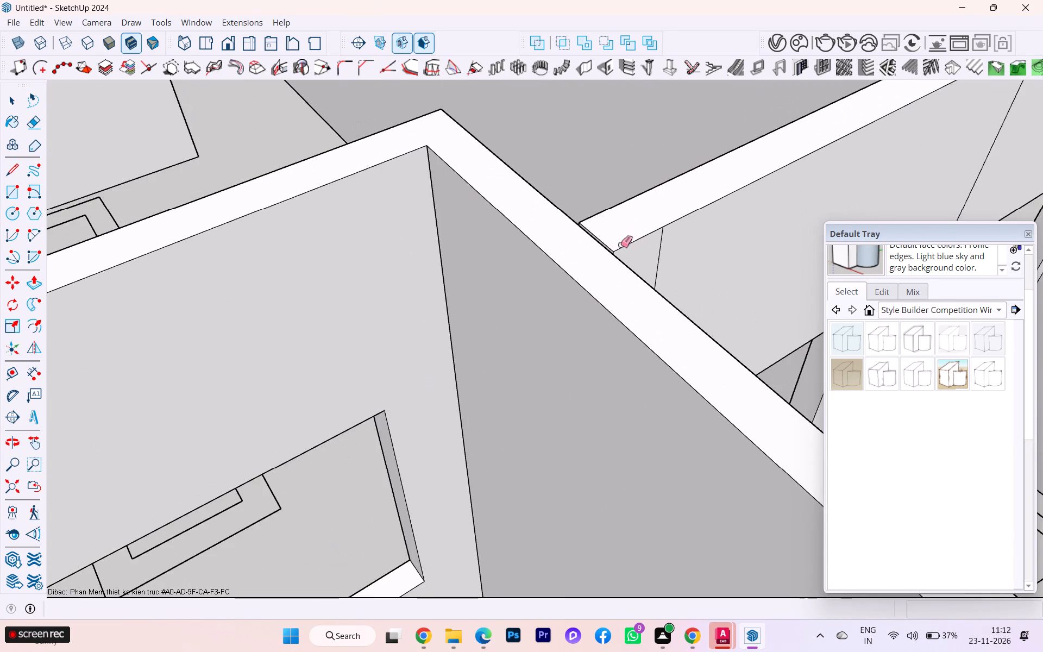
scroll(620, 244, "up", 2)
scroll(620, 244, "down", 2)
scroll(619, 244, "up", 3)
scroll(604, 241, "down", 1)
scroll(604, 241, "up", 11)
scroll(592, 249, "down", 2)
scroll(590, 249, "up", 2)
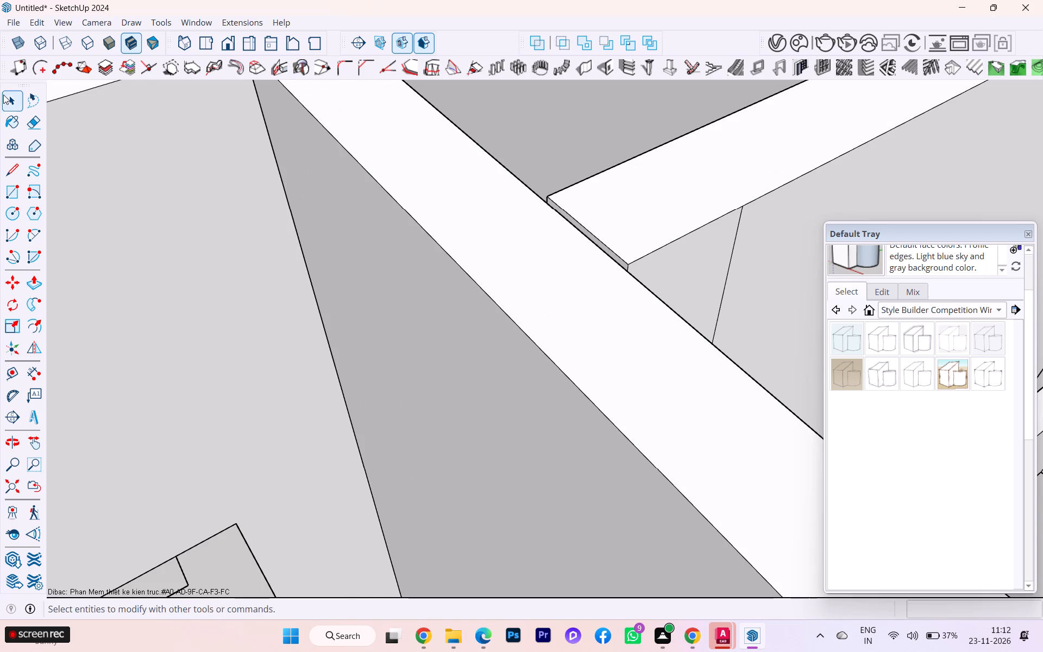
left_click(8, 102)
scroll(476, 218, "up", 6)
left_click(643, 216)
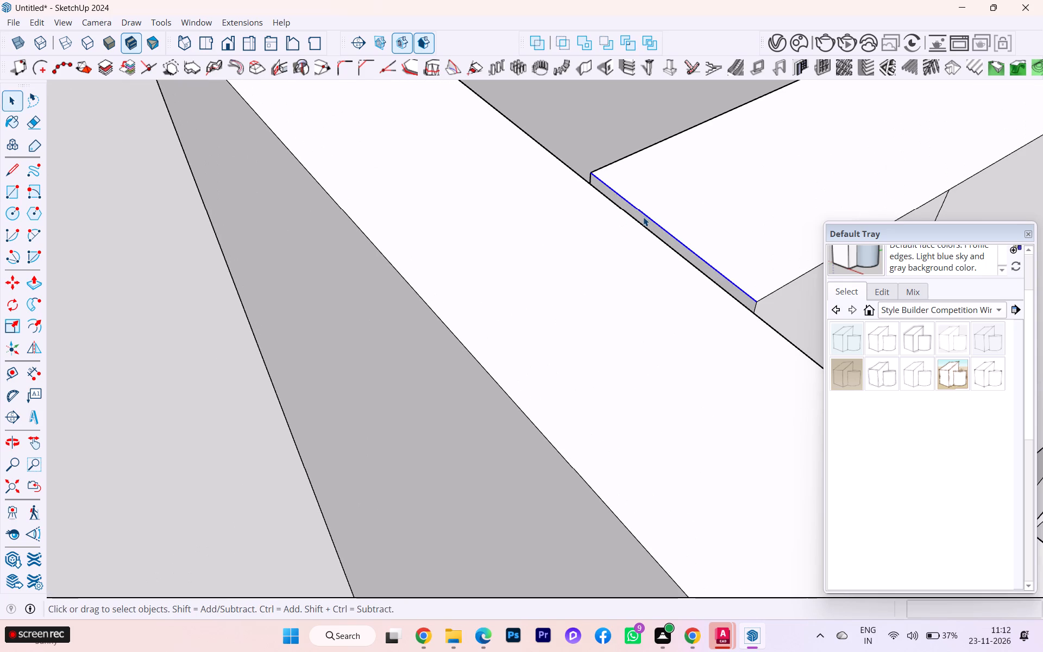
left_click(639, 221)
left_click(643, 218)
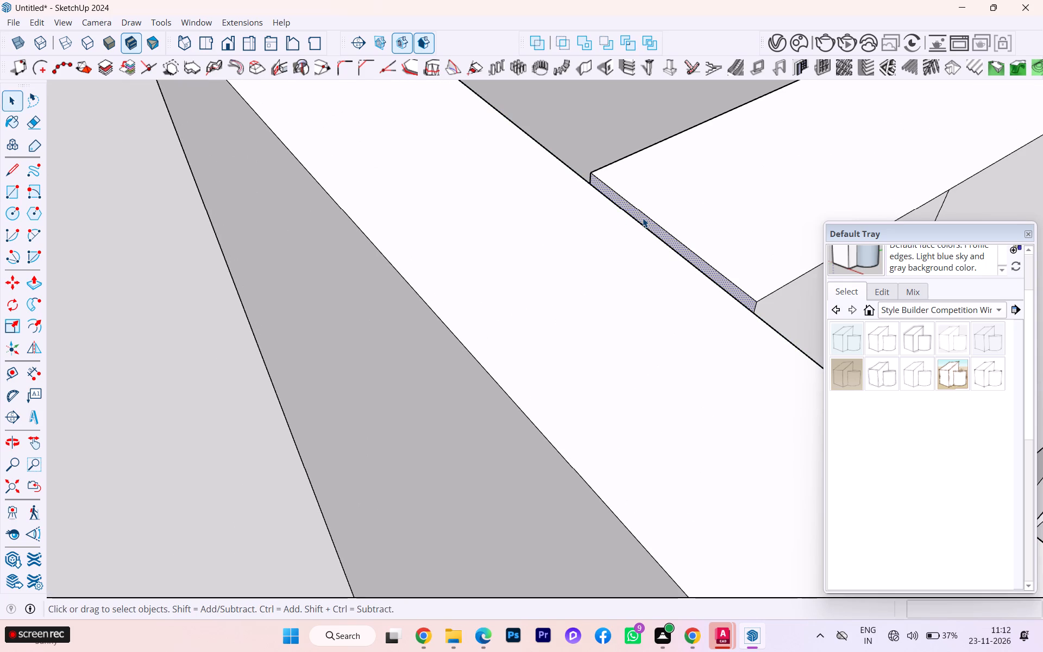
key("p")
key("Return")
left_click(643, 218)
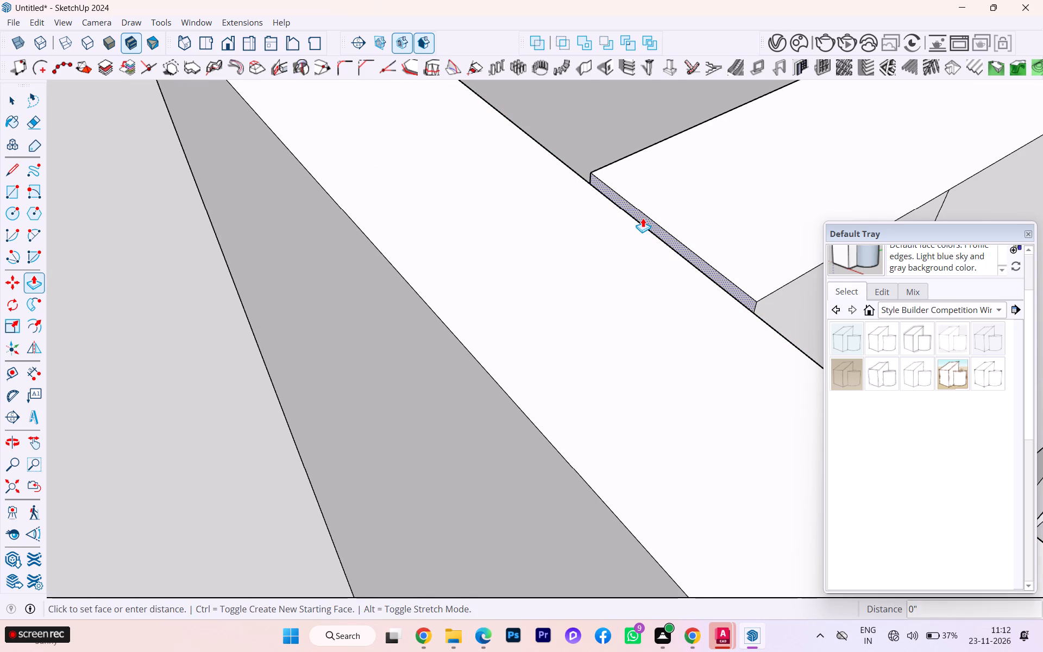
left_click(721, 288)
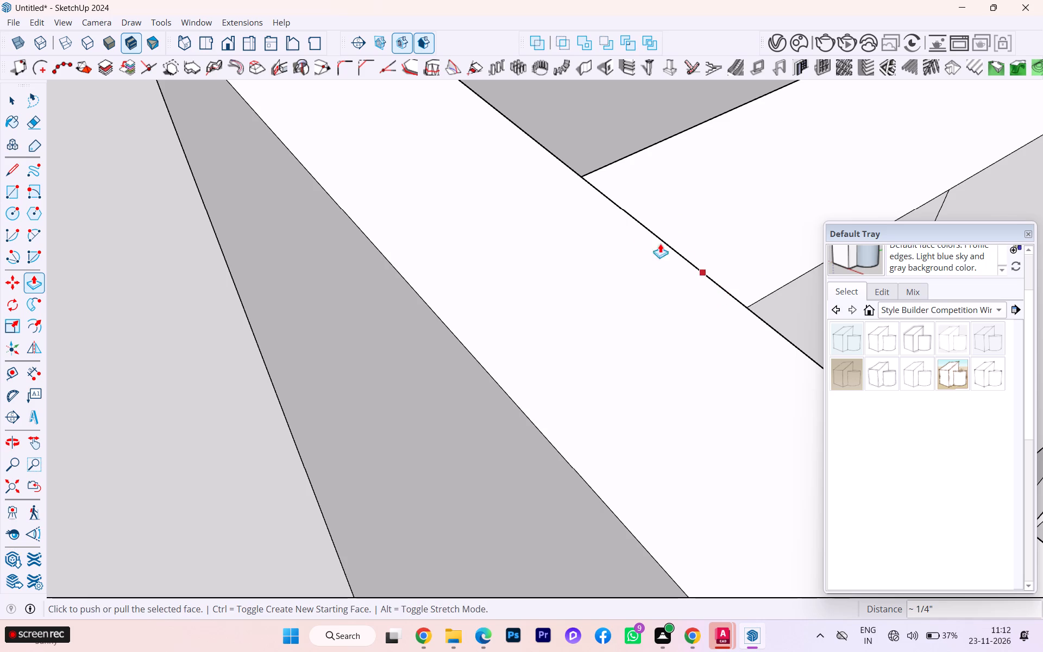
Erase the stray vertical seam on the neighbouring room's door-and-window wall, close to where it meets the shared partition.
scroll(634, 236, "up", 3)
scroll(632, 236, "down", 5)
scroll(619, 231, "up", 1)
scroll(557, 172, "down", 19)
scroll(568, 216, "down", 1)
scroll(568, 215, "up", 2)
scroll(568, 215, "down", 4)
scroll(569, 215, "up", 1)
scroll(569, 215, "down", 1)
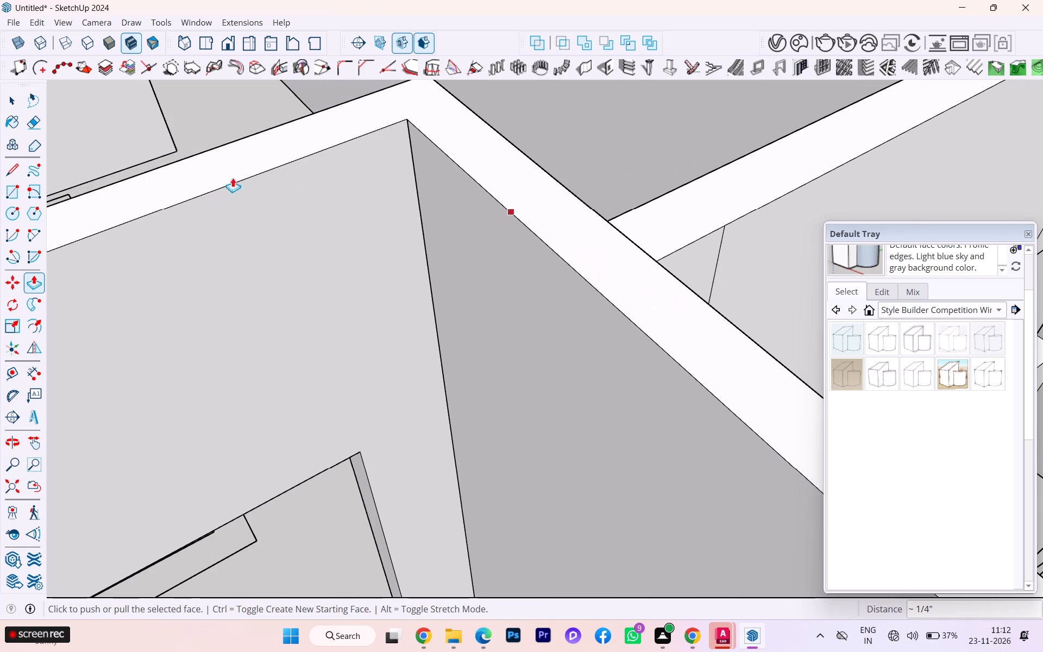
left_click(35, 123)
scroll(910, 268, "up", 2)
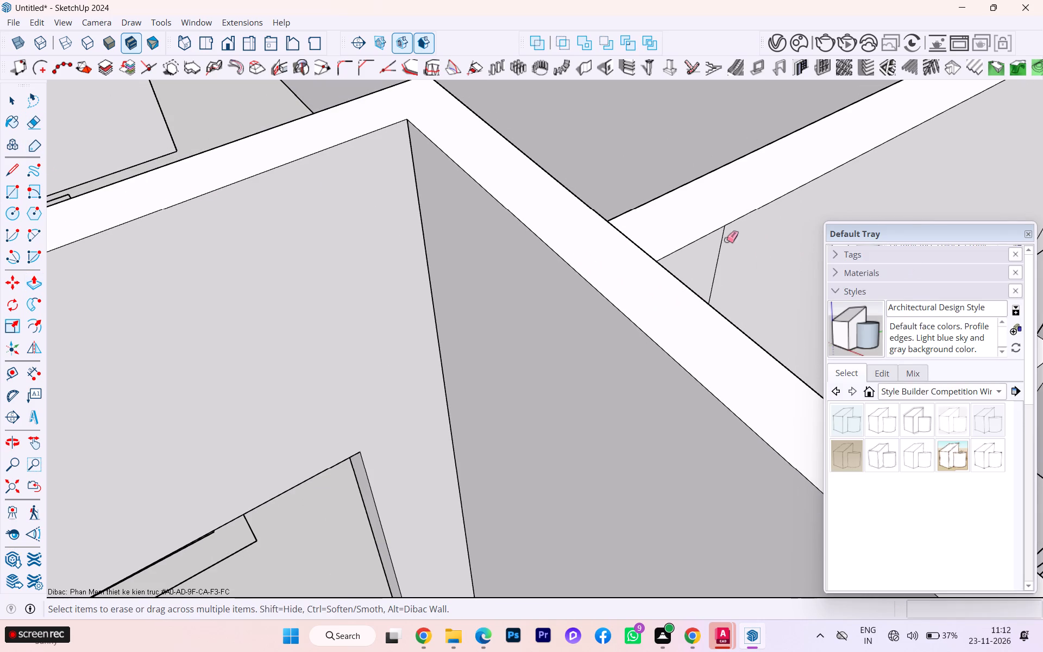
left_click(720, 244)
Erase the vertical seam running above the window's corner on the same door-and-window wall of the neighbouring room.
scroll(640, 161, "down", 1)
scroll(636, 161, "up", 1)
scroll(632, 162, "down", 2)
scroll(624, 163, "up", 2)
scroll(592, 174, "down", 1)
scroll(590, 175, "up", 4)
scroll(588, 176, "down", 1)
scroll(586, 177, "up", 1)
scroll(586, 178, "down", 3)
scroll(585, 179, "up", 3)
scroll(599, 221, "down", 5)
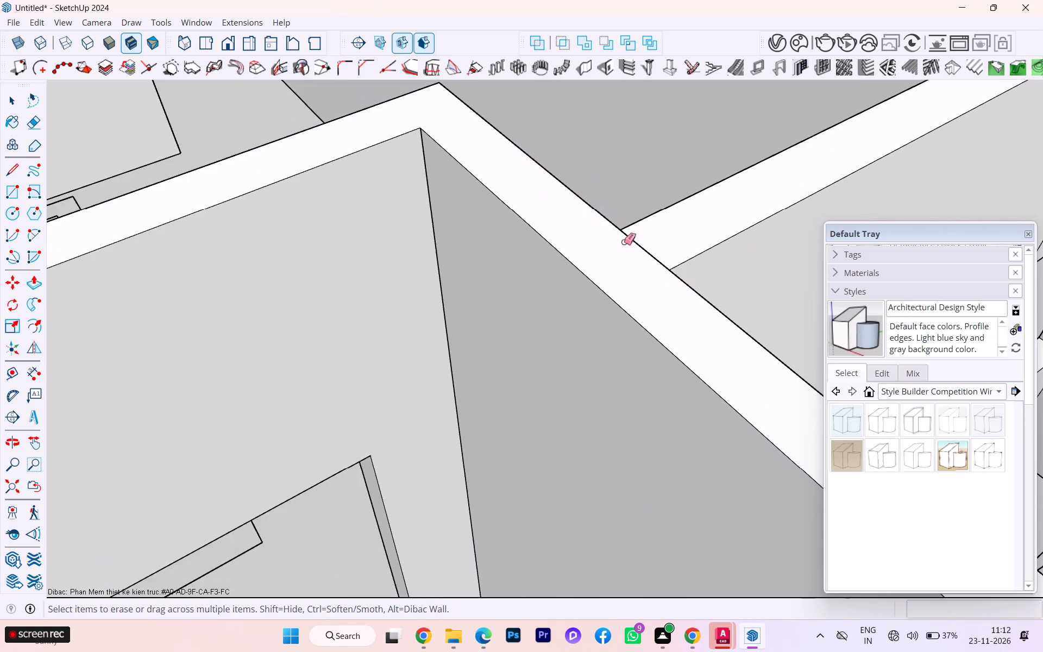
scroll(624, 242, "down", 6)
scroll(634, 256, "up", 1)
scroll(634, 256, "down", 2)
scroll(505, 189, "up", 1)
scroll(505, 189, "down", 7)
scroll(507, 211, "up", 4)
scroll(507, 211, "down", 1)
scroll(507, 211, "up", 3)
scroll(484, 206, "down", 1)
scroll(484, 206, "up", 1)
scroll(484, 206, "down", 1)
scroll(484, 206, "up", 1)
scroll(484, 206, "down", 4)
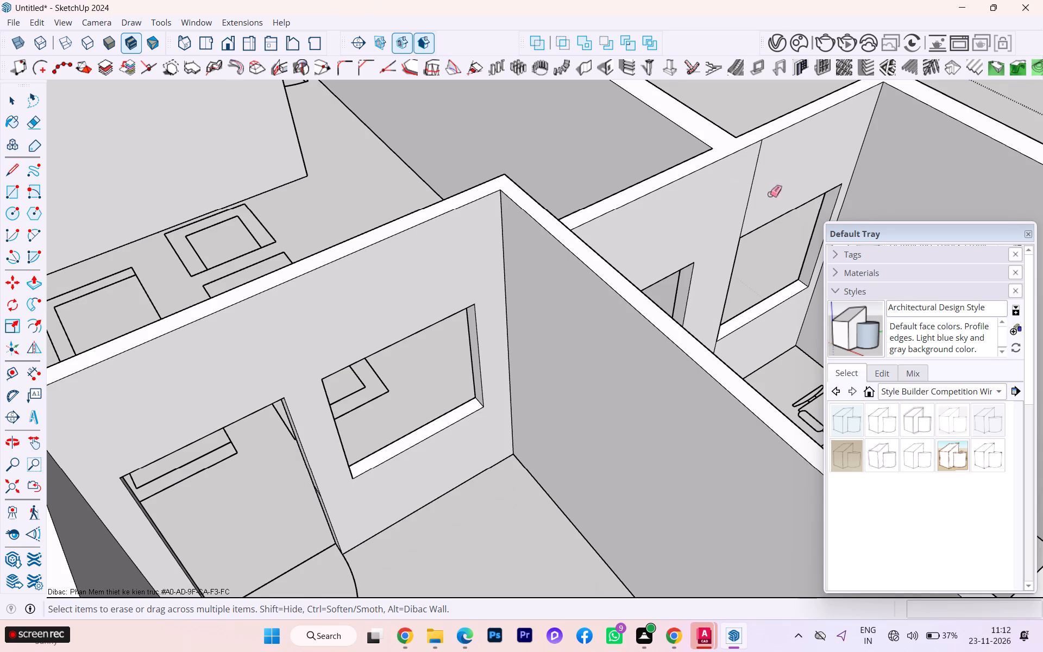
scroll(765, 192, "up", 2)
left_click(749, 179)
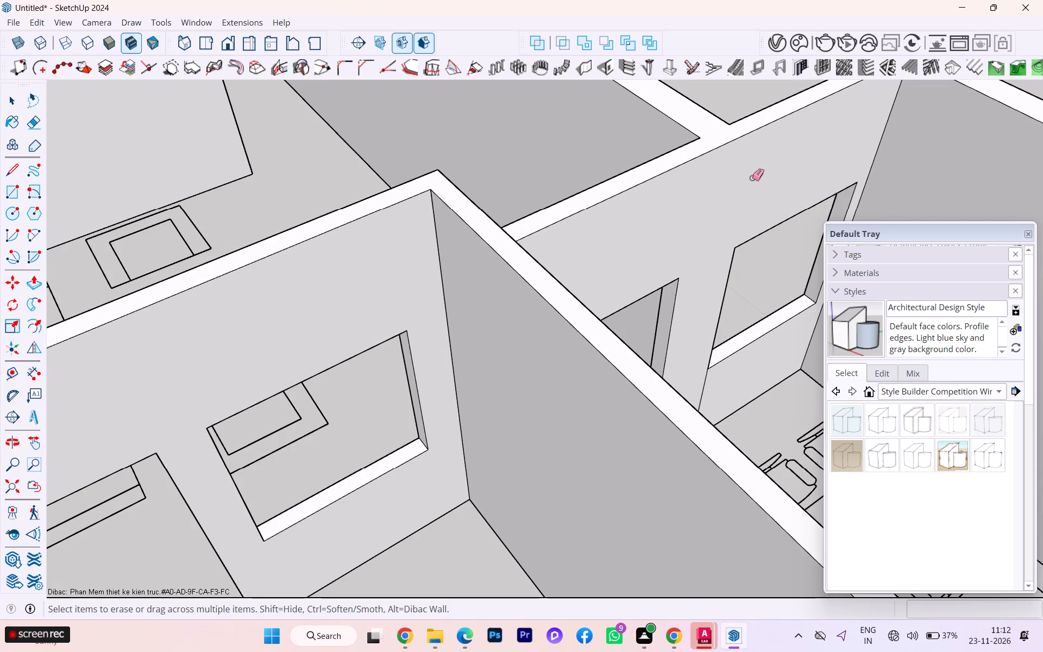
scroll(753, 178, "down", 1)
scroll(712, 206, "down", 5)
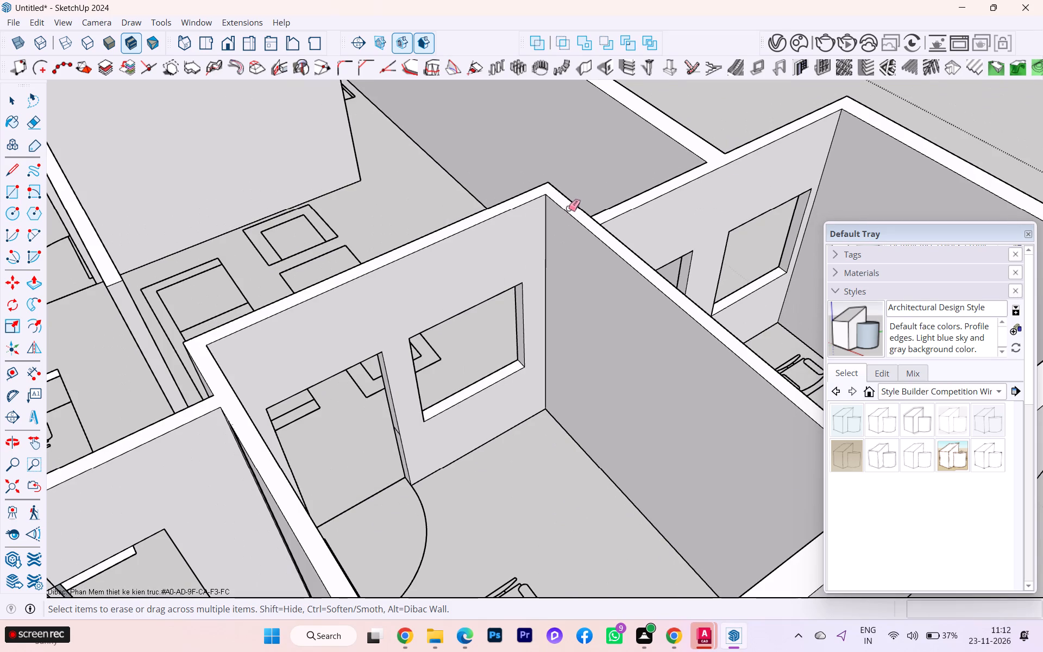
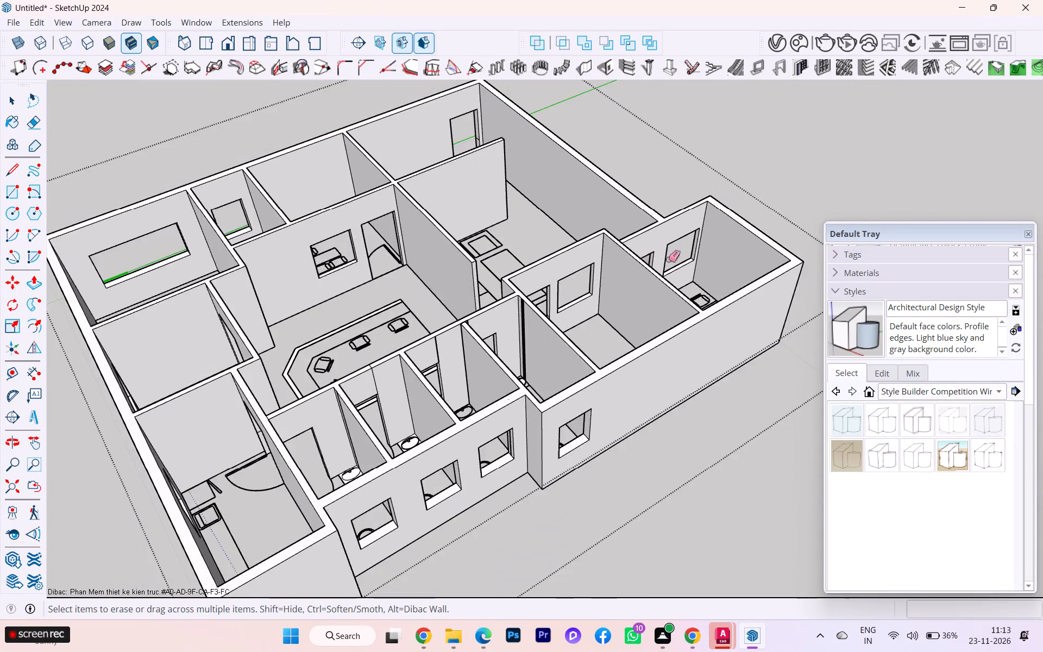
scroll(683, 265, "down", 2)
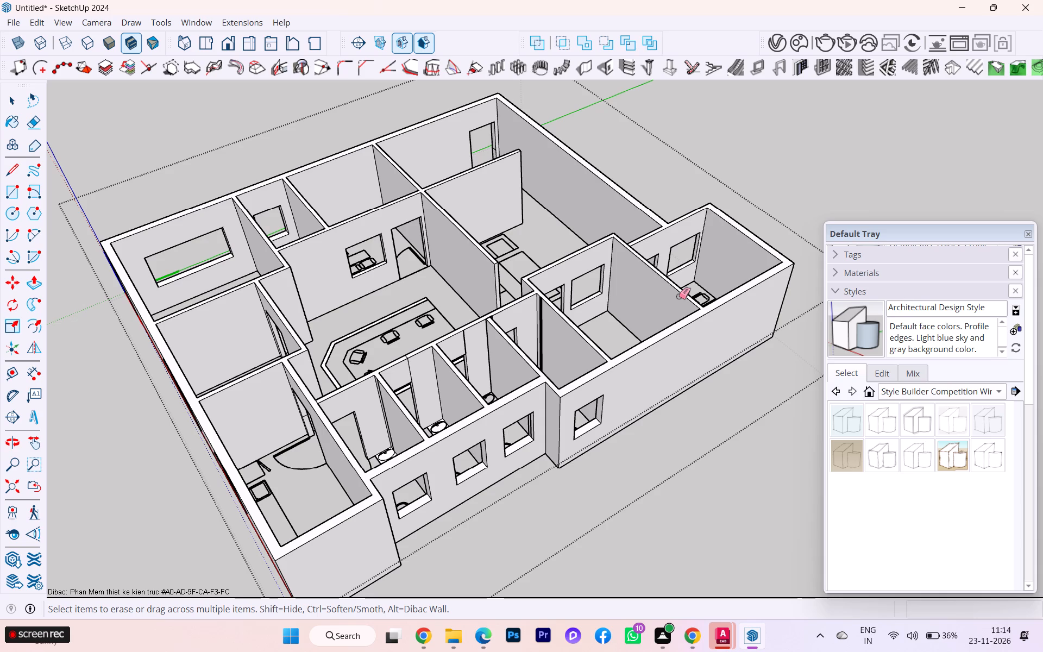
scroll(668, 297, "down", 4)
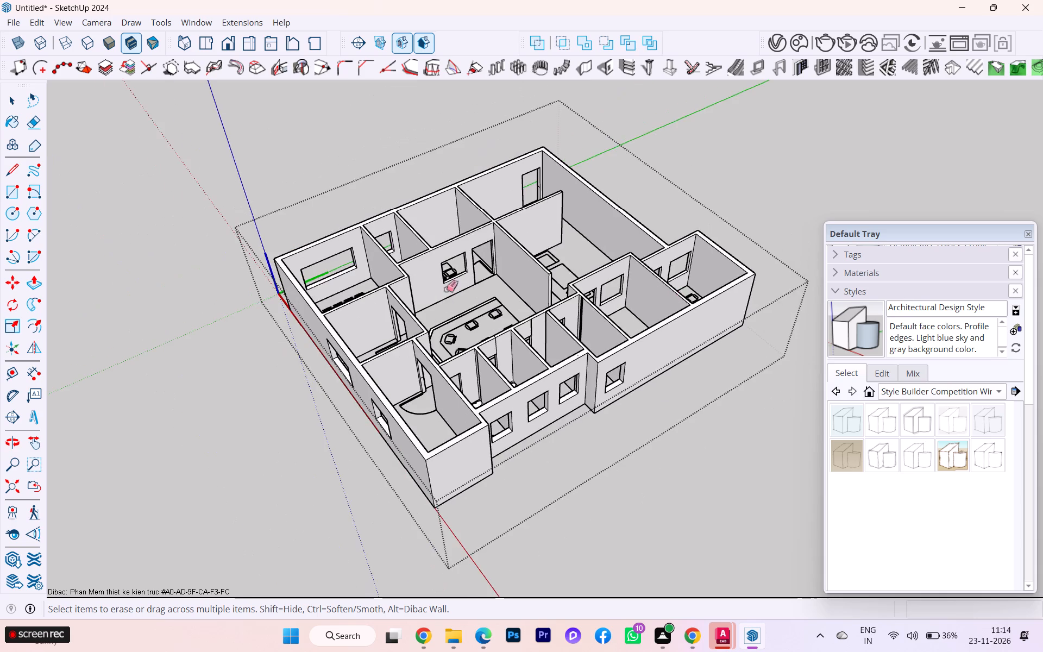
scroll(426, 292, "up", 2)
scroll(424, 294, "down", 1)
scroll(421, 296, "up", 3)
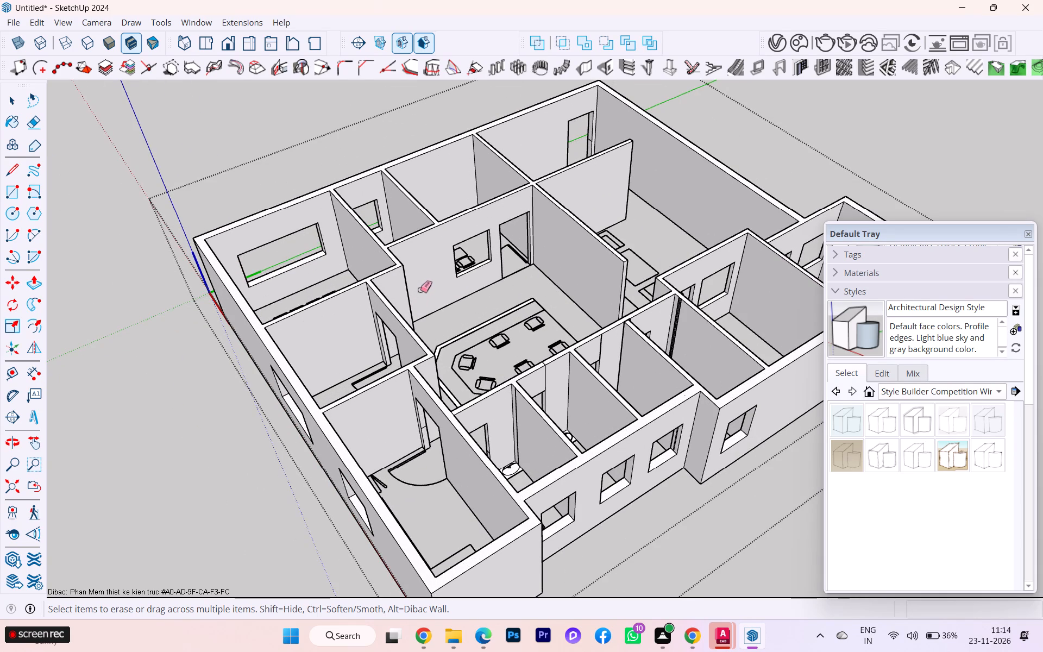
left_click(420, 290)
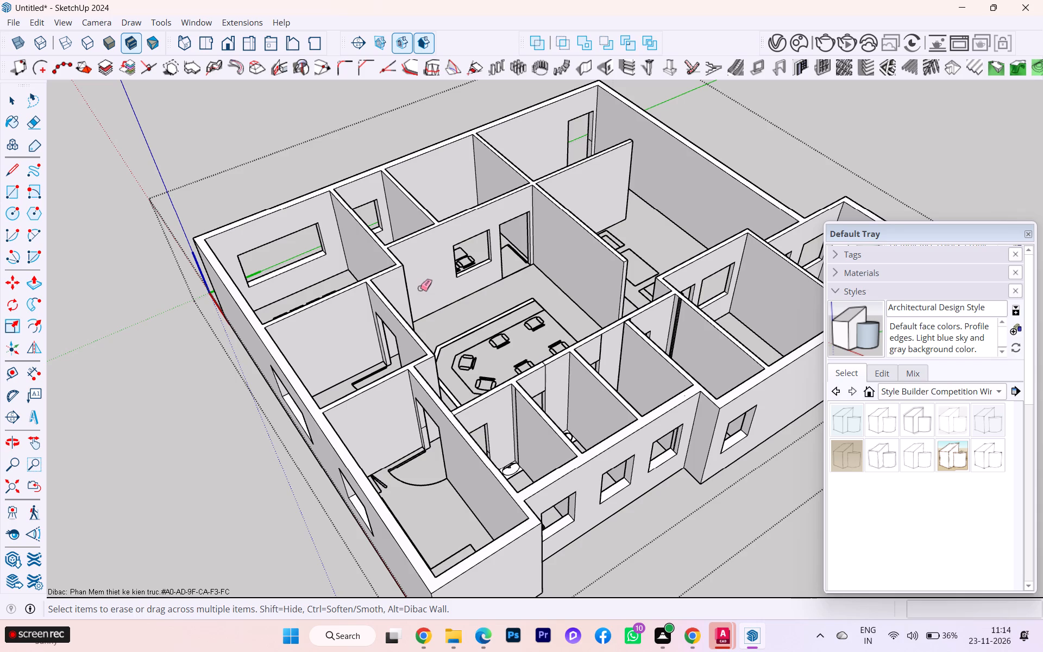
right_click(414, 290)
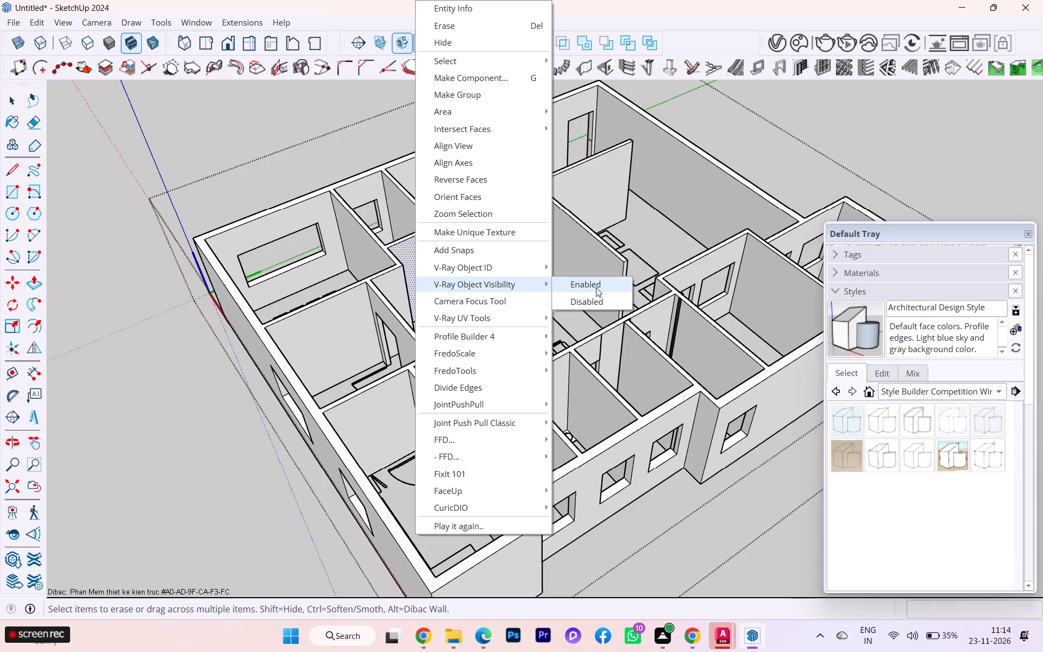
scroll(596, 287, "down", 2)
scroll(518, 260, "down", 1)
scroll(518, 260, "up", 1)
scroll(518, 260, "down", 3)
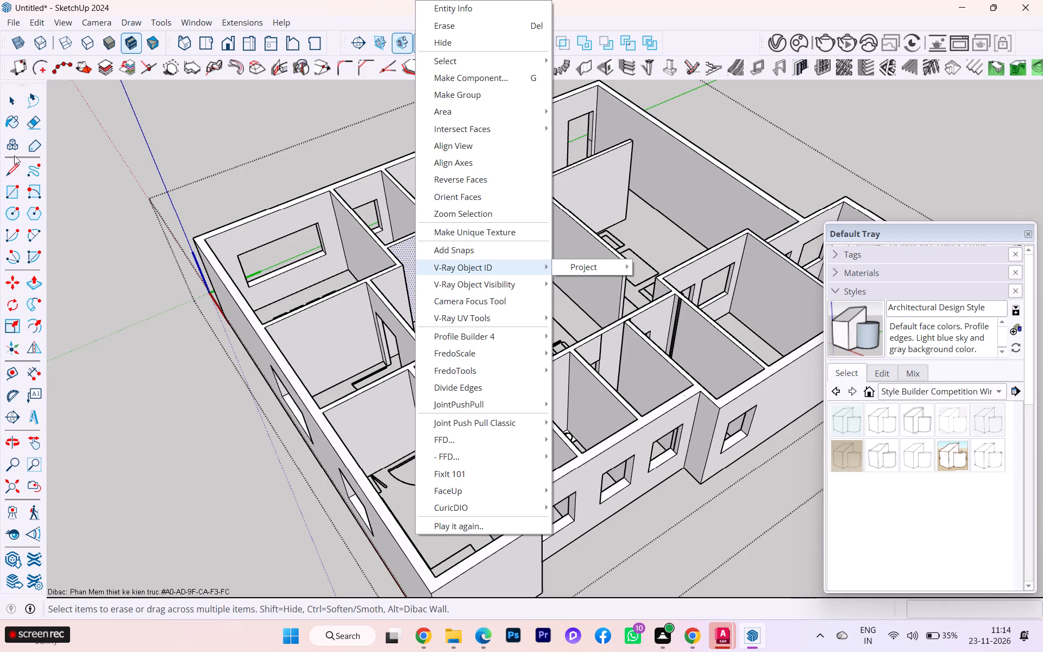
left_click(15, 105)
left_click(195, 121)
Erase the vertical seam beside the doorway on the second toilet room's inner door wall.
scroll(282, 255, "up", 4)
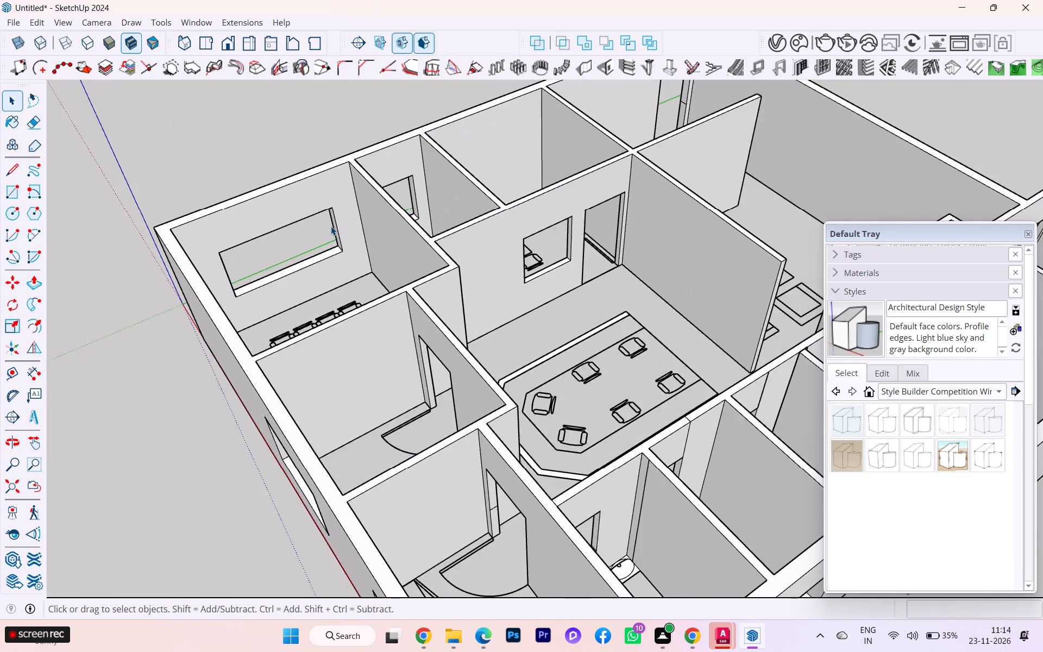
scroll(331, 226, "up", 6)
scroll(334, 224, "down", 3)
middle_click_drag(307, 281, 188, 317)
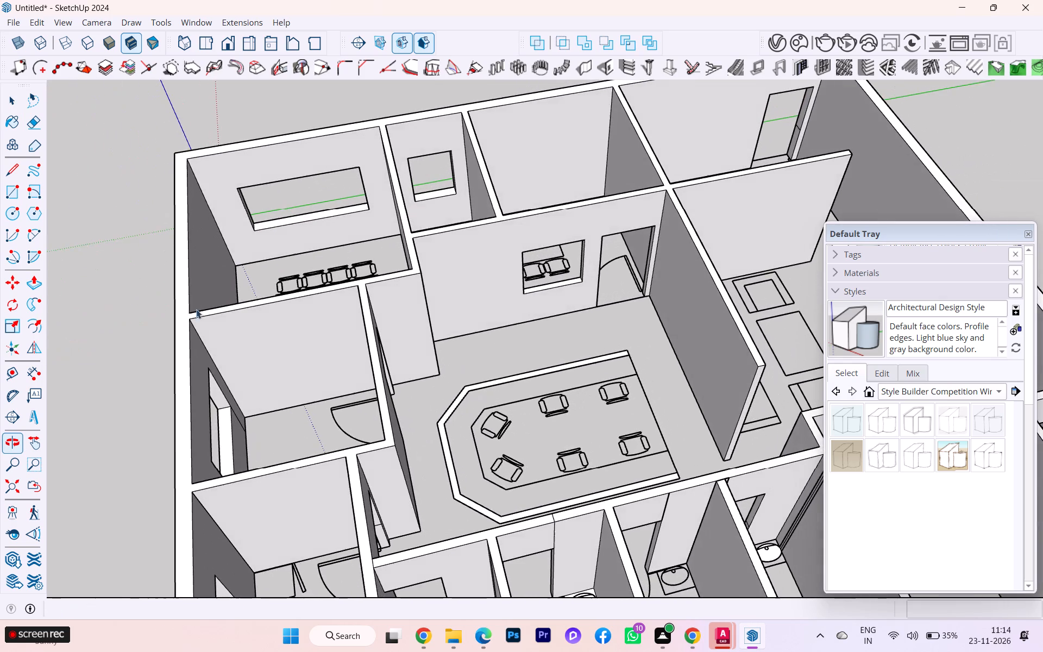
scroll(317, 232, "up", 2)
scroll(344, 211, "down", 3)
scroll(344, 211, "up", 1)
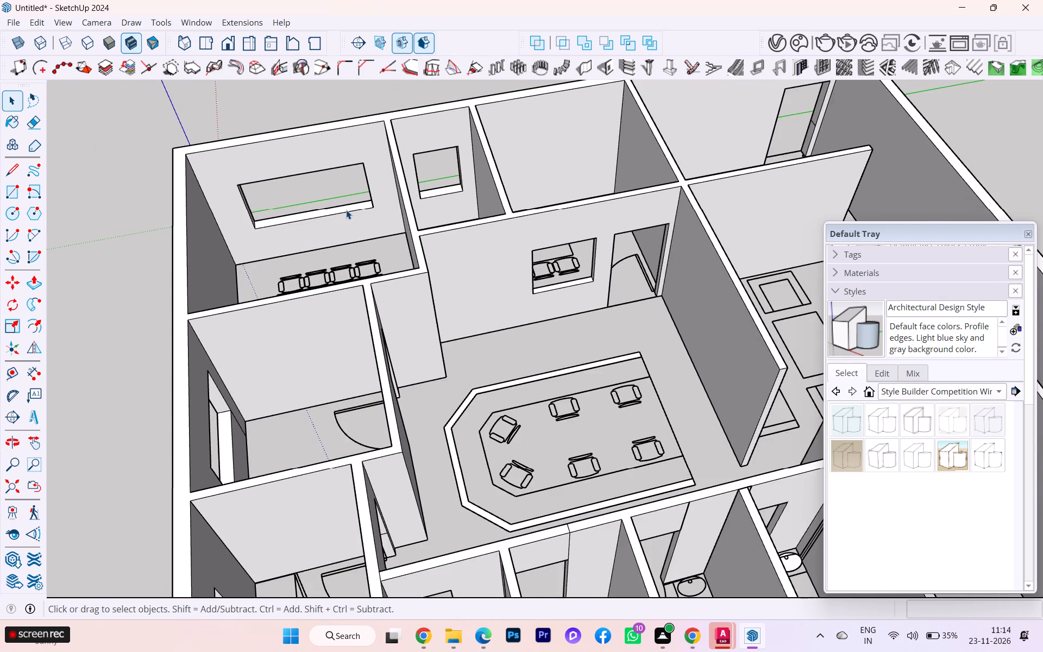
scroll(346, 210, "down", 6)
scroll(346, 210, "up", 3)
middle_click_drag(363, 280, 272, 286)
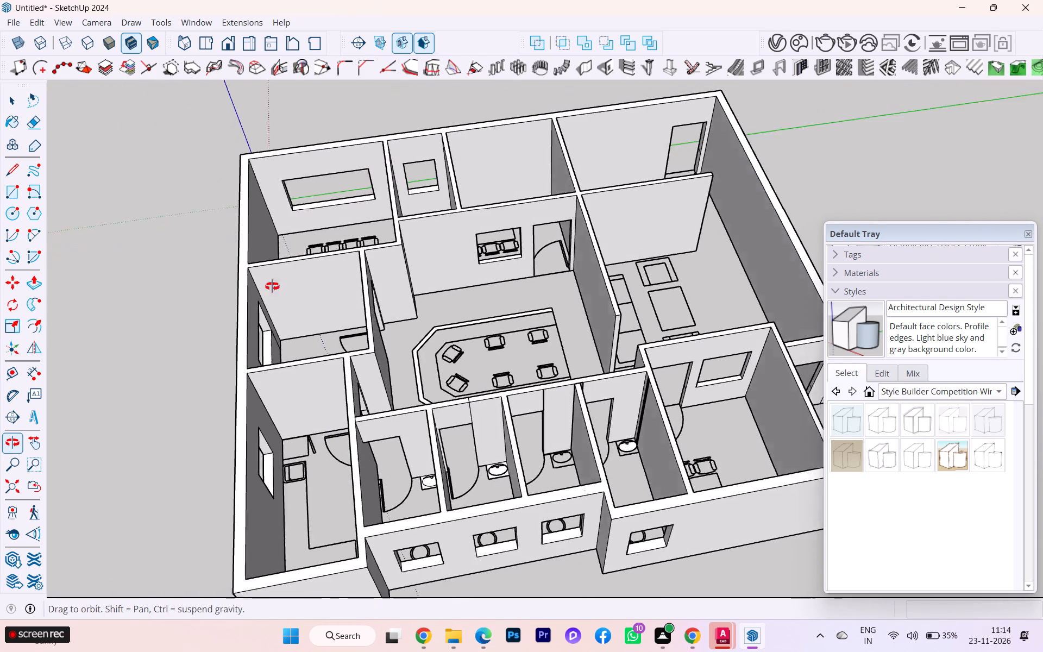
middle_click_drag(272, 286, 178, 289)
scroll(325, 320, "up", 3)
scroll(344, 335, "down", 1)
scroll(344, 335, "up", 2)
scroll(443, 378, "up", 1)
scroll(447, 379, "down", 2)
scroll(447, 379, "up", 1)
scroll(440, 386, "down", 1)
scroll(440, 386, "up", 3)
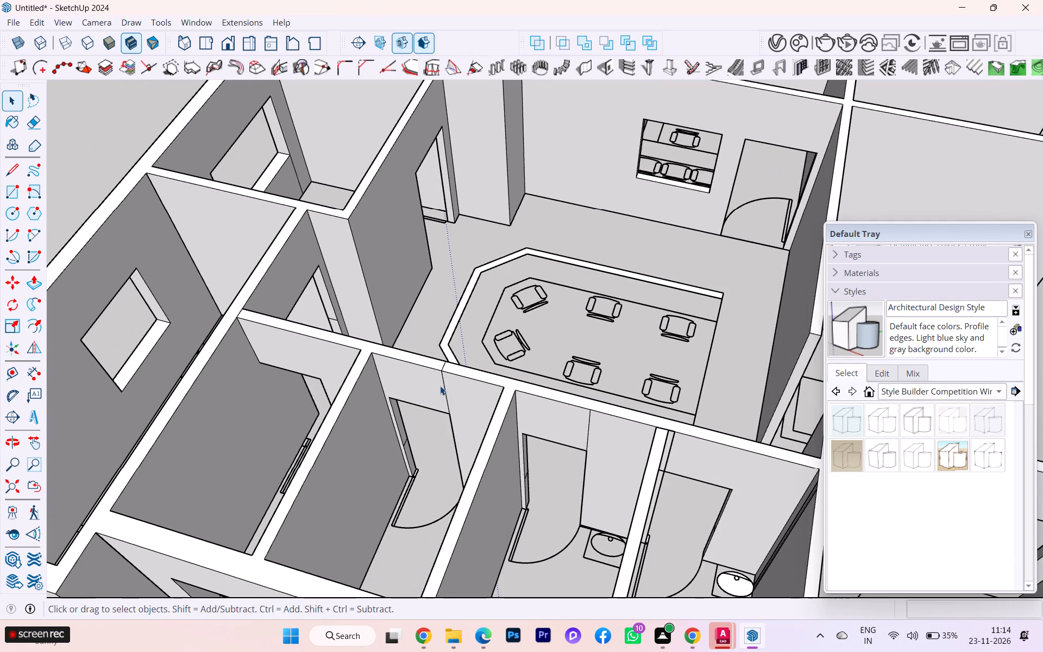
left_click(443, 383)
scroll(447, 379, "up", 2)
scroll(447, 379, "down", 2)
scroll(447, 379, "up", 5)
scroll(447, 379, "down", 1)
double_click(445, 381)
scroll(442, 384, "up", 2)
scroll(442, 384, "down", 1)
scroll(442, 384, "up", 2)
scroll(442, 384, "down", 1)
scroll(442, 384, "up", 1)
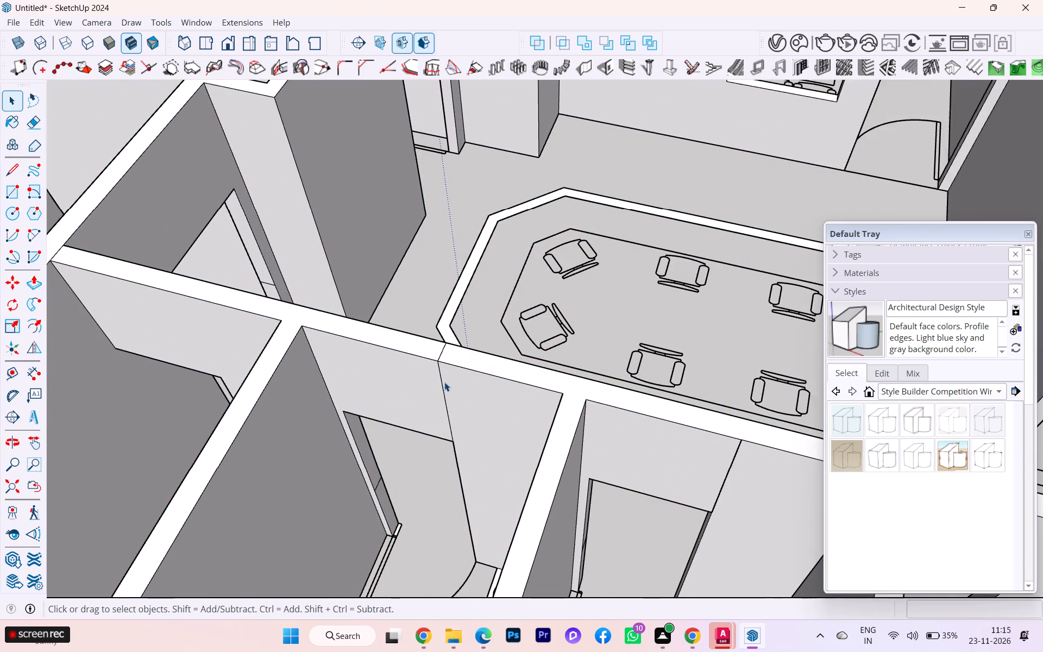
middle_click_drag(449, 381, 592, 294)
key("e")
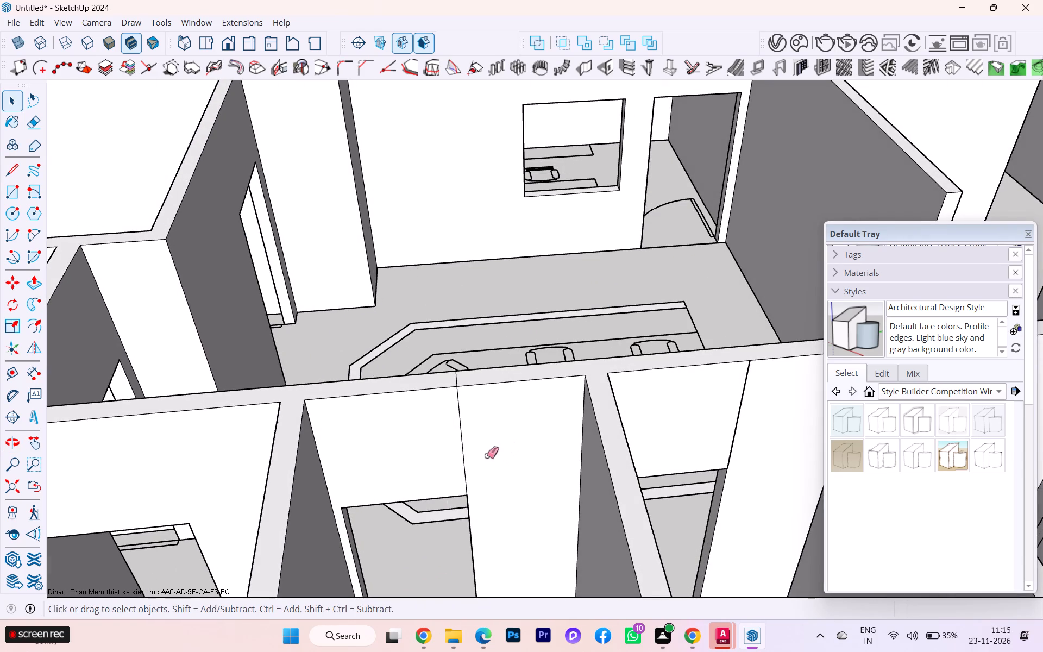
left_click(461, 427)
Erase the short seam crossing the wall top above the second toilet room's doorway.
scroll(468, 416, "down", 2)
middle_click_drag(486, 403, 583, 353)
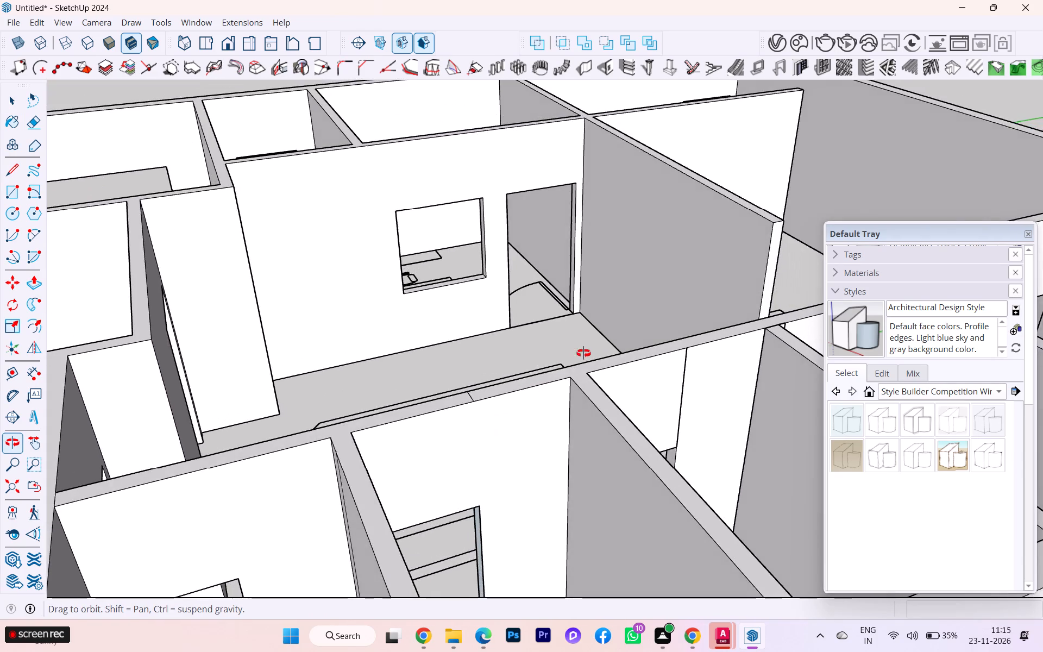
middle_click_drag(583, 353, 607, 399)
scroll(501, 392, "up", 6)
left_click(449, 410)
Examine the vertical edge beside the third toilet room's doorway and where it meets the wall top.
scroll(434, 369, "down", 1)
scroll(434, 369, "up", 1)
scroll(434, 369, "down", 3)
scroll(434, 369, "up", 2)
scroll(434, 369, "down", 1)
scroll(705, 369, "up", 5)
scroll(707, 302, "down", 2)
scroll(707, 302, "up", 12)
scroll(708, 297, "down", 2)
scroll(708, 296, "up", 6)
scroll(709, 296, "down", 2)
scroll(709, 296, "up", 3)
scroll(709, 296, "down", 3)
scroll(709, 296, "up", 8)
scroll(689, 299, "down", 1)
middle_click_drag(681, 305, 446, 343)
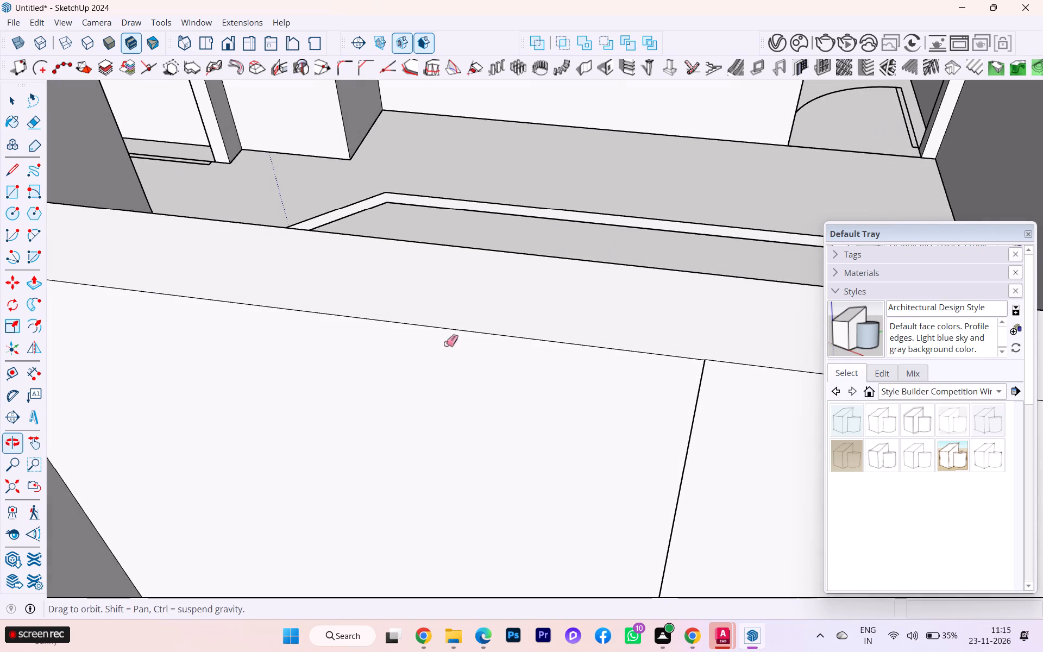
scroll(592, 358, "up", 2)
scroll(661, 397, "down", 2)
scroll(673, 407, "up", 7)
scroll(730, 421, "down", 2)
scroll(736, 406, "up", 1)
scroll(770, 363, "up", 2)
scroll(770, 363, "down", 2)
scroll(770, 363, "up", 1)
middle_click_drag(767, 364, 514, 358)
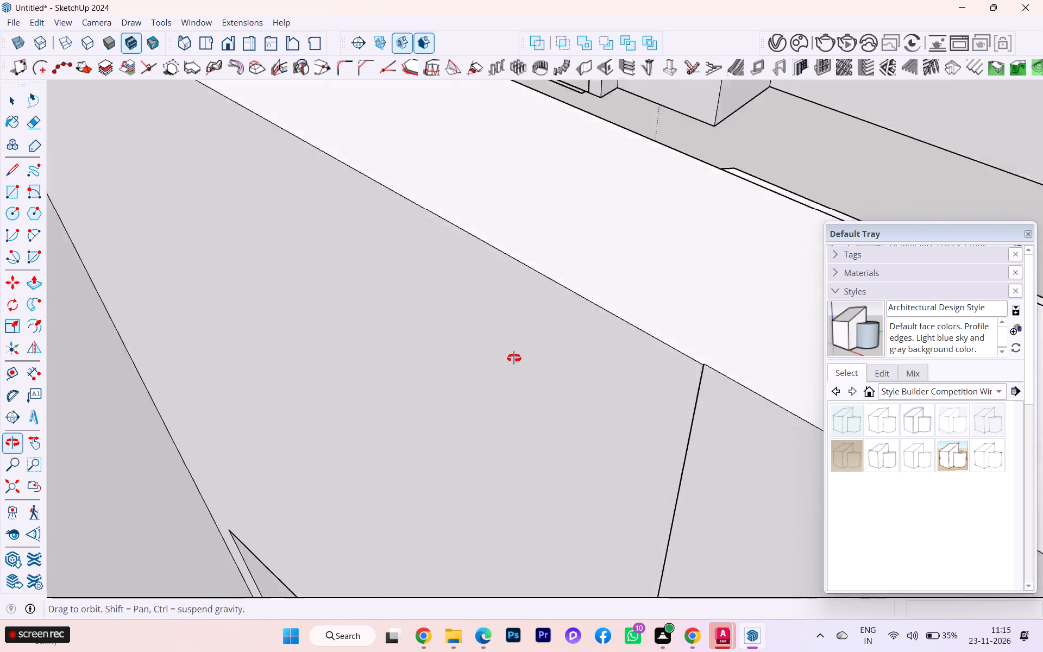
middle_click_drag(514, 358, 686, 334)
scroll(714, 318, "down", 5)
scroll(714, 318, "up", 2)
scroll(714, 318, "down", 3)
scroll(718, 316, "up", 3)
scroll(718, 316, "down", 1)
scroll(719, 317, "up", 1)
scroll(719, 317, "down", 8)
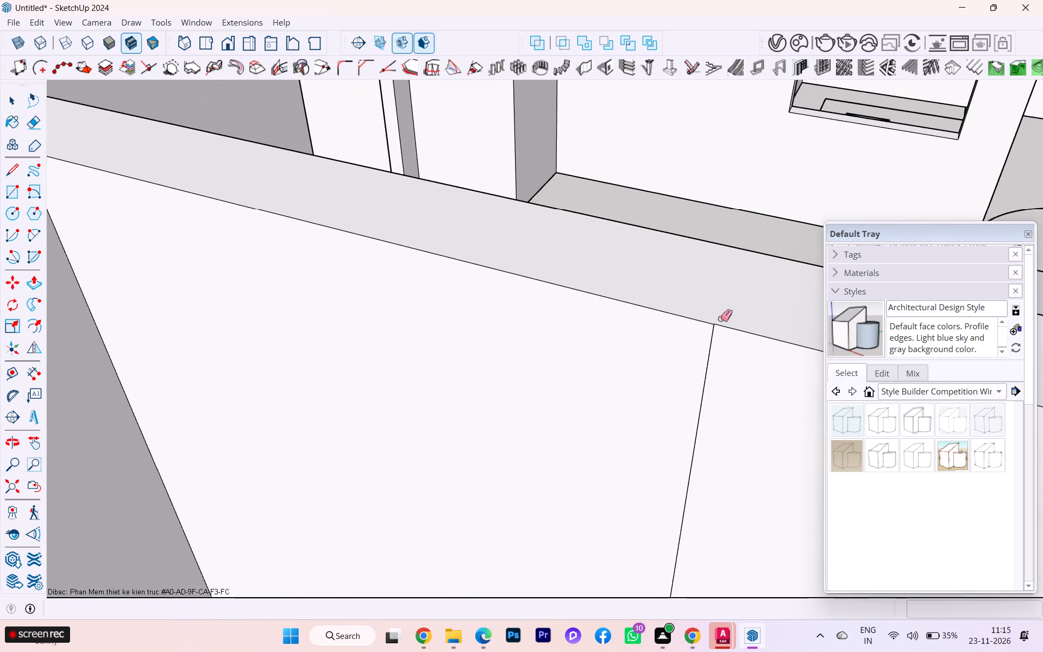
scroll(720, 318, "down", 12)
scroll(721, 318, "up", 4)
scroll(721, 318, "down", 1)
scroll(449, 329, "down", 1)
scroll(449, 329, "up", 1)
scroll(507, 318, "down", 3)
scroll(515, 321, "up", 1)
scroll(517, 322, "down", 1)
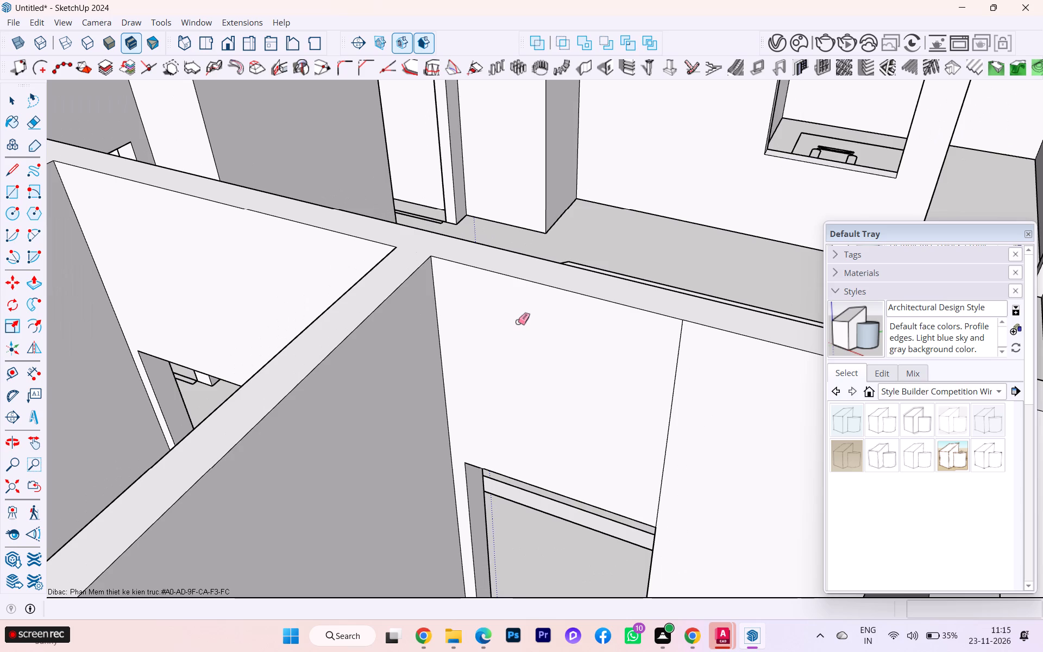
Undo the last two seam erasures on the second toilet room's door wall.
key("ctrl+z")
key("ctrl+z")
Erase only the short seam crossing the top of the second toilet room's door wall.
middle_click_drag(399, 316, 587, 336)
scroll(399, 316, "down", 1)
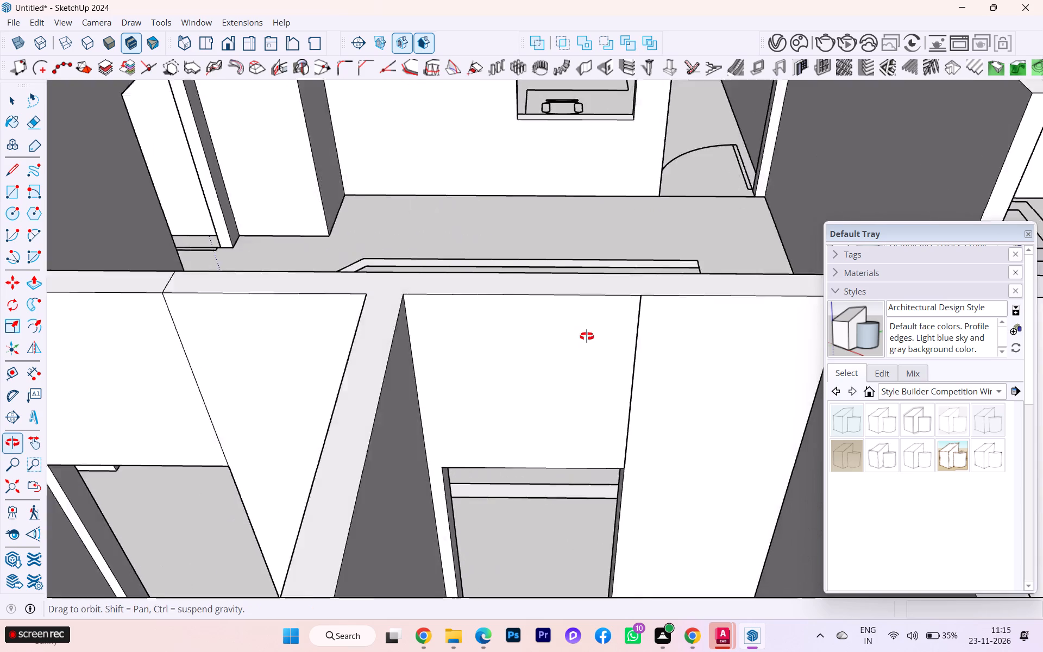
middle_click_drag(587, 336, 592, 336)
scroll(117, 327, "up", 4)
scroll(115, 327, "down", 1)
scroll(148, 360, "up", 2)
scroll(148, 360, "down", 3)
scroll(148, 360, "up", 1)
scroll(148, 360, "down", 2)
scroll(148, 360, "up", 1)
scroll(172, 341, "down", 1)
scroll(172, 341, "up", 7)
scroll(256, 322, "down", 1)
scroll(256, 322, "up", 7)
scroll(254, 323, "down", 1)
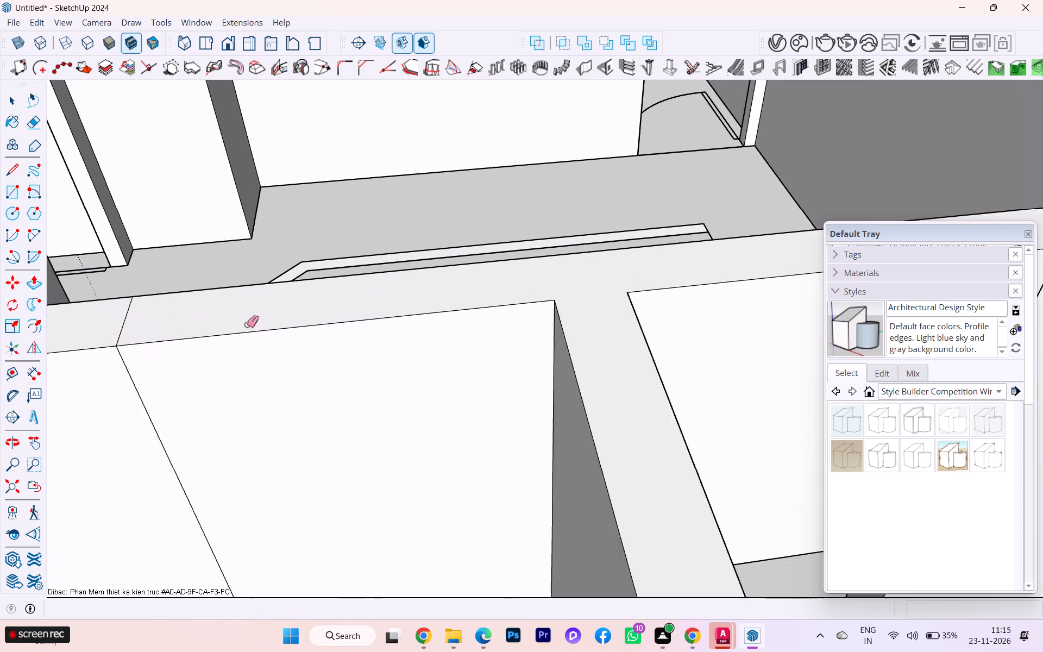
scroll(247, 324, "down", 5)
scroll(164, 316, "up", 2)
scroll(164, 316, "down", 1)
scroll(164, 316, "up", 3)
scroll(164, 316, "down", 3)
scroll(165, 314, "up", 3)
scroll(165, 314, "down", 2)
scroll(165, 314, "up", 1)
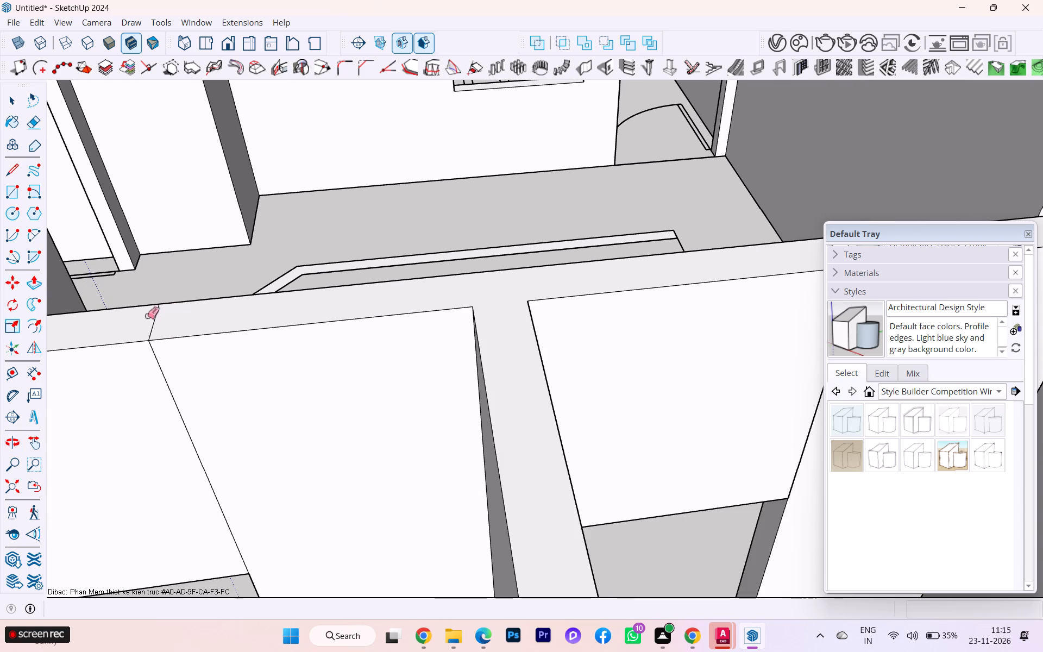
left_click(152, 323)
Push/pull the wall panel beside the third toilet room's doorway about 0" to align with the wall face above the door.
scroll(128, 321, "down", 5)
scroll(125, 321, "up", 1)
scroll(124, 321, "down", 1)
scroll(124, 321, "up", 2)
scroll(124, 321, "down", 7)
scroll(128, 316, "up", 1)
scroll(130, 316, "down", 1)
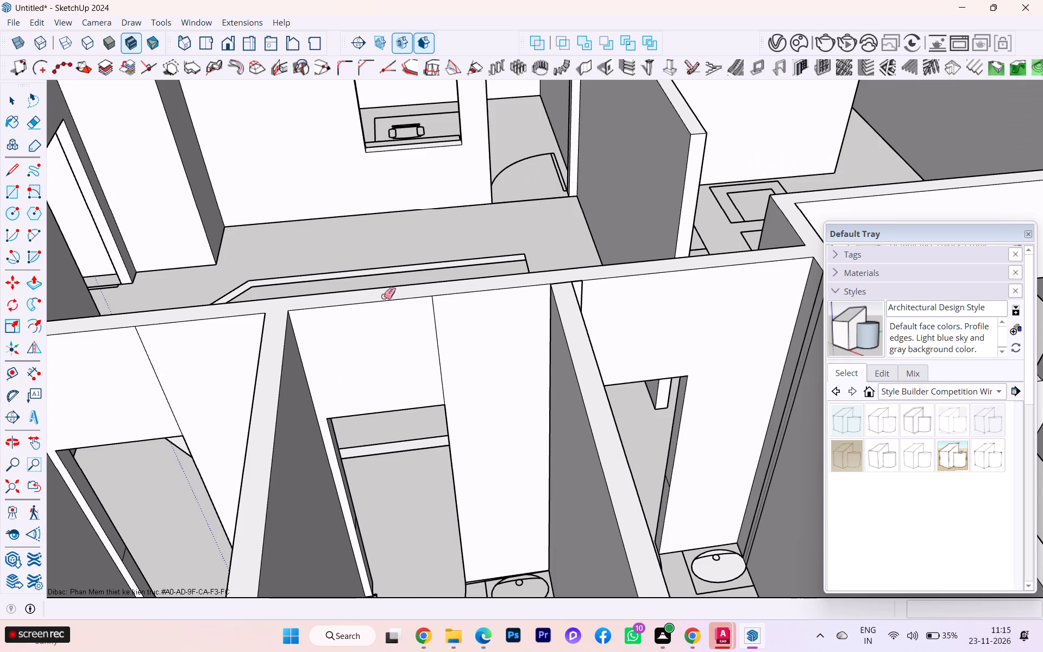
left_click(18, 109)
left_click(466, 315)
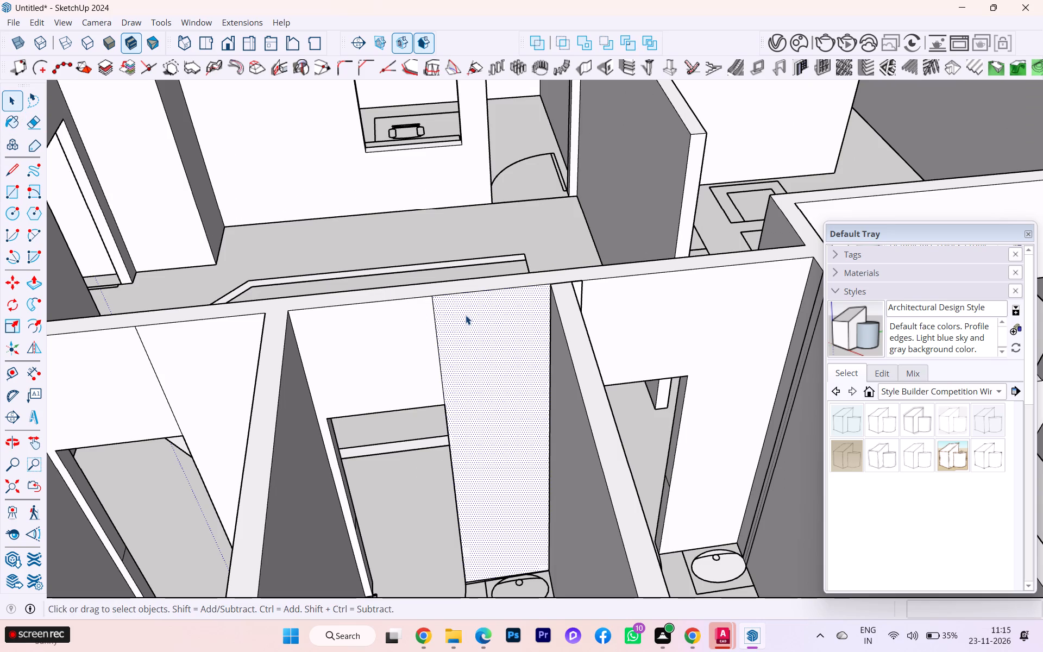
key("p")
left_click(466, 315)
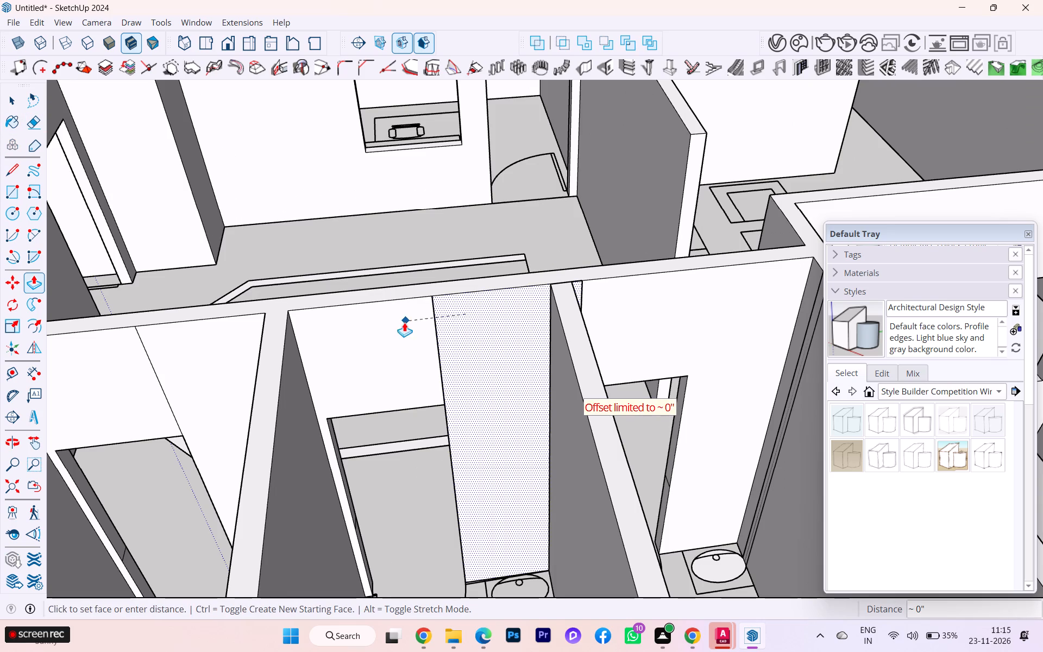
left_click(397, 323)
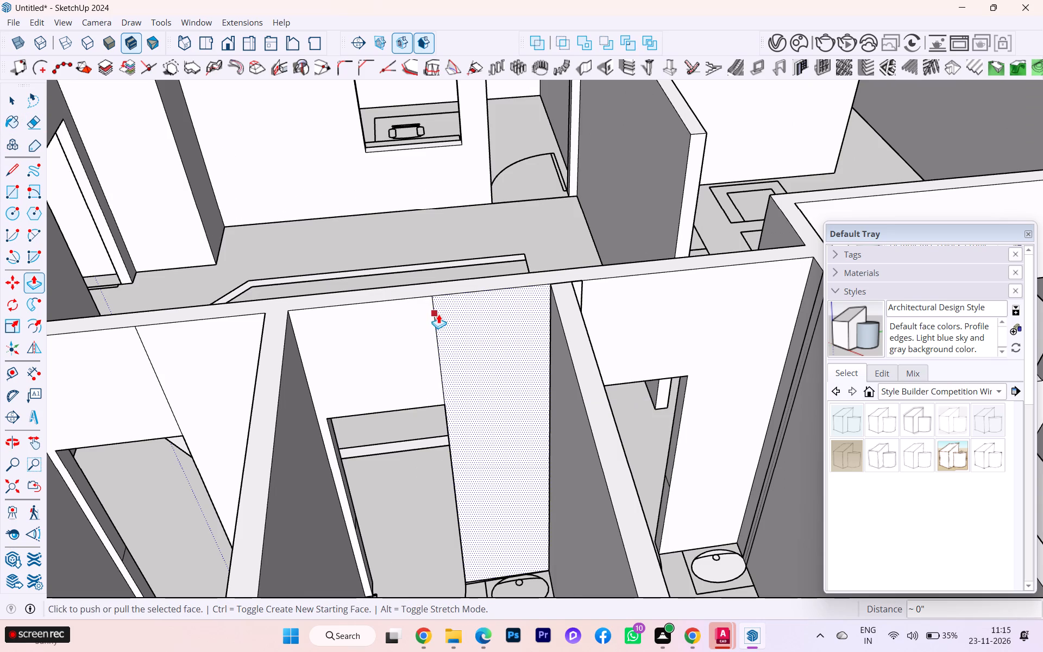
Erase the vertical seam above the doorway's corner on the third toilet room's door wall.
key("e")
scroll(457, 311, "up", 3)
left_click(426, 311)
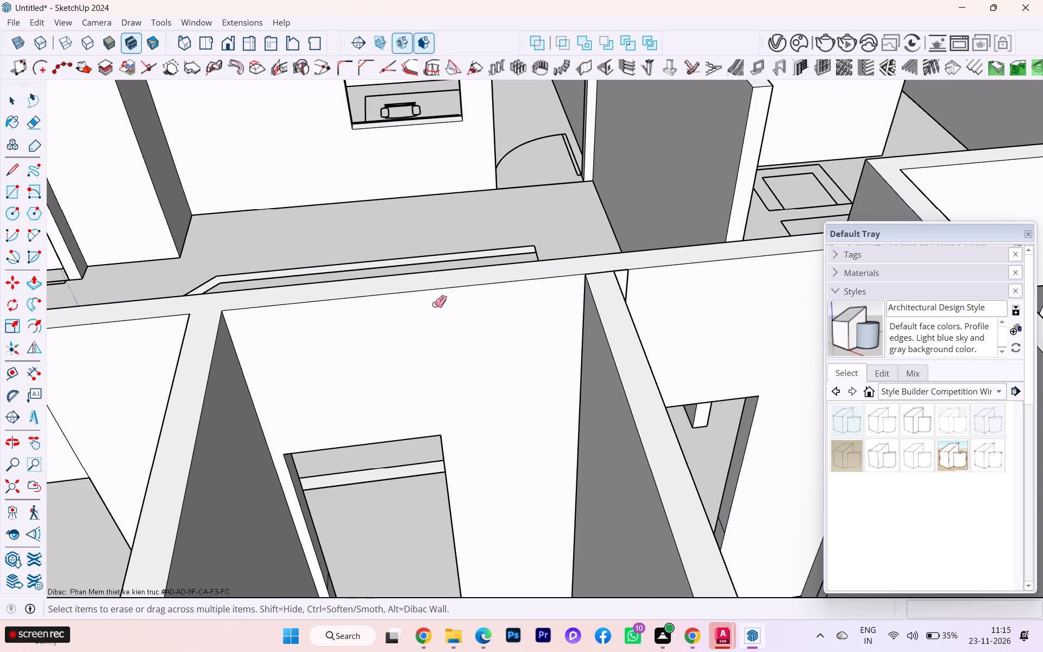
Examine the top junction and door jamb where the partition meets the last toilet room's door wall.
scroll(444, 297, "down", 2)
scroll(444, 297, "up", 1)
scroll(444, 297, "down", 2)
scroll(444, 297, "up", 2)
scroll(444, 297, "down", 1)
scroll(623, 308, "down", 1)
scroll(623, 308, "up", 1)
middle_click_drag(624, 308, 447, 318)
scroll(627, 315, "up", 2)
scroll(627, 315, "down", 1)
scroll(627, 315, "up", 1)
scroll(627, 315, "down", 1)
scroll(627, 315, "up", 2)
scroll(593, 309, "down", 1)
scroll(593, 309, "up", 1)
scroll(593, 309, "down", 1)
scroll(593, 309, "up", 4)
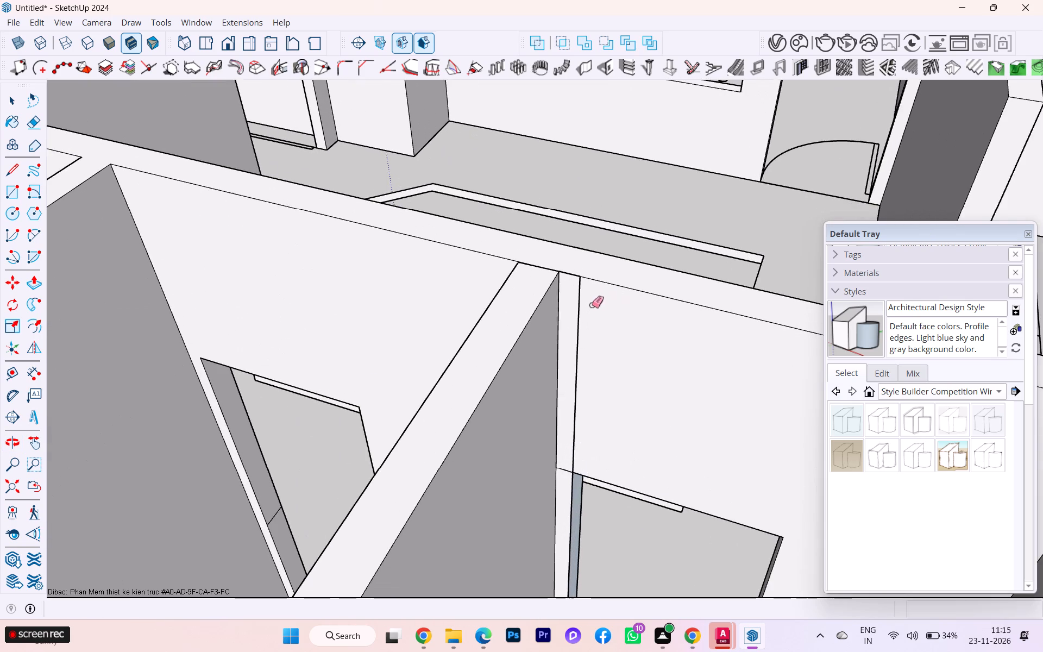
scroll(592, 304, "up", 3)
scroll(592, 304, "down", 5)
scroll(592, 304, "up", 12)
scroll(613, 288, "down", 4)
scroll(613, 288, "up", 2)
scroll(561, 275, "up", 7)
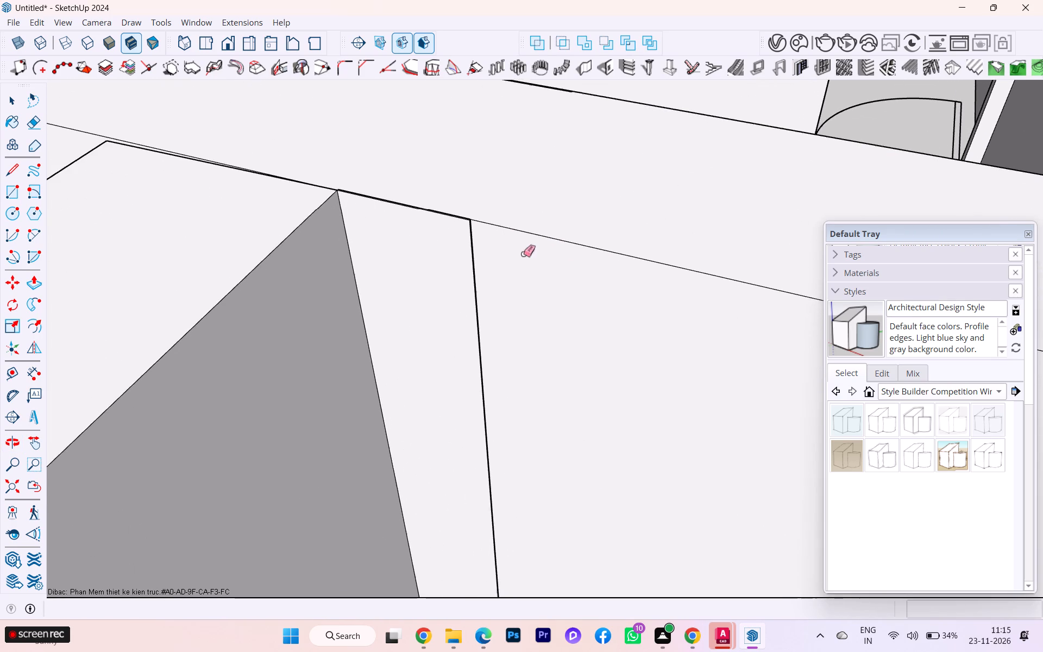
scroll(502, 247, "down", 1)
middle_click_drag(502, 247, 607, 383)
scroll(449, 312, "up", 4)
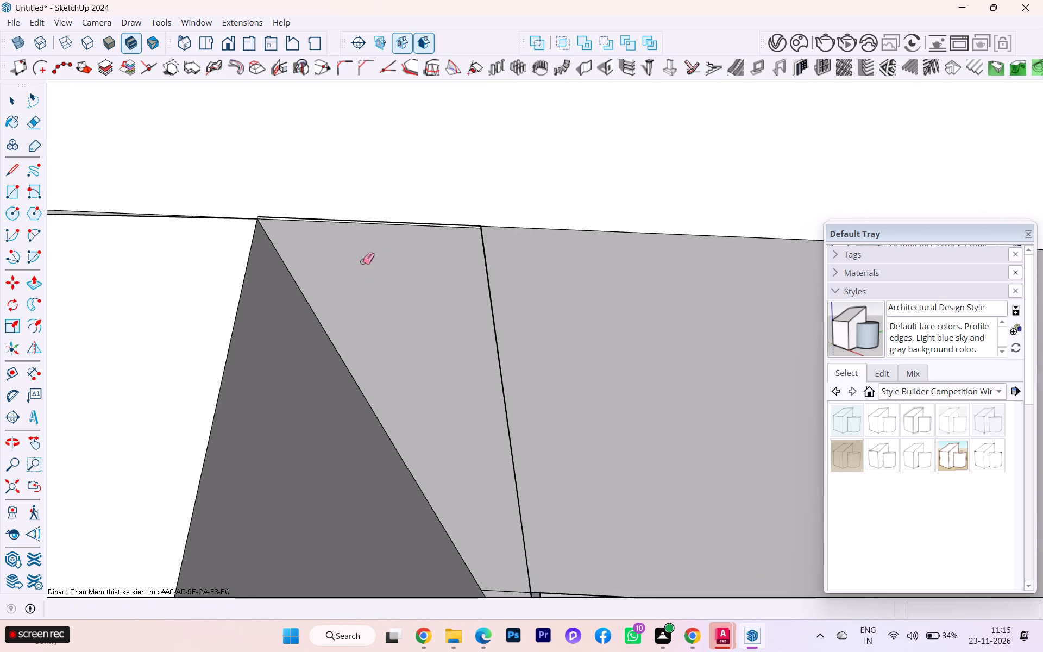
scroll(373, 253, "down", 2)
scroll(373, 253, "up", 3)
scroll(409, 259, "down", 4)
scroll(506, 268, "down", 3)
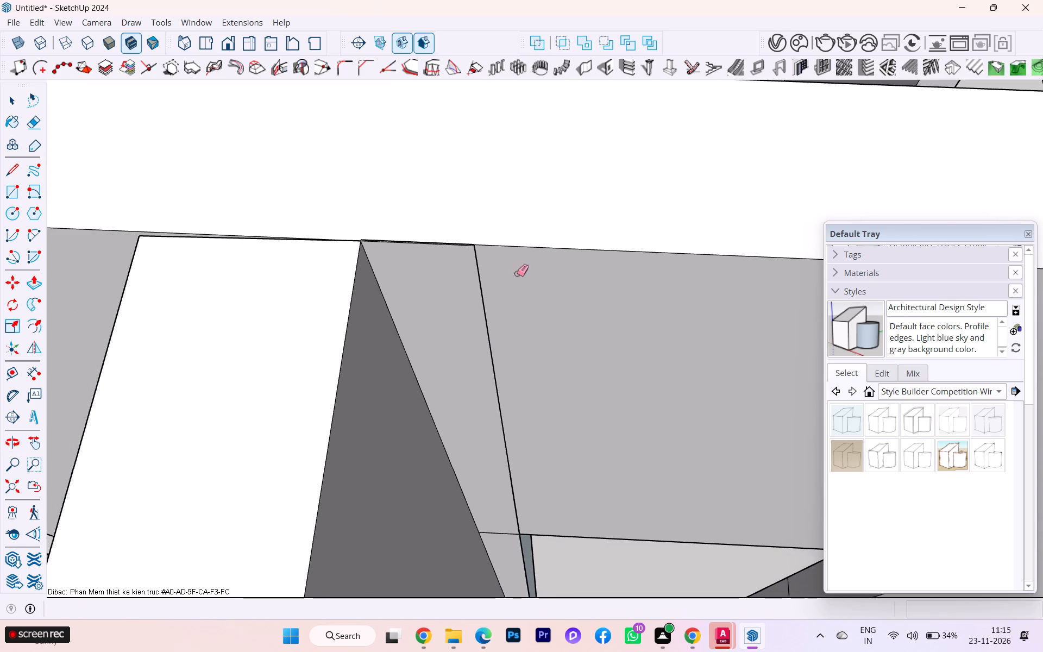
scroll(518, 273, "down", 4)
middle_click_drag(515, 279, 391, 210)
scroll(493, 189, "down", 1)
scroll(493, 189, "up", 1)
scroll(493, 189, "down", 3)
scroll(486, 188, "up", 1)
scroll(485, 187, "down", 1)
scroll(433, 180, "down", 1)
scroll(432, 180, "up", 1)
scroll(432, 180, "down", 3)
scroll(432, 180, "up", 1)
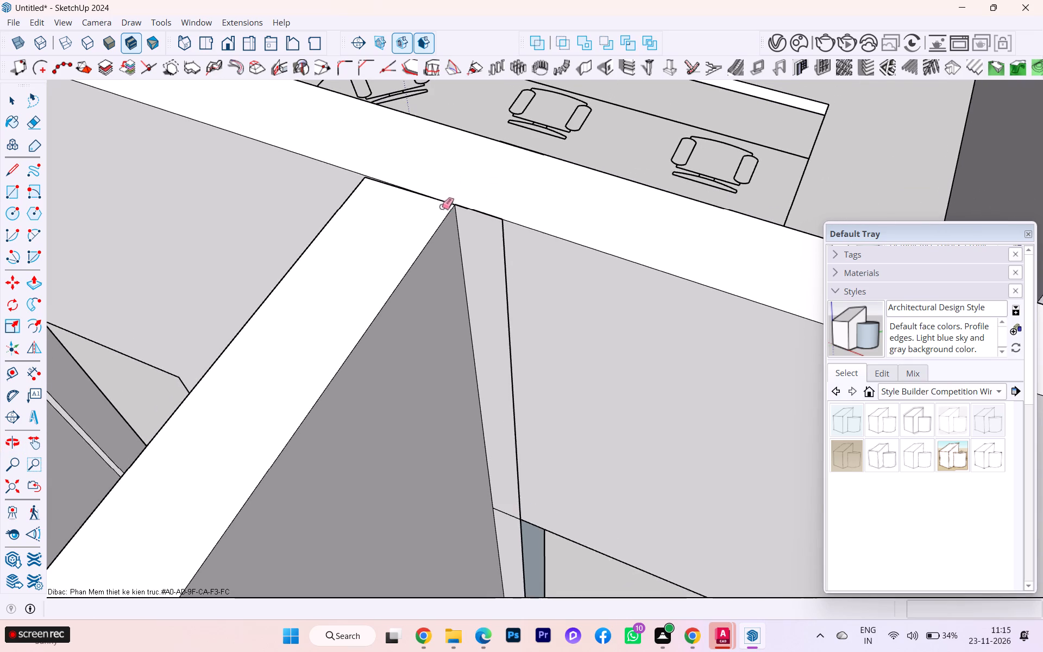
scroll(443, 205, "down", 2)
scroll(438, 204, "up", 3)
scroll(436, 203, "down", 6)
scroll(436, 203, "up", 3)
scroll(432, 218, "down", 2)
scroll(432, 221, "up", 3)
scroll(412, 287, "down", 2)
scroll(419, 235, "down", 4)
scroll(419, 235, "up", 1)
scroll(419, 235, "down", 4)
scroll(420, 221, "up", 2)
scroll(420, 221, "down", 4)
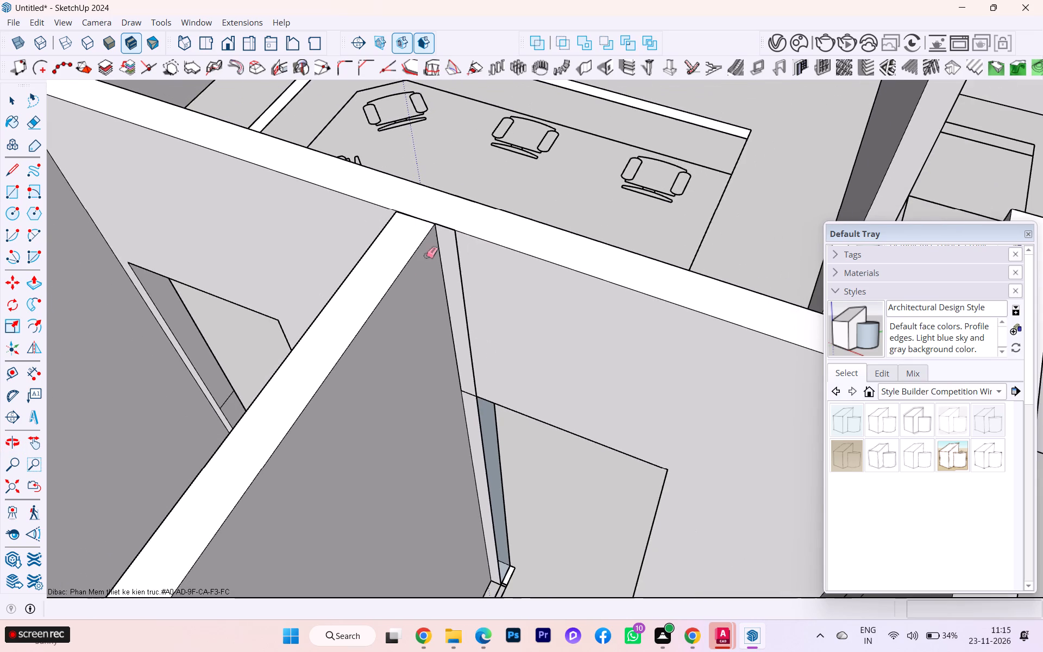
middle_click_drag(538, 407, 492, 303)
scroll(446, 234, "down", 3)
scroll(446, 234, "up", 1)
scroll(446, 234, "down", 1)
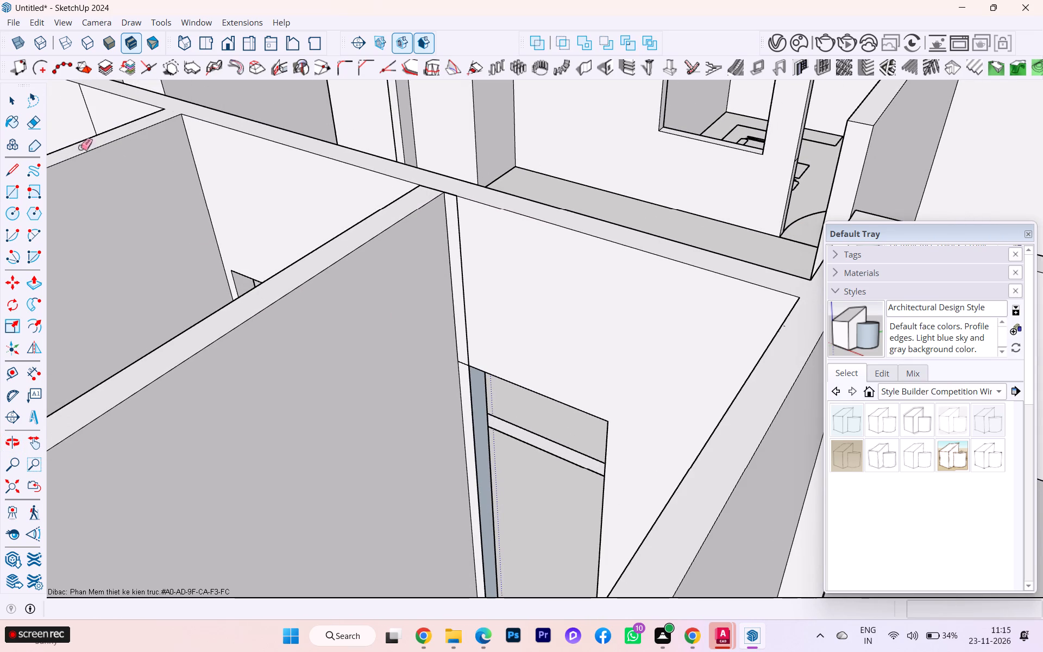
Draw a rectangle about 5" by 6' 11 15/16" over the jamb face of the last toilet room's doorway, beside the partition.
left_click(10, 185)
scroll(426, 77, "down", 5)
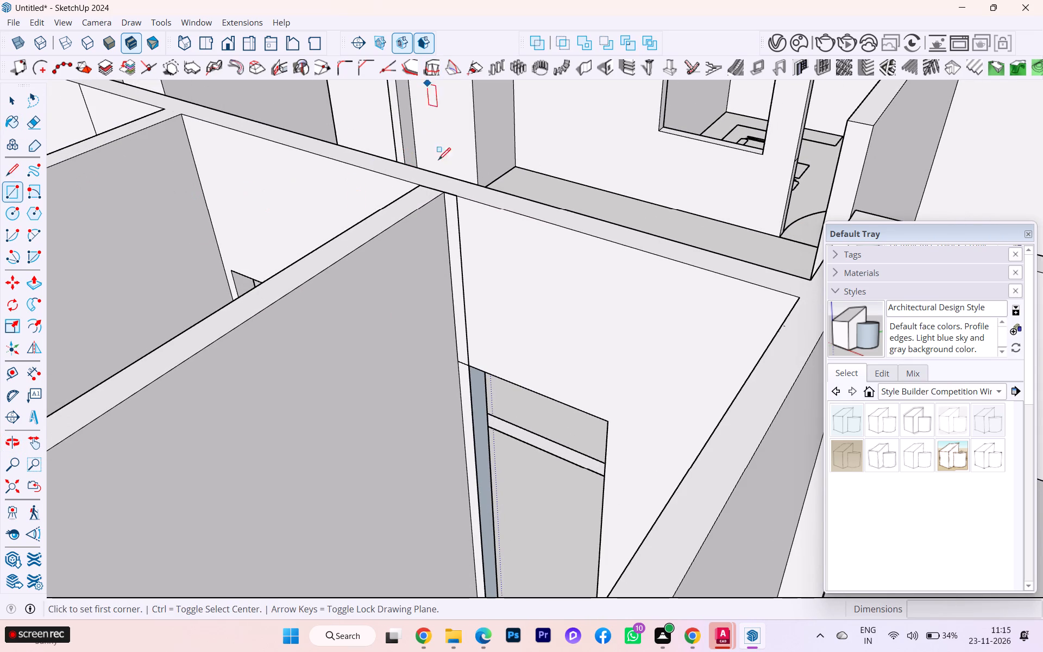
scroll(470, 310, "up", 5)
scroll(455, 402, "down", 2)
scroll(455, 402, "up", 6)
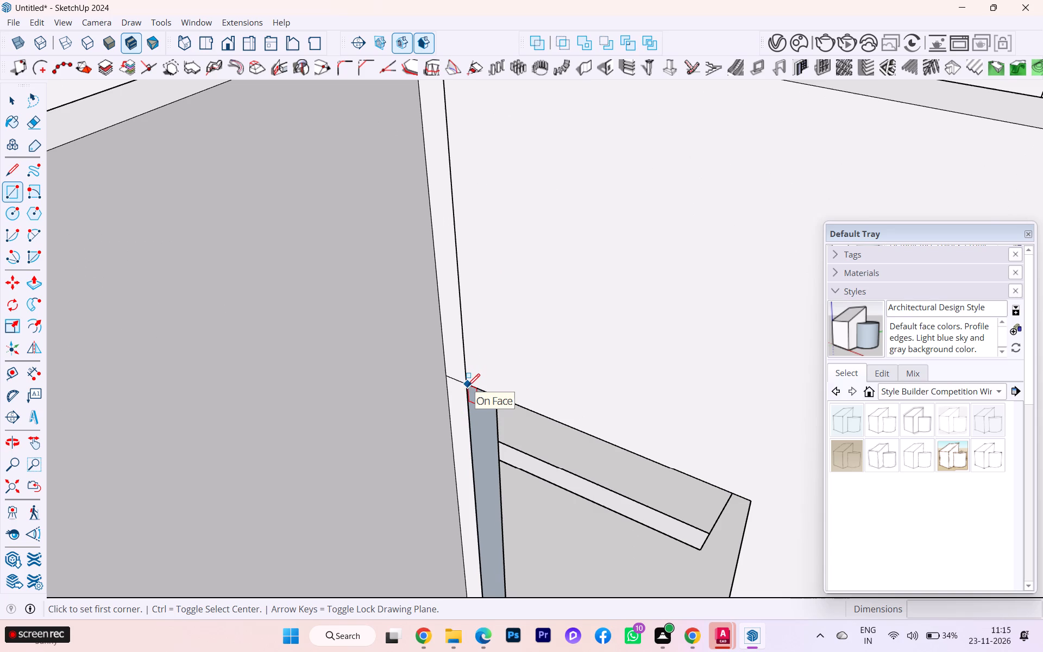
left_click(467, 386)
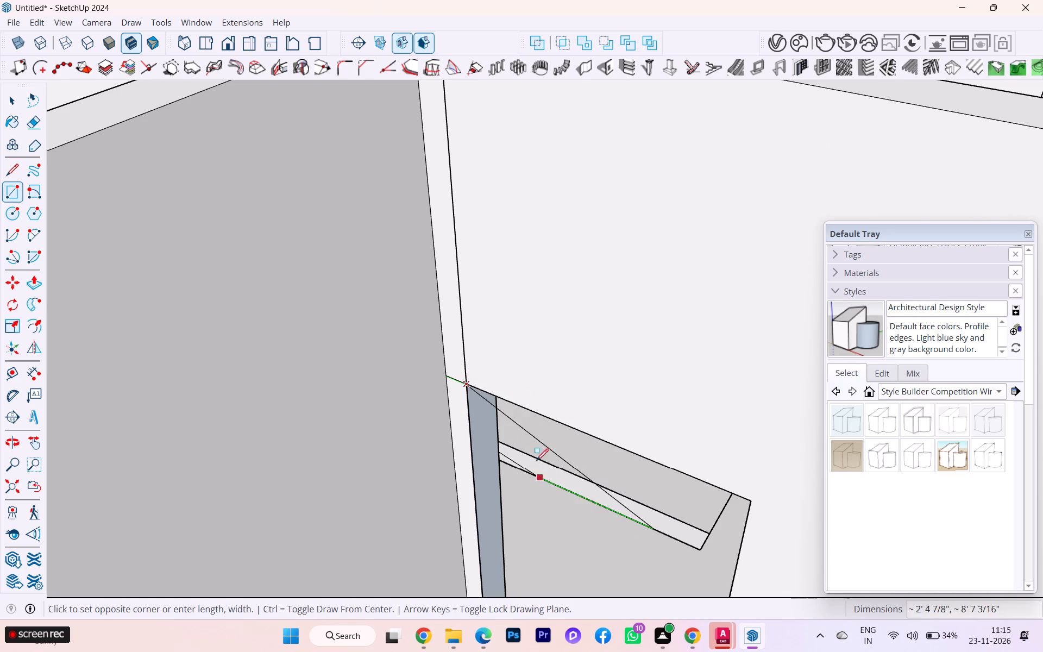
scroll(500, 393, "down", 4)
scroll(500, 392, "up", 2)
scroll(500, 392, "down", 1)
scroll(460, 278, "down", 4)
scroll(449, 236, "down", 3)
scroll(449, 236, "up", 1)
scroll(449, 236, "down", 6)
scroll(428, 489, "down", 1)
middle_click_drag(427, 489, 551, 532)
scroll(410, 453, "up", 5)
scroll(410, 453, "down", 1)
scroll(410, 453, "up", 2)
scroll(403, 450, "down", 2)
scroll(403, 450, "up", 3)
scroll(403, 450, "down", 1)
scroll(403, 450, "up", 12)
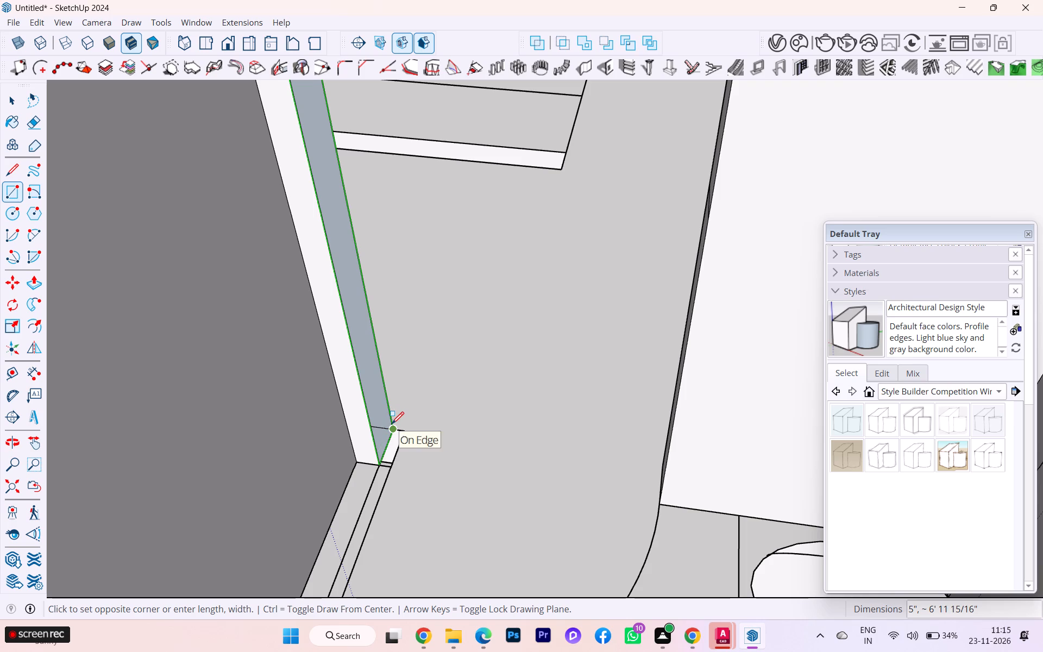
key("Left")
scroll(392, 424, "up", 4)
scroll(392, 424, "down", 2)
scroll(394, 432, "up", 4)
left_click(395, 434)
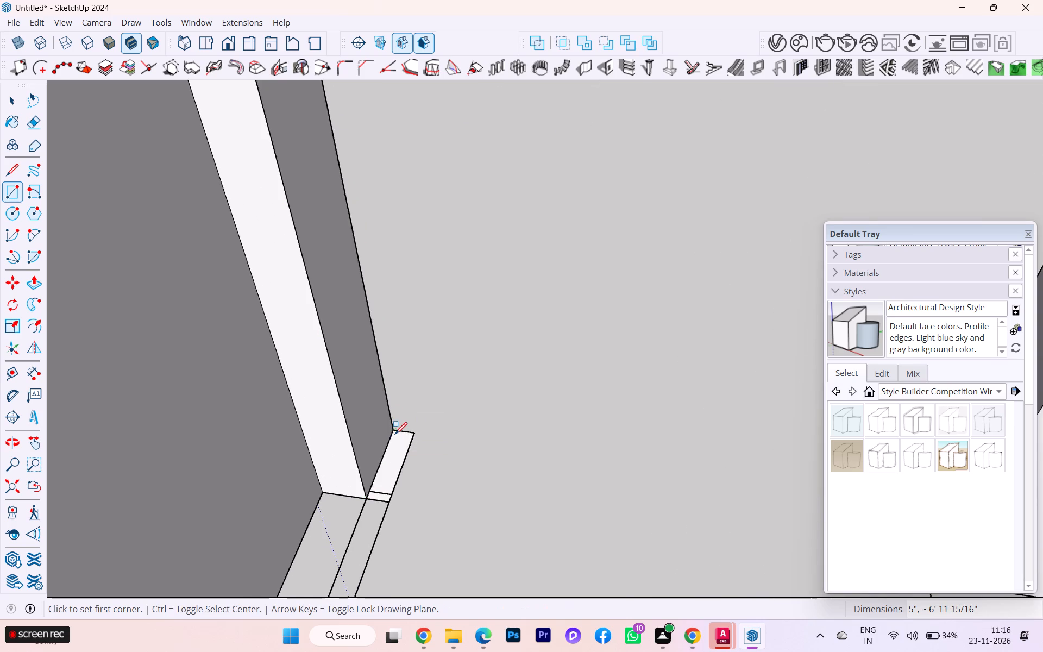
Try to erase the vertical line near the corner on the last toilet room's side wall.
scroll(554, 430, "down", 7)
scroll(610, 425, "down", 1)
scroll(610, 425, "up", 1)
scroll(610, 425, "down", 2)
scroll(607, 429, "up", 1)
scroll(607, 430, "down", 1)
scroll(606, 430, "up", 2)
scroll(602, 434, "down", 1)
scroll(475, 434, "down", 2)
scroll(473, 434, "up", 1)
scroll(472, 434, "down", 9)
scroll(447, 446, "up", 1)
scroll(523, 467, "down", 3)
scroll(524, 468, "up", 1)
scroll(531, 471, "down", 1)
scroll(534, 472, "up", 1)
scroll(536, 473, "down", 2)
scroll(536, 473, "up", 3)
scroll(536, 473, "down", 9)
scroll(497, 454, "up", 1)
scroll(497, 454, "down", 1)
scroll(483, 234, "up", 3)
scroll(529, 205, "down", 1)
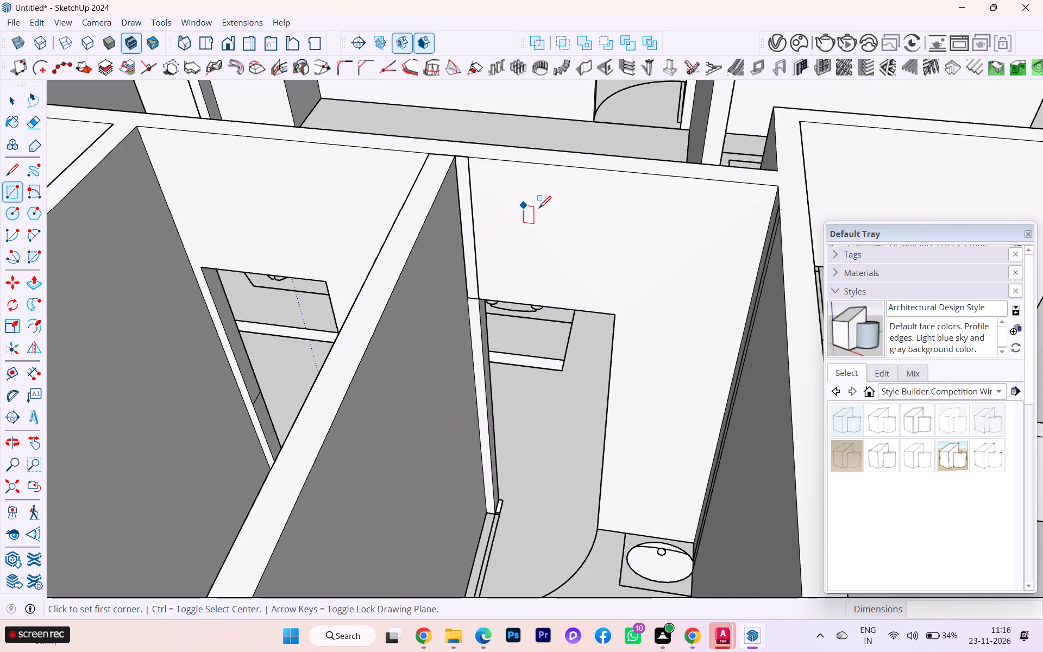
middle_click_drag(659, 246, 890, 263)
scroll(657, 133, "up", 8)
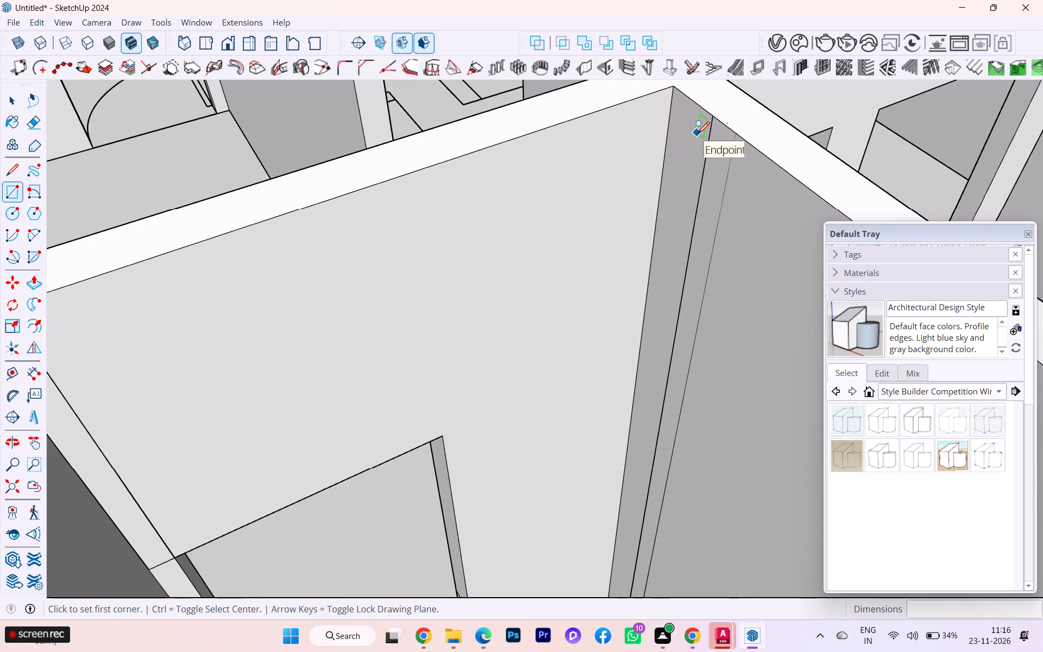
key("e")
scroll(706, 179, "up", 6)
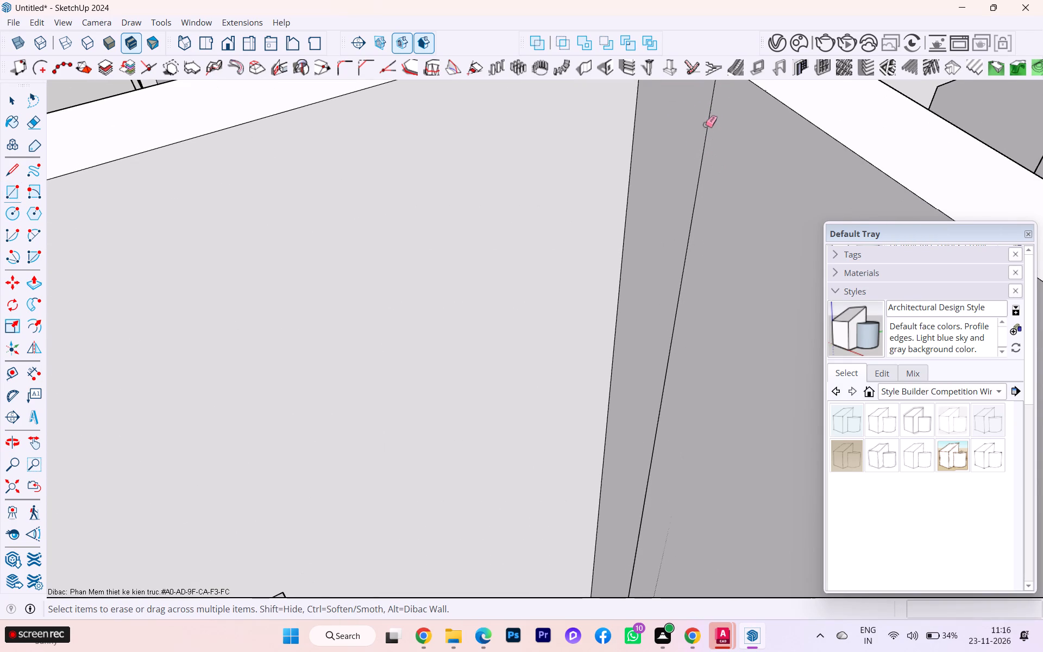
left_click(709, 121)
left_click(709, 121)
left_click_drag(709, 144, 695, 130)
Review the toilet rooms and the overall floor-plan model from above.
scroll(696, 186, "down", 2)
scroll(626, 223, "down", 3)
scroll(527, 264, "down", 12)
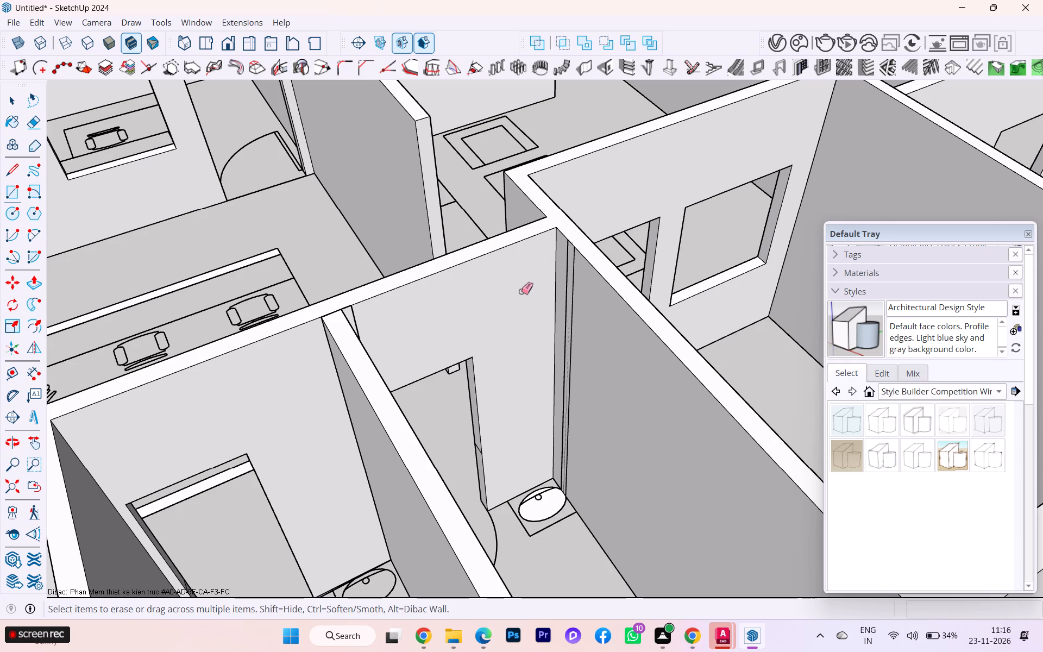
scroll(539, 285, "down", 3)
scroll(539, 289, "up", 3)
scroll(539, 289, "down", 3)
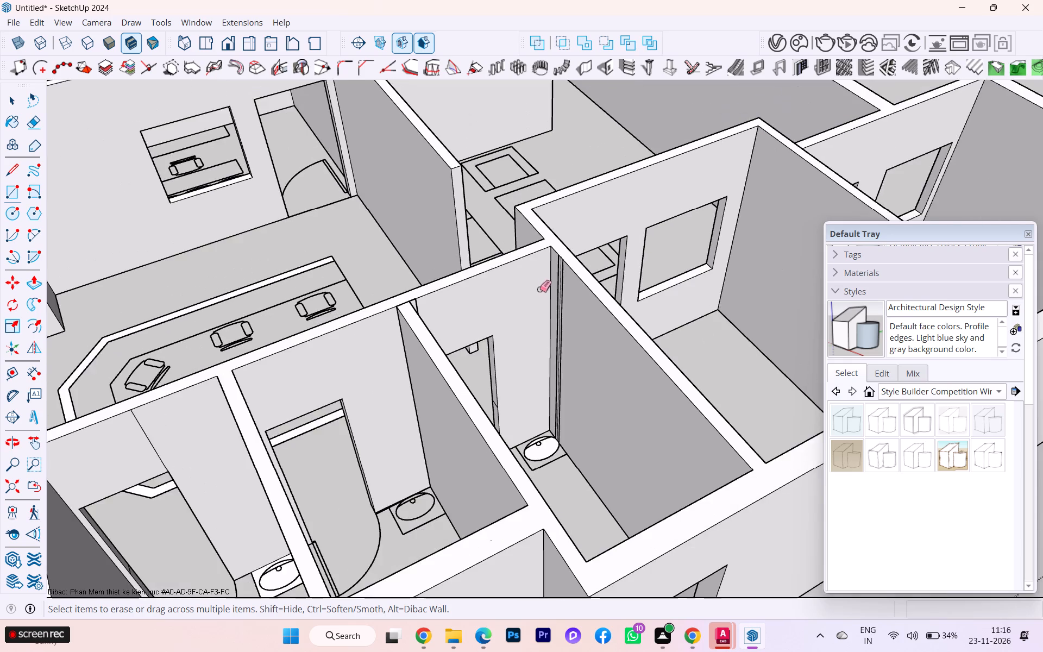
scroll(543, 287, "down", 4)
scroll(630, 268, "down", 1)
scroll(630, 268, "up", 1)
scroll(630, 268, "down", 4)
scroll(388, 146, "up", 1)
scroll(388, 146, "down", 1)
scroll(388, 144, "up", 2)
scroll(544, 169, "down", 1)
scroll(552, 205, "up", 2)
scroll(552, 208, "down", 2)
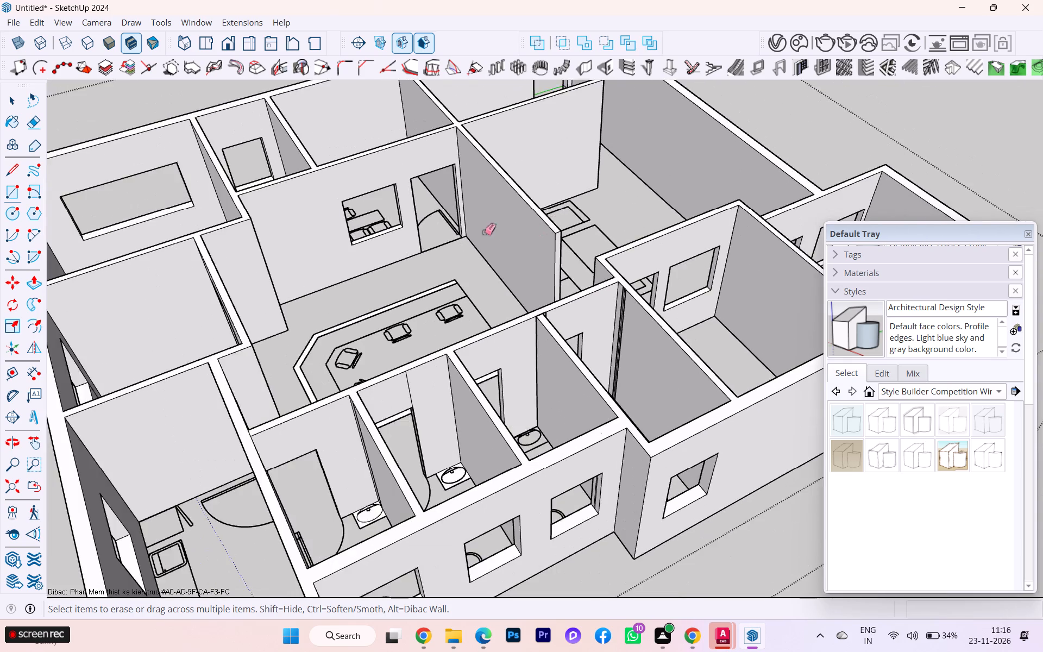
scroll(484, 232, "down", 1)
scroll(490, 230, "up", 4)
scroll(492, 231, "down", 4)
scroll(502, 235, "up", 1)
scroll(639, 260, "down", 4)
middle_click_drag(669, 273, 528, 278)
scroll(482, 220, "up", 4)
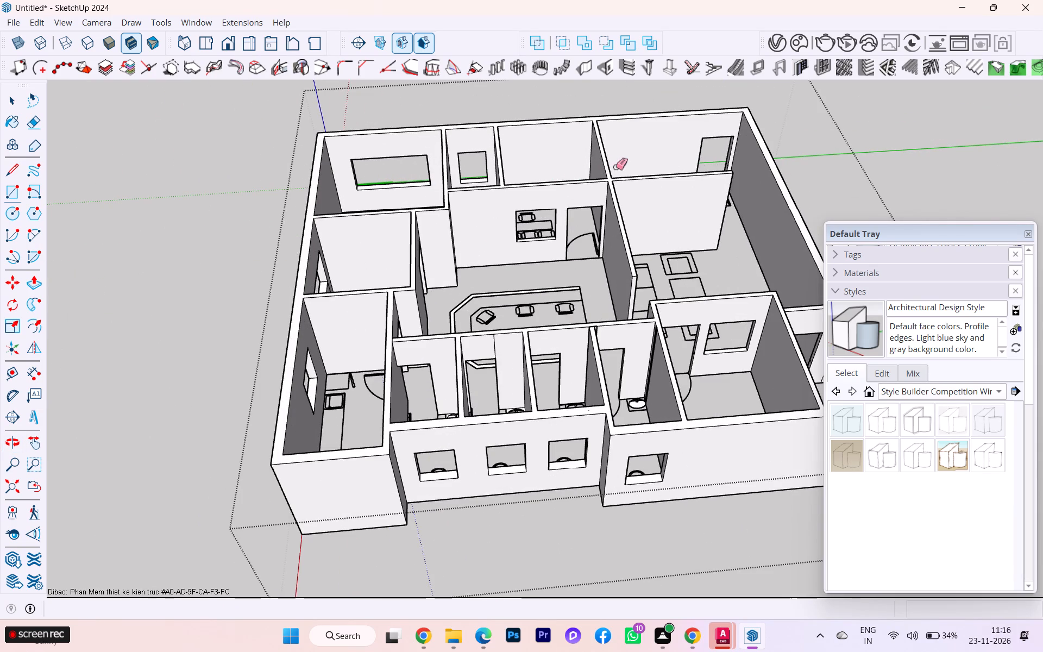
Search 3D Warehouse for "window".
left_click(9, 564)
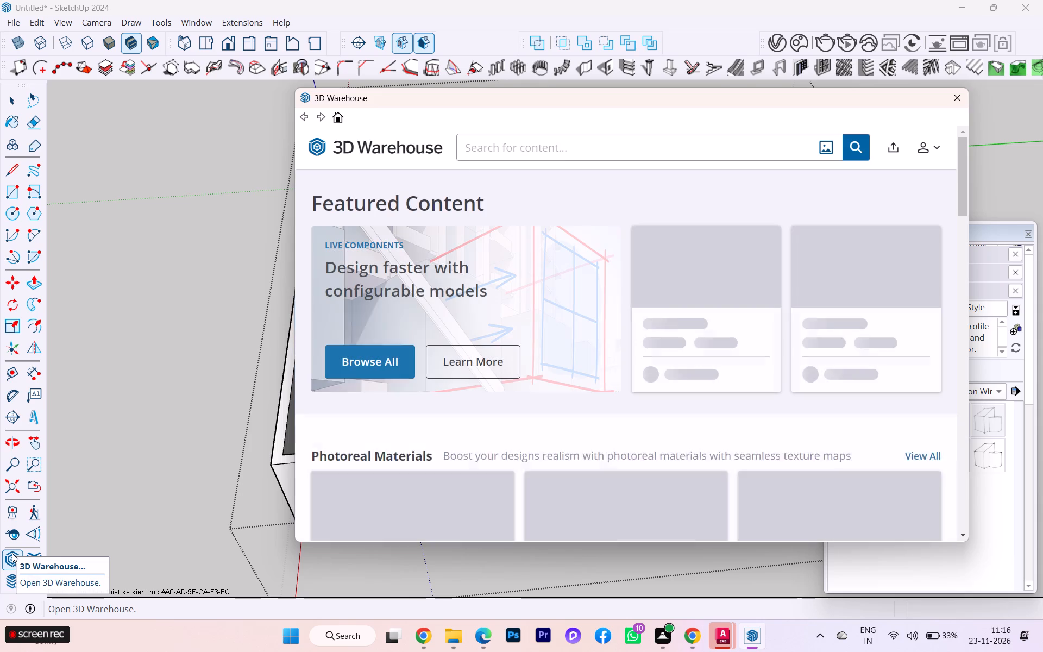
left_click(504, 142)
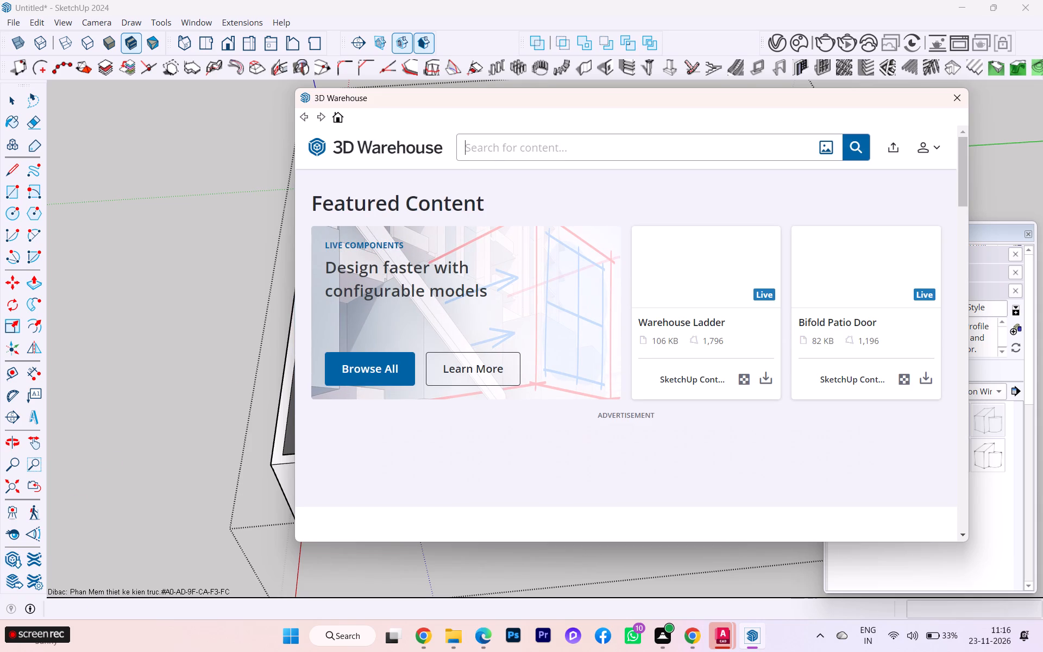
type("wind")
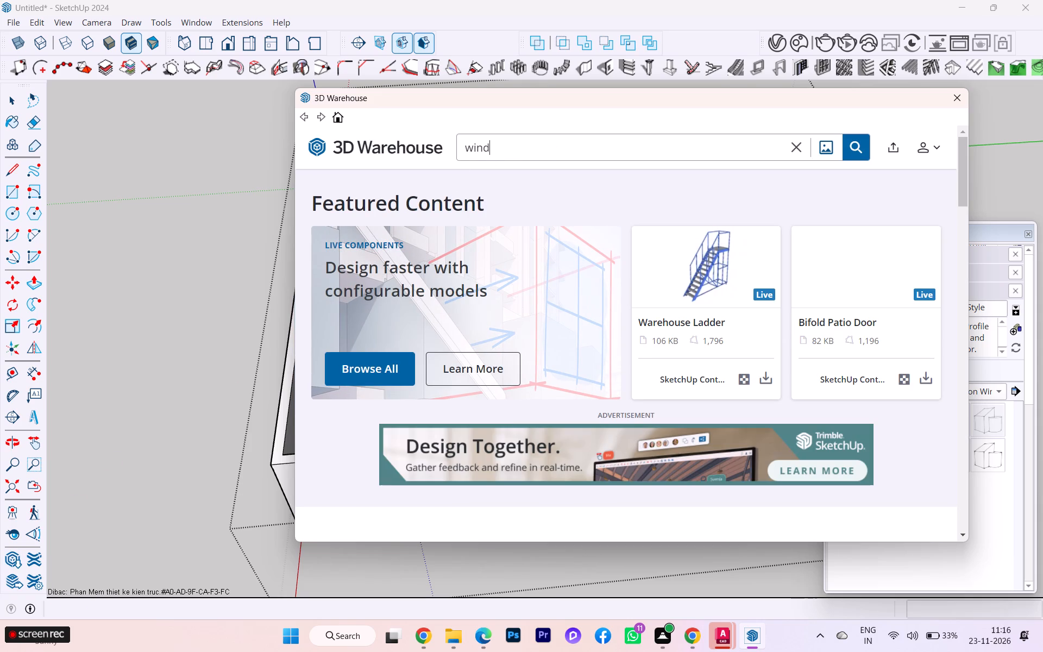
type("ow")
key("Return")
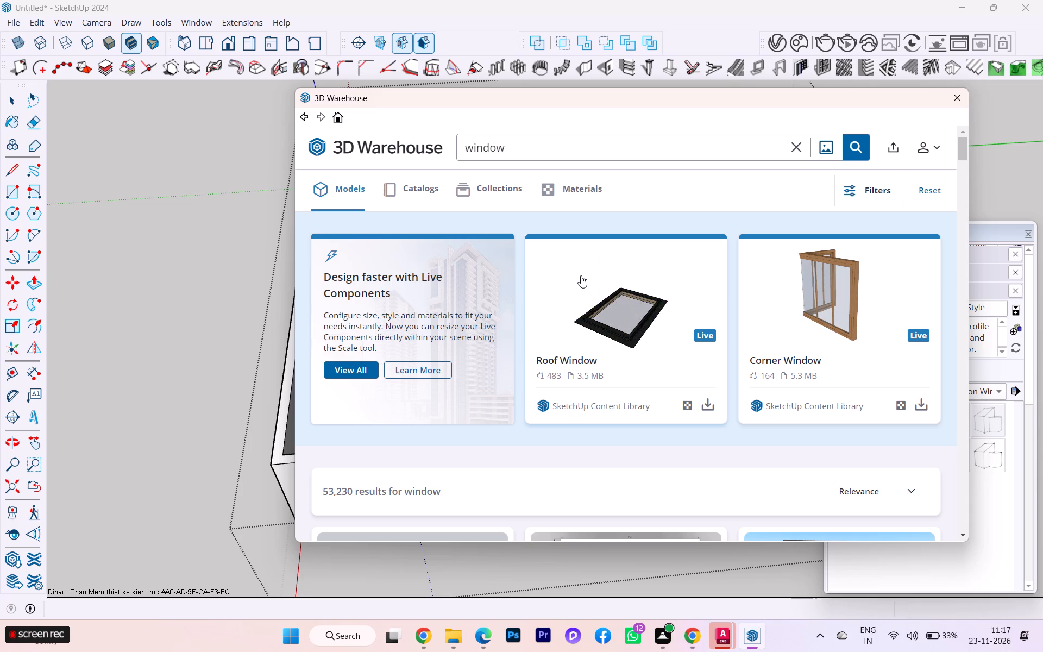
Browse the 3D Warehouse "window" results for a window model that suits the floor plan's openings.
scroll(581, 275, "down", 4)
scroll(644, 306, "down", 4)
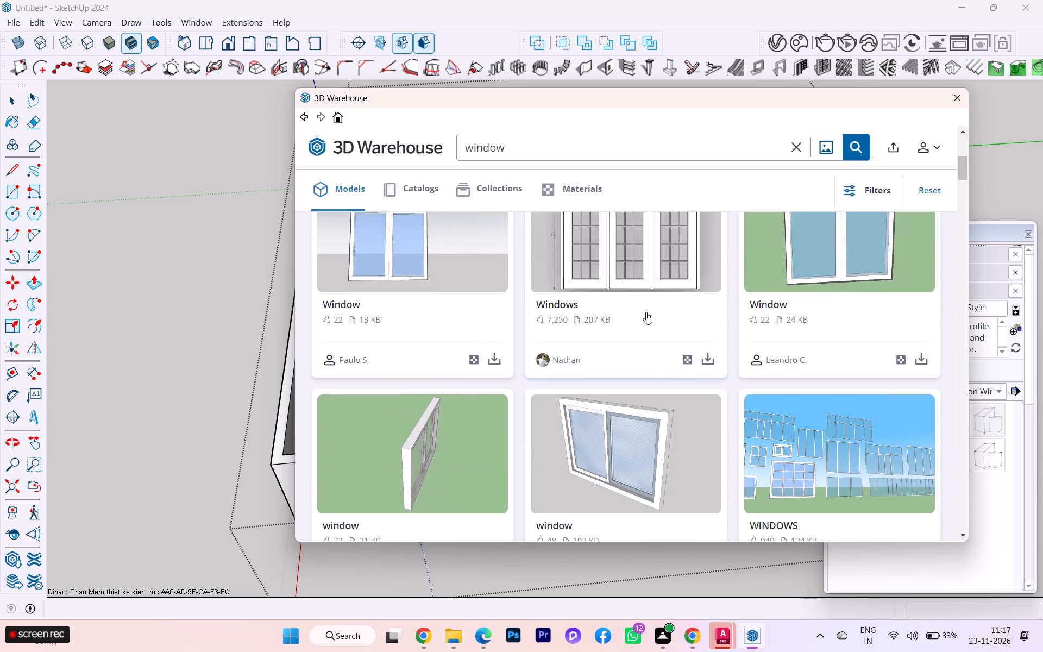
scroll(607, 338, "down", 7)
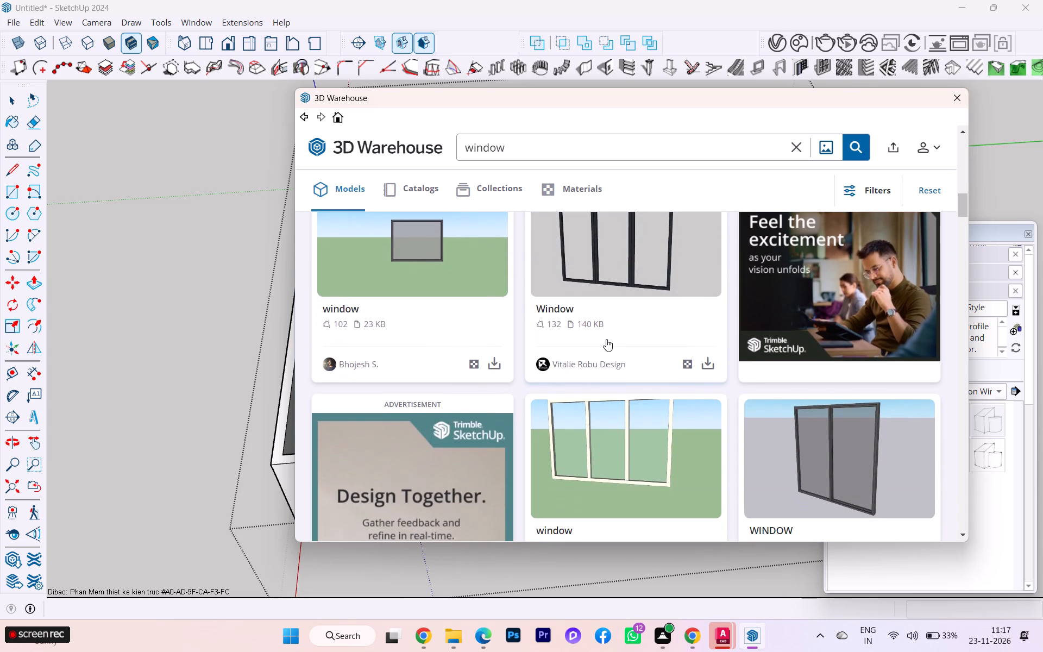
scroll(606, 339, "down", 2)
scroll(606, 342, "up", 1)
scroll(606, 343, "down", 1)
scroll(607, 346, "up", 2)
scroll(607, 347, "down", 3)
scroll(599, 381, "up", 1)
scroll(599, 381, "down", 2)
scroll(599, 381, "up", 1)
scroll(599, 382, "down", 1)
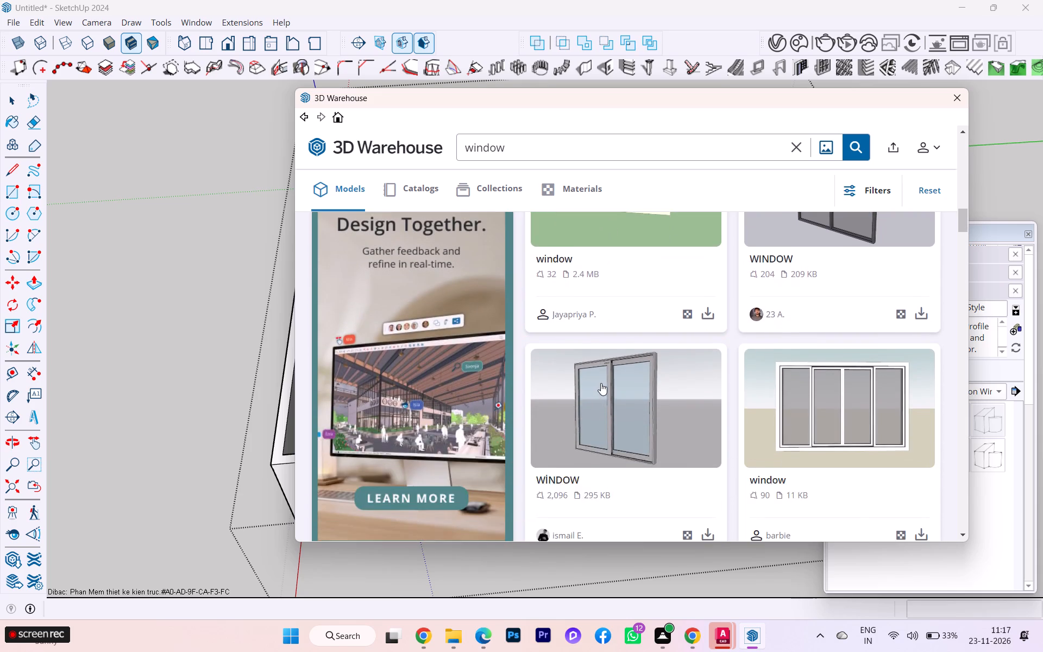
scroll(602, 383, "down", 6)
scroll(644, 388, "up", 2)
scroll(645, 388, "down", 2)
scroll(645, 388, "up", 1)
scroll(660, 393, "down", 2)
scroll(667, 395, "up", 1)
scroll(667, 395, "down", 5)
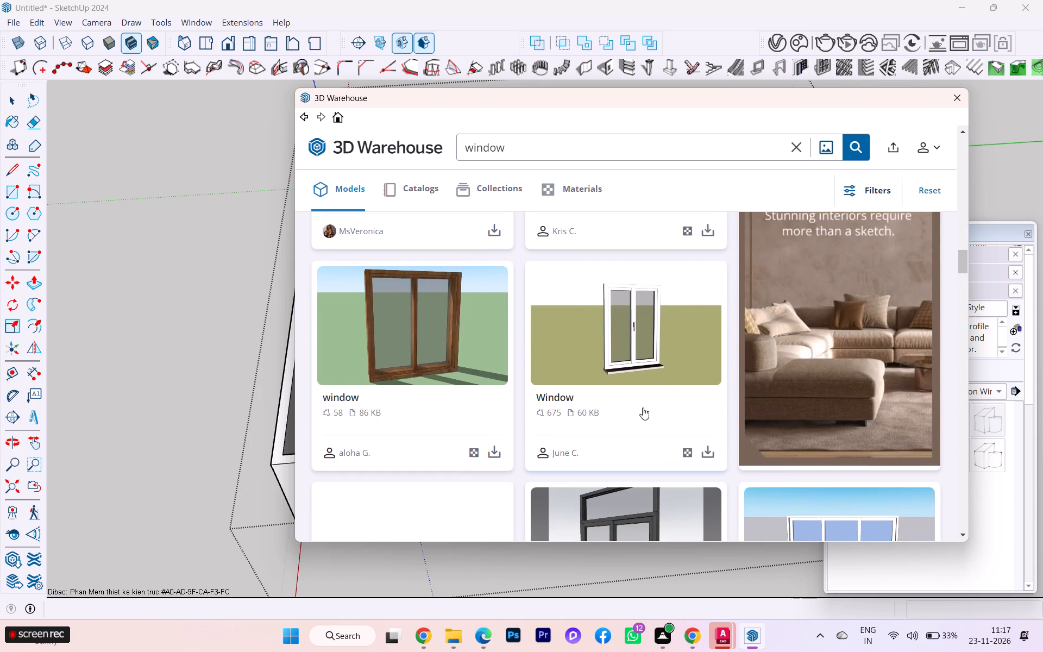
scroll(510, 402, "down", 3)
scroll(669, 377, "down", 2)
scroll(670, 377, "up", 1)
scroll(670, 377, "down", 1)
scroll(670, 377, "up", 3)
scroll(670, 377, "down", 2)
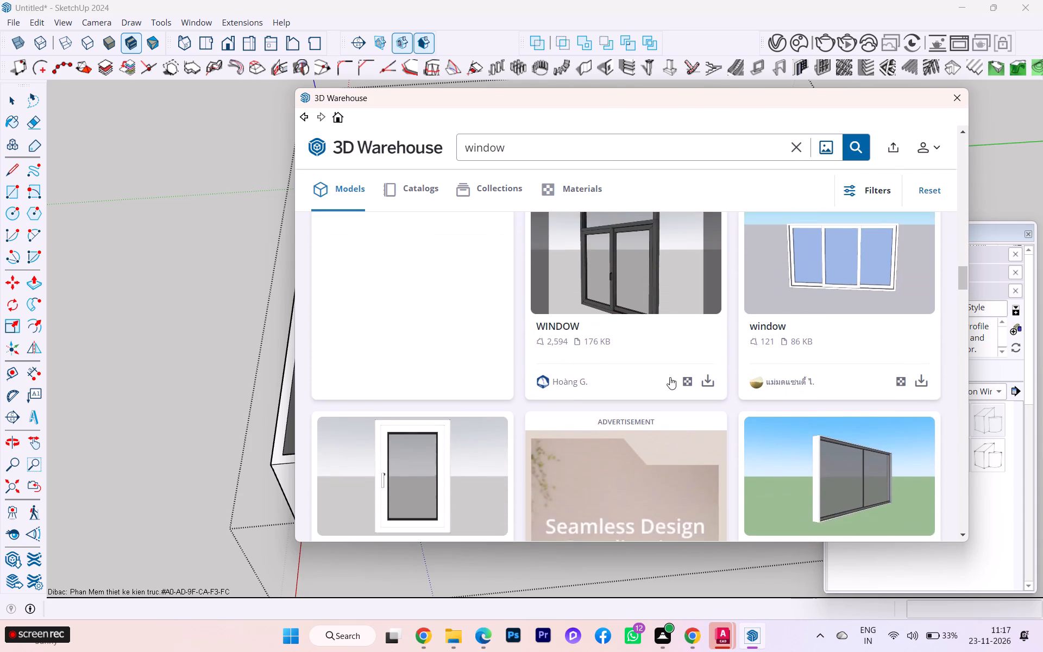
scroll(671, 380, "down", 1)
scroll(671, 380, "up", 1)
scroll(672, 381, "down", 1)
scroll(620, 409, "down", 2)
scroll(614, 410, "up", 1)
scroll(612, 410, "down", 1)
scroll(549, 414, "down", 1)
scroll(549, 414, "up", 1)
scroll(549, 414, "down", 9)
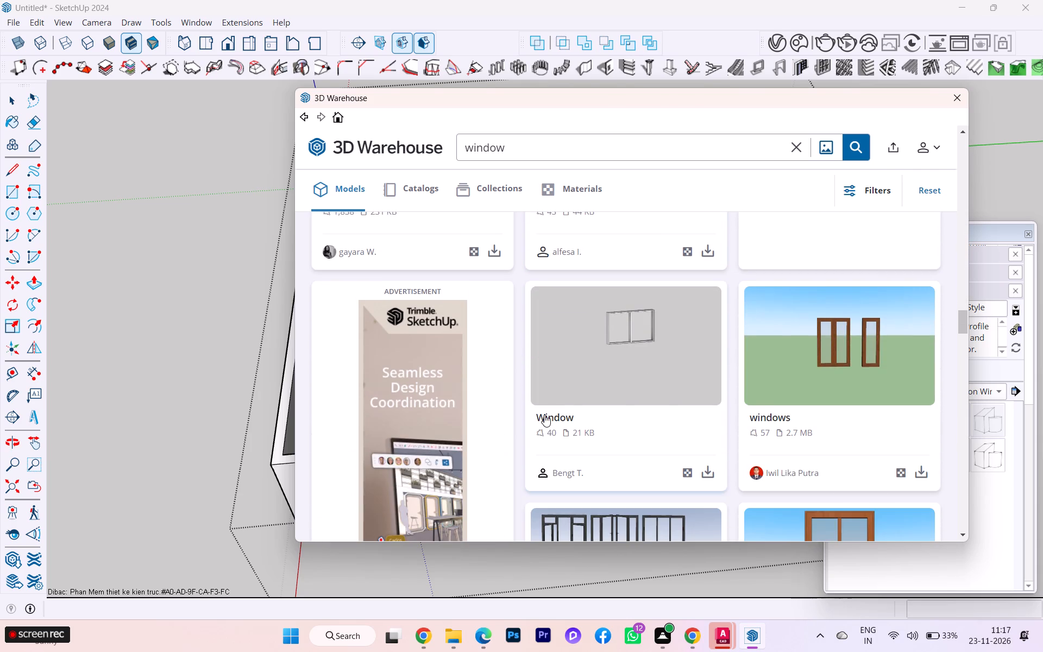
scroll(813, 378, "down", 2)
scroll(683, 394, "down", 2)
scroll(683, 393, "up", 1)
scroll(683, 393, "down", 1)
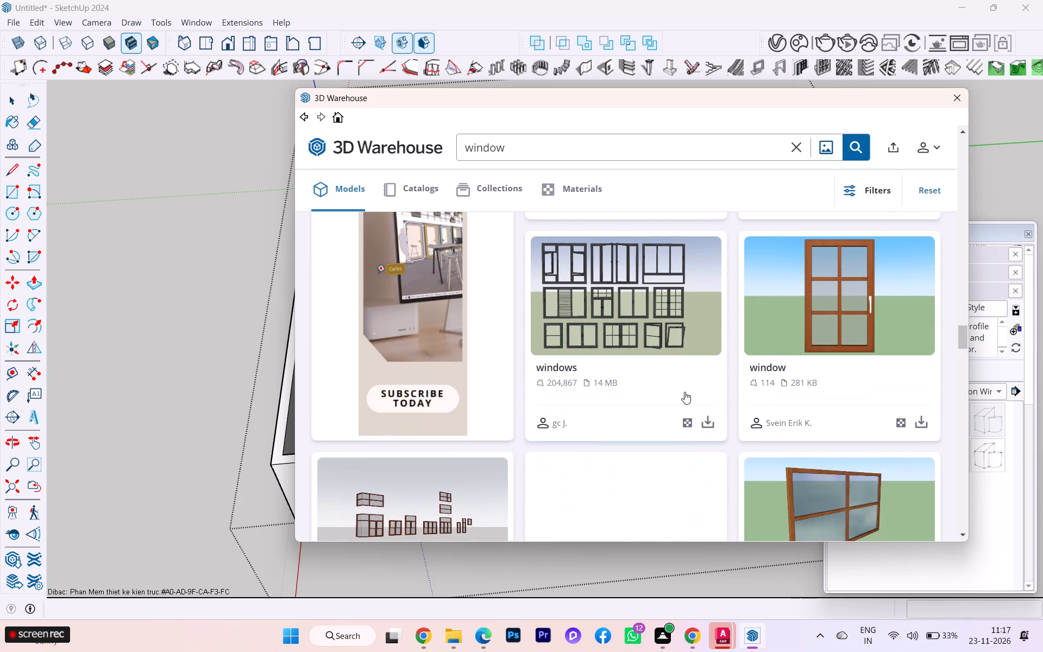
scroll(684, 392, "down", 4)
scroll(562, 364, "down", 3)
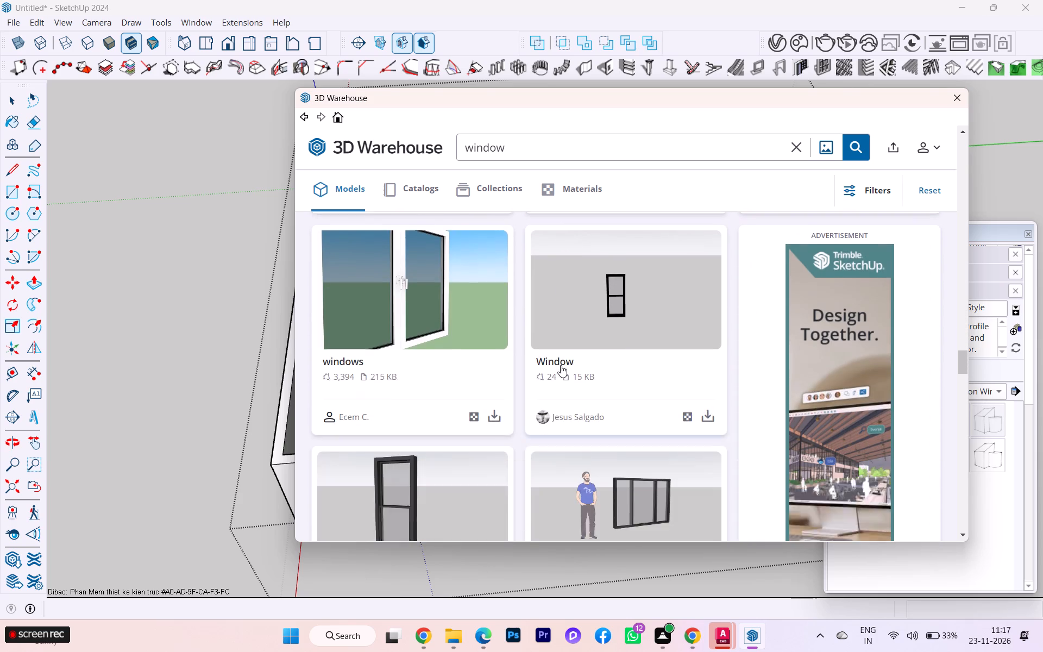
scroll(549, 398, "down", 3)
scroll(552, 404, "up", 1)
scroll(706, 394, "down", 2)
scroll(707, 394, "up", 1)
scroll(707, 394, "down", 2)
scroll(601, 400, "down", 4)
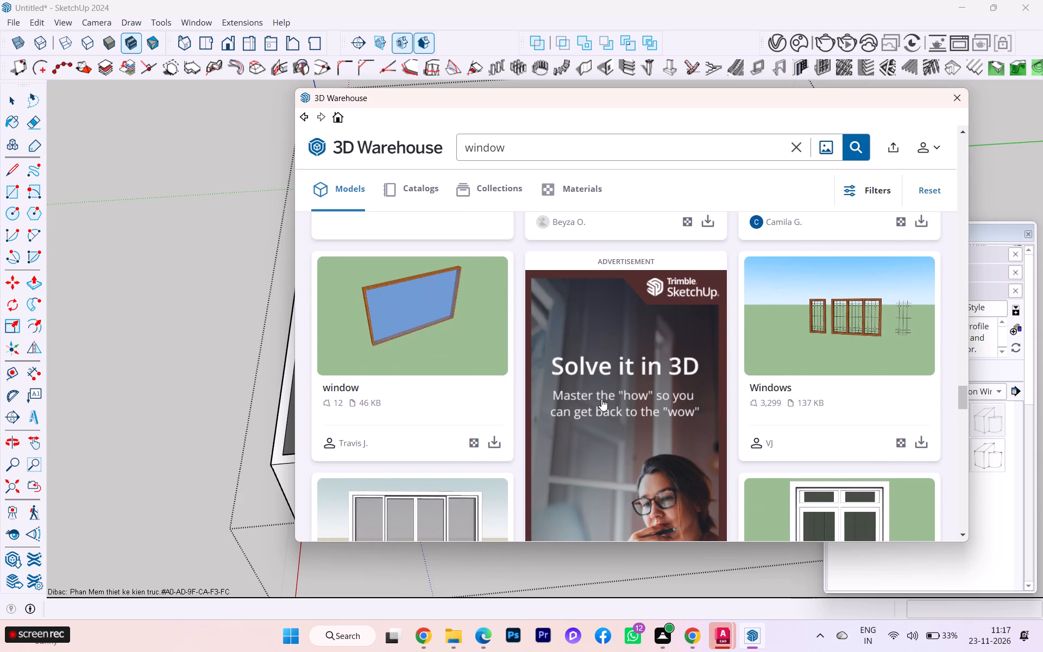
scroll(830, 374, "down", 2)
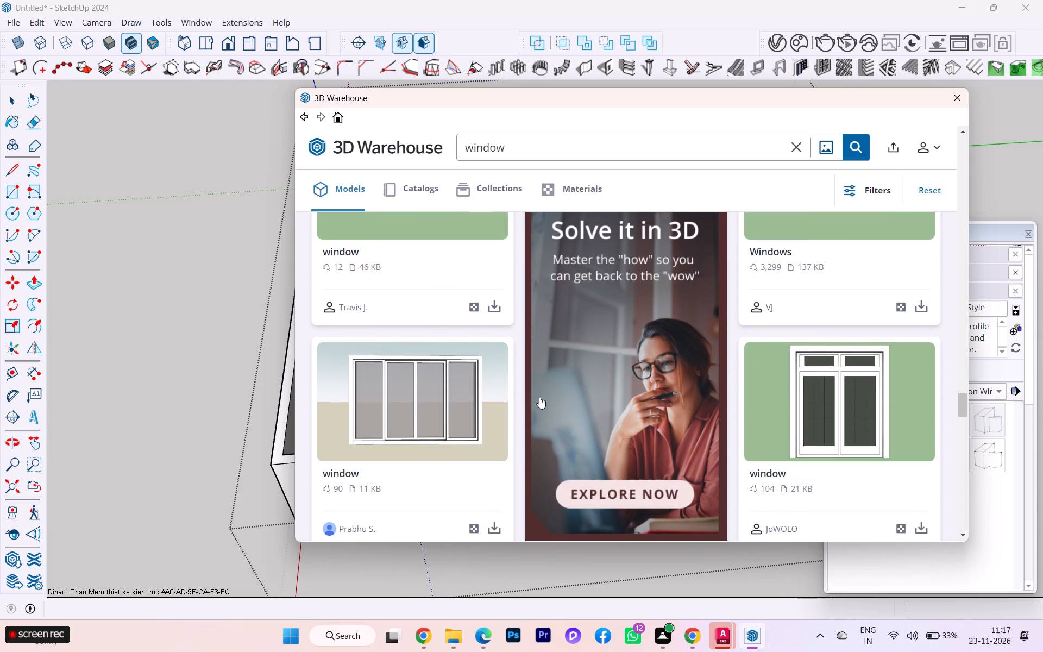
scroll(517, 401, "down", 2)
scroll(640, 412, "down", 1)
scroll(640, 412, "up", 1)
scroll(640, 412, "down", 7)
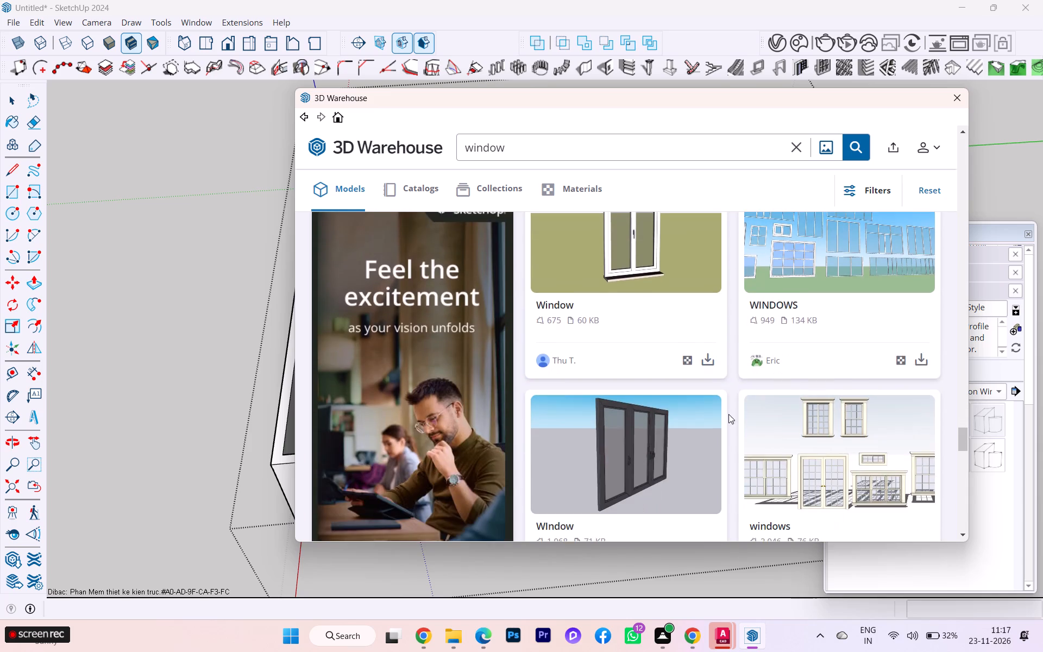
scroll(652, 407, "down", 2)
scroll(699, 429, "down", 4)
scroll(606, 418, "down", 3)
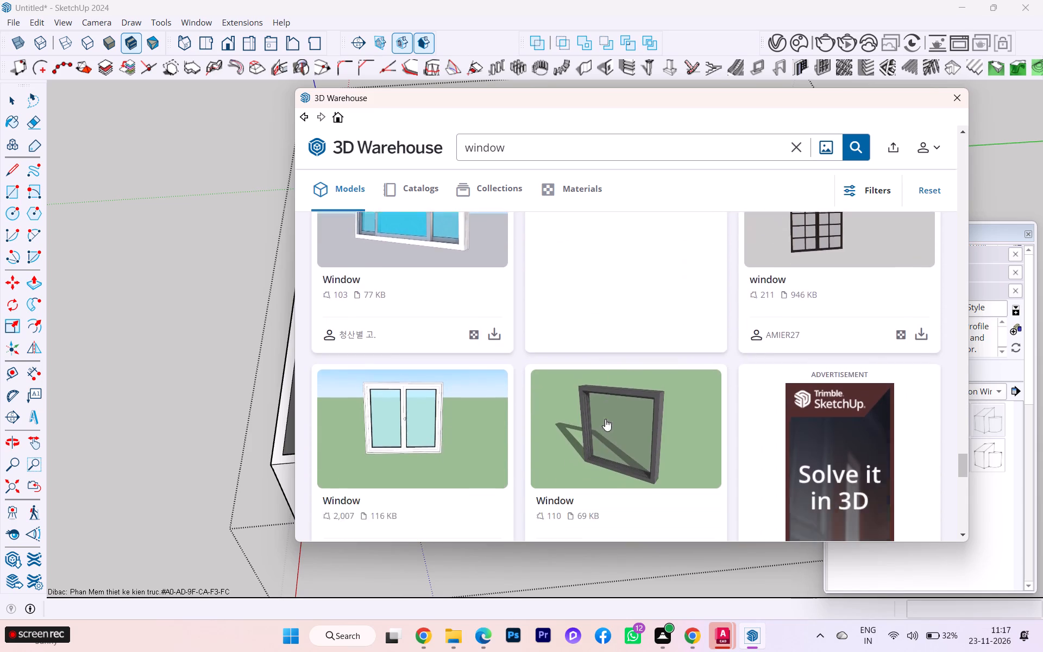
scroll(606, 418, "down", 1)
scroll(606, 418, "up", 2)
scroll(606, 418, "down", 2)
scroll(757, 476, "down", 4)
scroll(626, 424, "down", 1)
scroll(625, 424, "up", 3)
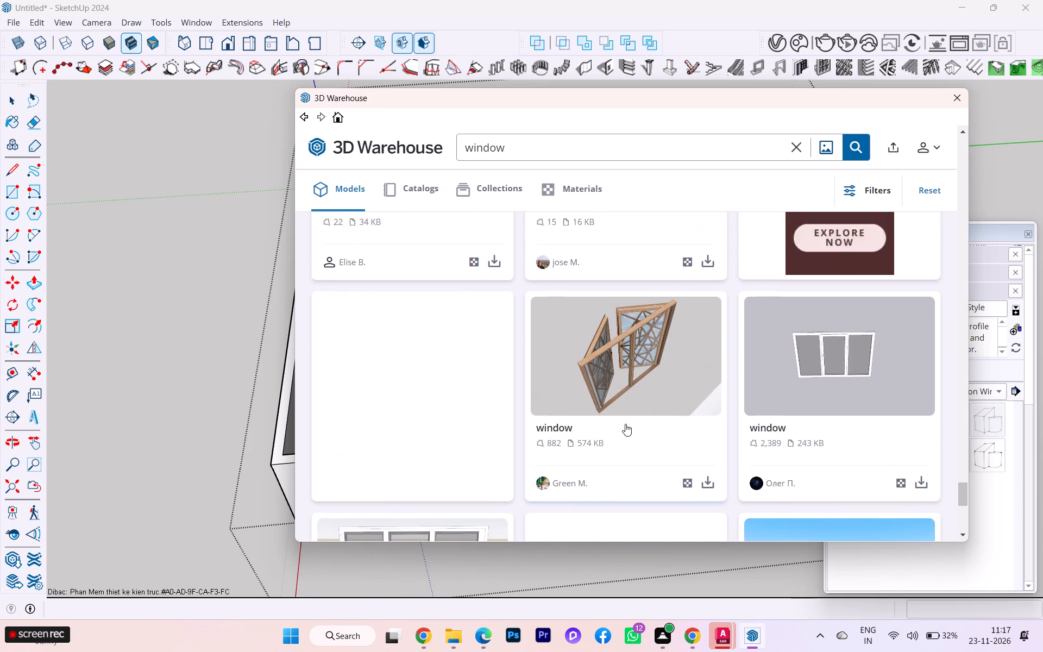
scroll(625, 424, "up", 2)
scroll(580, 343, "down", 3)
scroll(771, 407, "up", 1)
scroll(771, 407, "down", 1)
scroll(771, 407, "up", 2)
scroll(771, 407, "down", 2)
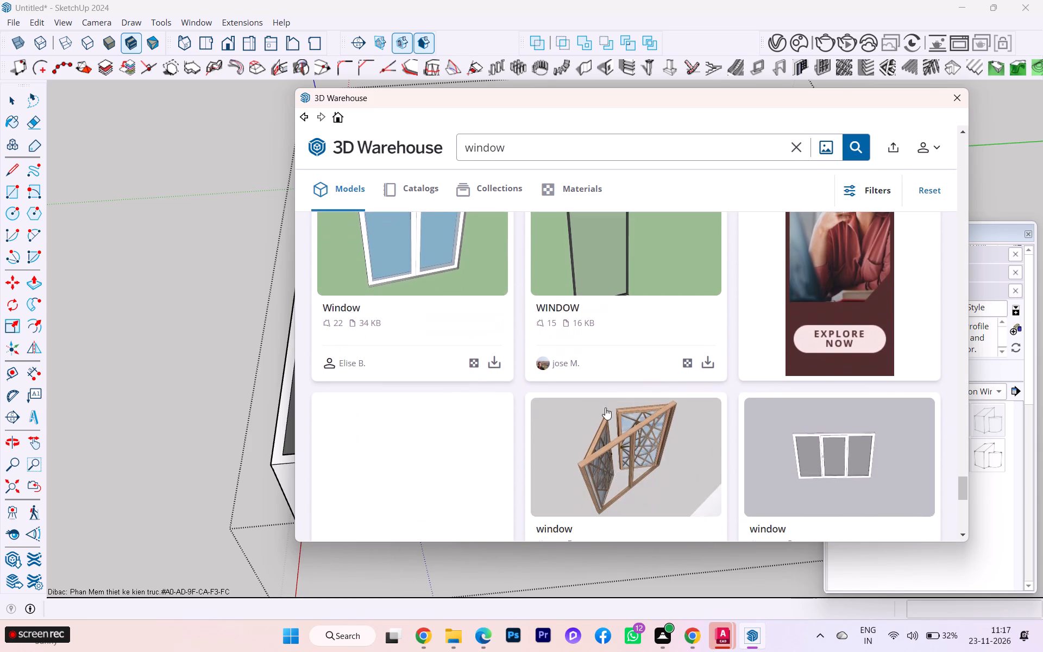
scroll(573, 399, "down", 5)
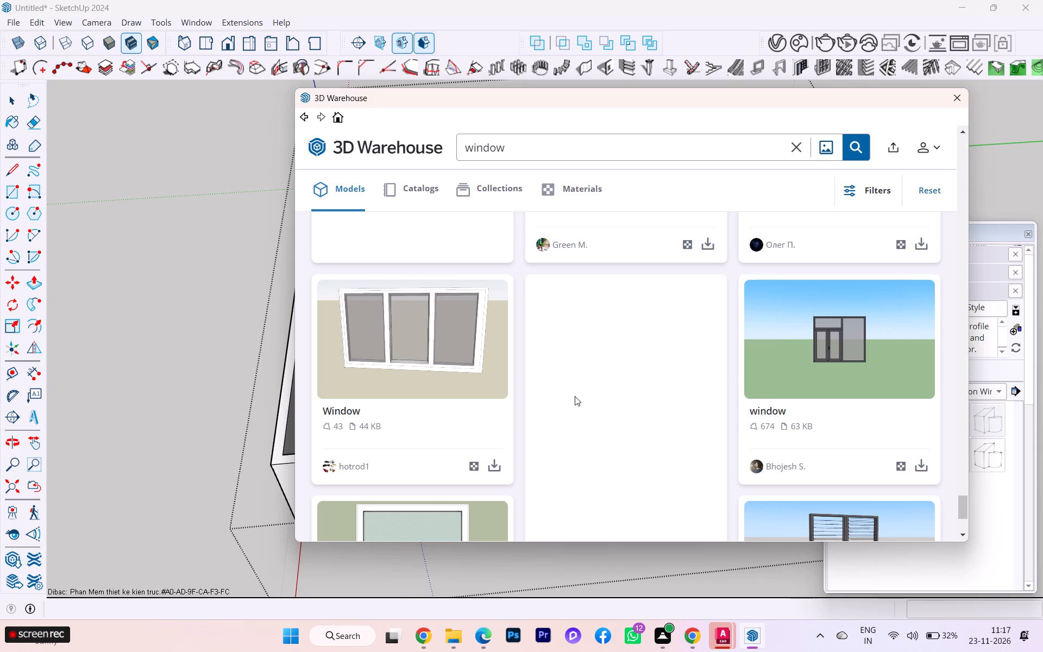
scroll(613, 349, "down", 2)
scroll(613, 349, "up", 2)
scroll(613, 349, "down", 6)
scroll(608, 394, "up", 2)
scroll(608, 395, "down", 2)
scroll(687, 392, "down", 3)
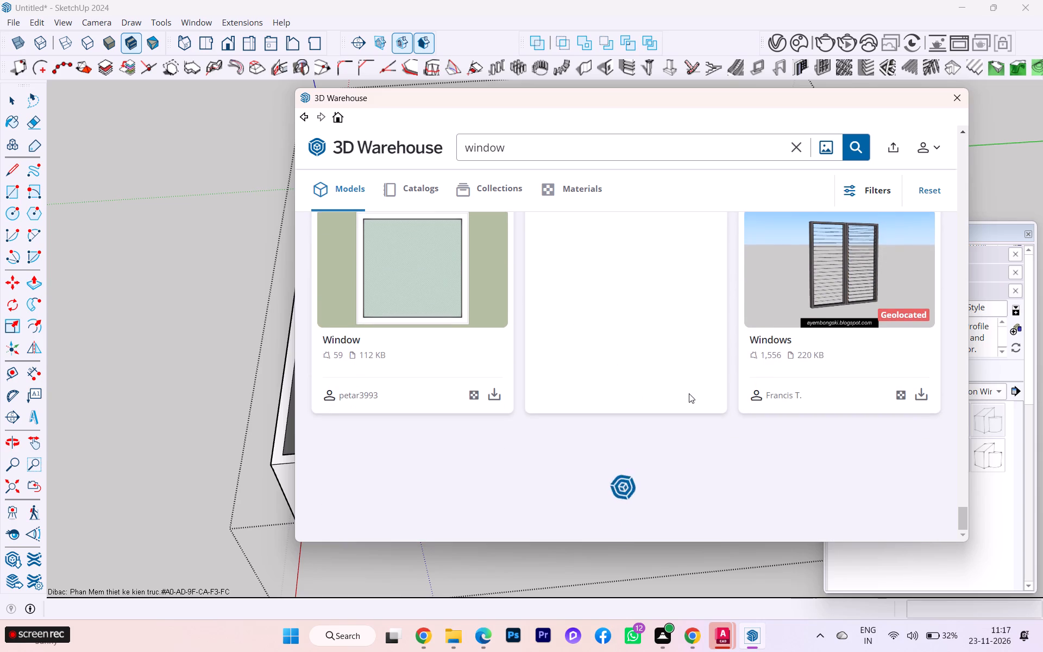
scroll(505, 406, "down", 3)
scroll(492, 408, "up", 1)
scroll(492, 408, "down", 1)
Go back through the earlier "window" results and compare the window models and multi-window sets again.
scroll(599, 317, "up", 6)
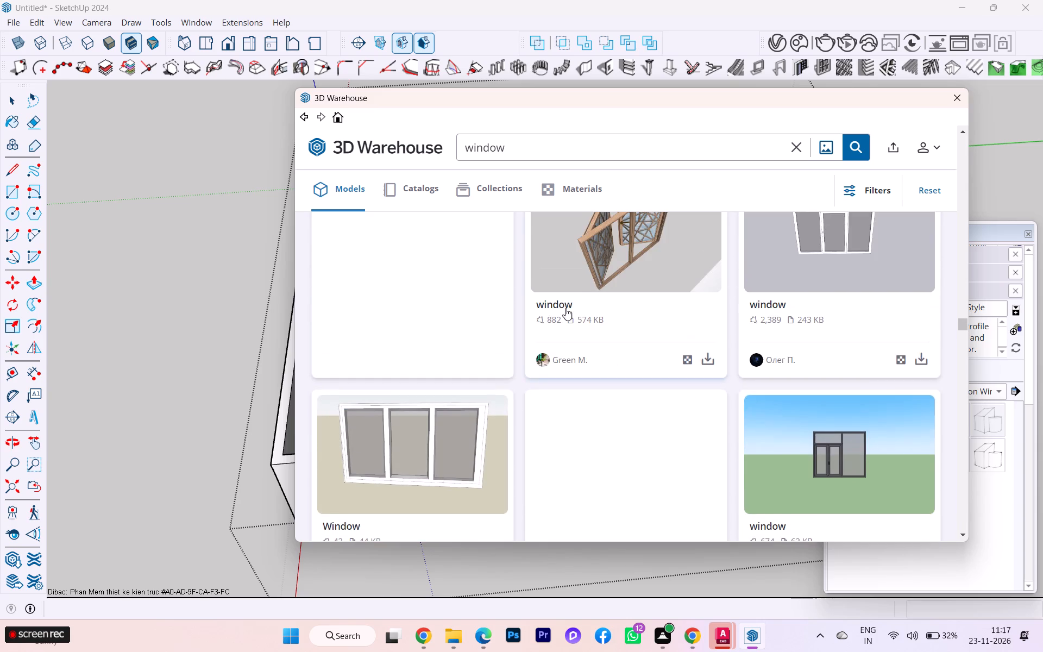
scroll(566, 308, "up", 3)
scroll(664, 291, "up", 3)
scroll(562, 312, "down", 2)
scroll(555, 314, "up", 6)
scroll(465, 313, "up", 2)
scroll(465, 313, "down", 2)
scroll(465, 313, "up", 2)
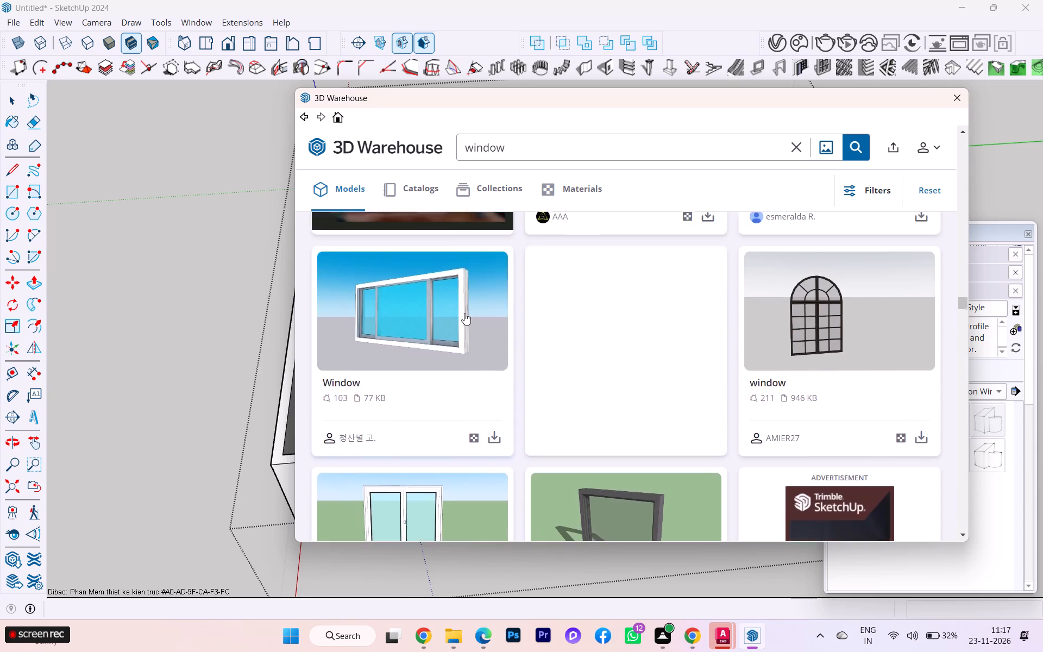
scroll(445, 301, "up", 2)
scroll(445, 300, "down", 2)
scroll(445, 300, "up", 3)
scroll(445, 300, "down", 1)
scroll(445, 300, "up", 3)
scroll(455, 287, "down", 2)
scroll(456, 286, "up", 1)
scroll(543, 280, "up", 3)
scroll(598, 294, "up", 11)
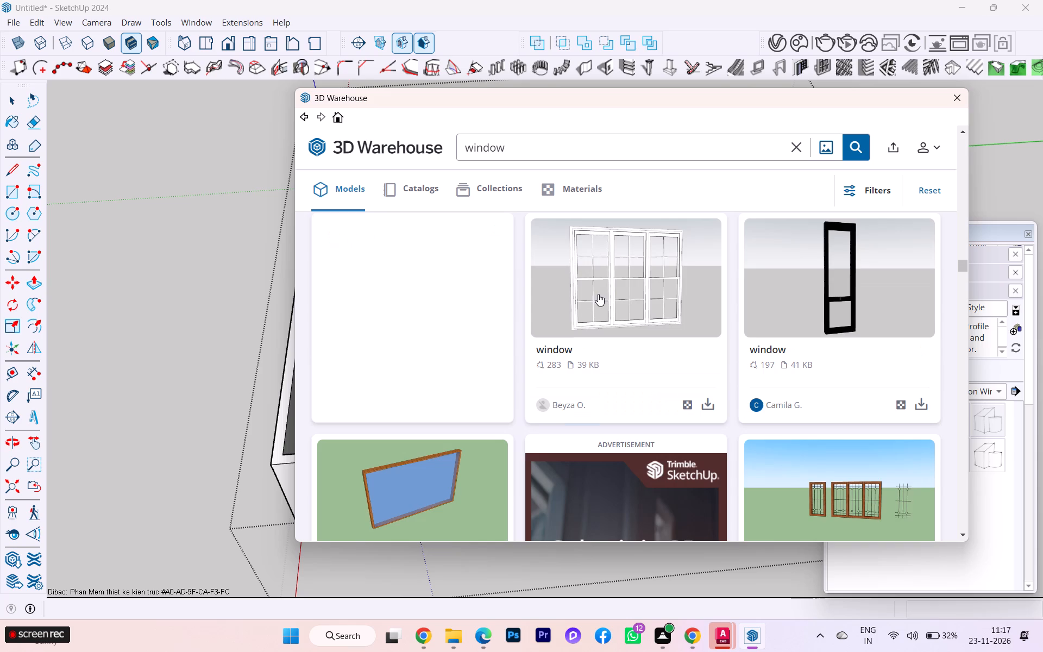
scroll(598, 294, "down", 1)
scroll(598, 294, "up", 1)
scroll(598, 294, "down", 5)
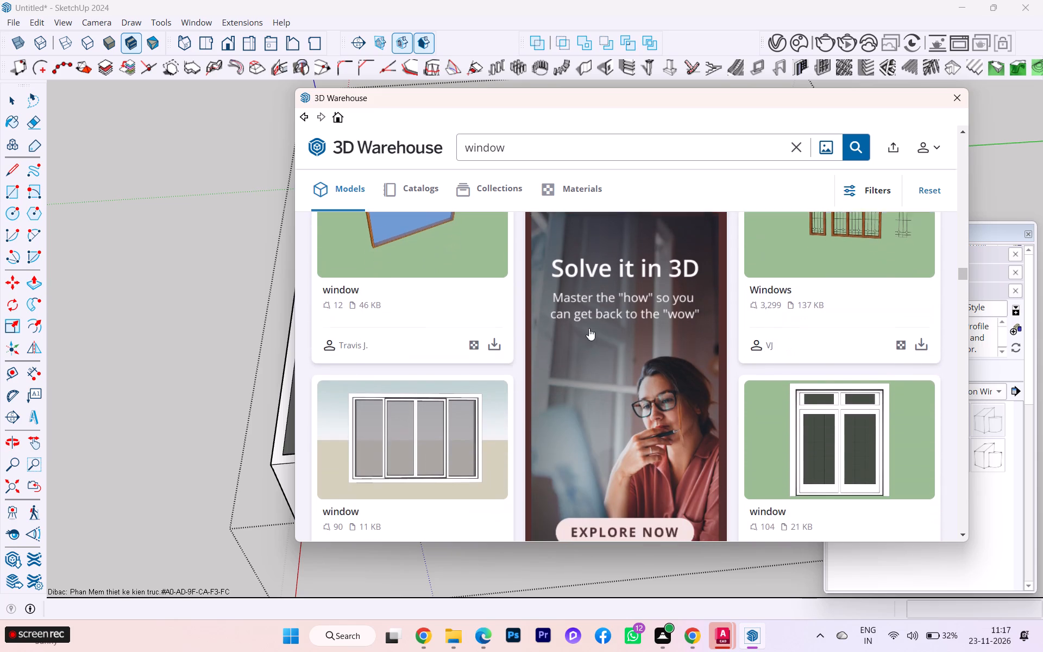
scroll(589, 328, "down", 1)
scroll(760, 337, "up", 8)
scroll(774, 310, "down", 3)
scroll(774, 310, "up", 2)
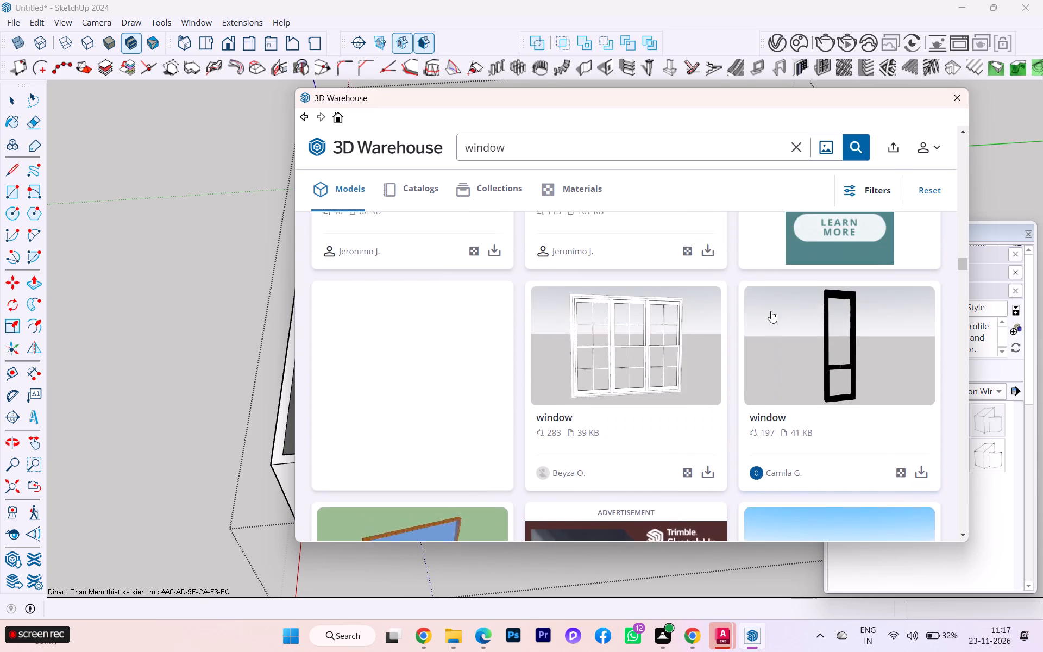
scroll(771, 311, "up", 5)
scroll(635, 311, "up", 4)
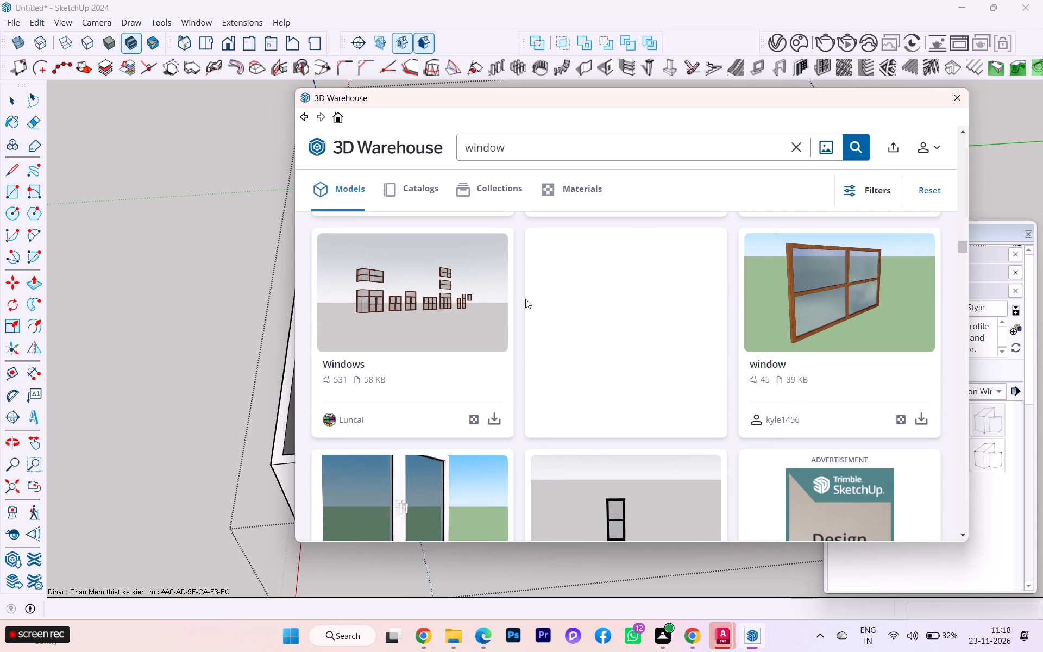
scroll(803, 285, "up", 3)
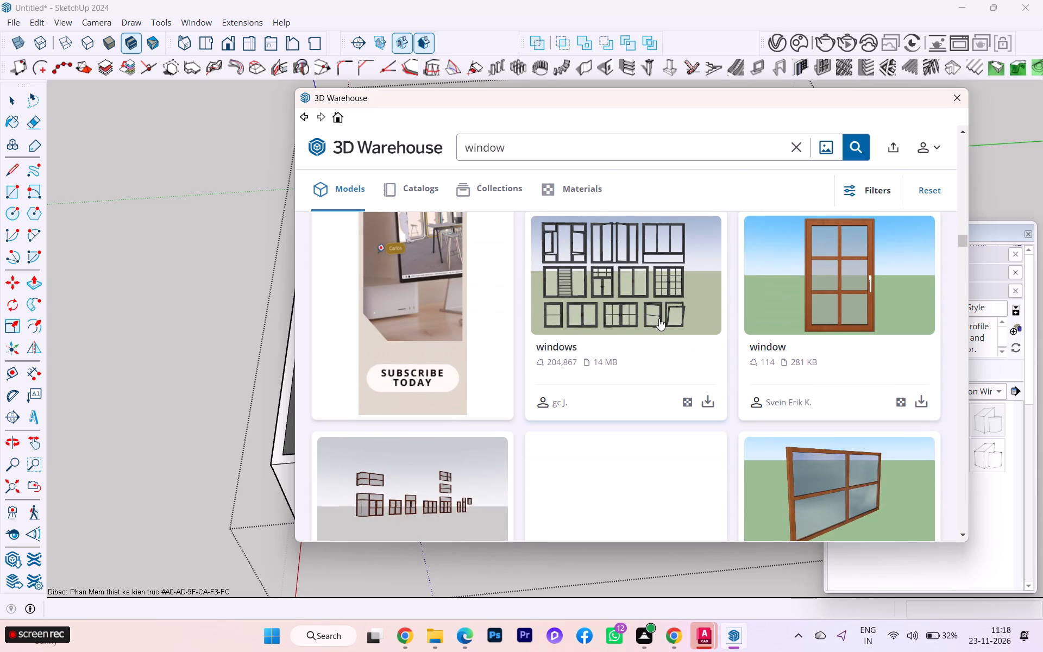
scroll(659, 318, "up", 1)
scroll(642, 372, "up", 1)
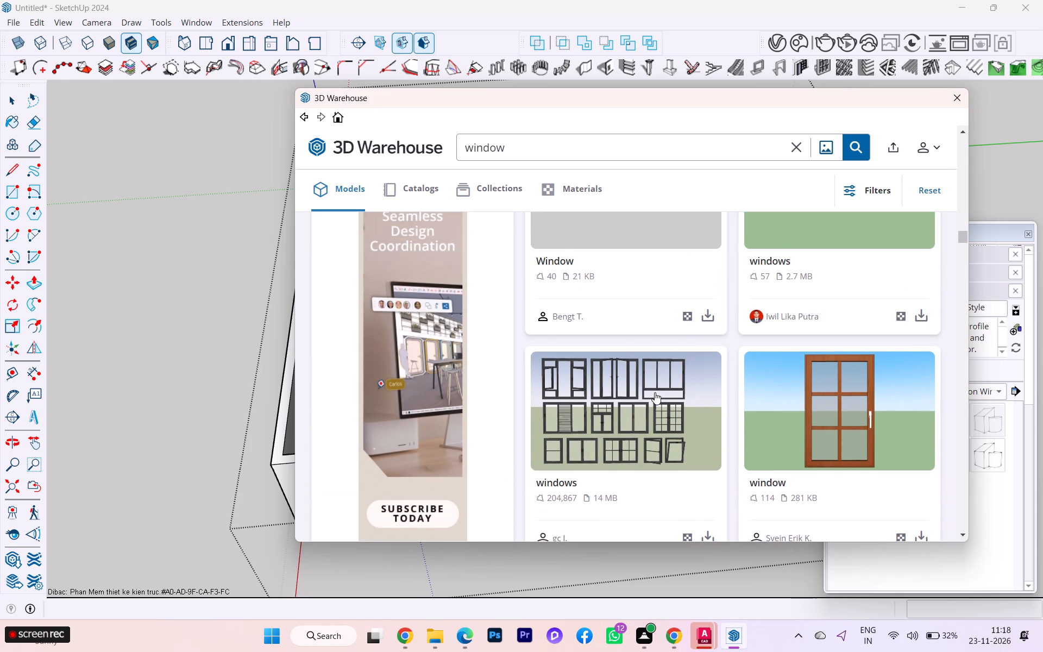
scroll(649, 335, "down", 4)
scroll(678, 309, "up", 1)
scroll(678, 309, "down", 3)
scroll(679, 309, "up", 2)
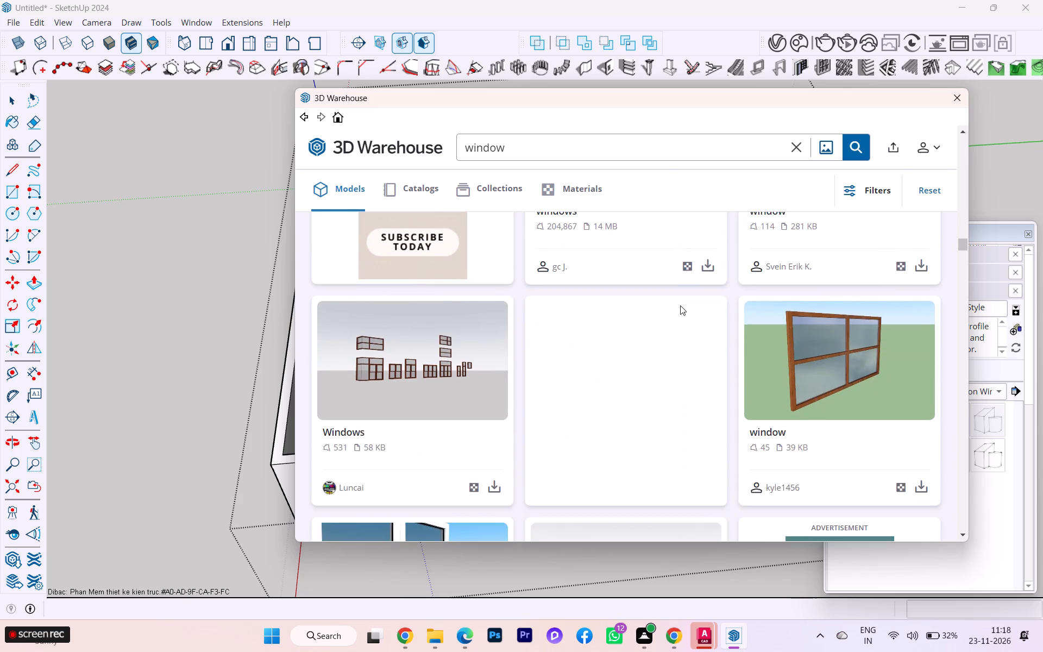
scroll(681, 303, "up", 3)
scroll(687, 298, "down", 3)
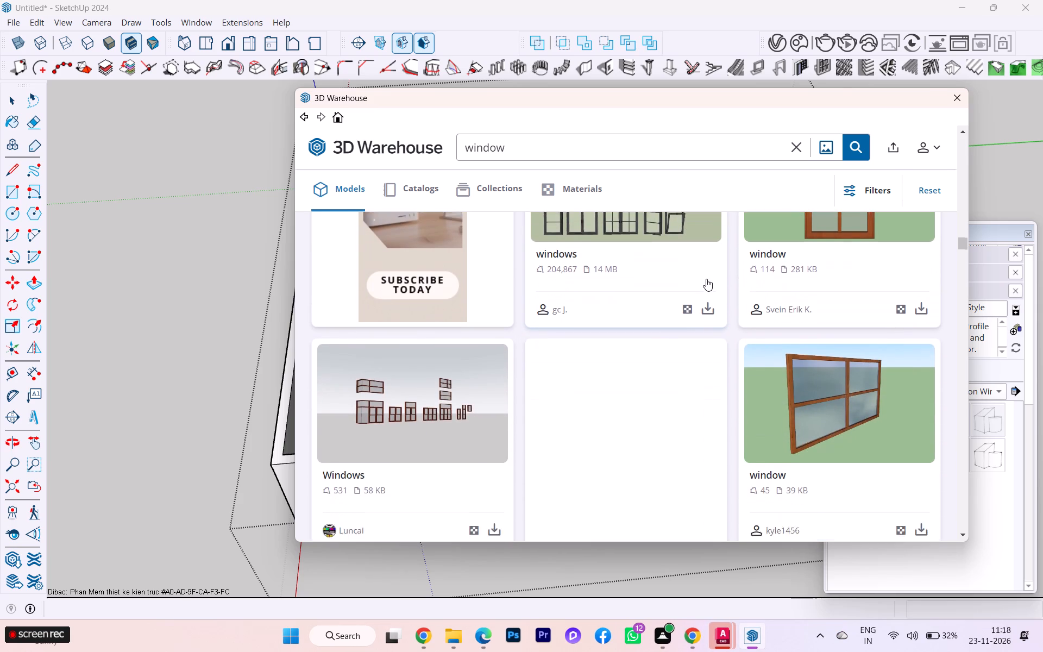
scroll(706, 274, "up", 3)
scroll(655, 271, "up", 7)
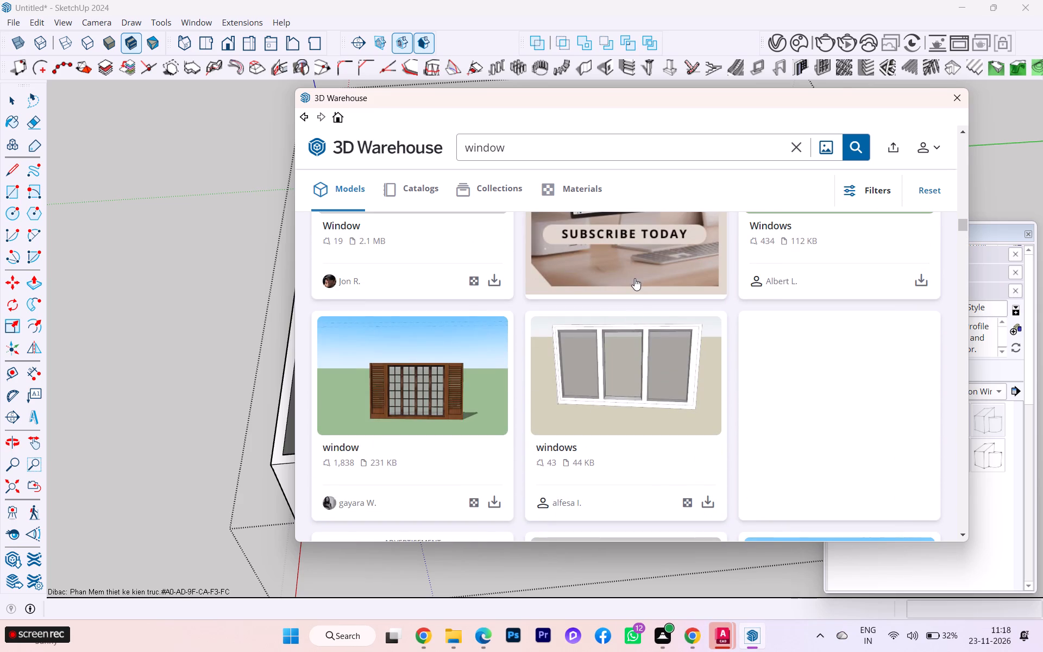
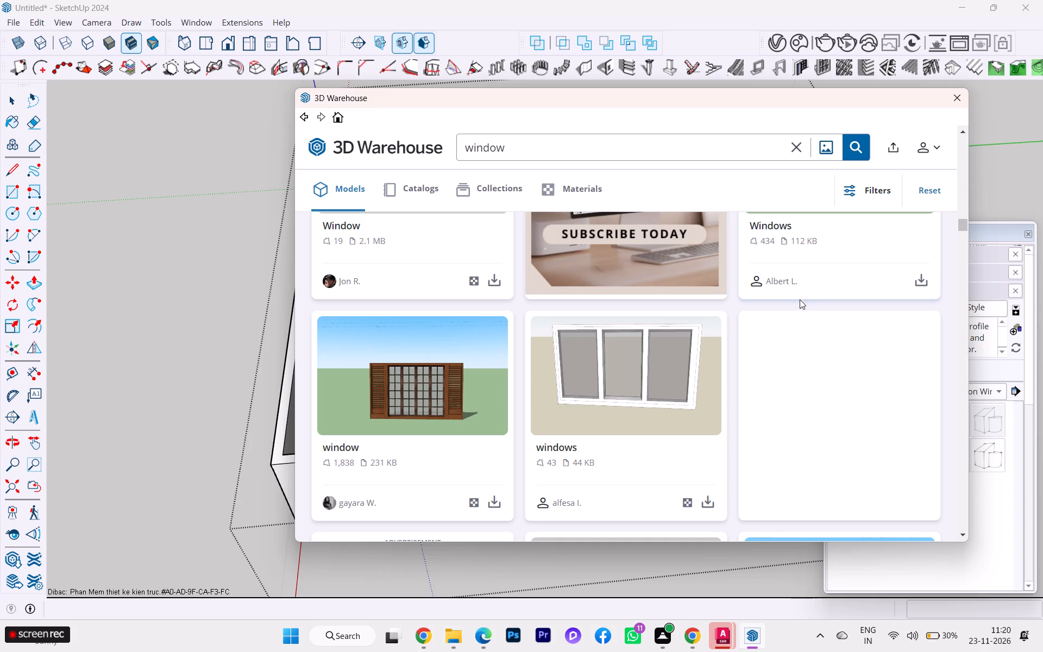
Look further through the 3D Warehouse "window" results, comparing sliding, casement and multi-panel window models for the floor plan's openings.
scroll(674, 353, "down", 5)
scroll(661, 368, "up", 1)
scroll(661, 368, "down", 1)
scroll(825, 360, "down", 4)
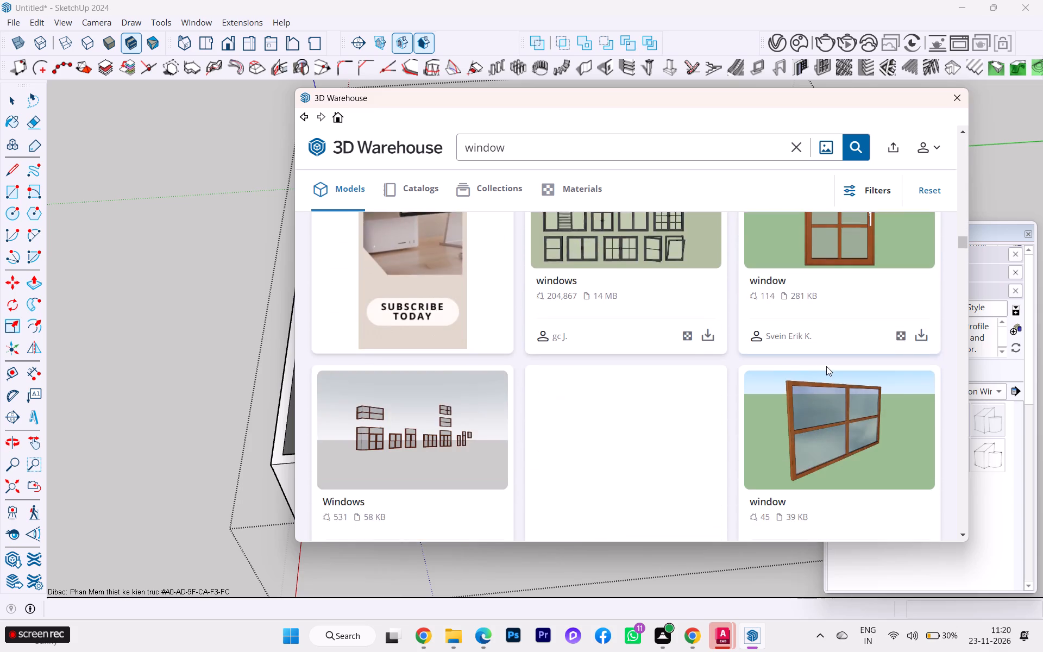
scroll(786, 381, "down", 1)
scroll(745, 379, "up", 3)
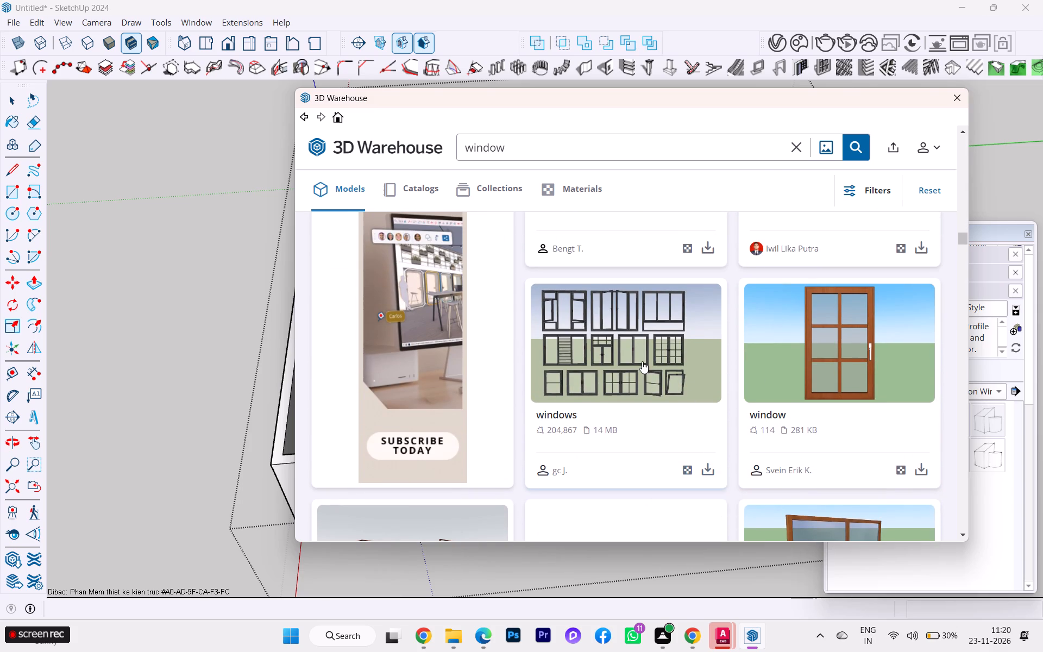
scroll(642, 361, "down", 2)
scroll(642, 361, "up", 1)
scroll(642, 361, "down", 7)
scroll(683, 415, "down", 9)
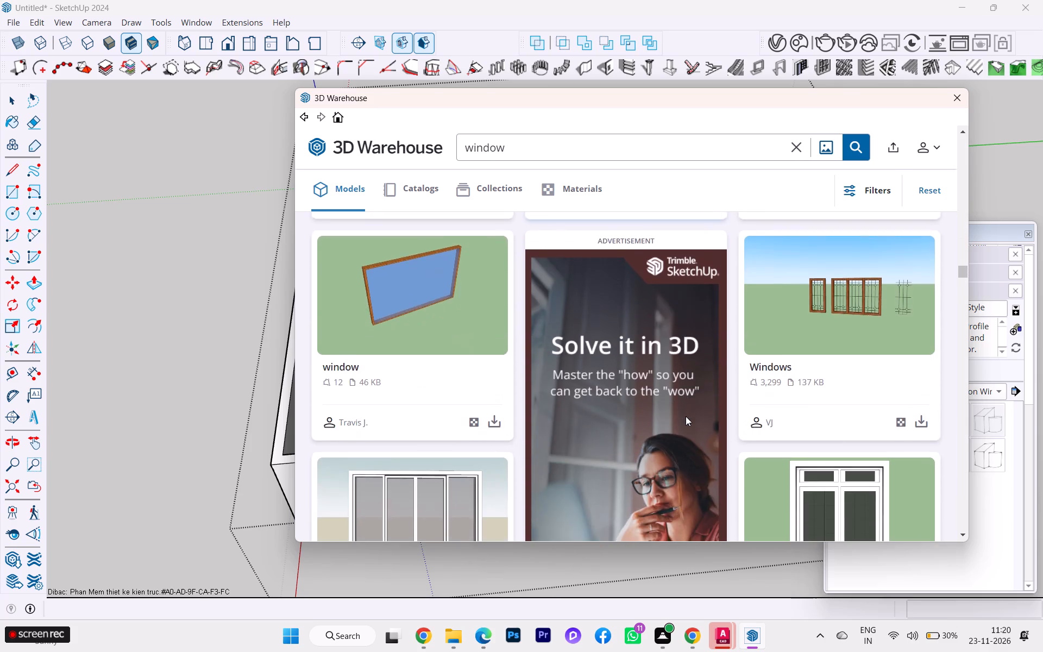
scroll(686, 416, "down", 1)
scroll(686, 416, "up", 5)
scroll(686, 416, "down", 4)
scroll(687, 415, "up", 2)
scroll(718, 388, "down", 2)
scroll(720, 388, "up", 1)
scroll(721, 389, "down", 6)
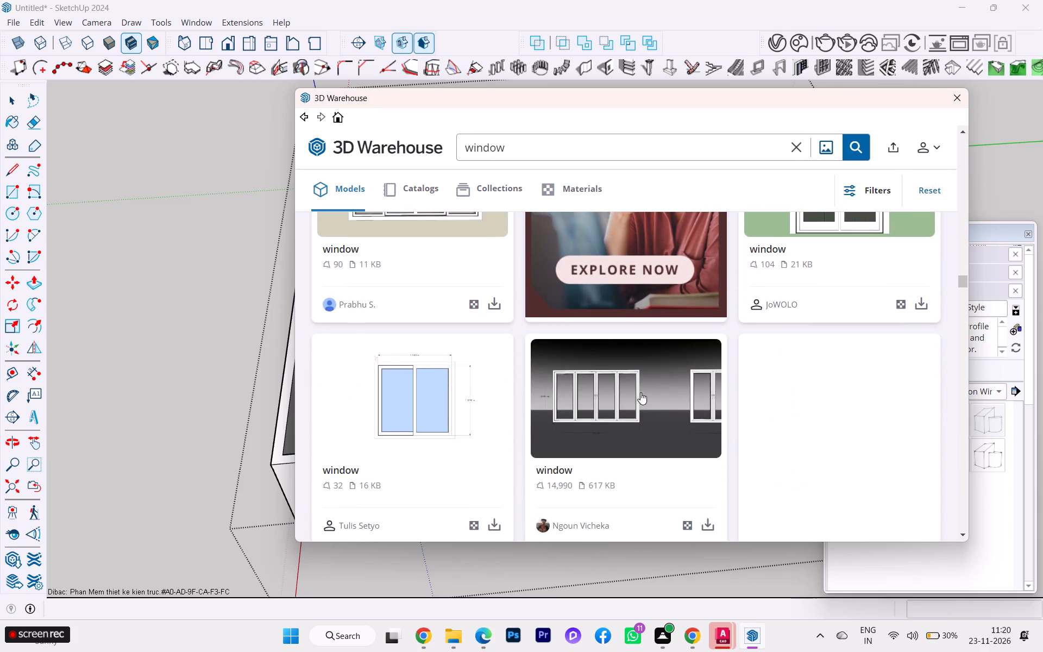
scroll(640, 393, "down", 10)
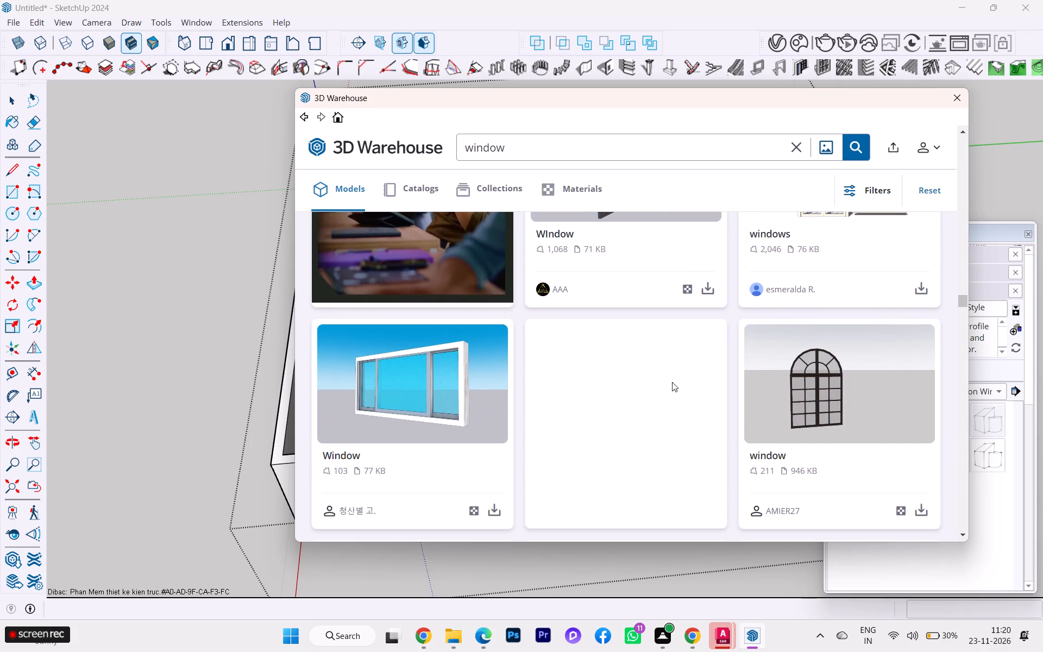
scroll(639, 333, "down", 4)
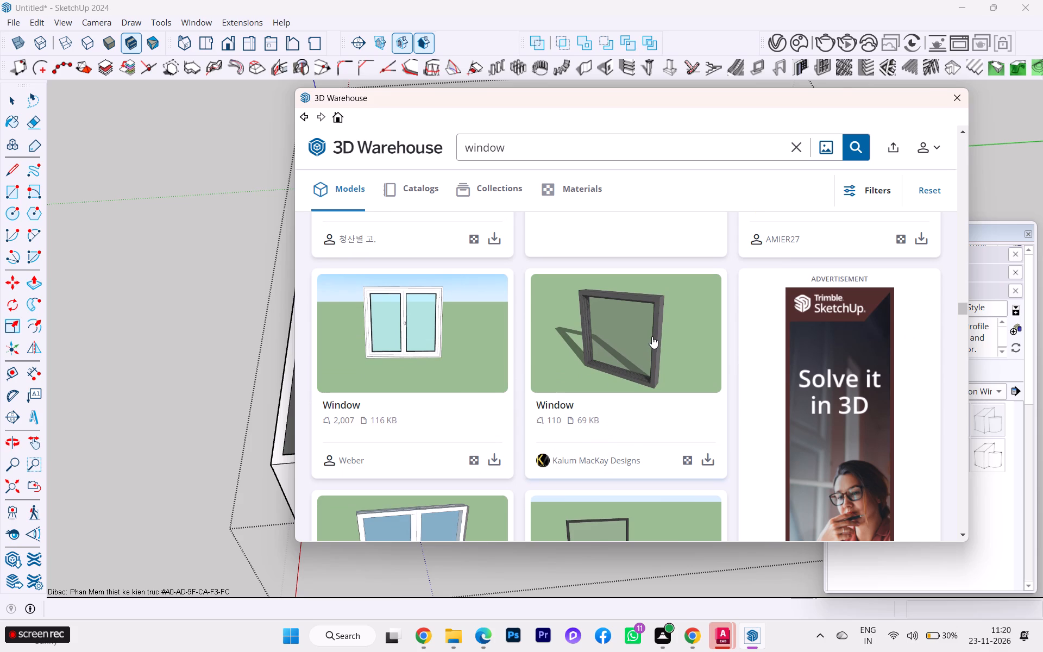
scroll(657, 331, "down", 1)
scroll(657, 331, "up", 5)
scroll(657, 331, "down", 3)
scroll(657, 331, "up", 2)
scroll(664, 326, "down", 5)
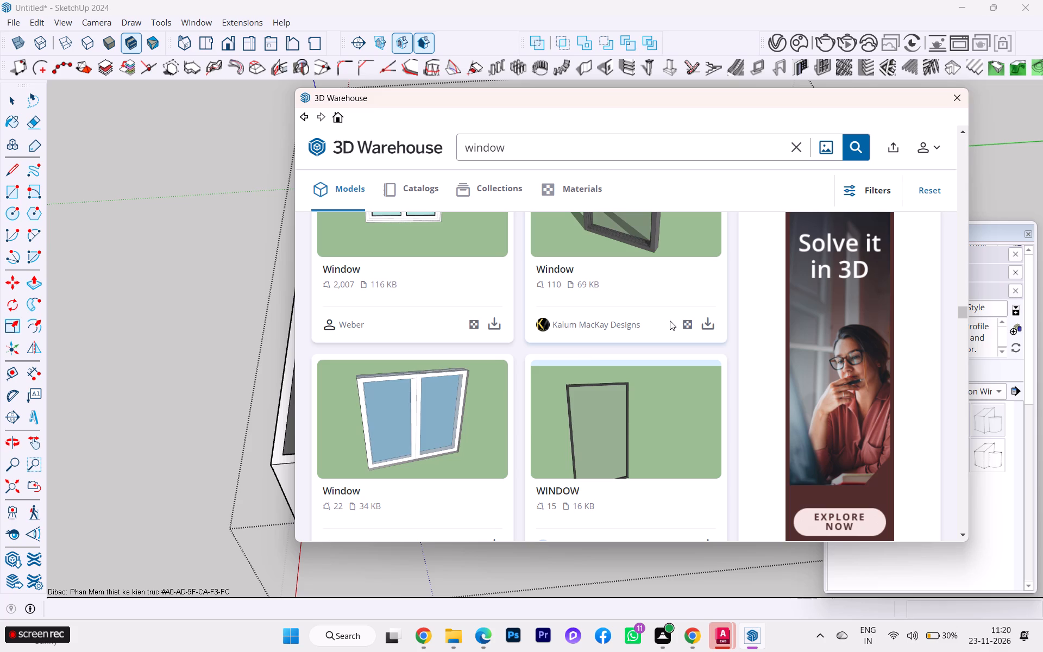
scroll(680, 305, "down", 1)
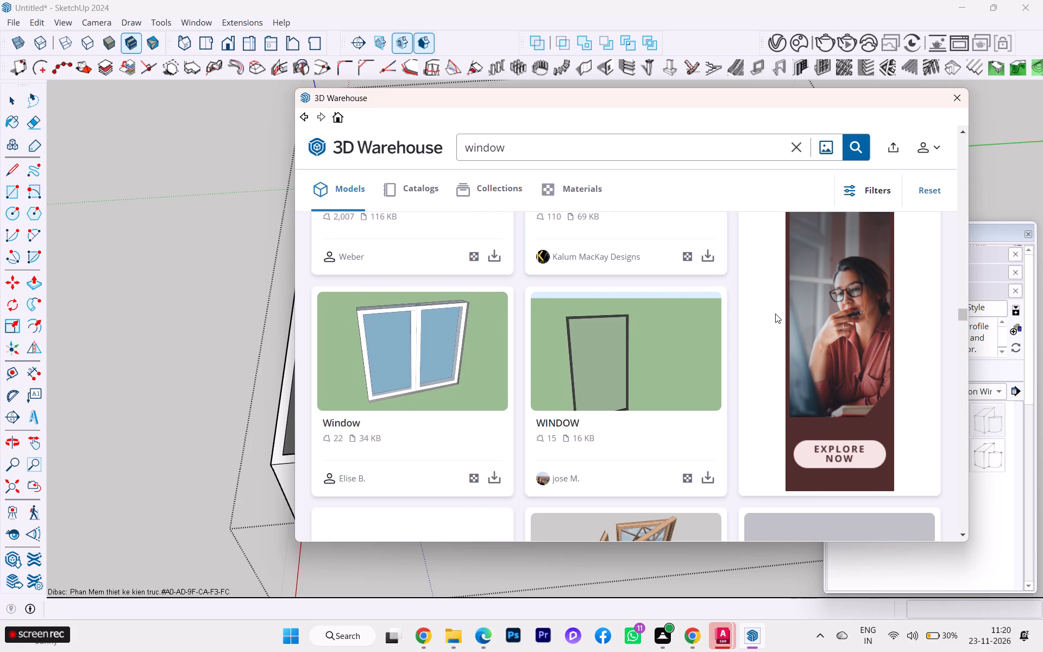
scroll(775, 314, "down", 3)
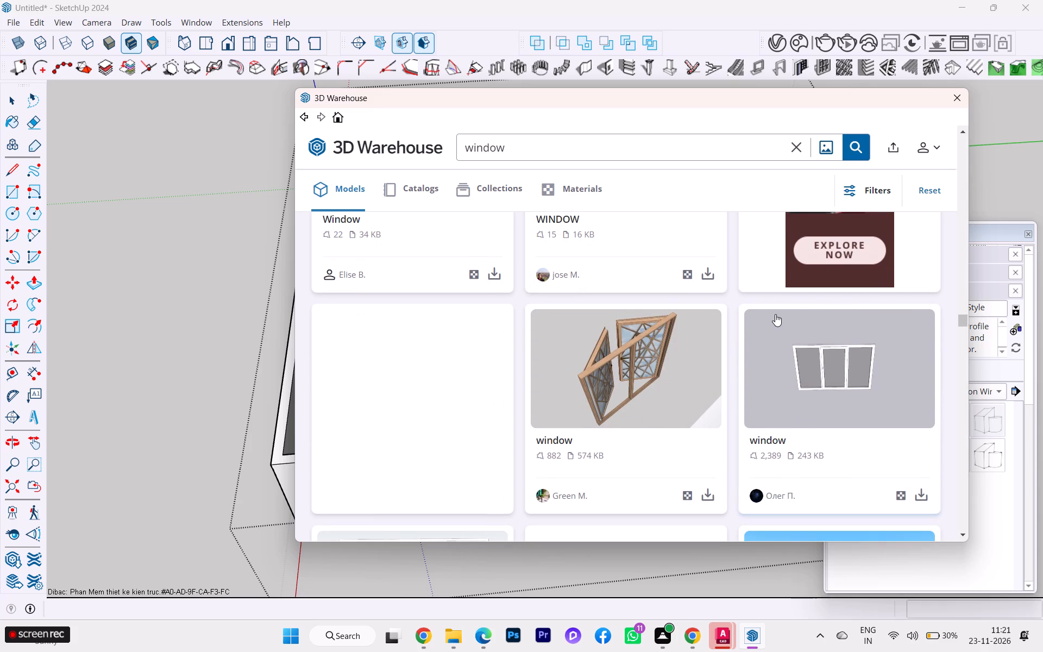
scroll(775, 314, "down", 1)
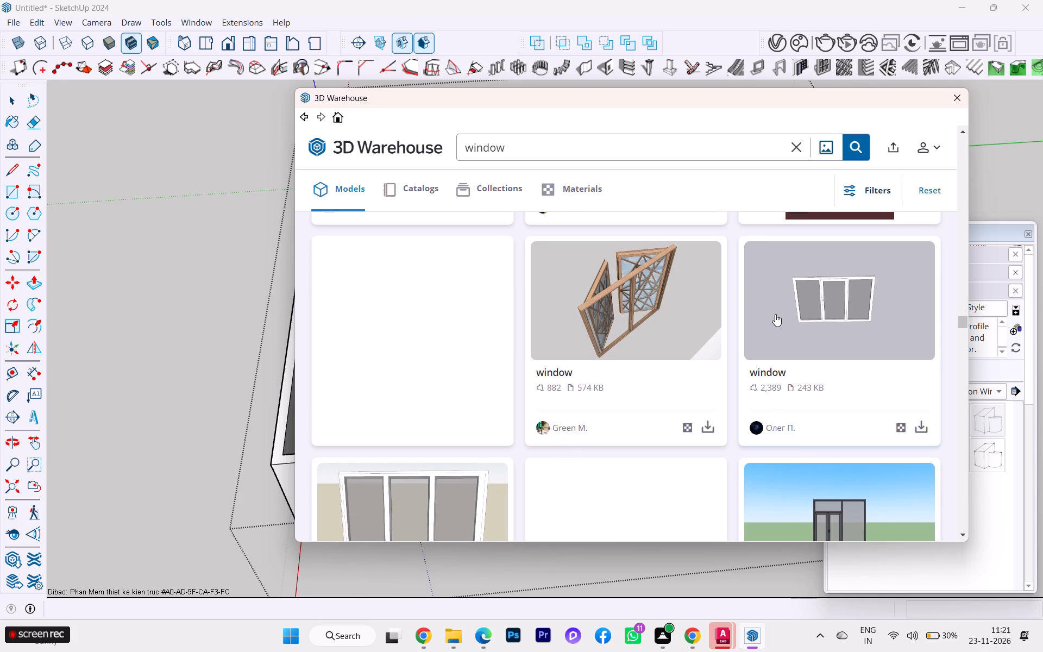
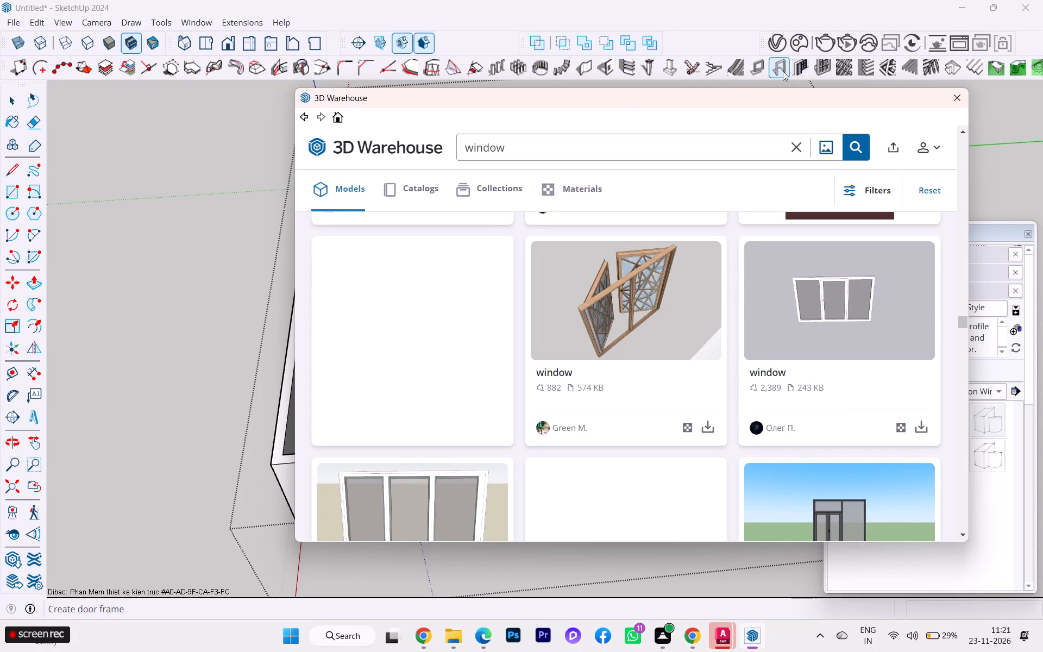
Look further through the 3D Warehouse "window" results, comparing gridded, louvred, sliding and multi-window collection models.
scroll(558, 214, "down", 1)
scroll(556, 215, "up", 1)
scroll(555, 215, "down", 3)
scroll(569, 235, "up", 1)
scroll(570, 239, "down", 1)
scroll(571, 243, "up", 2)
scroll(574, 252, "down", 2)
scroll(581, 277, "up", 1)
scroll(582, 284, "down", 1)
scroll(561, 354, "down", 1)
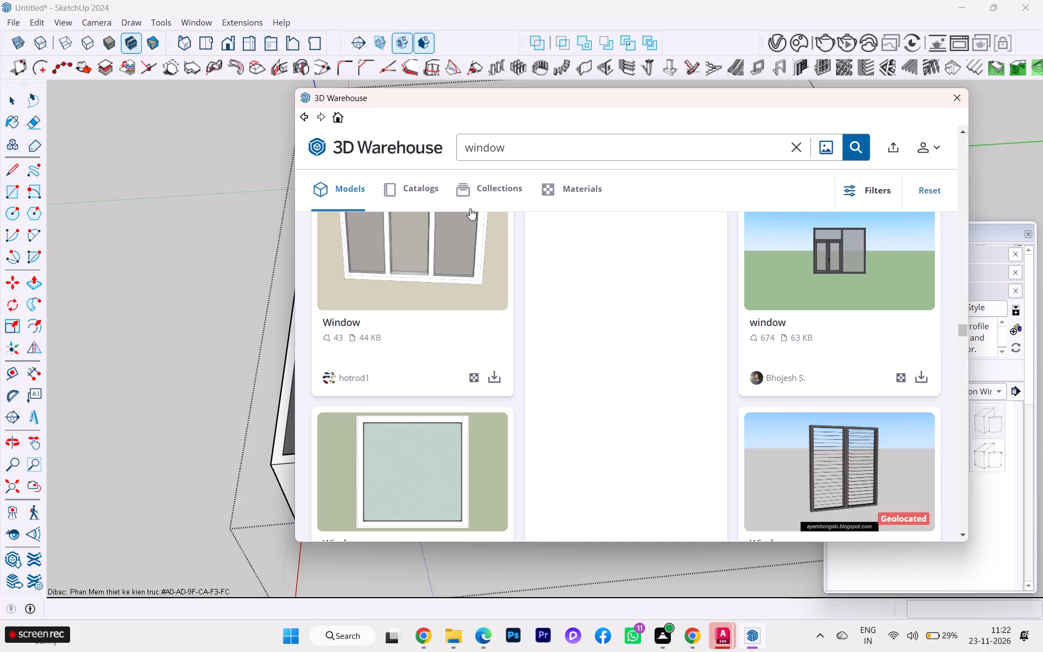
scroll(319, 250, "down", 6)
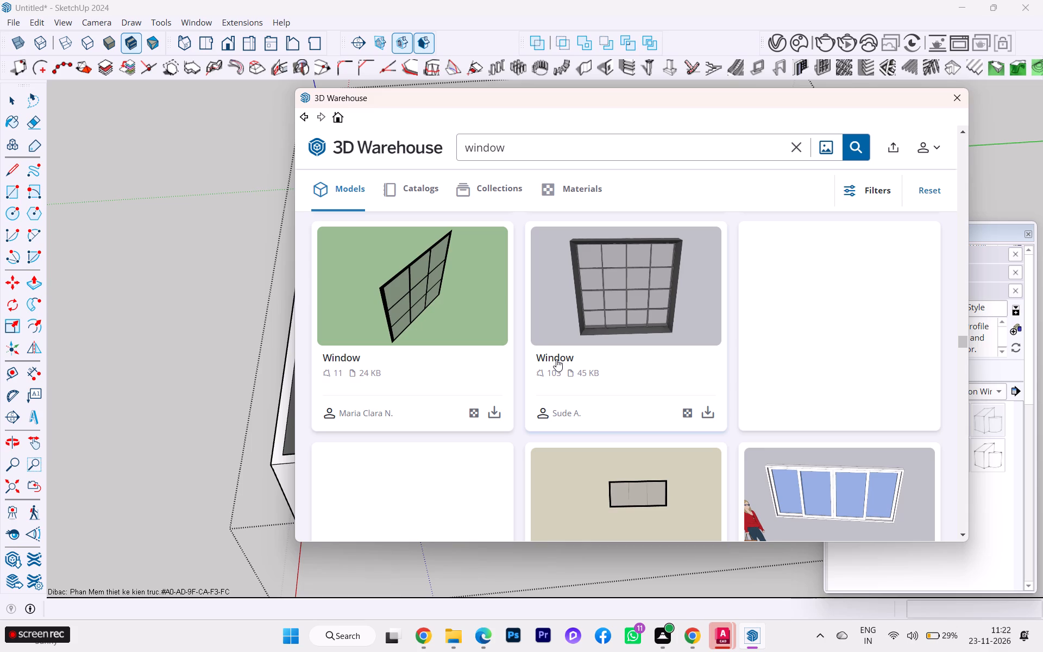
scroll(510, 249, "down", 4)
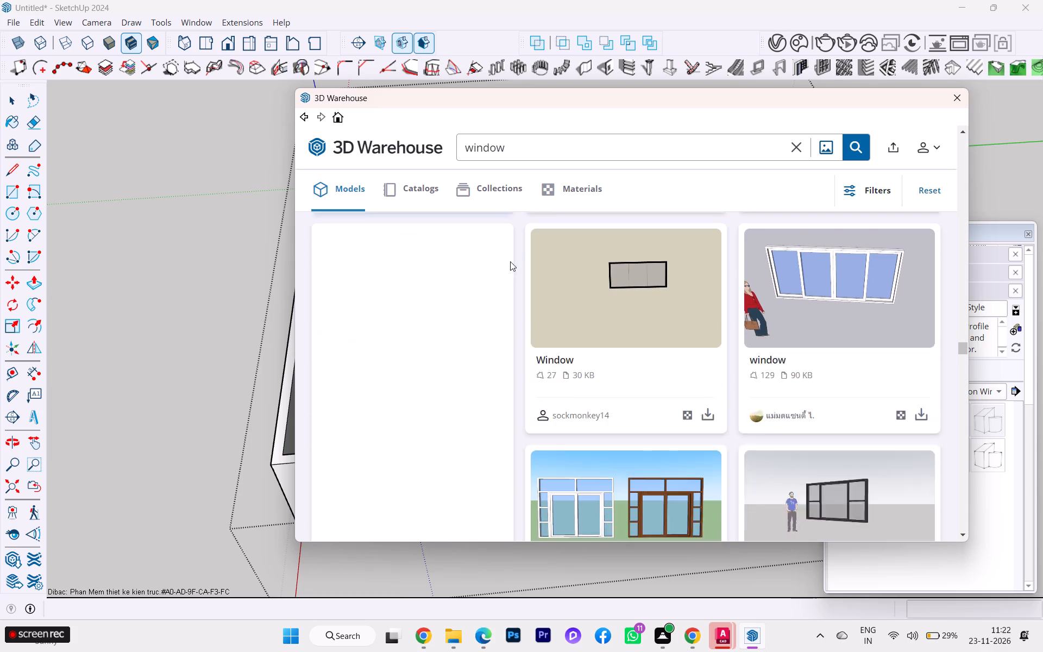
scroll(538, 283, "down", 3)
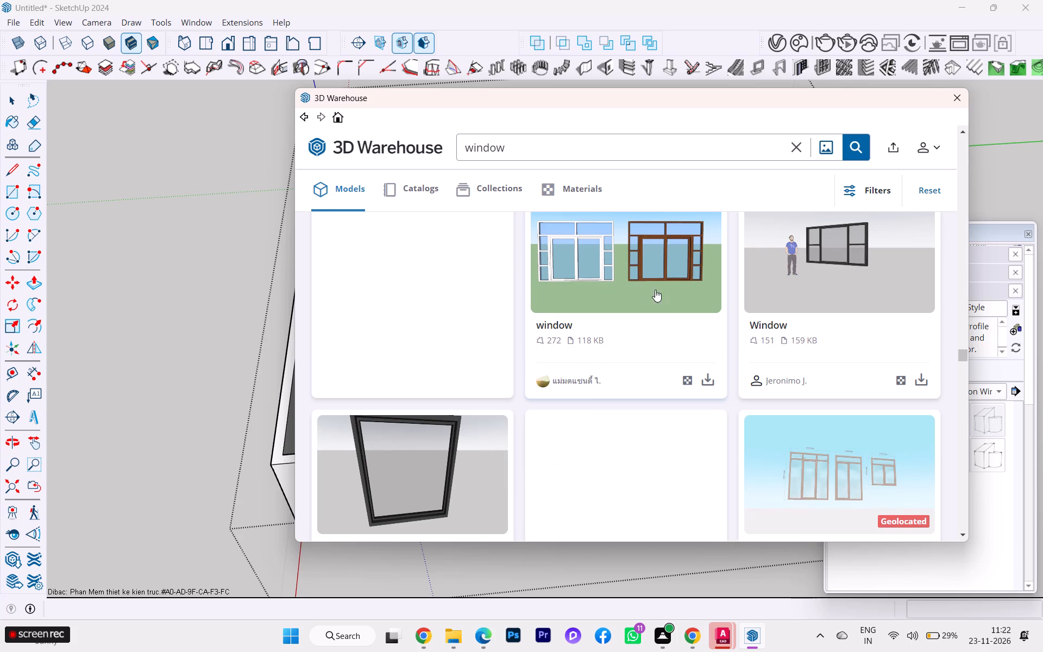
scroll(626, 322, "down", 2)
scroll(626, 329, "up", 2)
scroll(629, 327, "down", 7)
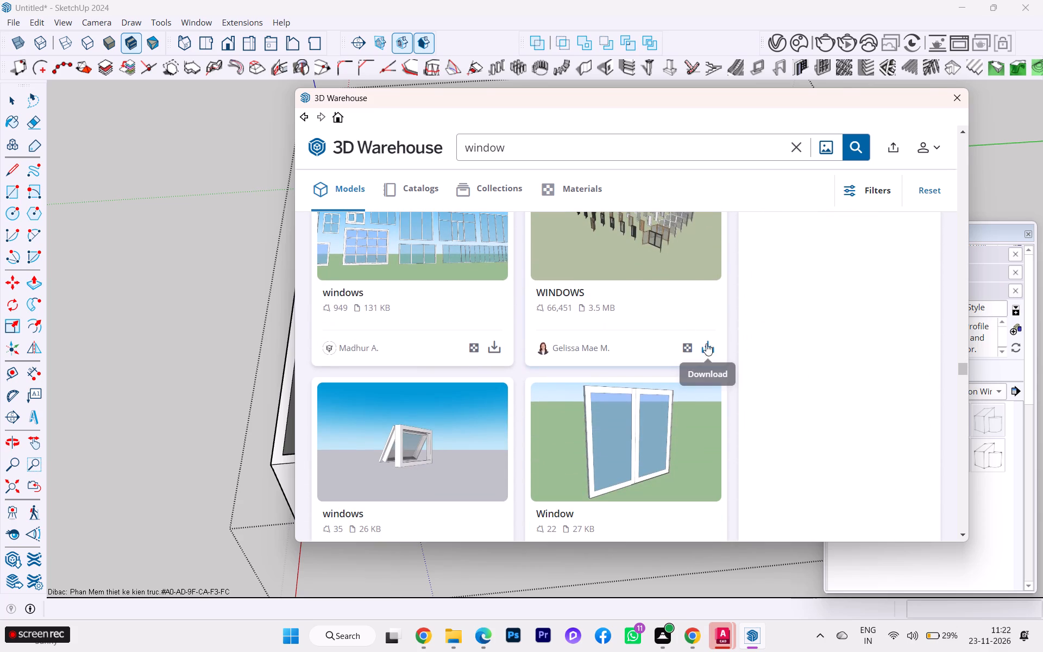
Download the 3.5 MB "WINDOWS" collection from 3D Warehouse into the model and place it beside the floor plan, clear of its walls.
left_click(709, 347)
left_click(575, 333)
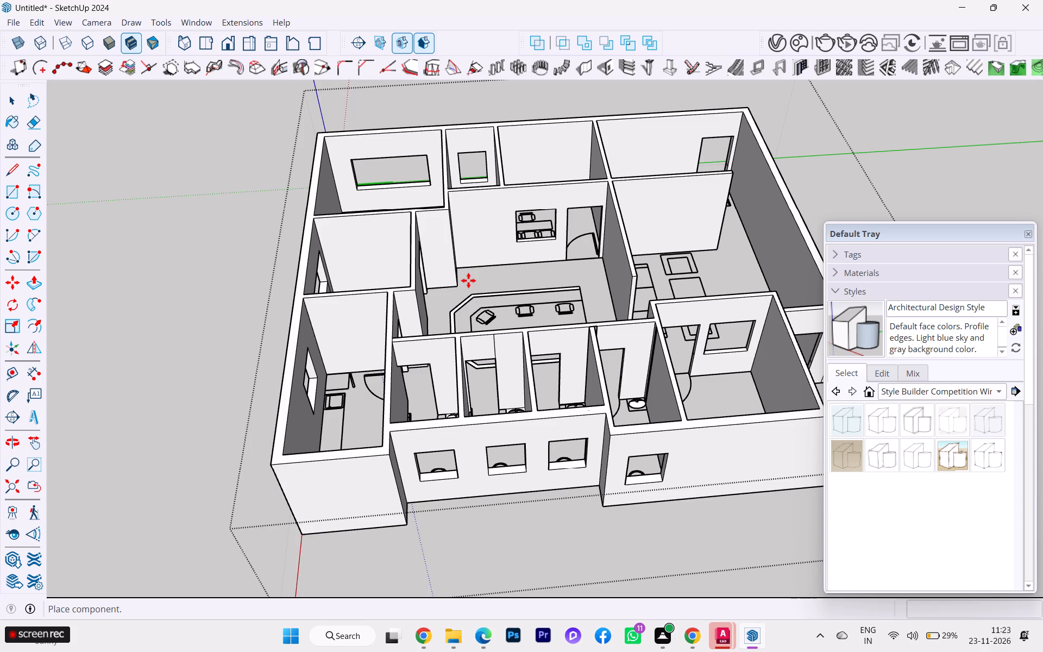
scroll(488, 252, "down", 4)
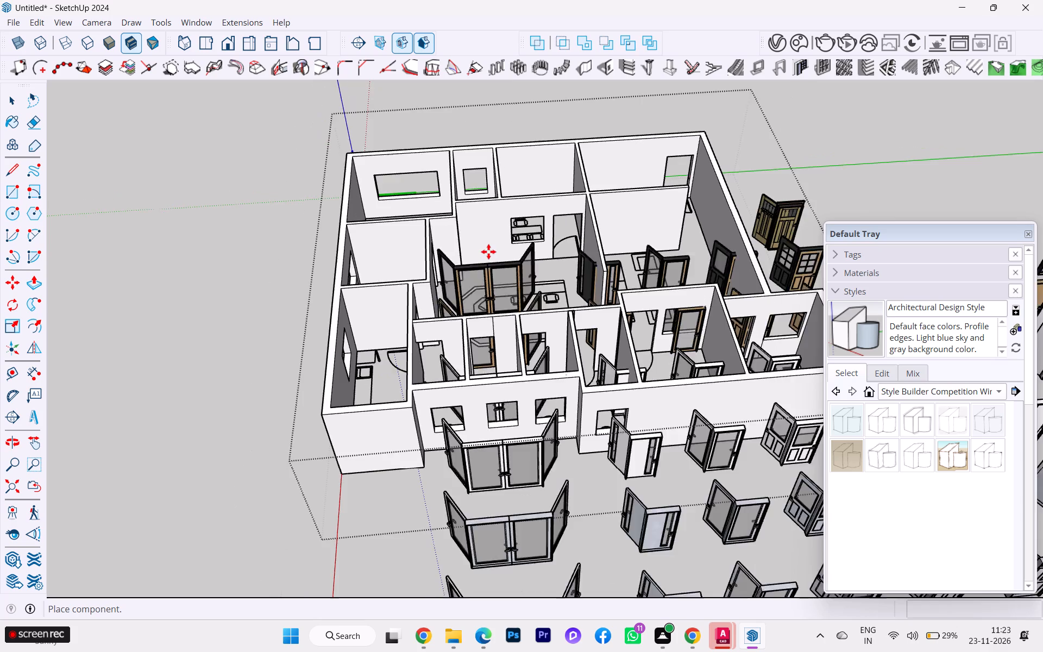
scroll(491, 248, "down", 3)
scroll(582, 243, "down", 1)
scroll(582, 243, "up", 2)
scroll(582, 242, "down", 2)
scroll(581, 242, "up", 3)
scroll(569, 246, "down", 2)
scroll(556, 250, "up", 1)
scroll(552, 252, "down", 3)
scroll(394, 254, "down", 3)
scroll(389, 255, "up", 1)
scroll(388, 255, "down", 1)
scroll(387, 255, "up", 1)
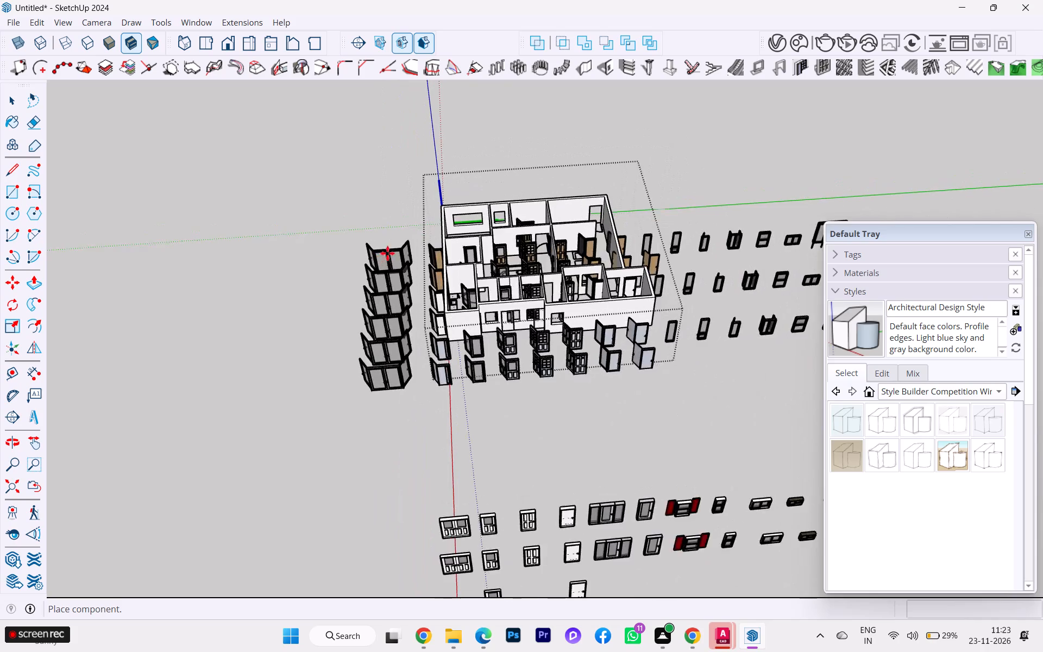
scroll(454, 255, "down", 2)
scroll(493, 260, "up", 2)
scroll(496, 260, "down", 2)
scroll(694, 239, "up", 2)
left_click(675, 240)
scroll(439, 237, "down", 2)
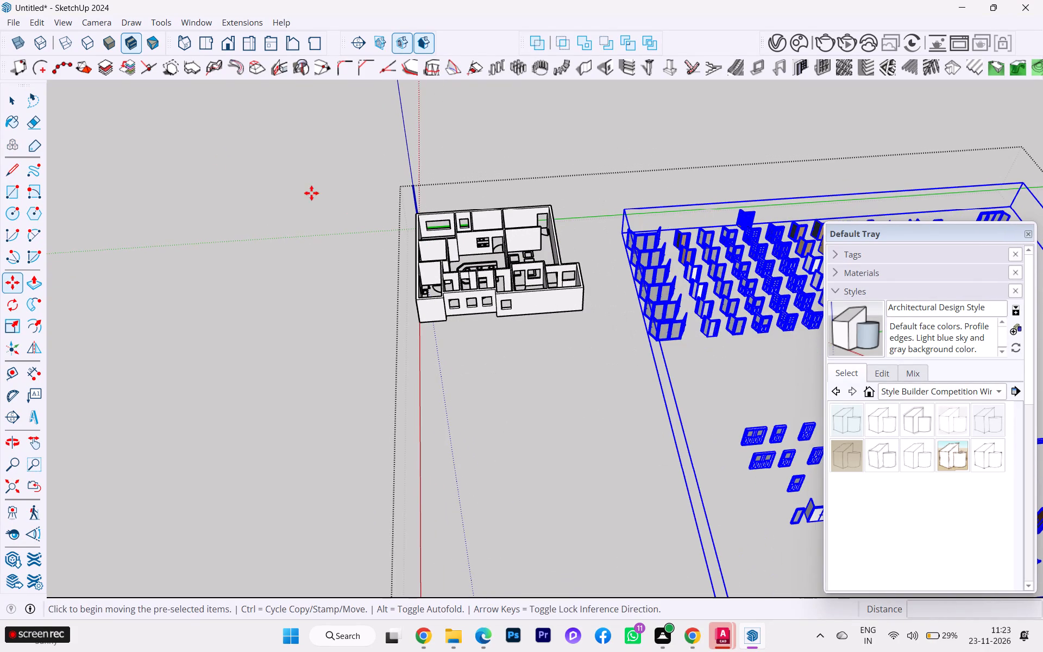
Open the placed door and window collection for editing.
left_click(8, 91)
double_click(700, 276)
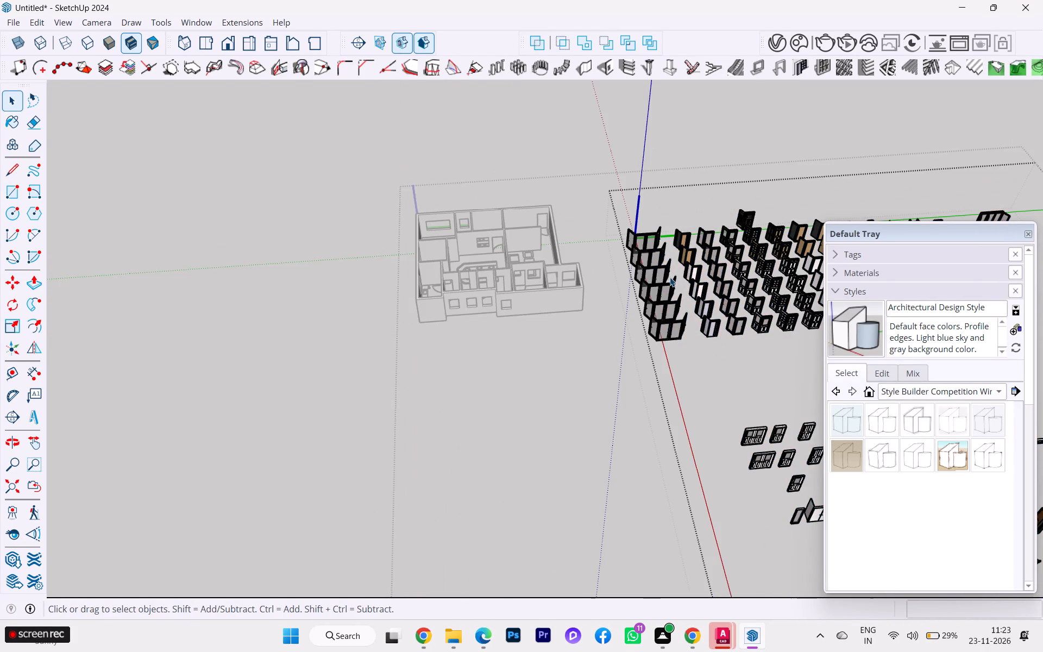
Examine the collection's overall layout and its separate rows of closed doors, glazed panels and shuttered windows.
scroll(537, 273, "down", 7)
scroll(770, 334, "up", 6)
scroll(748, 363, "down", 1)
scroll(696, 402, "up", 1)
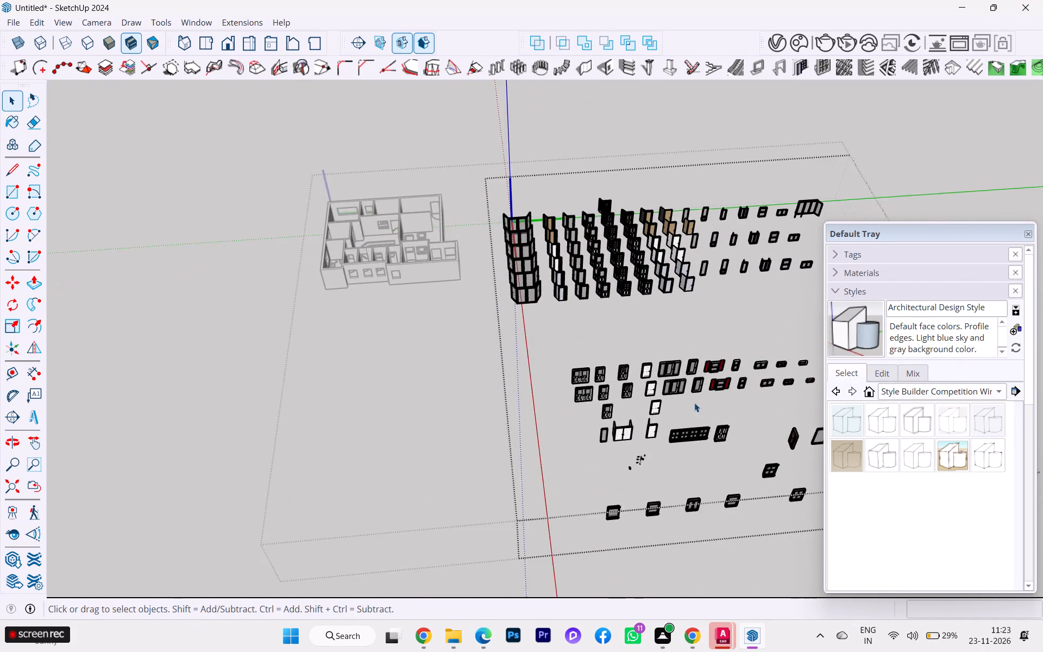
scroll(693, 404, "down", 1)
scroll(693, 404, "up", 1)
scroll(692, 404, "down", 1)
scroll(692, 404, "up", 7)
scroll(671, 417, "down", 1)
scroll(671, 417, "up", 6)
scroll(670, 371, "down", 2)
scroll(669, 370, "up", 1)
scroll(667, 368, "down", 1)
scroll(667, 367, "up", 11)
scroll(646, 347, "down", 1)
scroll(646, 347, "up", 1)
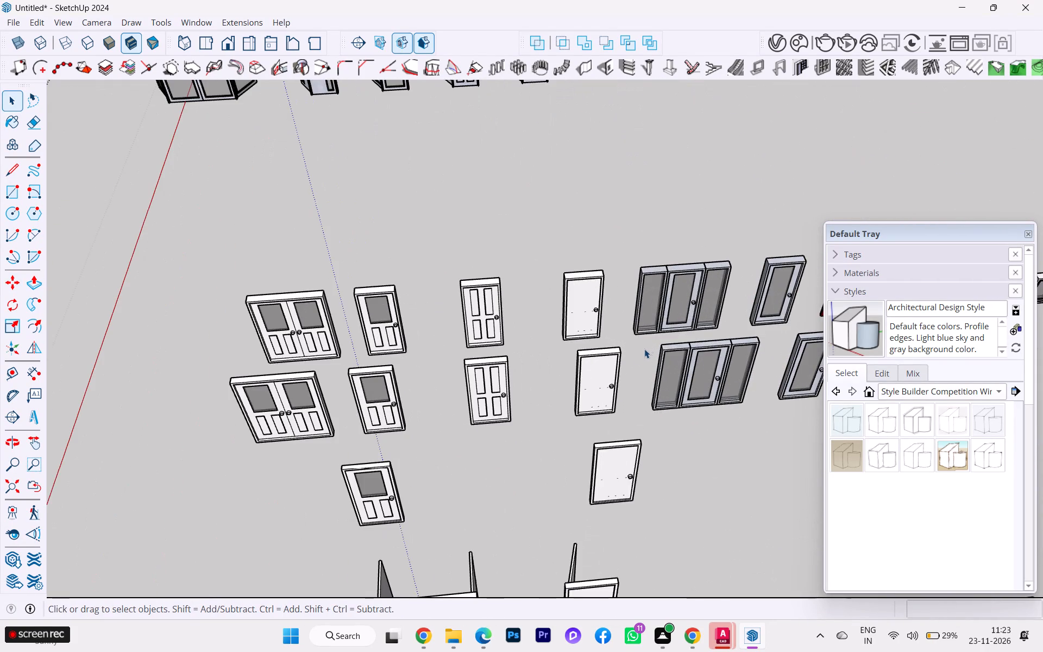
scroll(636, 354, "up", 1)
scroll(635, 352, "down", 1)
scroll(577, 293, "down", 14)
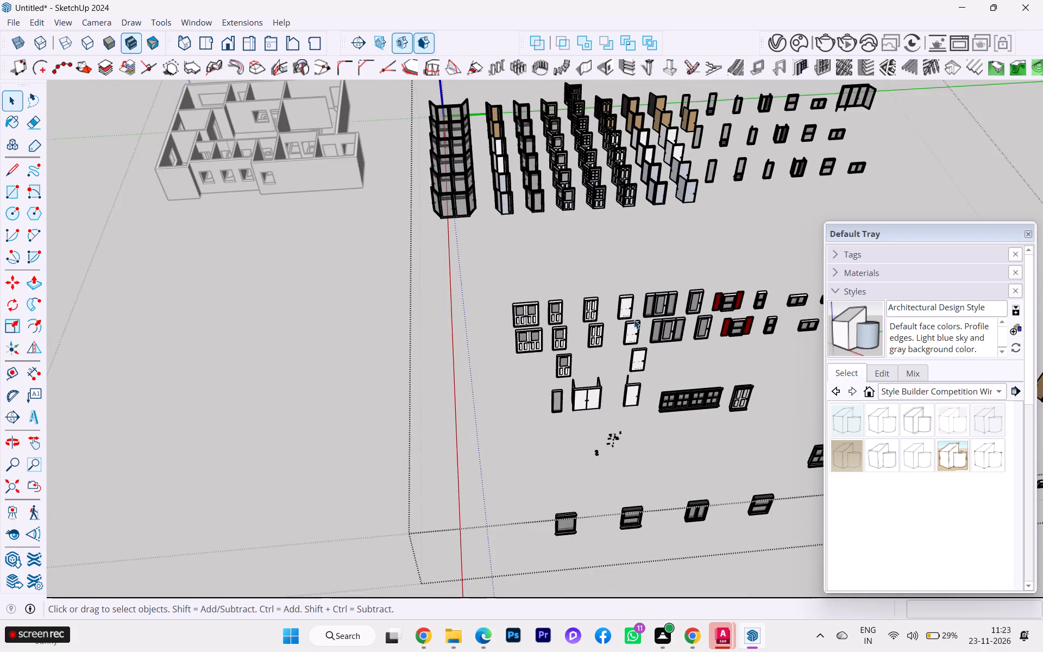
scroll(636, 328, "up", 2)
scroll(638, 329, "down", 1)
scroll(638, 329, "up", 2)
scroll(678, 340, "down", 1)
scroll(678, 340, "up", 3)
scroll(705, 276, "down", 4)
scroll(699, 337, "up", 1)
scroll(700, 337, "down", 3)
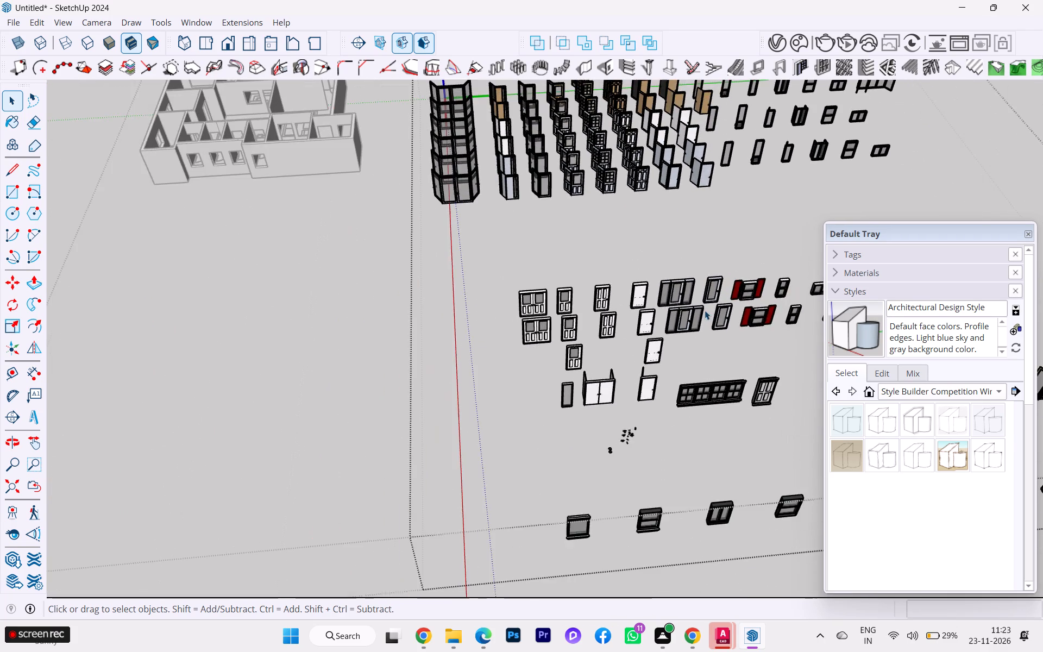
scroll(643, 166, "up", 7)
scroll(657, 146, "down", 1)
scroll(657, 146, "up", 2)
scroll(657, 146, "down", 1)
scroll(657, 146, "up", 2)
scroll(555, 215, "down", 1)
scroll(554, 215, "up", 1)
scroll(552, 216, "down", 3)
scroll(552, 216, "up", 1)
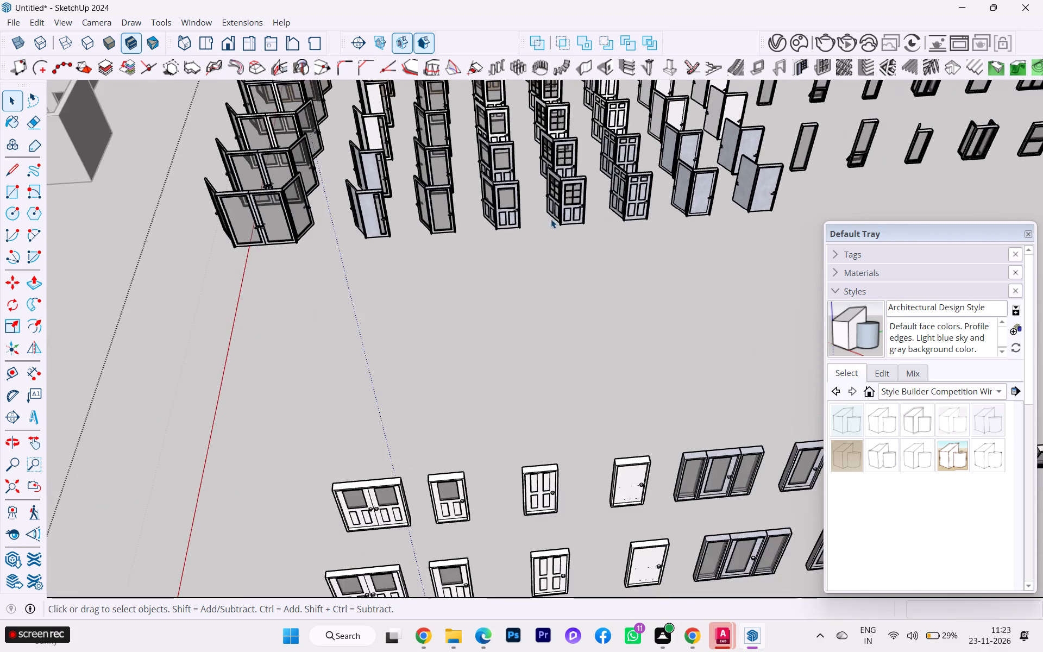
Inspect the open hinged doors in the collection up close, comparing the timber, white and grey glazed and panelled types.
scroll(551, 240, "down", 2)
scroll(552, 243, "up", 1)
scroll(552, 244, "down", 11)
scroll(608, 111, "up", 11)
scroll(594, 146, "down", 2)
scroll(594, 146, "up", 13)
scroll(601, 160, "down", 2)
scroll(601, 160, "up", 2)
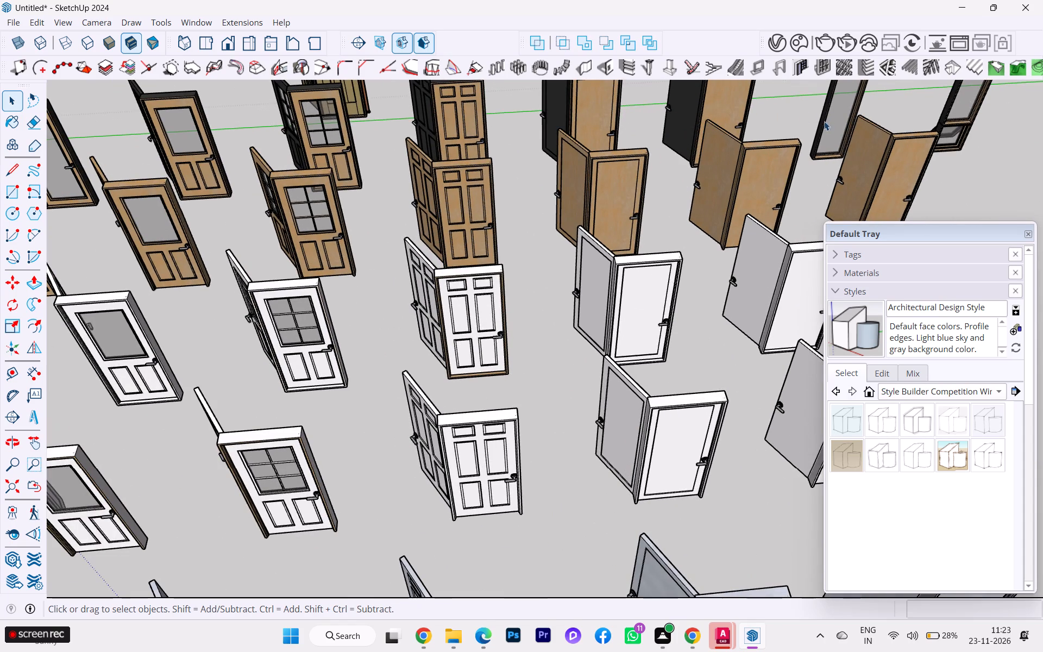
scroll(859, 135, "down", 1)
scroll(284, 205, "up", 9)
scroll(416, 185, "down", 1)
middle_click_drag(421, 181, 473, 177)
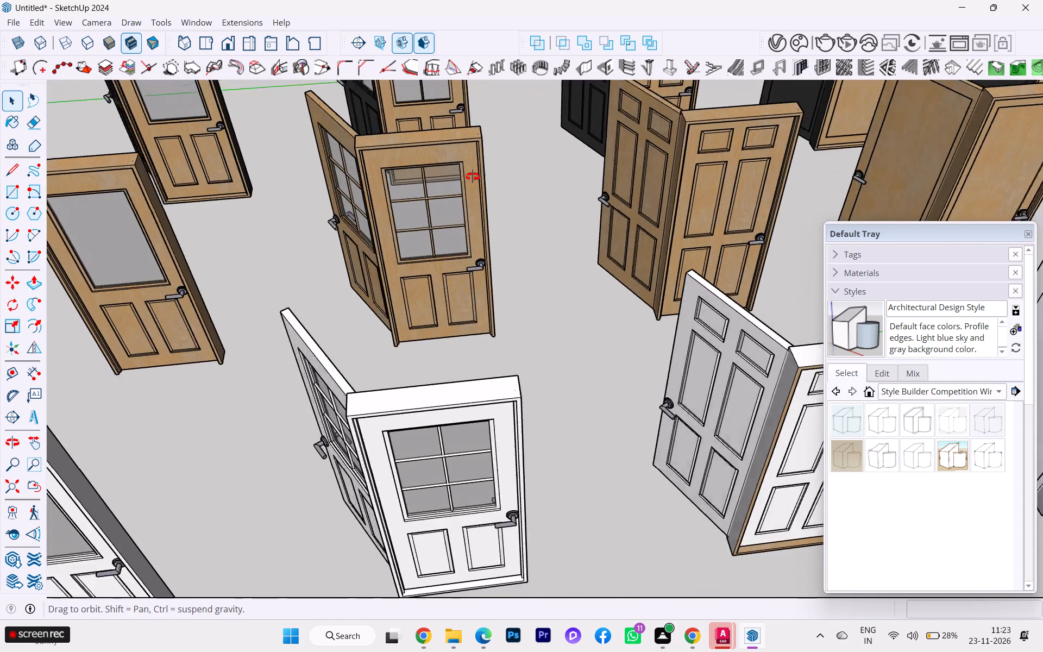
middle_click_drag(473, 177, 661, 147)
scroll(648, 156, "down", 1)
scroll(599, 170, "up", 1)
scroll(595, 170, "down", 2)
scroll(587, 171, "up", 1)
scroll(567, 173, "down", 1)
scroll(444, 207, "down", 3)
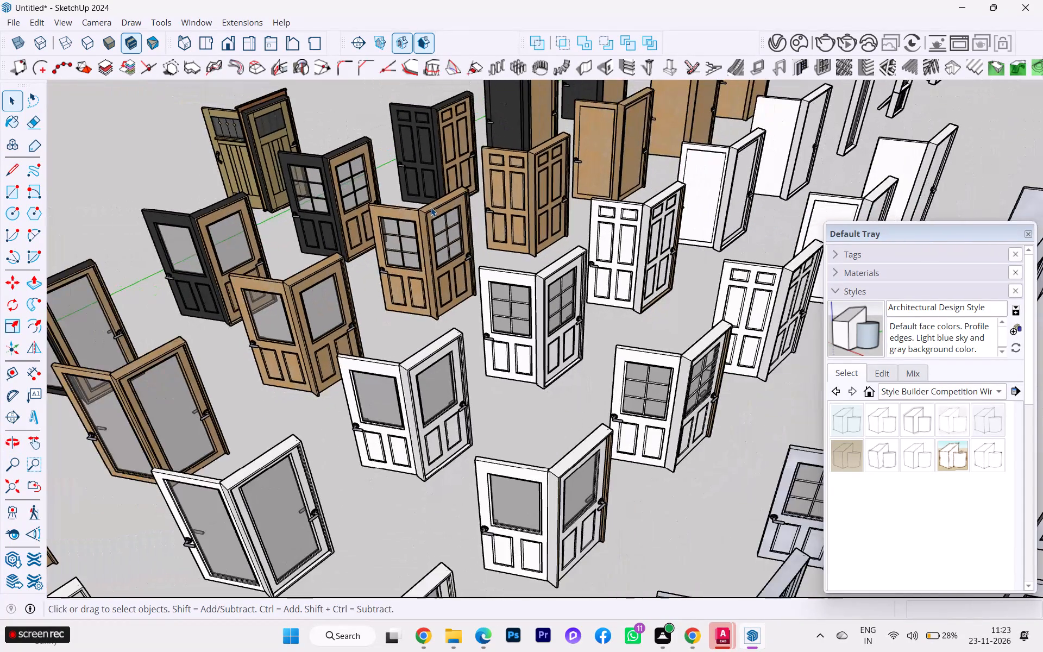
scroll(522, 192, "down", 4)
scroll(461, 244, "down", 1)
scroll(299, 321, "up", 1)
scroll(296, 322, "down", 2)
scroll(295, 323, "up", 2)
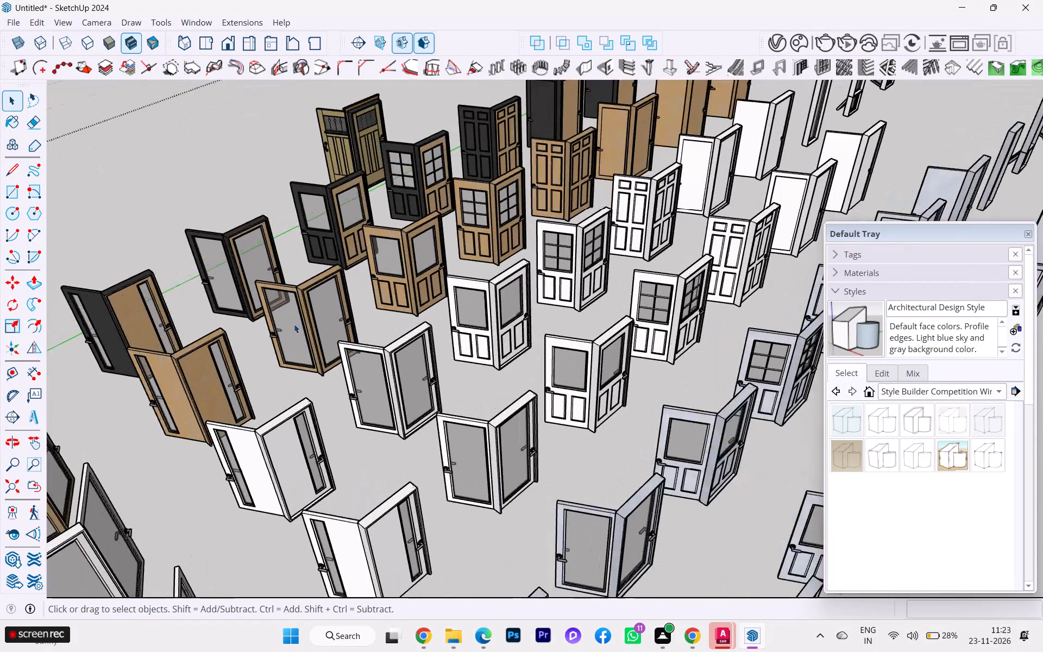
scroll(296, 315, "up", 1)
scroll(297, 315, "down", 2)
scroll(297, 315, "up", 3)
scroll(297, 315, "down", 2)
scroll(297, 315, "up", 4)
scroll(381, 234, "up", 2)
scroll(409, 221, "down", 4)
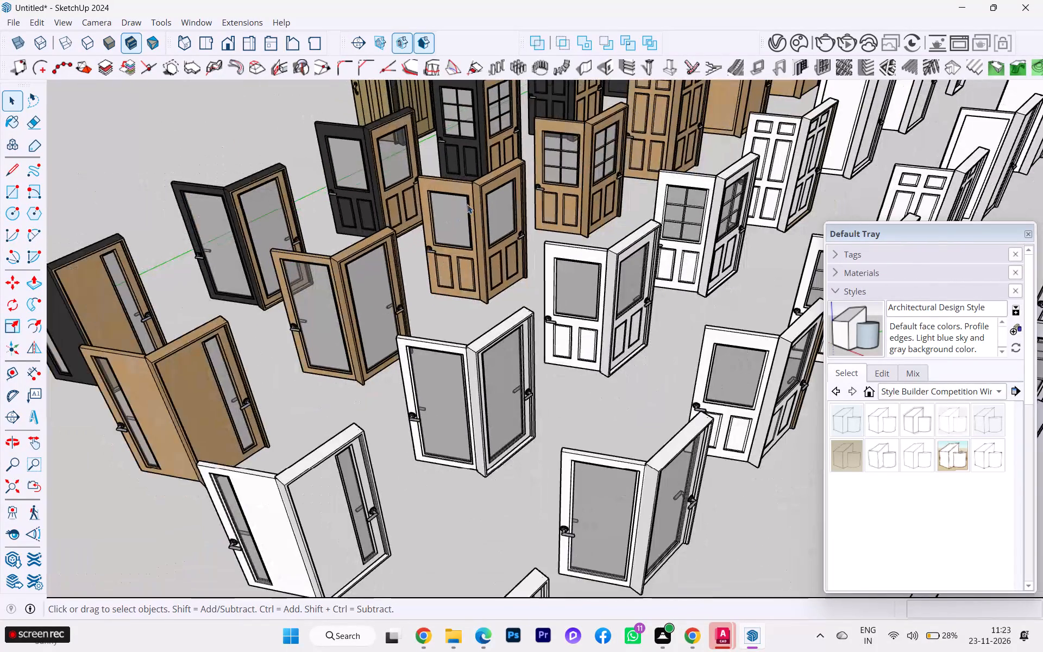
scroll(515, 197, "down", 1)
scroll(515, 197, "up", 2)
scroll(515, 197, "down", 11)
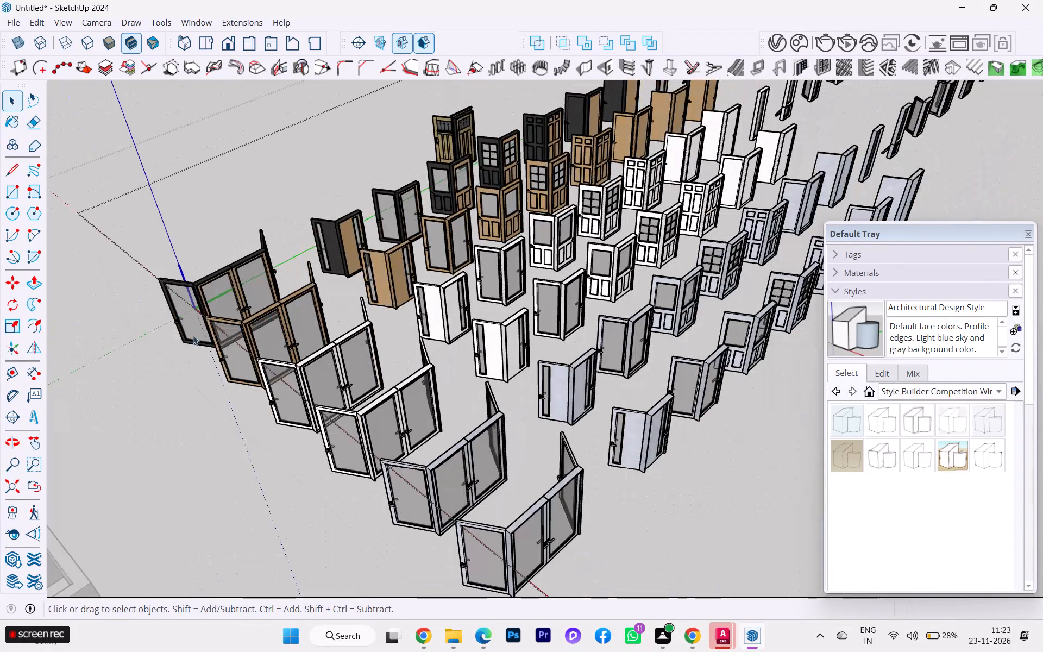
scroll(290, 349, "up", 1)
scroll(627, 210, "up", 5)
scroll(637, 215, "down", 1)
scroll(637, 215, "up", 5)
scroll(637, 215, "down", 1)
scroll(637, 215, "up", 2)
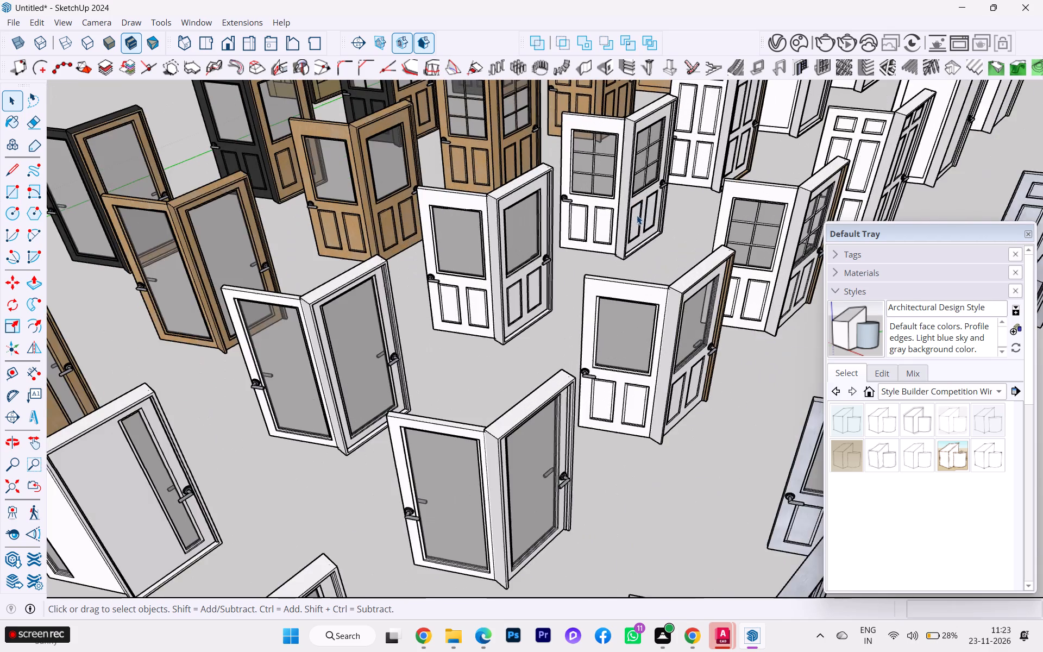
scroll(502, 230, "down", 3)
Compare the full rows of hinged doors with the narrow window units beside them in the collection.
middle_click_drag(569, 227, 281, 278)
scroll(312, 244, "down", 5)
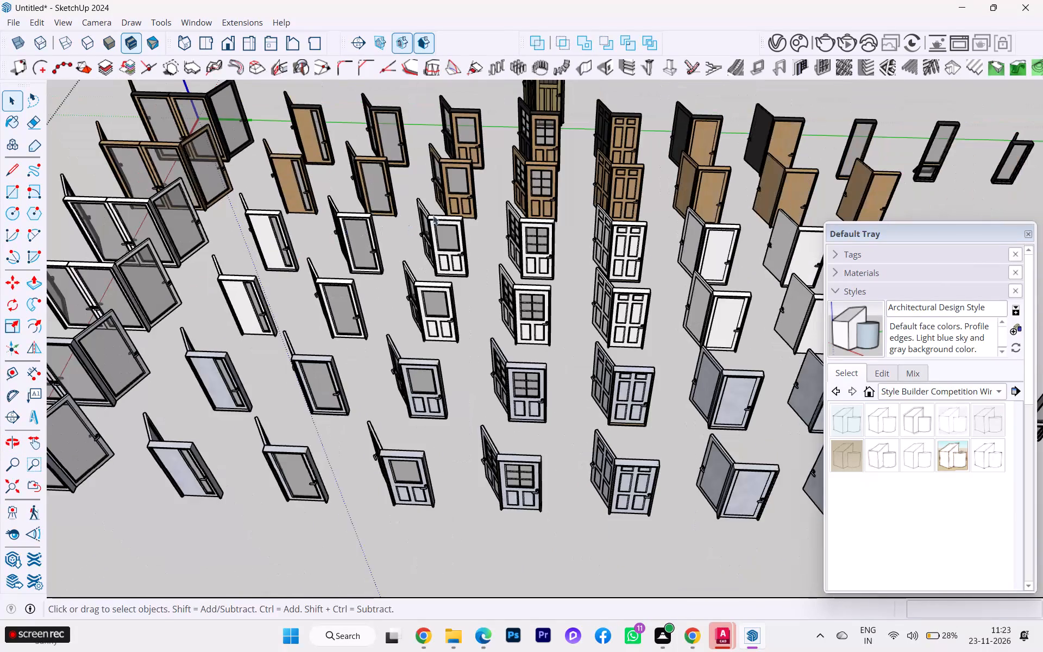
scroll(450, 189, "down", 2)
scroll(450, 188, "up", 1)
scroll(450, 188, "down", 2)
scroll(713, 226, "up", 7)
scroll(461, 199, "down", 4)
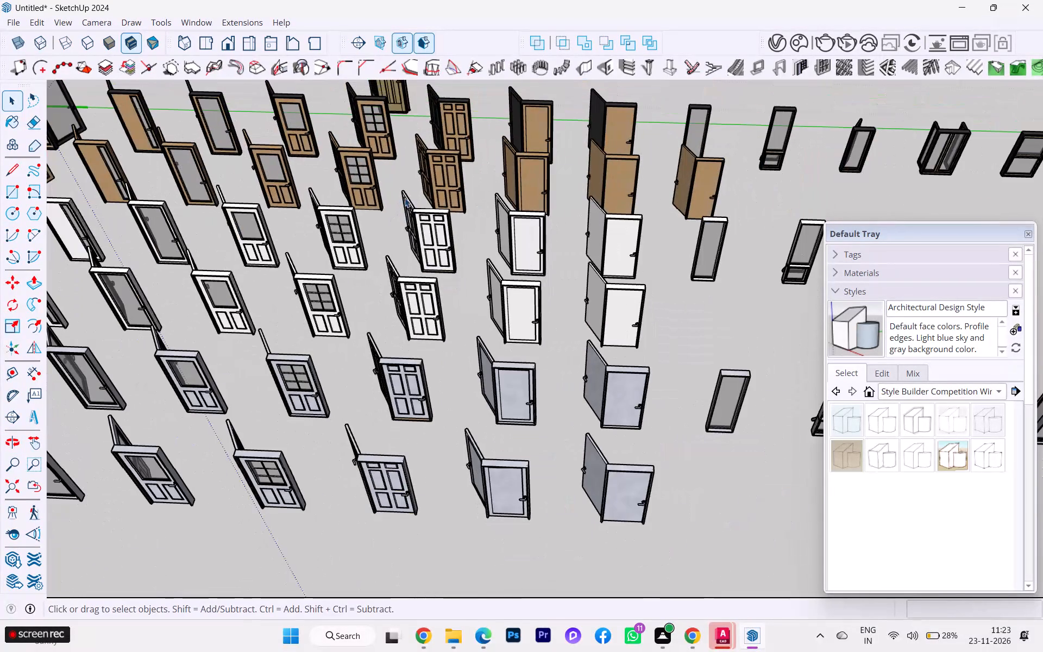
scroll(461, 189, "down", 2)
scroll(461, 189, "up", 1)
scroll(461, 189, "down", 3)
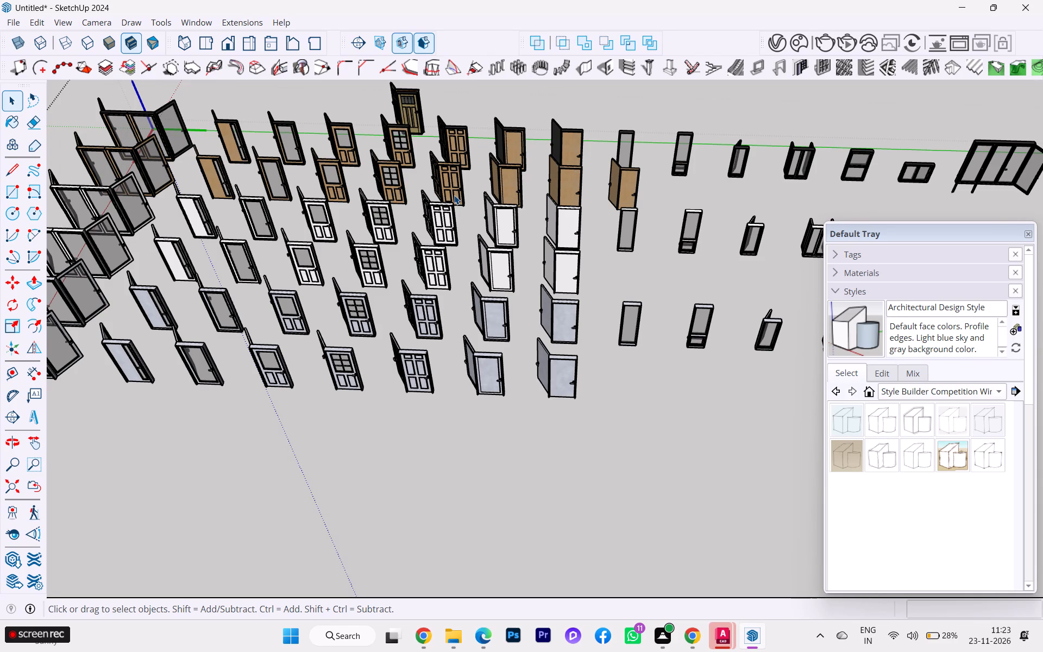
scroll(414, 261, "down", 2)
scroll(414, 261, "up", 1)
scroll(414, 261, "down", 2)
scroll(624, 265, "down", 1)
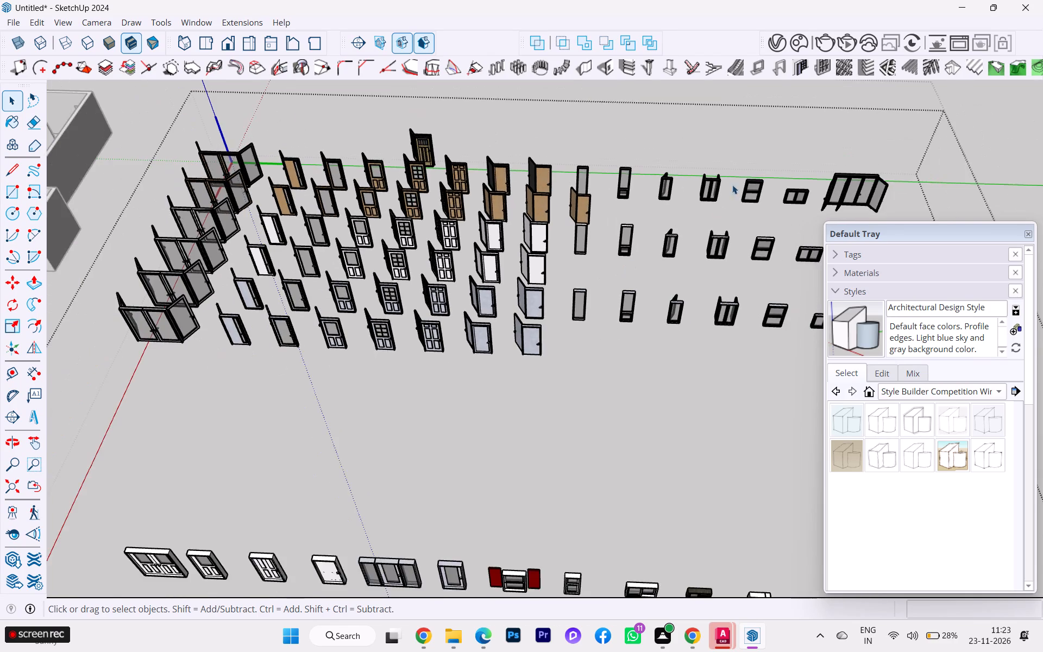
Inspect the closed white doors in the collection up close, comparing the half-glazed double and single, panelled and plain types.
scroll(732, 185, "down", 1)
scroll(746, 167, "up", 2)
scroll(746, 167, "down", 2)
scroll(550, 184, "down", 5)
scroll(539, 181, "up", 1)
scroll(537, 181, "down", 1)
scroll(336, 460, "up", 8)
scroll(357, 438, "down", 3)
scroll(357, 438, "up", 1)
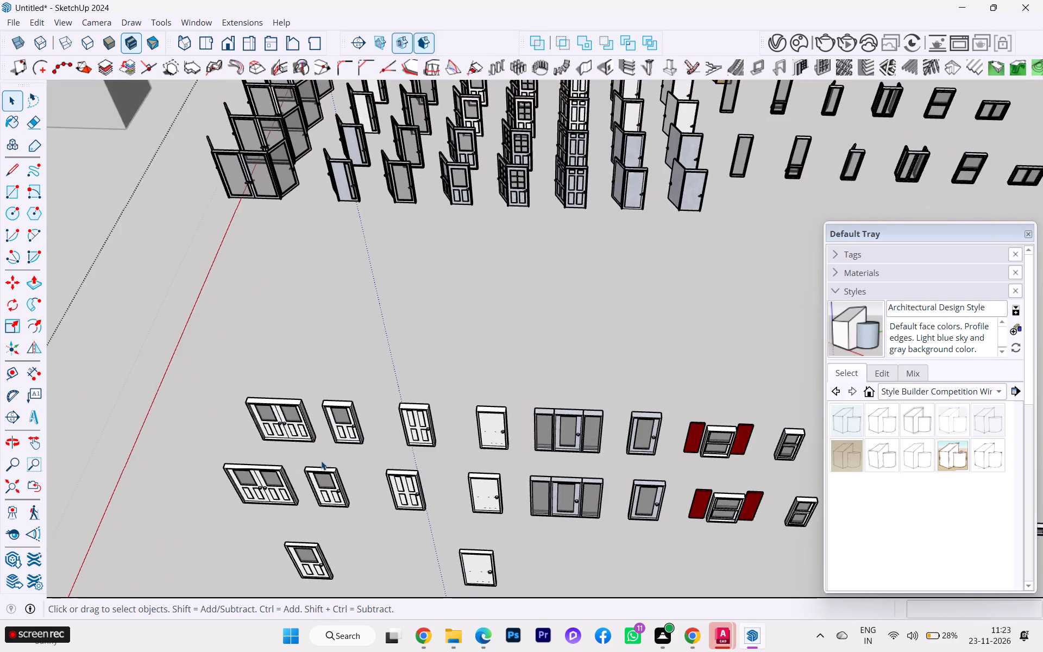
middle_click_drag(321, 461, 358, 340)
scroll(339, 440, "up", 3)
scroll(339, 440, "down", 1)
scroll(339, 440, "up", 1)
scroll(232, 438, "up", 1)
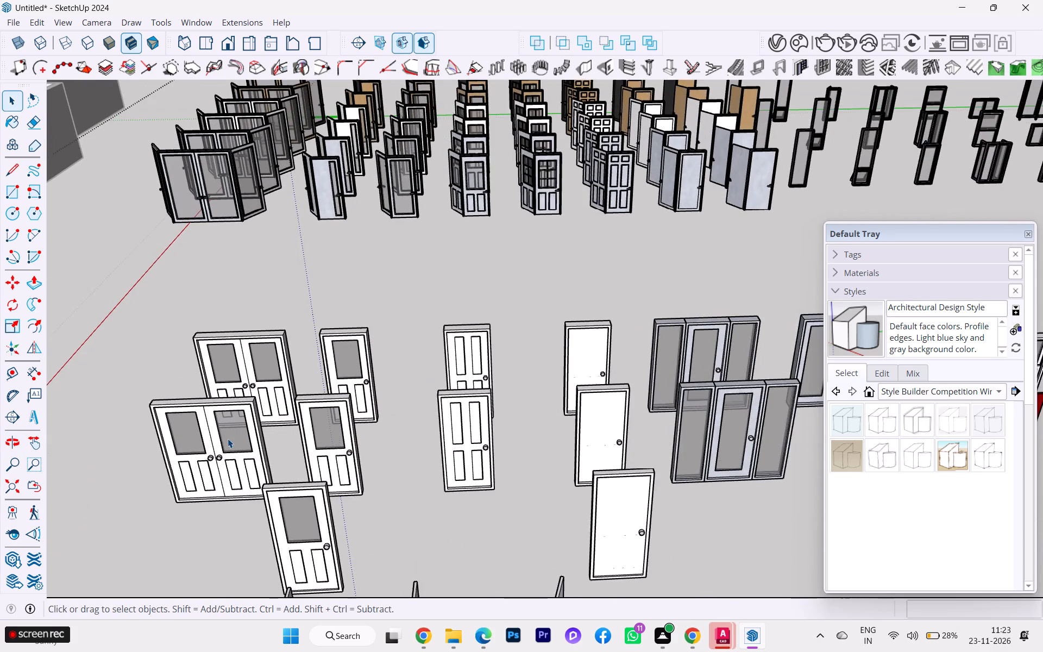
scroll(226, 438, "up", 6)
scroll(234, 429, "down", 1)
scroll(234, 429, "up", 1)
scroll(238, 406, "down", 10)
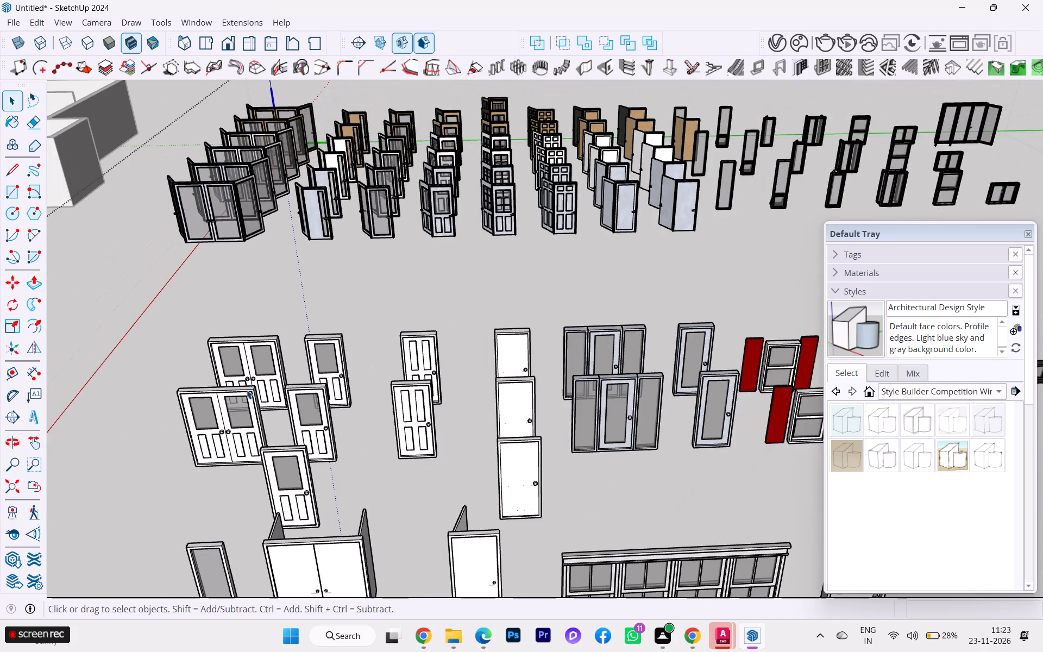
Compare the closed white doors with the grey glazed panels, the four-bay window and the panelled door in the row before them.
scroll(364, 373, "down", 1)
scroll(367, 374, "up", 1)
scroll(370, 374, "down", 2)
scroll(593, 405, "down", 1)
scroll(594, 405, "up", 7)
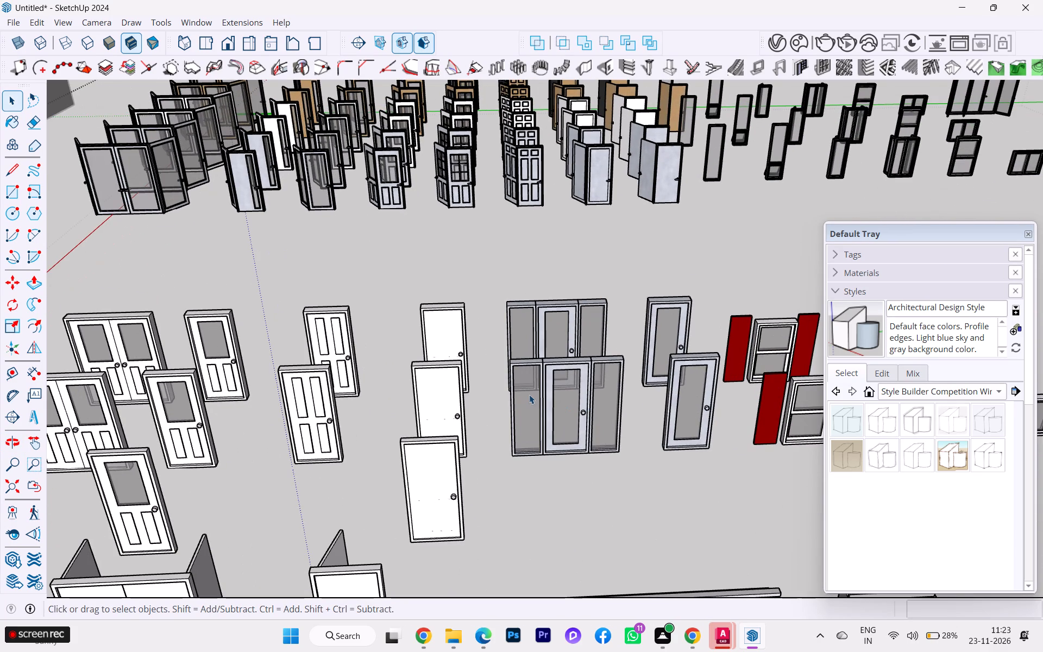
scroll(523, 393, "down", 5)
scroll(519, 387, "up", 2)
scroll(568, 323, "down", 4)
scroll(567, 322, "up", 3)
scroll(567, 322, "down", 1)
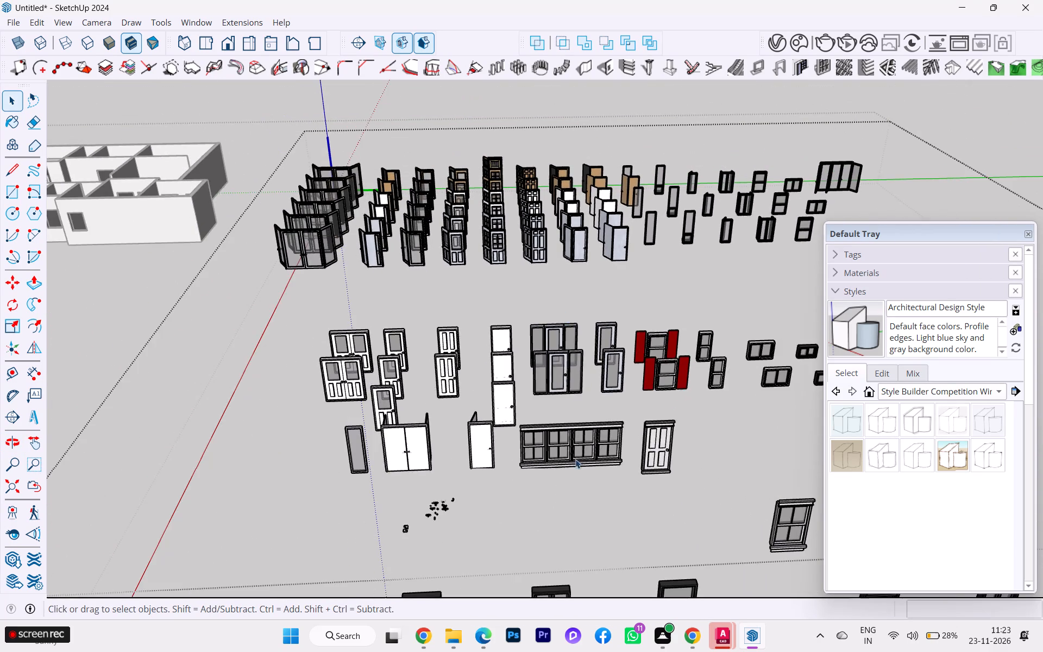
scroll(561, 467, "up", 6)
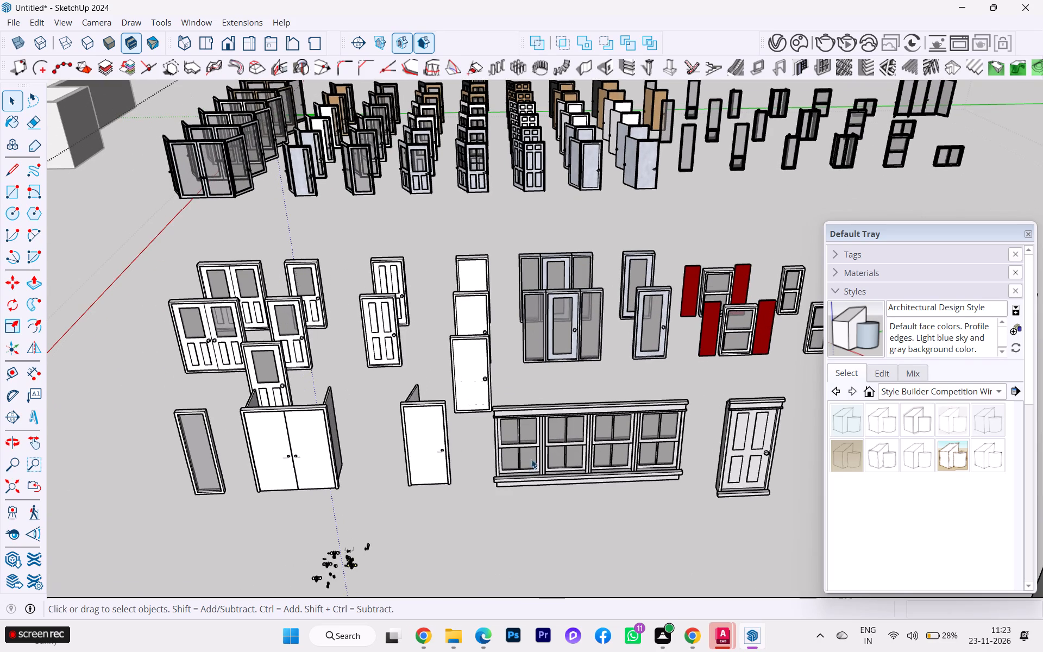
scroll(523, 394, "up", 1)
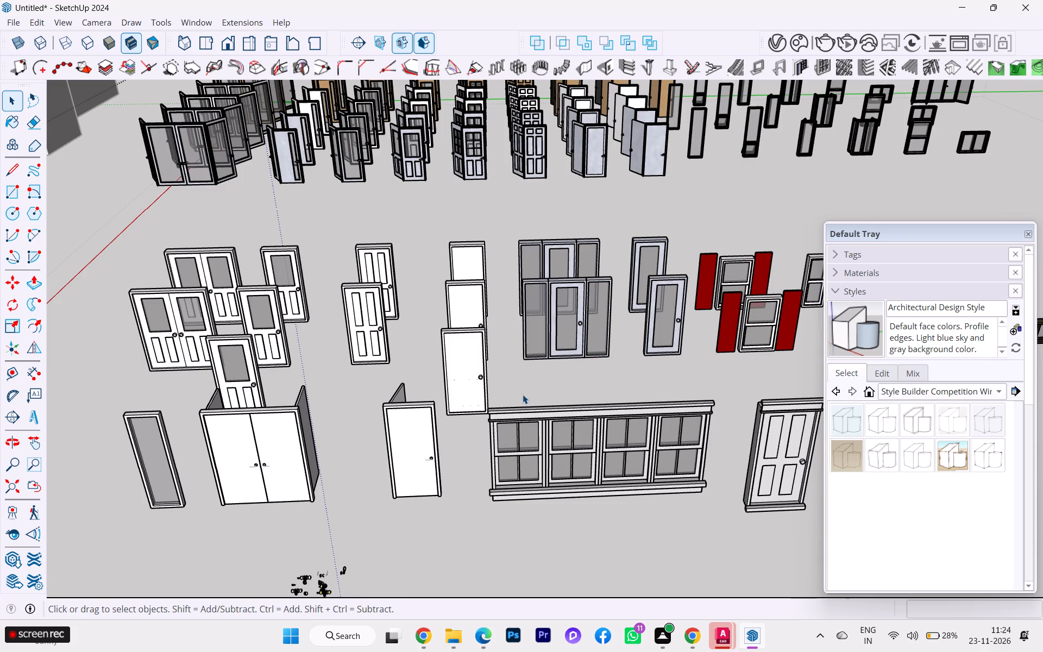
Examine the plain double door, the single door and the tall glazed panel beside the half-glazed panelled doors.
scroll(422, 479, "down", 5)
scroll(436, 469, "up", 2)
scroll(439, 467, "down", 2)
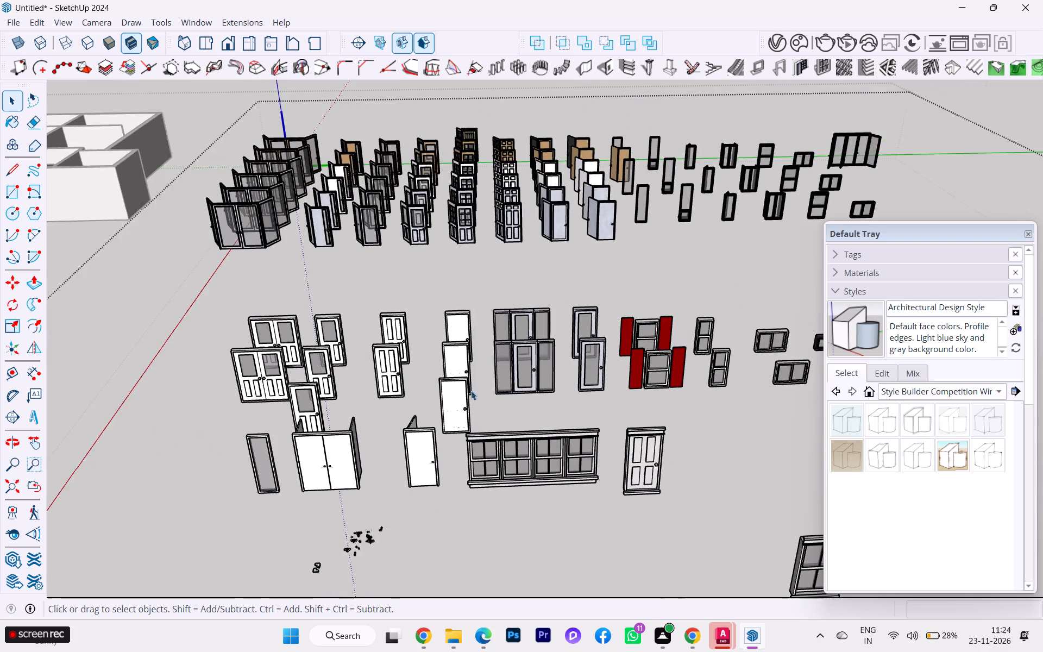
scroll(493, 353, "down", 4)
scroll(493, 352, "up", 1)
scroll(493, 352, "down", 4)
scroll(493, 352, "up", 1)
scroll(505, 440, "up", 6)
scroll(627, 356, "up", 1)
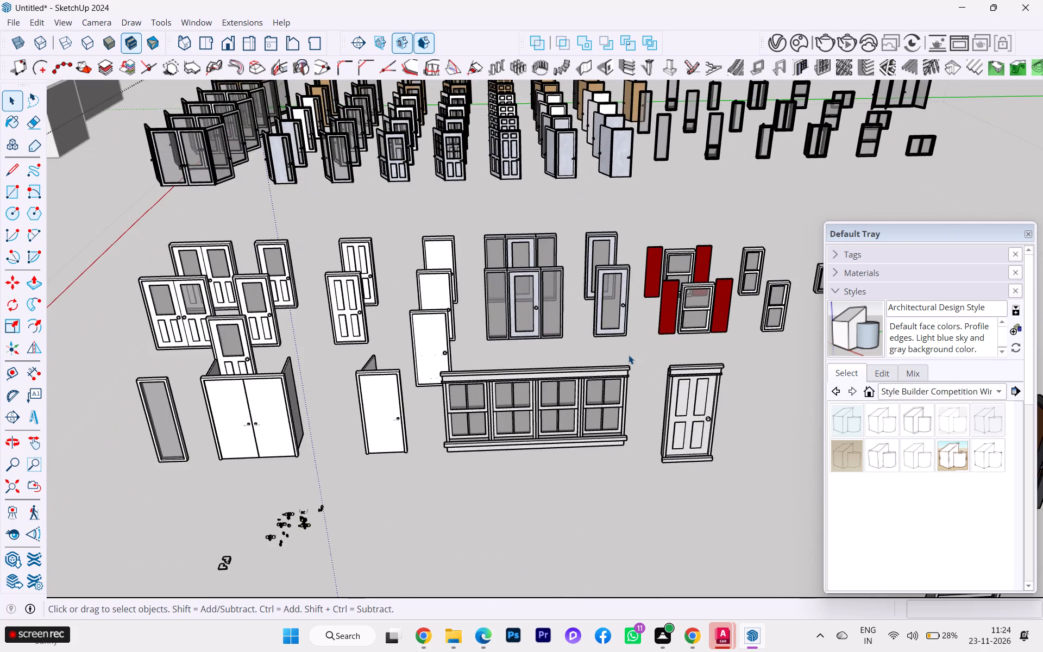
scroll(547, 254, "up", 3)
scroll(691, 252, "down", 3)
scroll(691, 252, "up", 1)
scroll(691, 252, "down", 3)
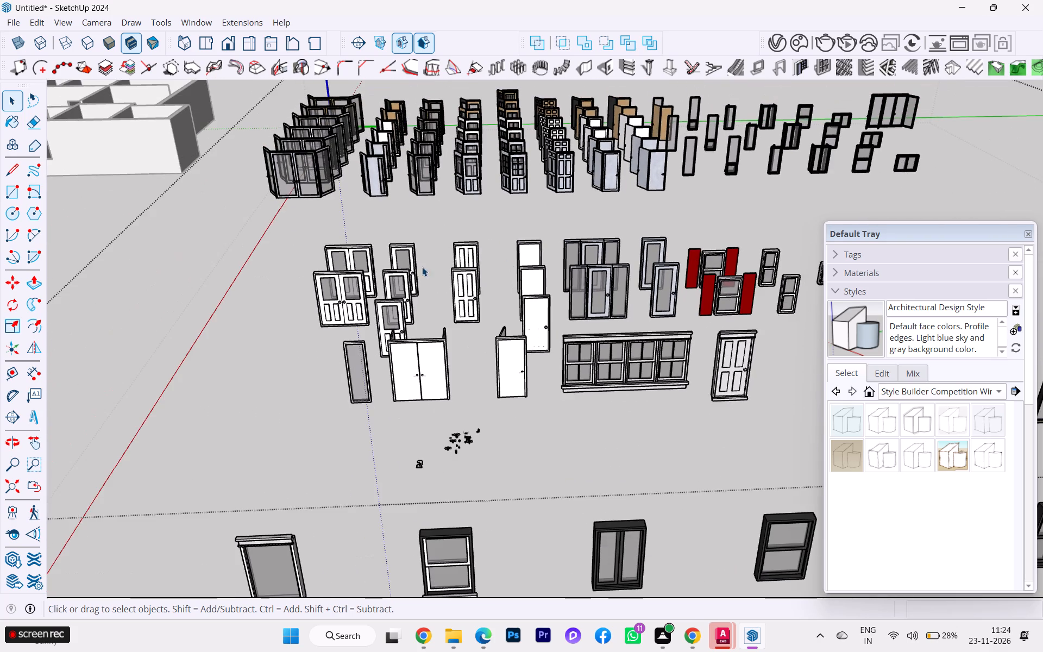
scroll(339, 299, "up", 4)
scroll(375, 271, "up", 3)
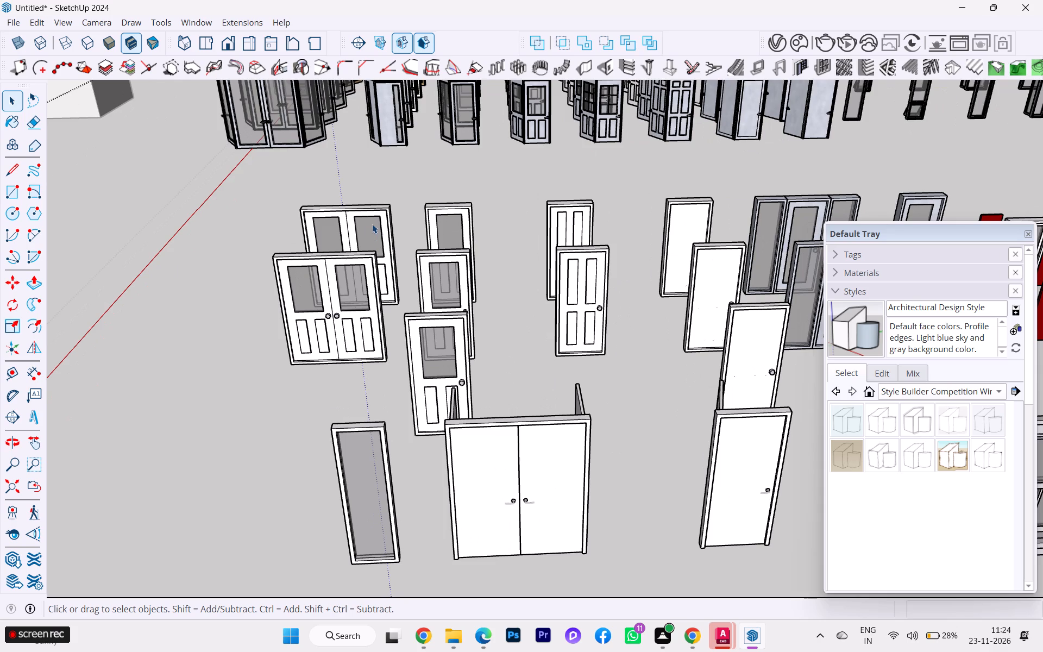
Survey the collection's closed-door rows together with the separate framed windows standing in front of them.
scroll(401, 249, "down", 1)
scroll(403, 250, "up", 1)
scroll(407, 254, "down", 4)
scroll(431, 280, "up", 1)
scroll(432, 283, "down", 1)
scroll(486, 303, "down", 8)
scroll(476, 325, "up", 1)
scroll(475, 327, "down", 1)
scroll(472, 367, "up", 2)
scroll(473, 369, "down", 1)
scroll(473, 369, "up", 2)
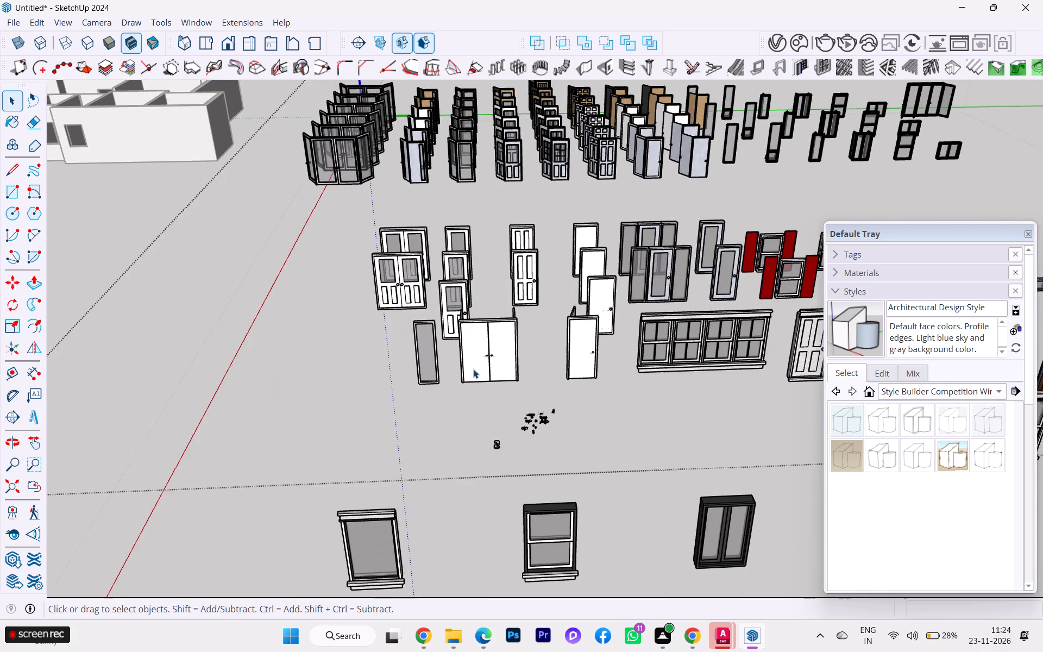
scroll(360, 400, "down", 4)
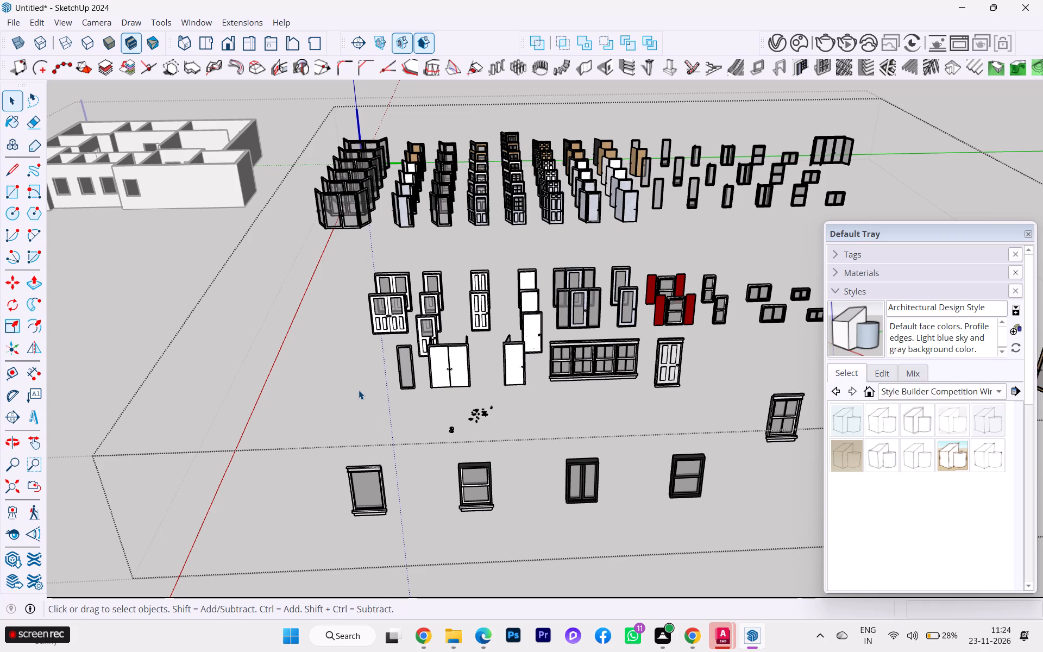
scroll(520, 393, "up", 5)
scroll(720, 269, "up", 7)
scroll(761, 273, "down", 3)
scroll(654, 310, "down", 2)
scroll(654, 311, "up", 1)
scroll(654, 311, "down", 3)
scroll(580, 370, "down", 1)
scroll(580, 370, "up", 1)
Examine the closed doors, four-bay window and red-shuttered windows from an oblique angle.
middle_click_drag(587, 370, 667, 381)
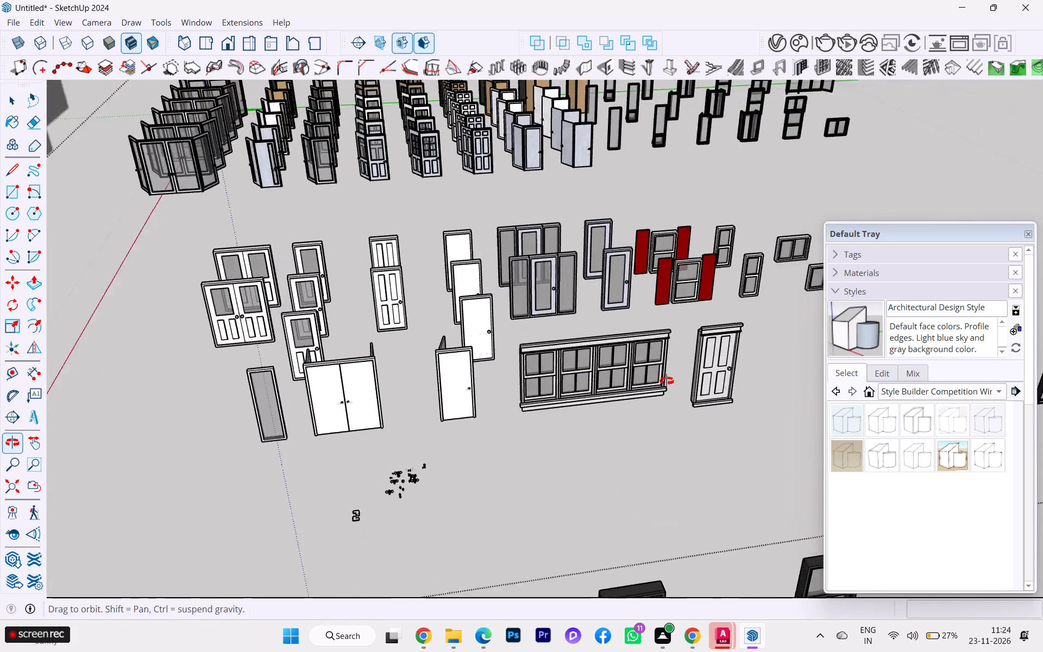
middle_click_drag(667, 381, 723, 393)
scroll(458, 270, "up", 3)
scroll(463, 285, "down", 4)
scroll(720, 406, "up", 1)
scroll(720, 406, "down", 2)
scroll(721, 406, "up", 2)
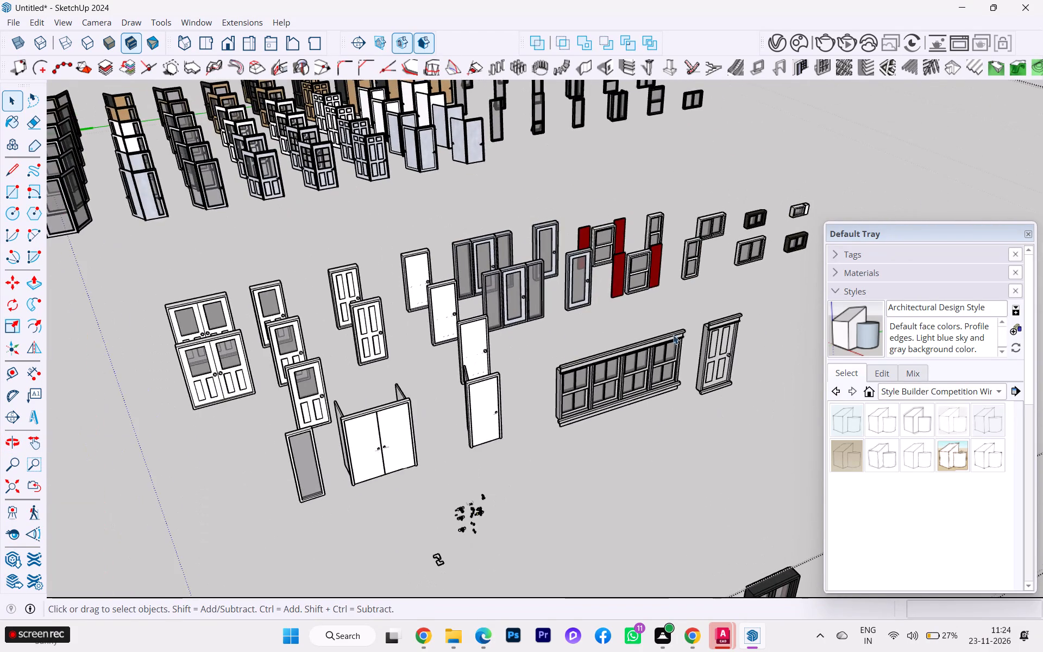
scroll(419, 156, "up", 2)
scroll(419, 156, "down", 2)
scroll(419, 156, "up", 3)
scroll(419, 156, "down", 1)
scroll(419, 156, "up", 3)
scroll(481, 123, "down", 1)
scroll(481, 123, "up", 2)
scroll(481, 123, "down", 1)
scroll(481, 123, "up", 4)
scroll(481, 123, "down", 5)
scroll(481, 123, "up", 5)
scroll(481, 123, "down", 5)
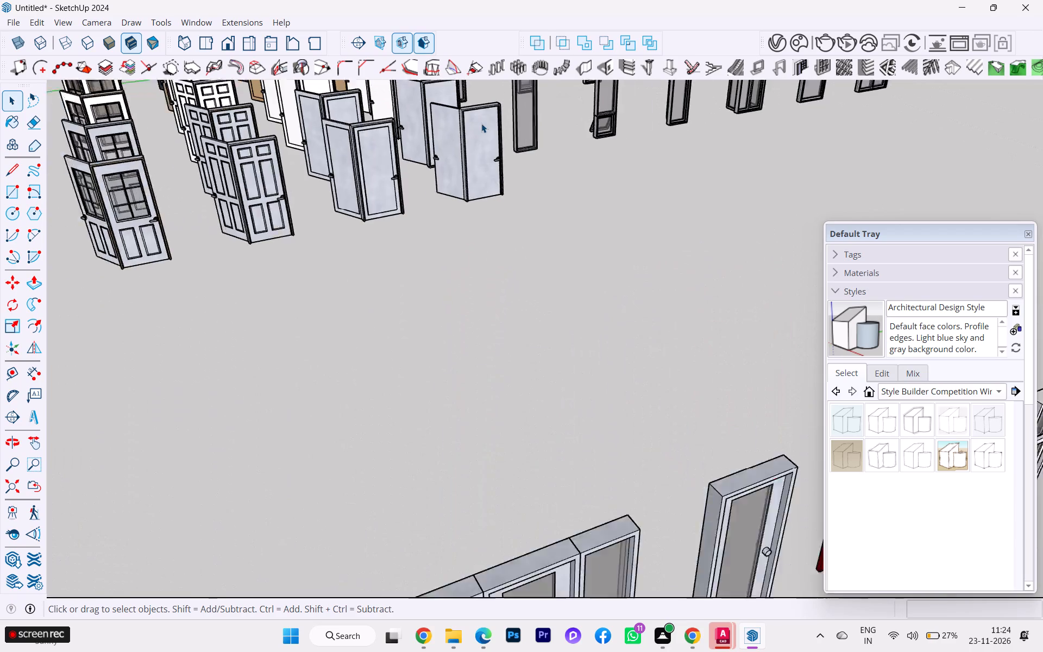
Inspect the grey-framed window units beside the hinged doors up close, including the narrow, double-casement, sash and small two-pane types.
scroll(481, 123, "down", 13)
scroll(406, 173, "down", 1)
scroll(406, 174, "up", 1)
scroll(405, 176, "down", 3)
scroll(535, 118, "up", 7)
scroll(590, 112, "down", 1)
scroll(590, 112, "up", 2)
scroll(638, 108, "down", 1)
scroll(638, 108, "up", 2)
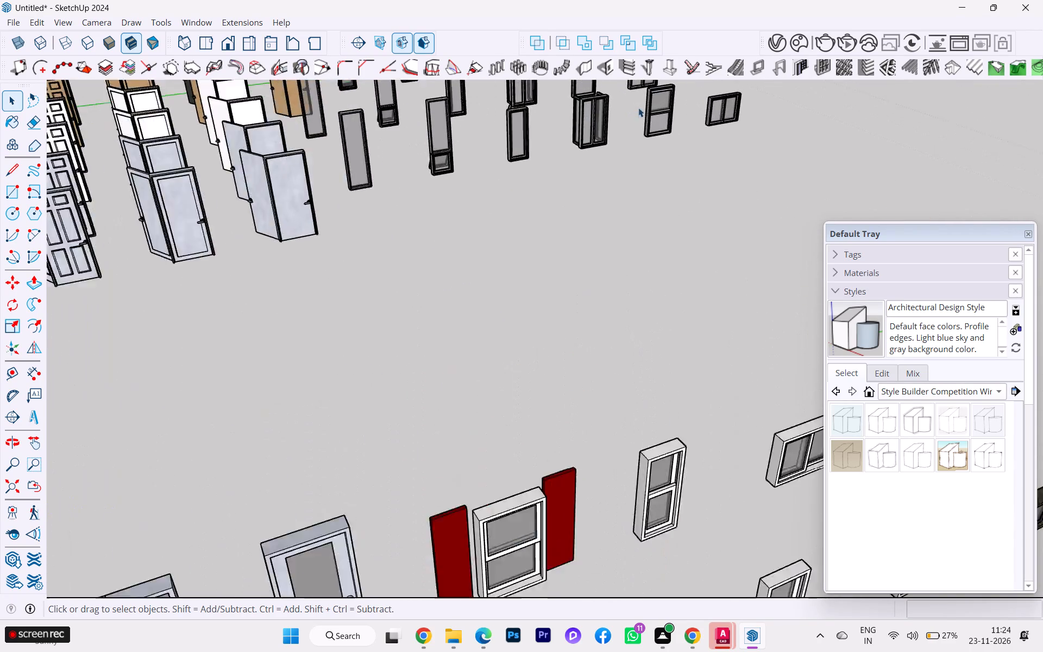
scroll(638, 108, "up", 6)
scroll(594, 96, "down", 2)
scroll(594, 96, "up", 1)
scroll(594, 96, "down", 2)
scroll(594, 96, "up", 5)
scroll(592, 96, "down", 1)
scroll(592, 97, "up", 7)
scroll(563, 116, "down", 1)
scroll(563, 116, "up", 3)
scroll(523, 129, "down", 11)
scroll(535, 130, "up", 1)
scroll(540, 130, "down", 2)
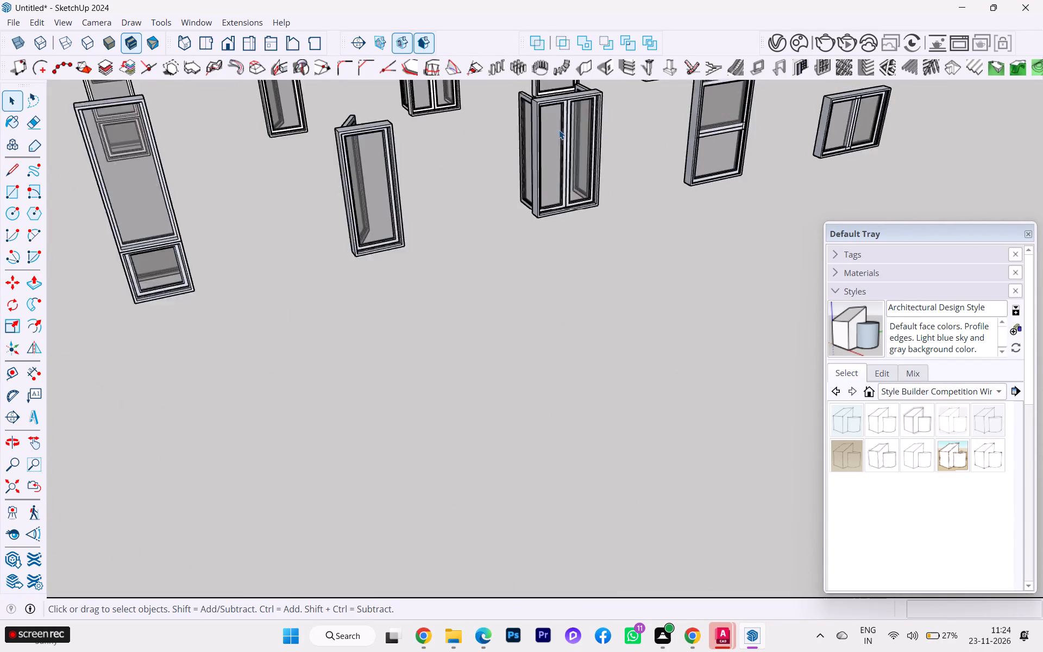
scroll(559, 130, "down", 4)
scroll(658, 134, "up", 3)
scroll(658, 135, "down", 2)
scroll(659, 135, "up", 1)
scroll(600, 143, "up", 1)
scroll(597, 143, "down", 3)
scroll(595, 144, "up", 1)
scroll(595, 144, "down", 1)
scroll(513, 145, "down", 6)
scroll(507, 145, "up", 1)
scroll(506, 146, "down", 6)
scroll(502, 146, "up", 1)
scroll(502, 146, "down", 2)
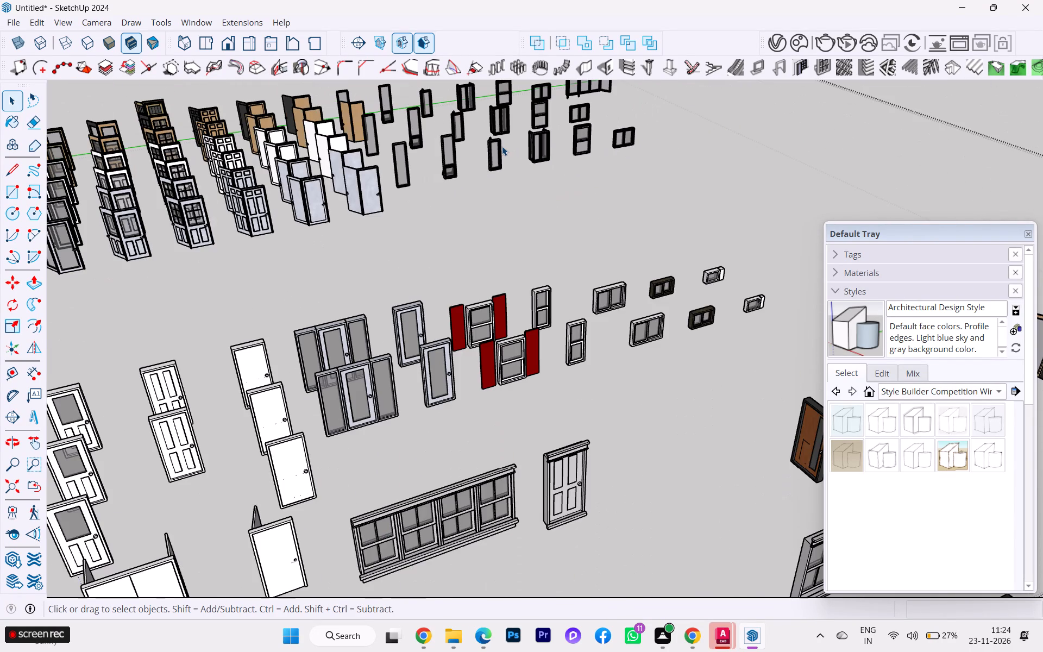
Survey the whole collection again, including the outlying dark-framed windows, brown door and large glazed panel.
scroll(574, 260, "down", 5)
scroll(753, 355, "up", 1)
scroll(753, 355, "down", 2)
scroll(753, 356, "up", 2)
scroll(753, 356, "down", 1)
scroll(753, 356, "up", 1)
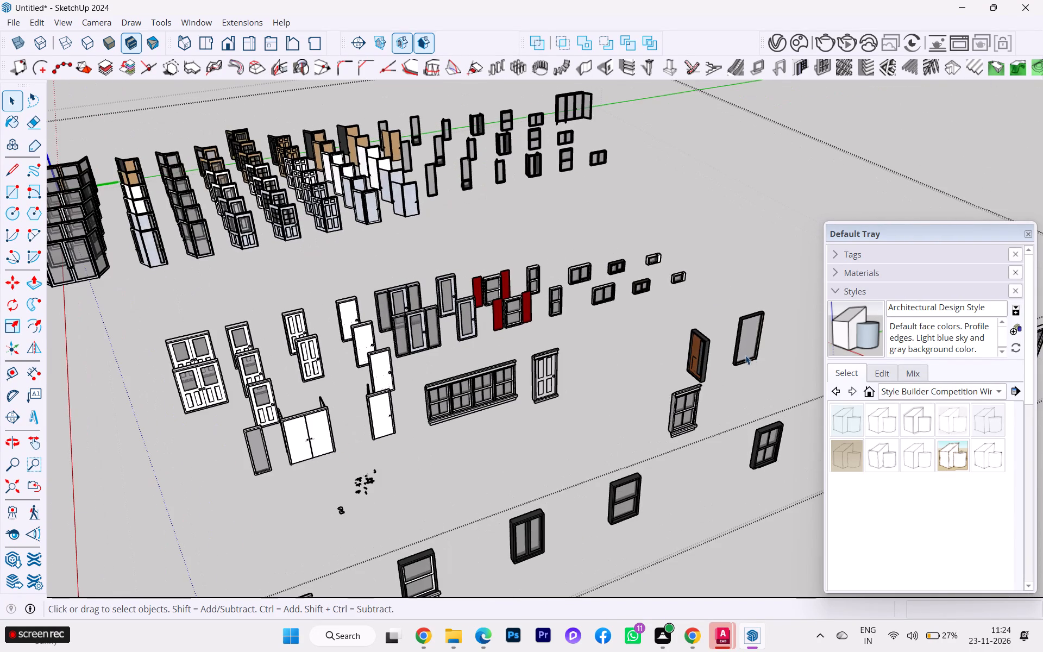
scroll(682, 437, "up", 1)
scroll(741, 372, "down", 1)
scroll(744, 370, "up", 2)
scroll(746, 369, "down", 2)
scroll(702, 379, "down", 3)
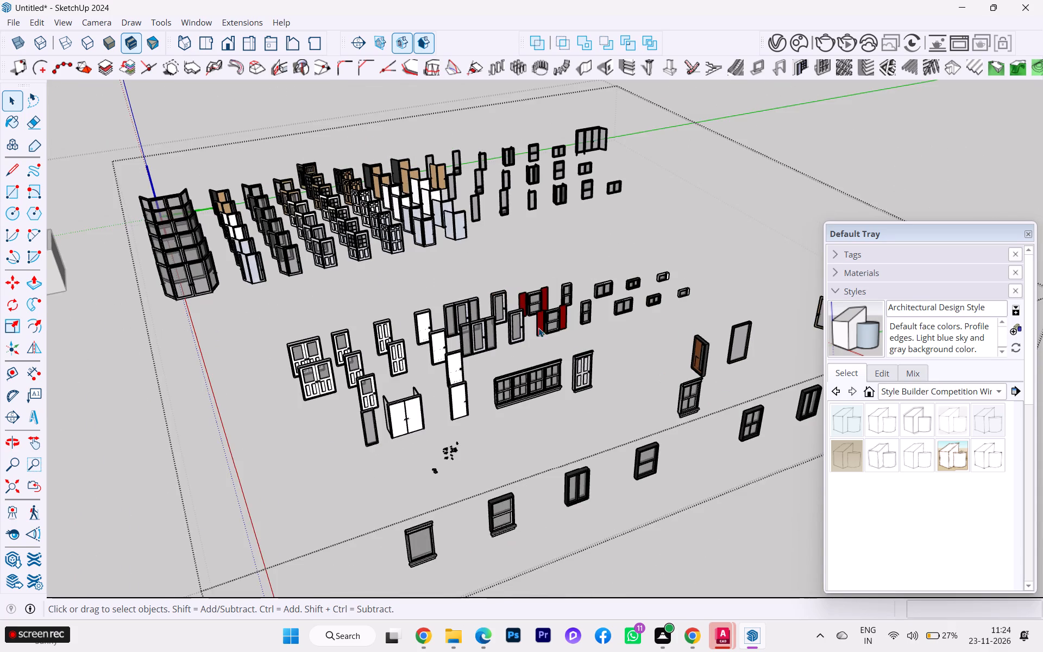
Examine the outlying dark-framed windows up close, picking out the two-pane unit beside the four-pane window.
scroll(533, 322, "down", 4)
scroll(813, 396, "up", 4)
scroll(679, 367, "up", 2)
scroll(678, 368, "down", 3)
scroll(678, 368, "up", 2)
scroll(678, 368, "down", 3)
scroll(678, 368, "up", 8)
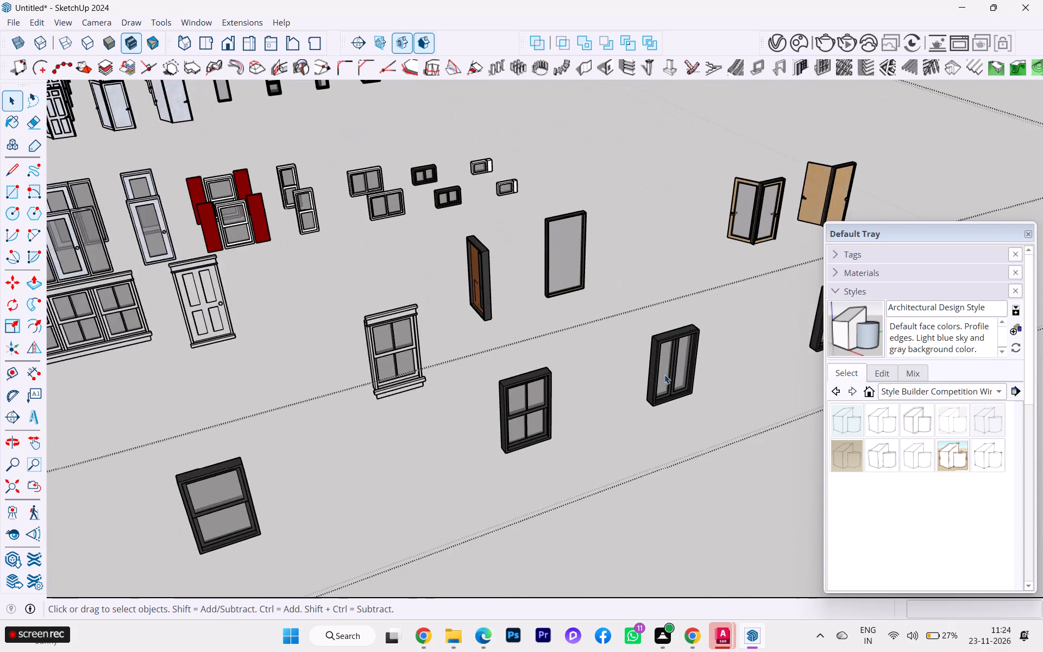
scroll(660, 373, "up", 3)
scroll(660, 373, "down", 1)
scroll(660, 373, "up", 8)
scroll(658, 367, "down", 2)
scroll(658, 367, "up", 1)
left_click(661, 330)
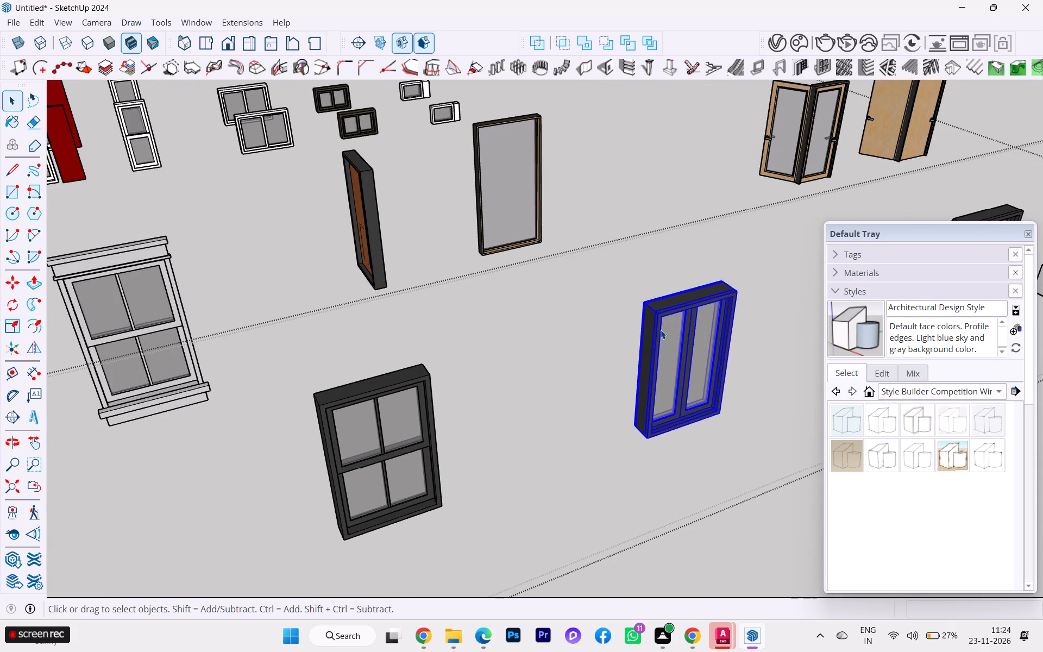
Survey the whole collection again and compare the row of dark-framed windows with the neighbouring office model.
scroll(629, 328, "down", 2)
scroll(629, 328, "up", 2)
scroll(629, 328, "down", 6)
scroll(638, 320, "up", 2)
scroll(638, 320, "down", 3)
scroll(655, 315, "up", 2)
scroll(655, 315, "down", 1)
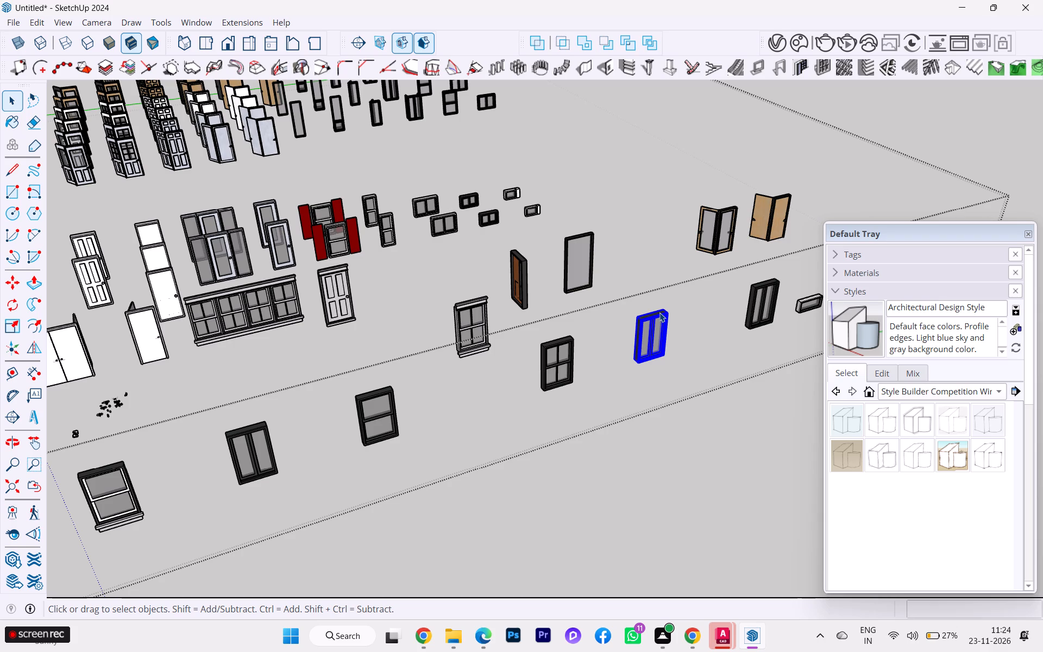
scroll(677, 303, "down", 4)
scroll(734, 280, "down", 2)
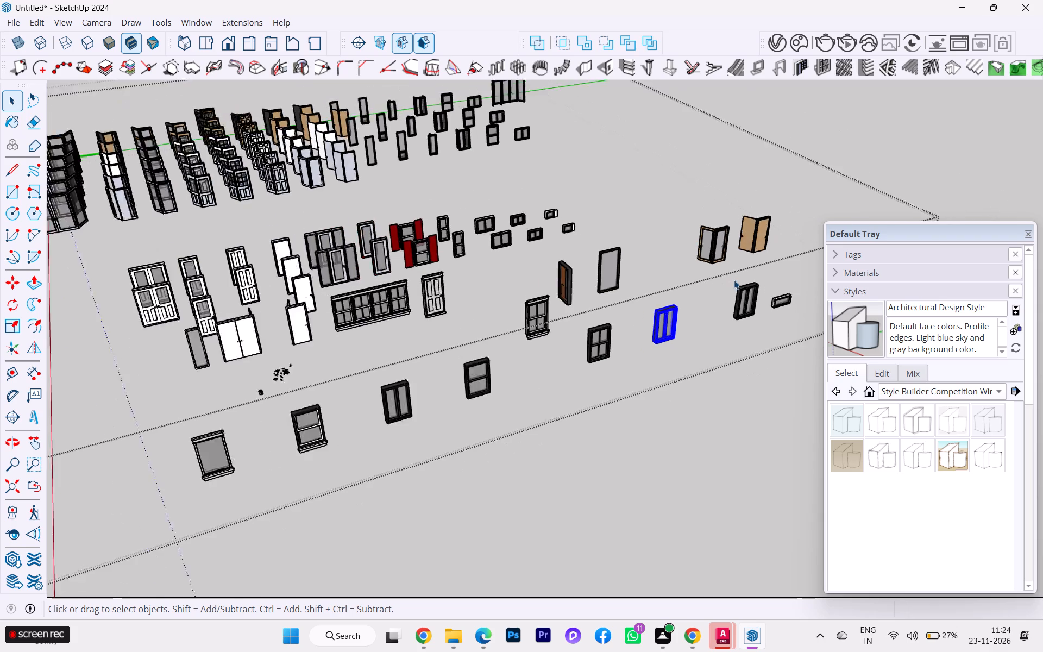
scroll(734, 280, "down", 3)
scroll(734, 280, "up", 1)
scroll(734, 280, "down", 6)
scroll(265, 245, "up", 2)
scroll(266, 245, "down", 1)
scroll(266, 245, "up", 2)
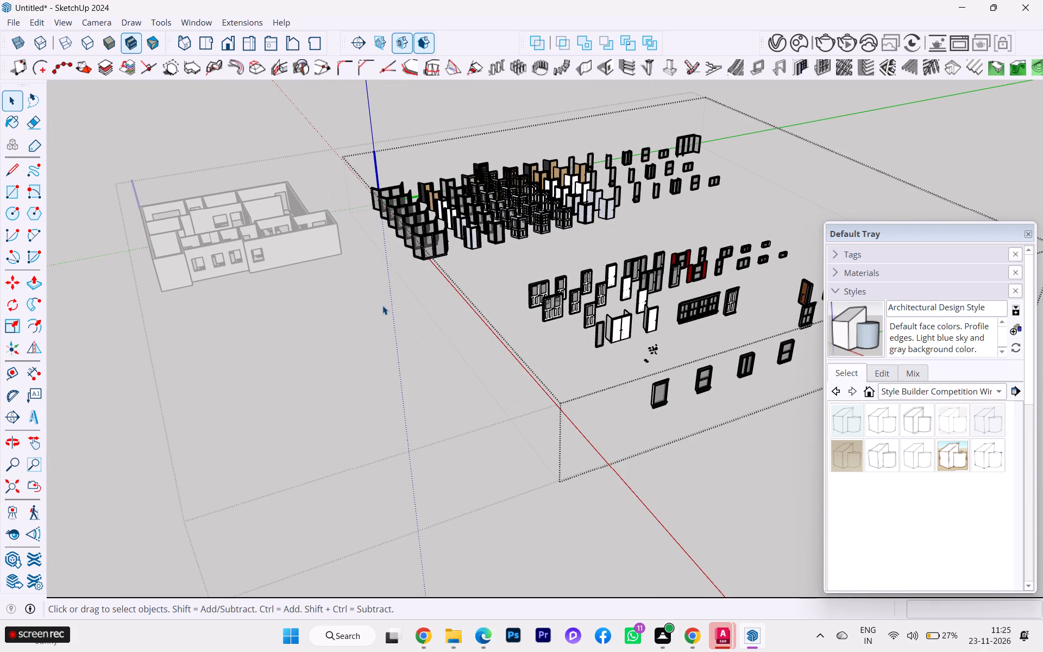
Leave the collection and view the office model and the window rows together from several oblique angles.
left_click(104, 292)
scroll(223, 292, "down", 1)
middle_click_drag(252, 292, 374, 297)
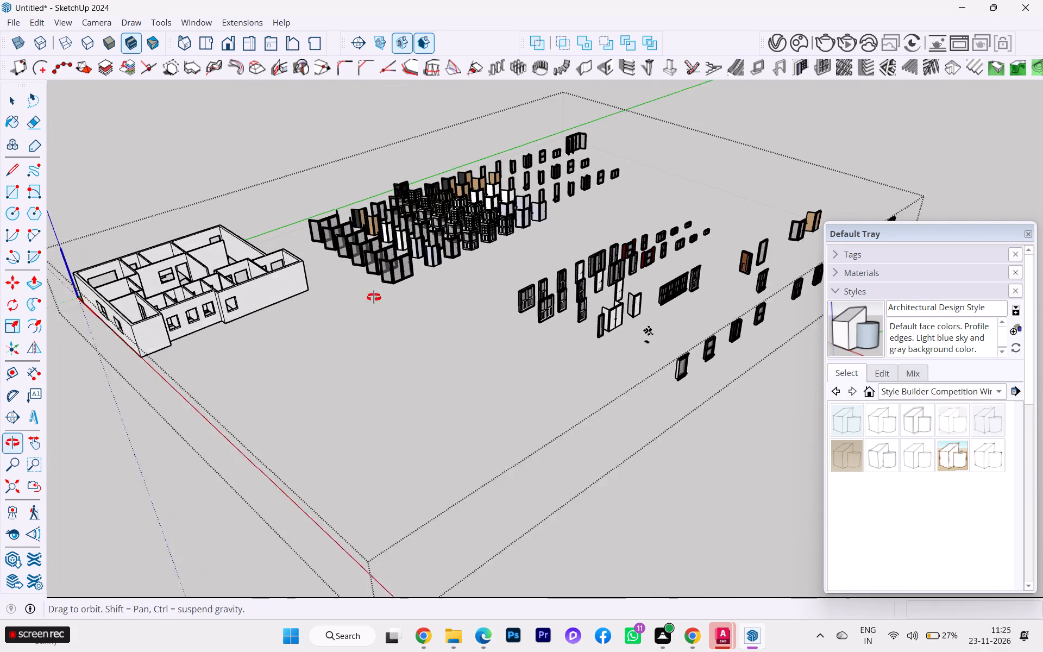
middle_click_drag(374, 297, 399, 298)
scroll(755, 296, "up", 4)
scroll(774, 290, "down", 1)
scroll(764, 290, "up", 1)
scroll(739, 292, "down", 1)
middle_click_drag(737, 292, 688, 294)
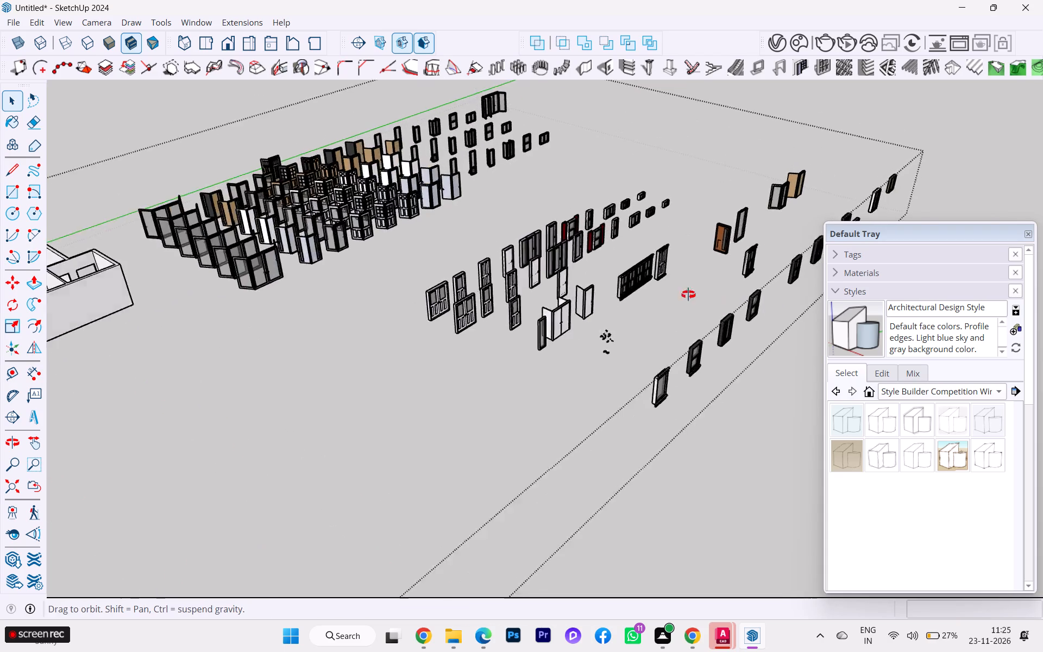
middle_click_drag(688, 294, 417, 292)
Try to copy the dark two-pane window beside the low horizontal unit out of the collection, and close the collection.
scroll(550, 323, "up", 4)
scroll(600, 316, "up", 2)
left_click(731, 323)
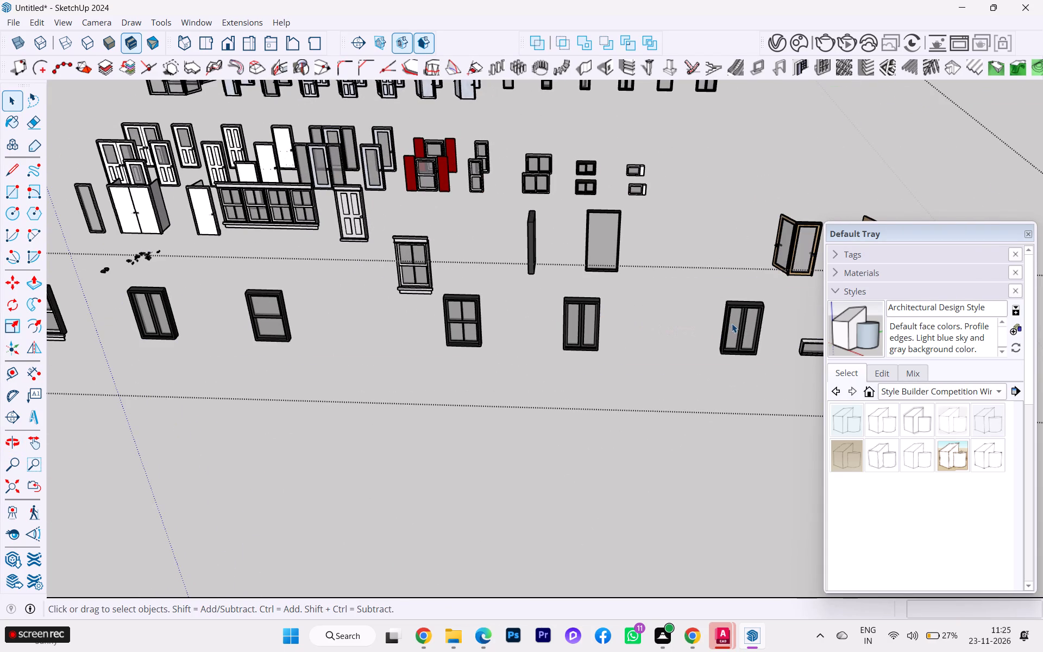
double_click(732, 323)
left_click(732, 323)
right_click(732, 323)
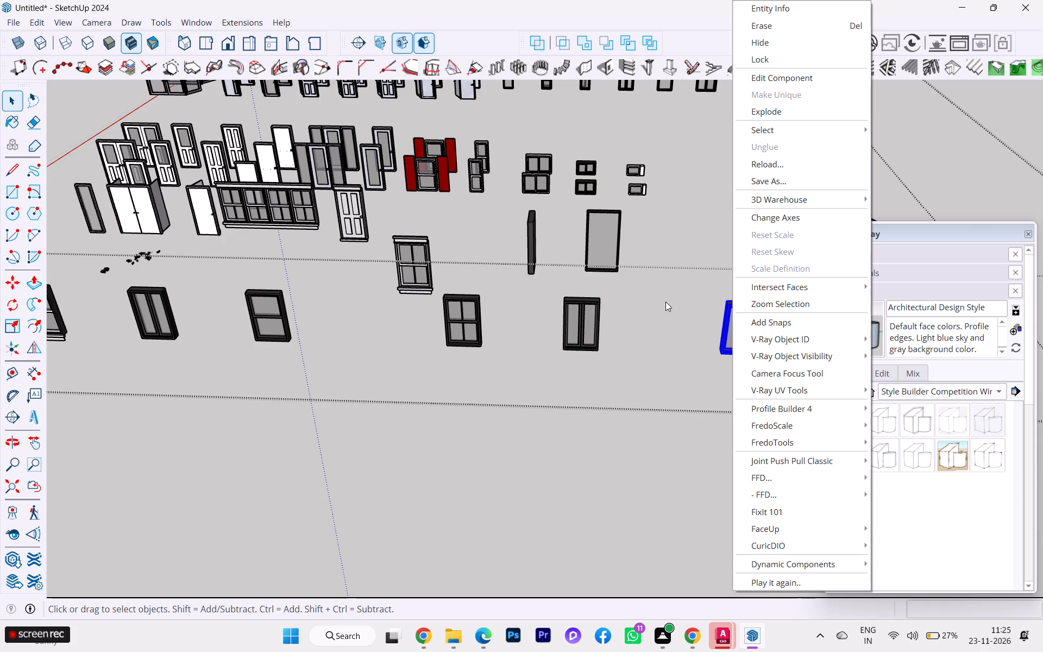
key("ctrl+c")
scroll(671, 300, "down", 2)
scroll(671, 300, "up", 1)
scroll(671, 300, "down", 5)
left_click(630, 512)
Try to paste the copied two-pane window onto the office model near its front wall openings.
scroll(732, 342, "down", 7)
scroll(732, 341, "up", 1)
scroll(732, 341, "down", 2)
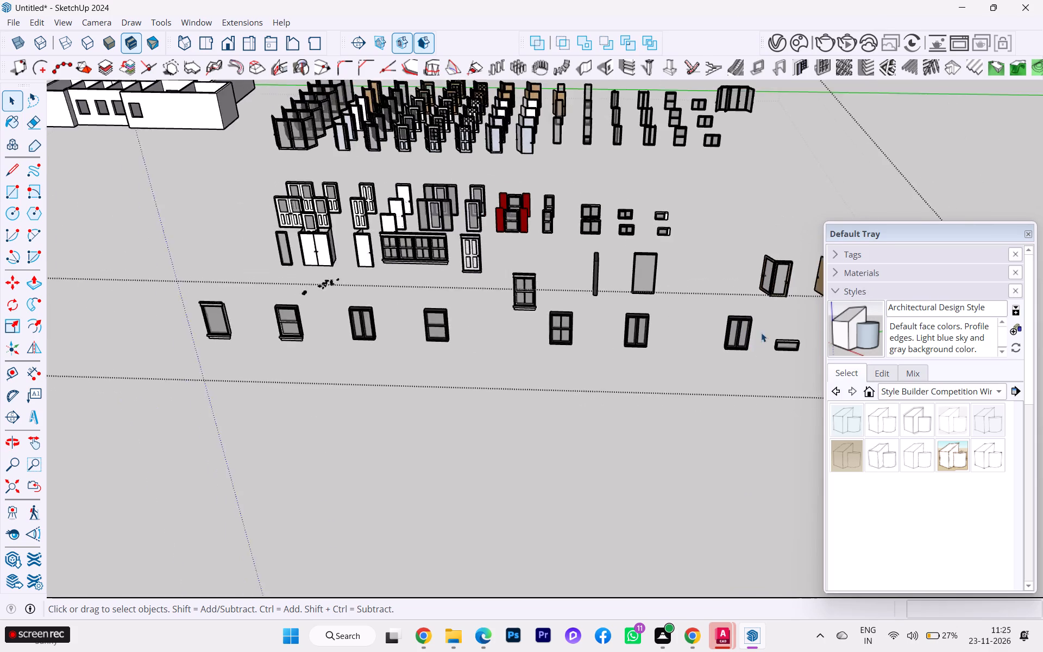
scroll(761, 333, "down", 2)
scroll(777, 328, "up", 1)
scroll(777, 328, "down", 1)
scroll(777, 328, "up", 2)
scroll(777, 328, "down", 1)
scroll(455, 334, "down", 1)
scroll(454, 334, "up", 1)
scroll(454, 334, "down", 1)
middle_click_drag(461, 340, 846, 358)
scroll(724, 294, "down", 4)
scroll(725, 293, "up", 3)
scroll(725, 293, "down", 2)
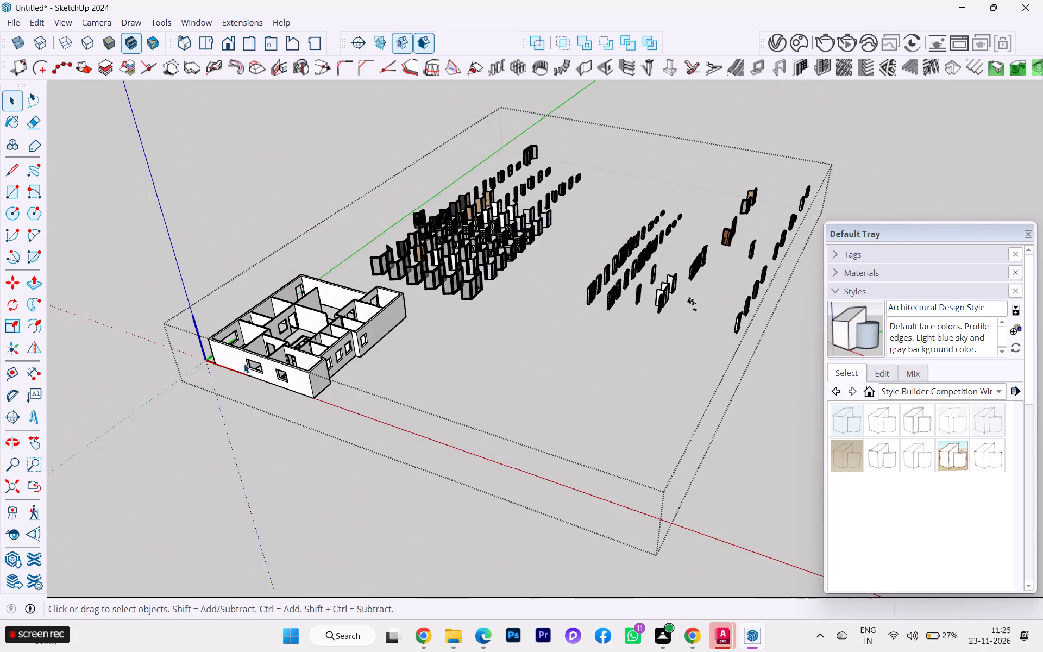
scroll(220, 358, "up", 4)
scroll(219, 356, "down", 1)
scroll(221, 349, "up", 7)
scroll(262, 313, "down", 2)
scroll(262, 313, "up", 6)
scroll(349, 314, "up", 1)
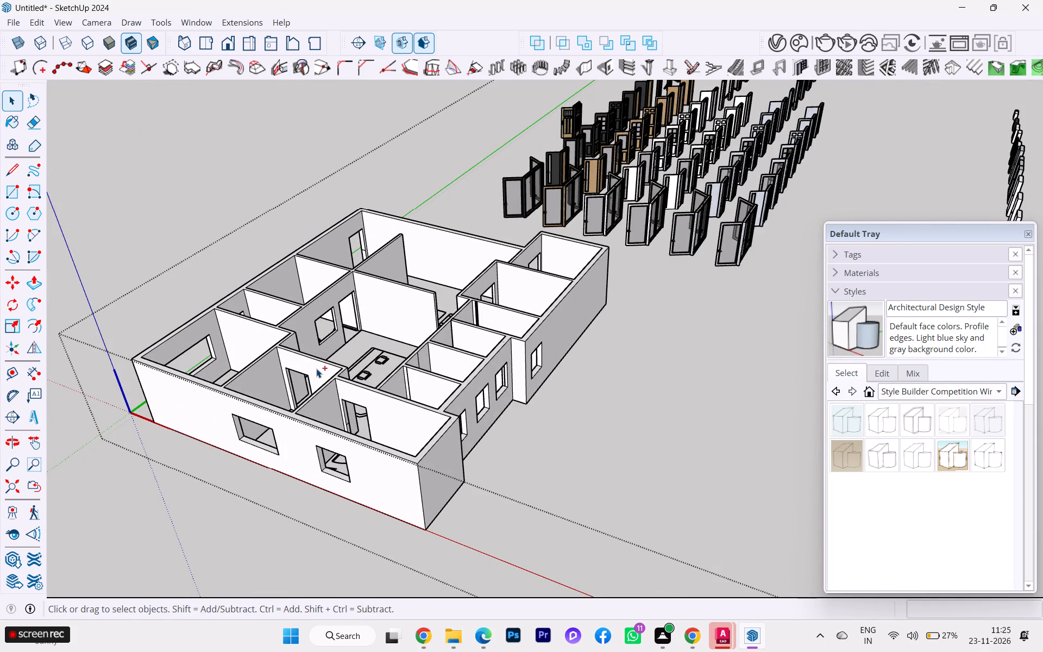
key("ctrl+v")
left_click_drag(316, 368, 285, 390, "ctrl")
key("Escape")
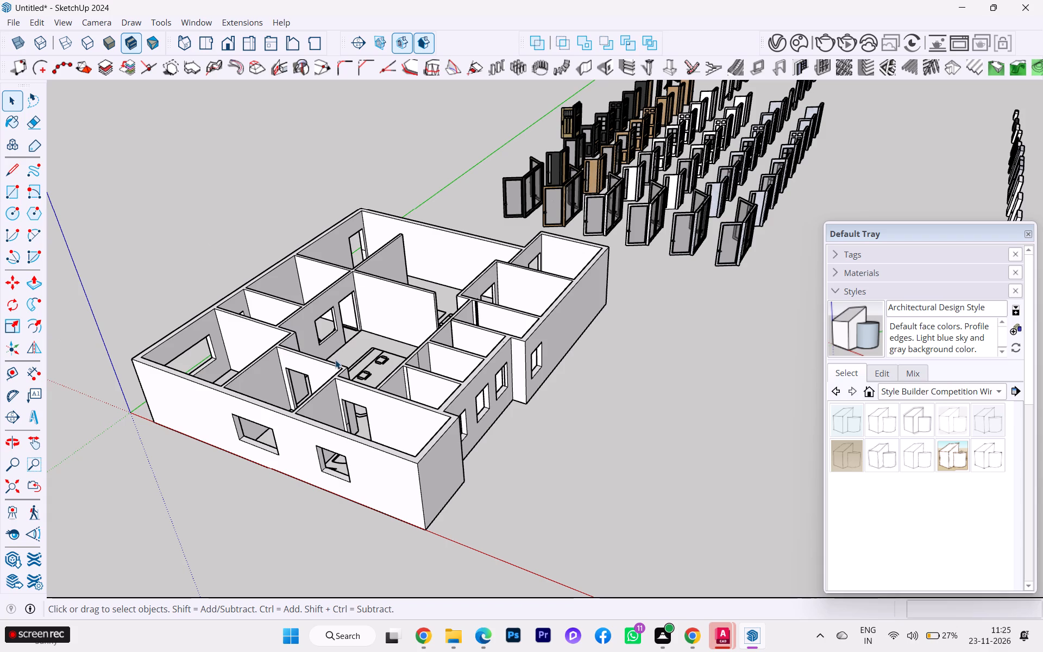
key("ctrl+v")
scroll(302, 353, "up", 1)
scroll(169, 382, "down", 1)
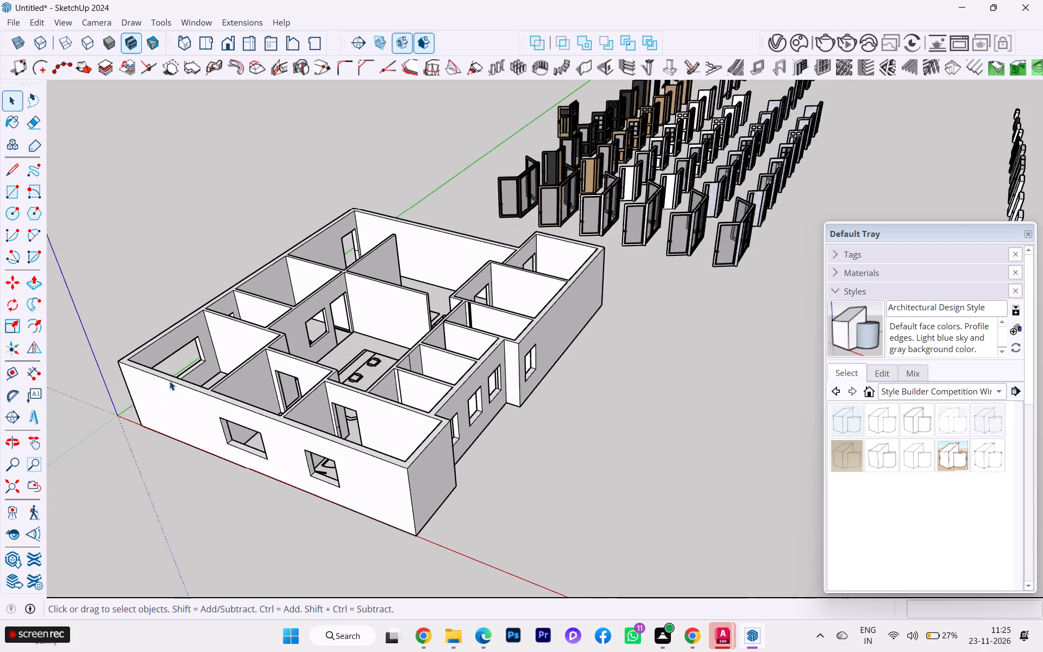
Reopen the collection, copy the dark two-pane window beside the low horizontal unit again, and exit the collection.
scroll(169, 381, "down", 4)
scroll(167, 370, "up", 1)
scroll(167, 370, "down", 1)
scroll(167, 370, "up", 1)
scroll(167, 370, "down", 1)
scroll(167, 370, "up", 4)
scroll(167, 368, "down", 3)
scroll(504, 325, "down", 1)
middle_click_drag(507, 327, 251, 346)
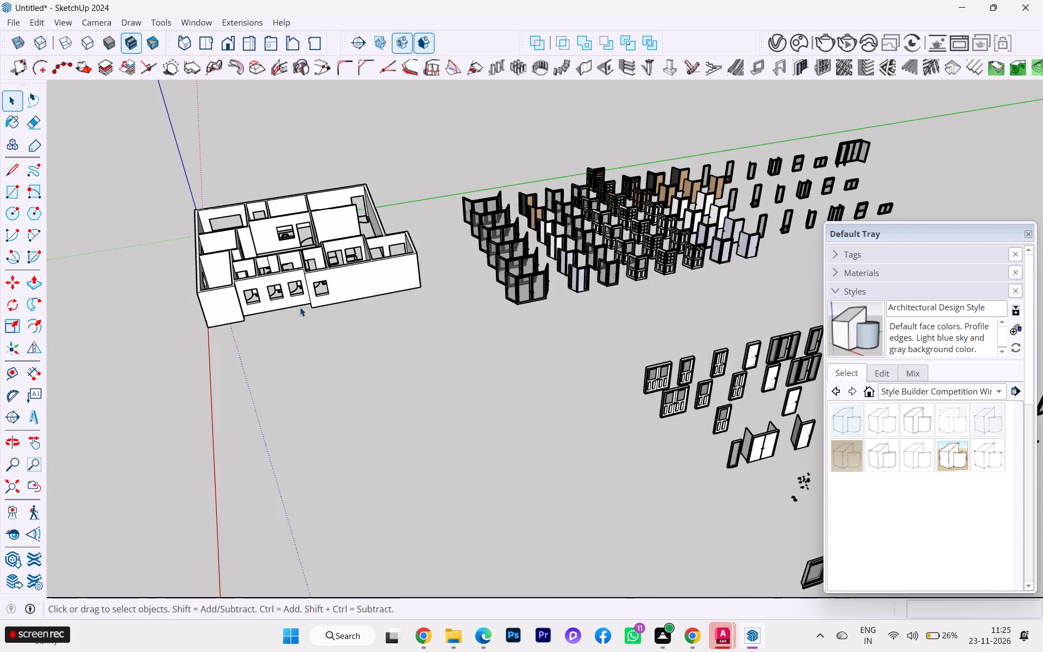
scroll(305, 301, "down", 4)
scroll(305, 301, "up", 1)
scroll(306, 298, "down", 2)
scroll(306, 298, "up", 2)
scroll(307, 298, "down", 3)
scroll(694, 410, "up", 6)
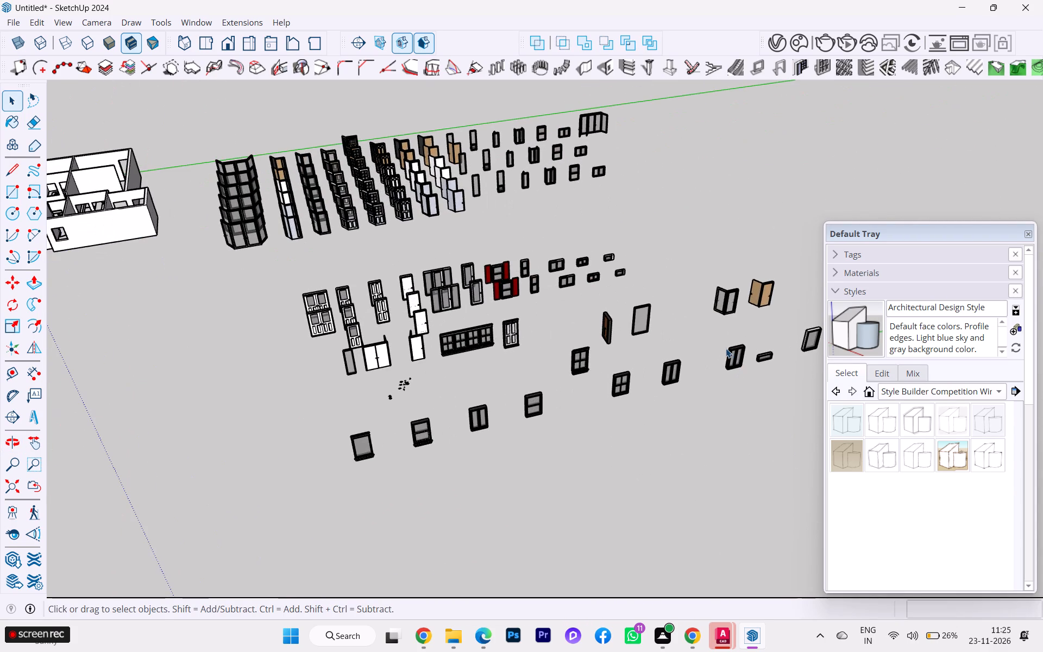
double_click(729, 351)
scroll(729, 351, "up", 3)
scroll(730, 354, "down", 1)
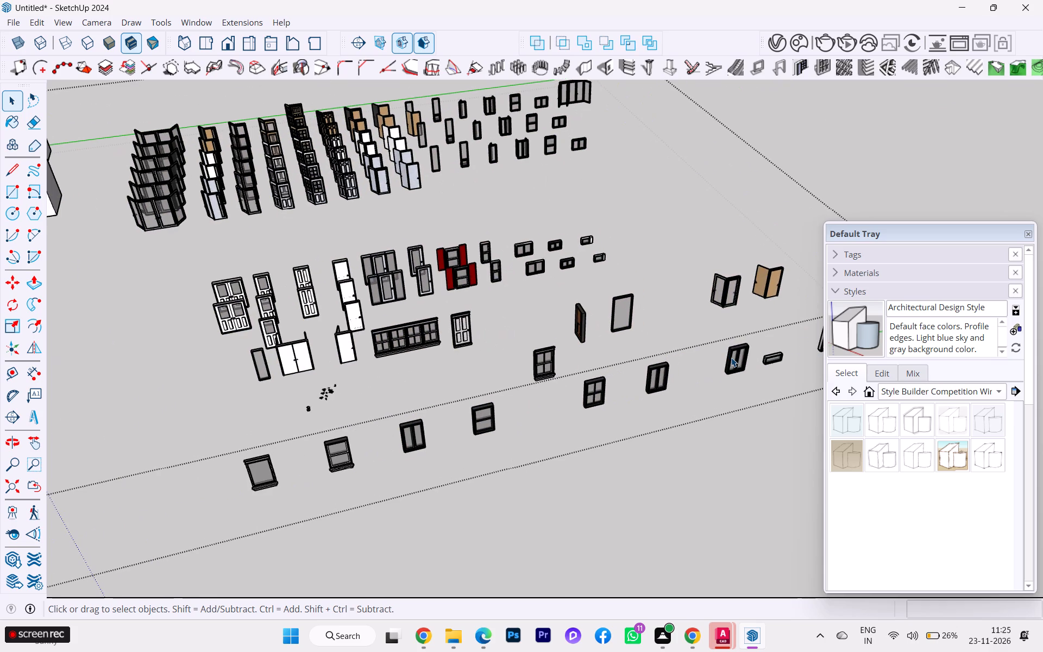
left_click_drag(730, 337, 765, 405)
left_click_drag(745, 361, 738, 341)
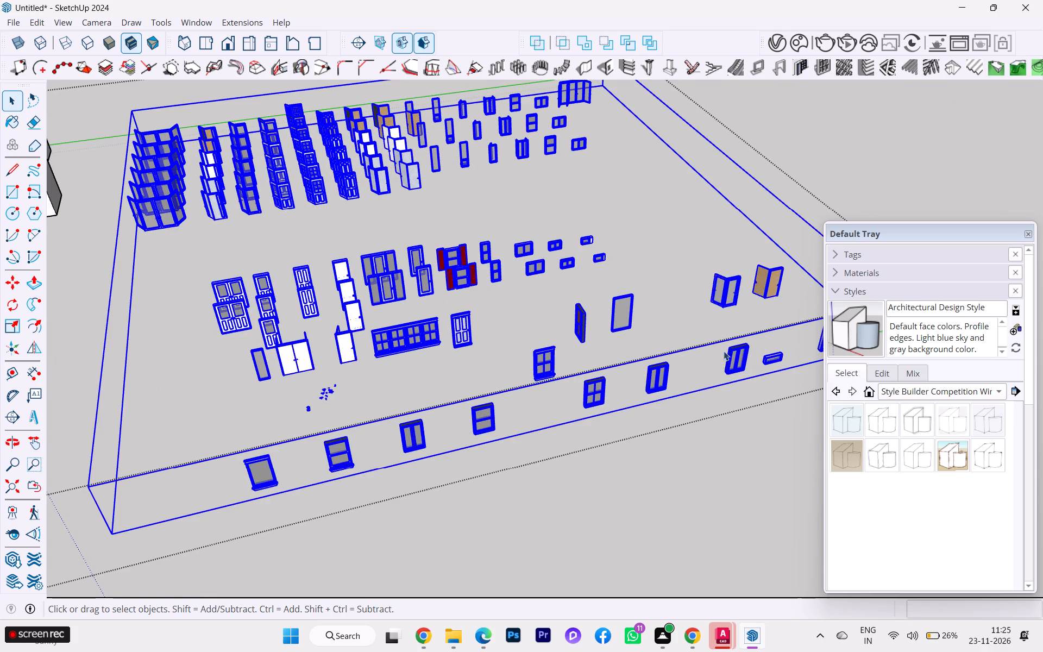
double_click(732, 350)
left_click(732, 349)
right_click(732, 349)
scroll(732, 349, "up", 1)
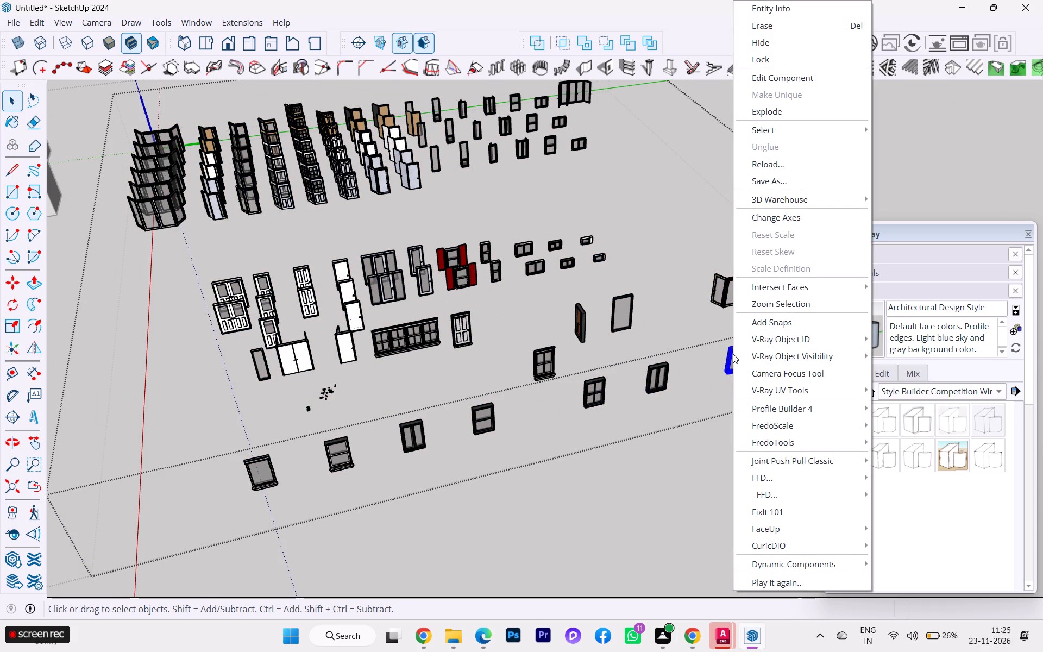
key("ctrl+c")
left_click(598, 498)
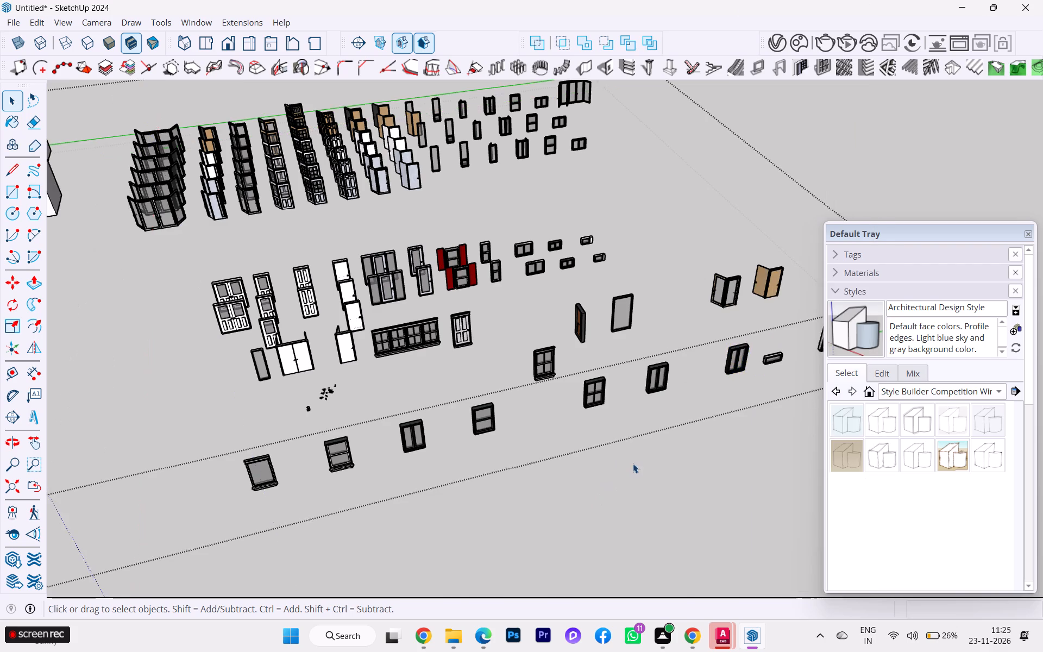
scroll(633, 463, "down", 3)
scroll(351, 296, "down", 2)
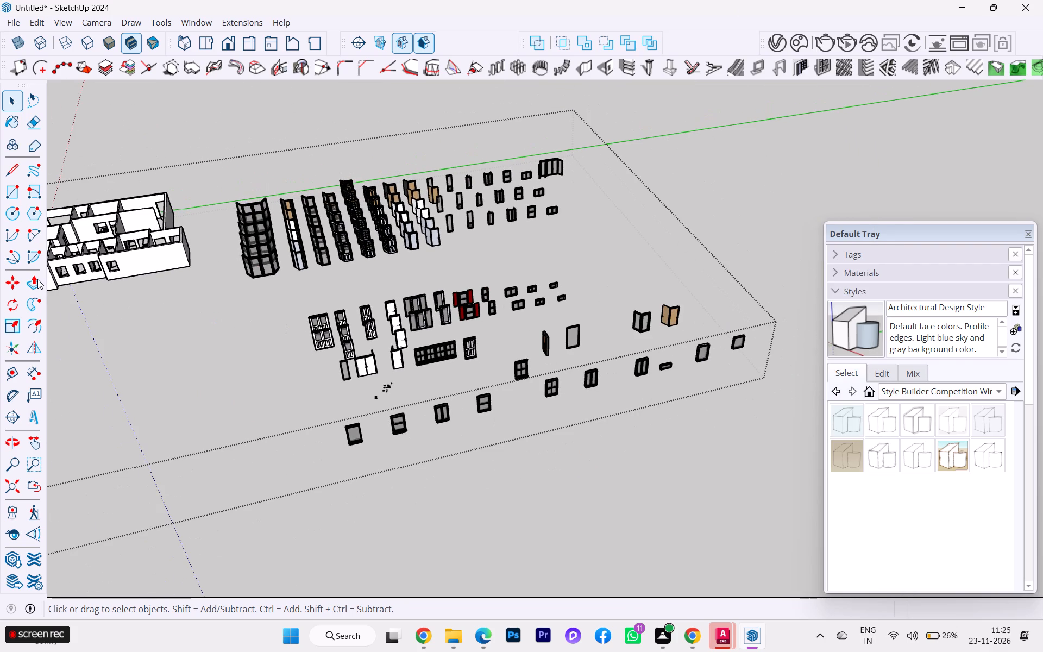
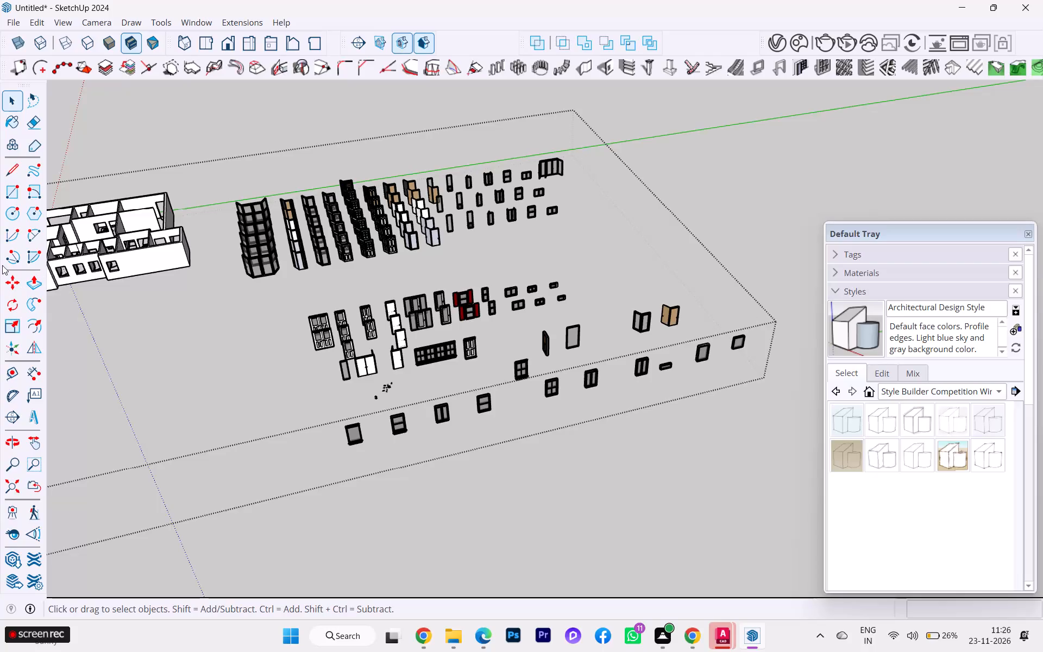
Reopen the window collection, copy the dark two-pane window from its outermost single row, and exit the collection.
scroll(0, 95, "up", 4)
scroll(0, 95, "down", 1)
scroll(0, 95, "up", 1)
scroll(100, 115, "down", 1)
scroll(104, 116, "up", 3)
scroll(329, 250, "up", 6)
scroll(344, 250, "down", 2)
scroll(342, 248, "up", 1)
scroll(342, 247, "down", 1)
scroll(449, 275, "down", 6)
scroll(461, 291, "up", 3)
scroll(461, 292, "down", 1)
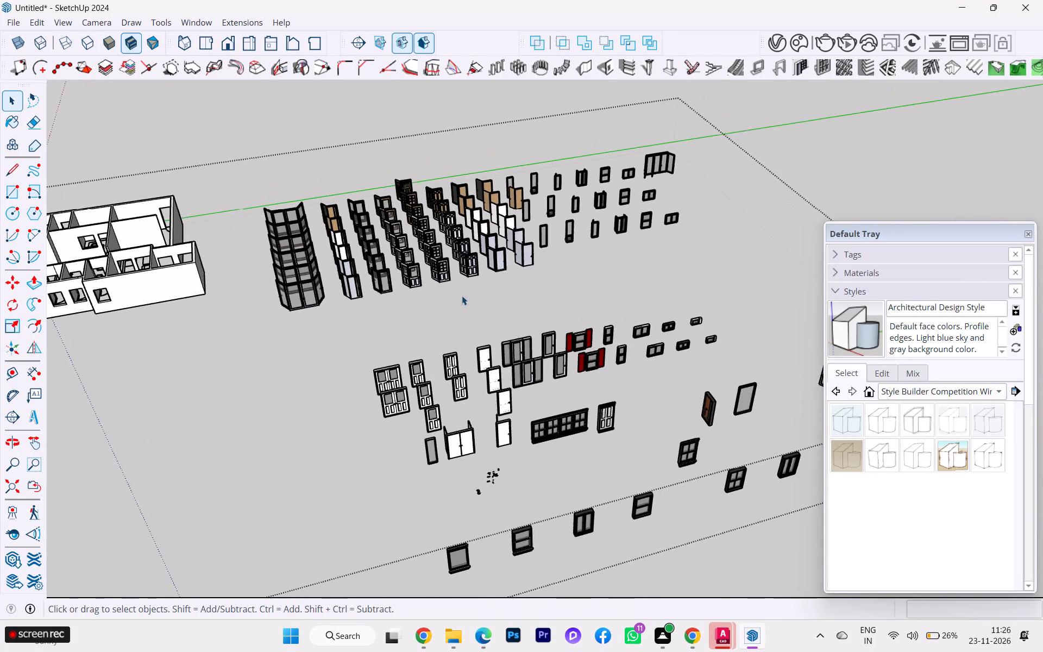
scroll(466, 434, "up", 4)
scroll(427, 398, "up", 3)
scroll(425, 395, "down", 1)
scroll(425, 394, "up", 1)
scroll(391, 329, "down", 1)
scroll(391, 329, "up", 1)
scroll(391, 329, "down", 2)
scroll(389, 328, "up", 1)
scroll(389, 345, "down", 1)
scroll(400, 359, "up", 1)
scroll(401, 360, "down", 5)
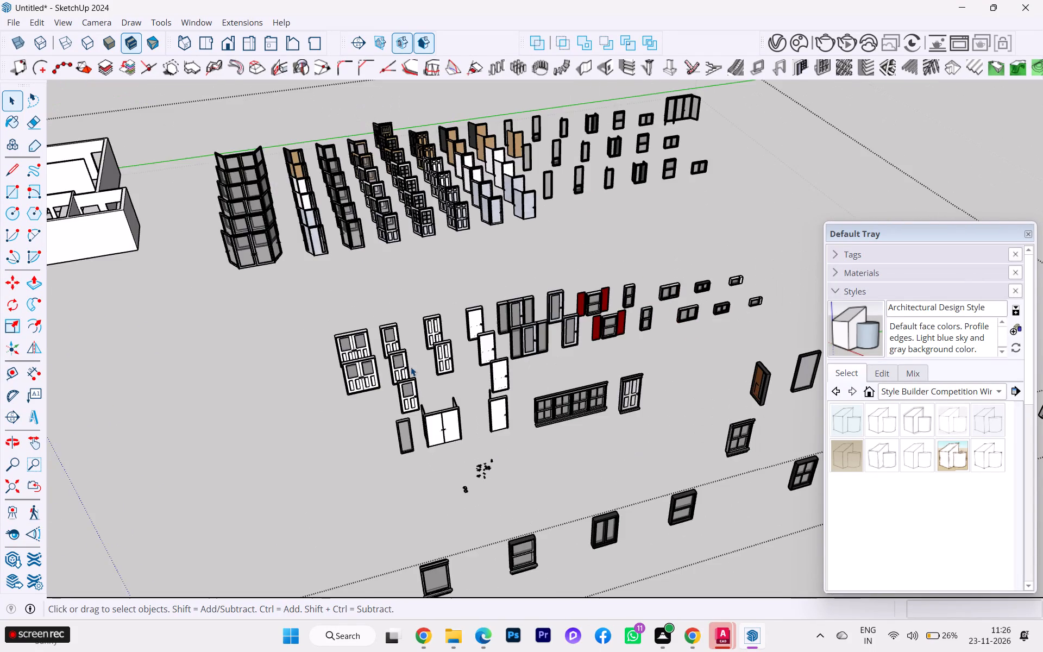
scroll(800, 510, "down", 4)
scroll(653, 532, "up", 5)
scroll(660, 559, "down", 1)
middle_click_drag(660, 559, 596, 491)
scroll(572, 456, "up", 2)
left_click(569, 449)
double_click(569, 449)
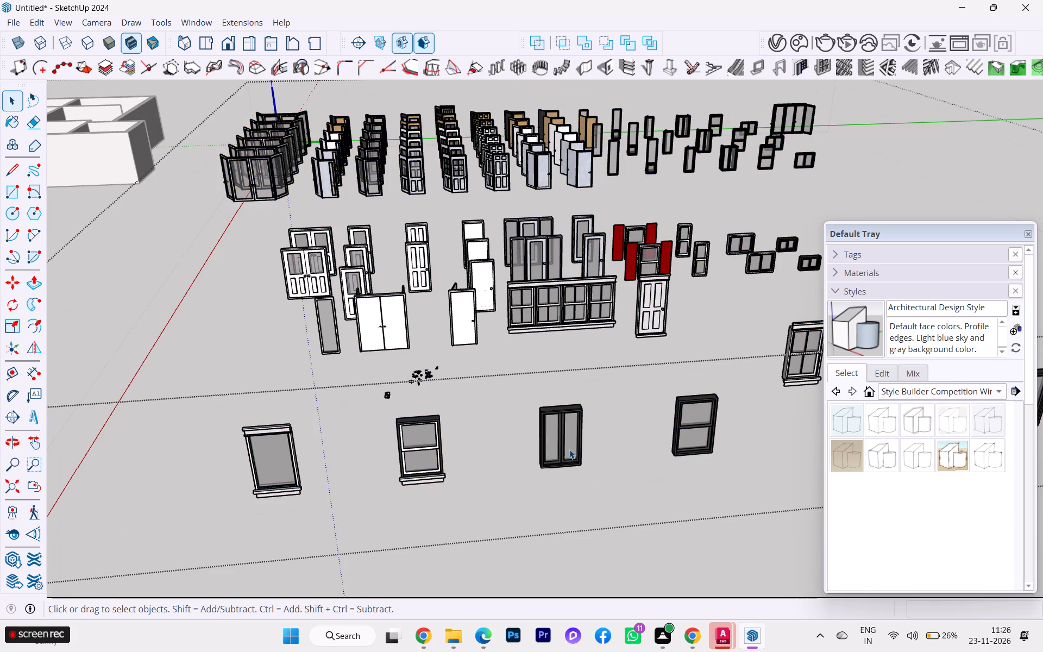
left_click(561, 450)
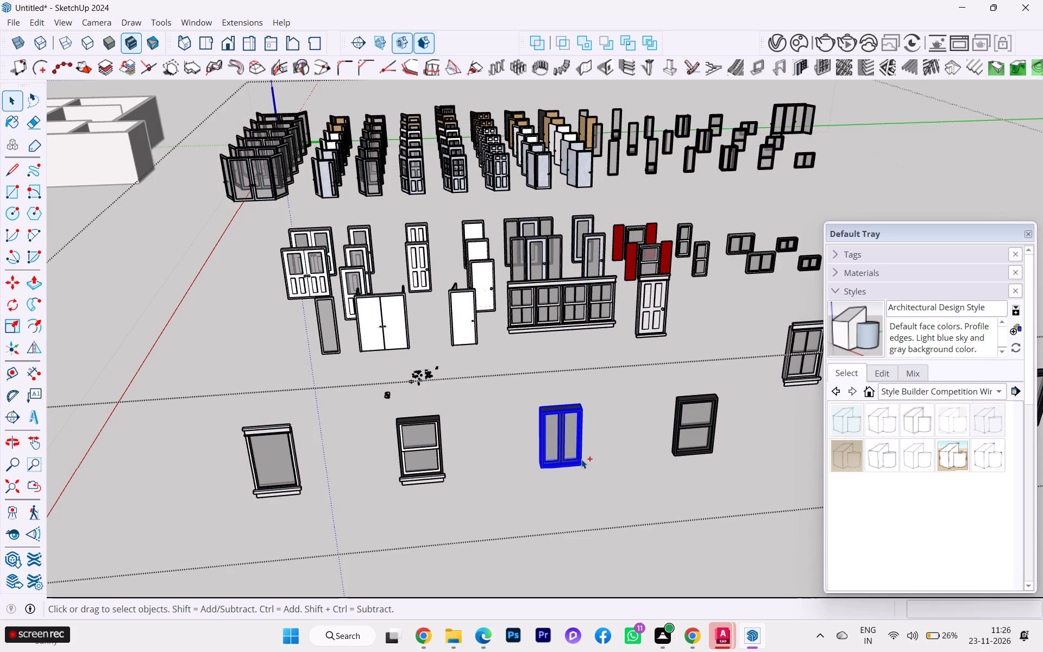
key("ctrl+c")
scroll(689, 435, "down", 3)
scroll(688, 435, "up", 2)
scroll(688, 436, "down", 5)
scroll(692, 444, "up", 2)
scroll(692, 445, "down", 4)
scroll(722, 450, "up", 3)
scroll(722, 450, "down", 5)
scroll(722, 450, "up", 1)
scroll(722, 450, "down", 2)
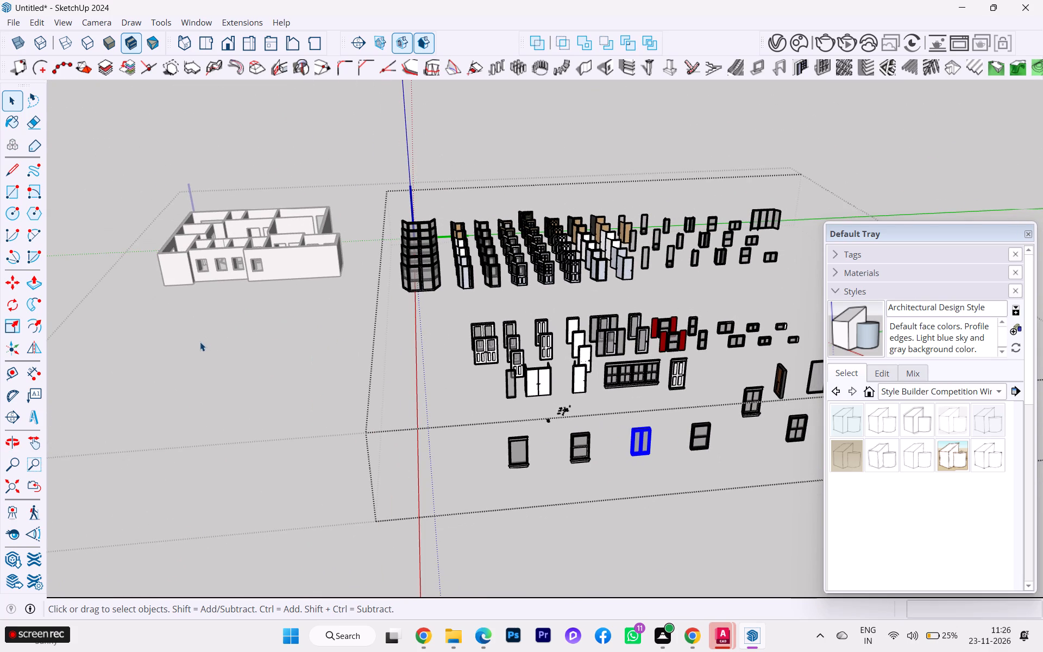
scroll(448, 356, "down", 5)
scroll(601, 344, "down", 1)
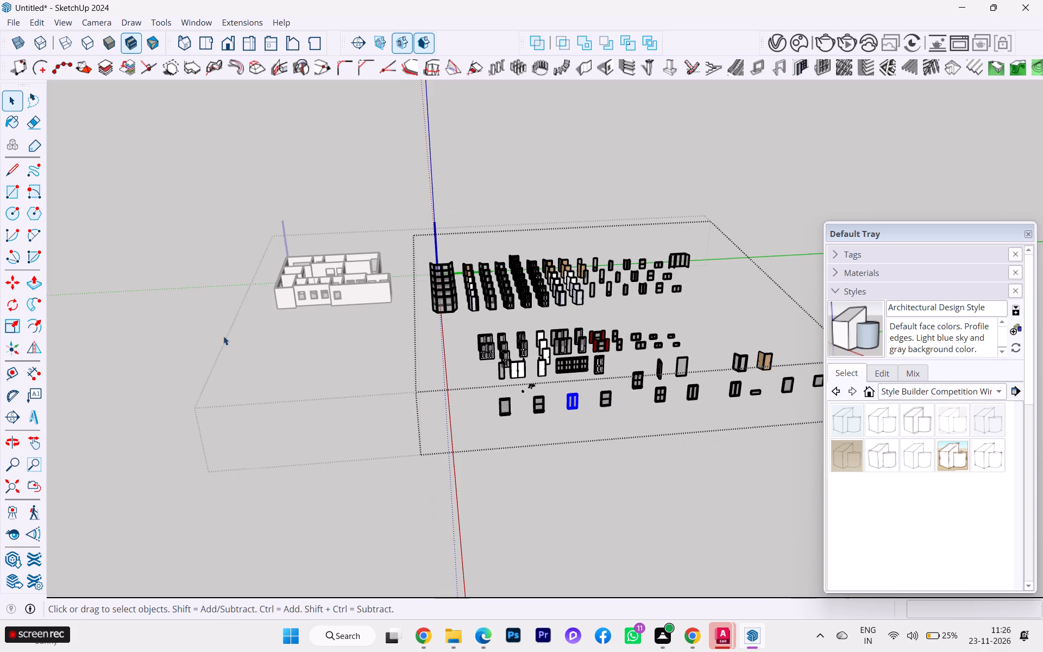
left_click(187, 268)
Paste the two-pane window at the lower corner of the first opening in the office's recessed front wall.
middle_click_drag(261, 302, 321, 295)
scroll(264, 302, "down", 1)
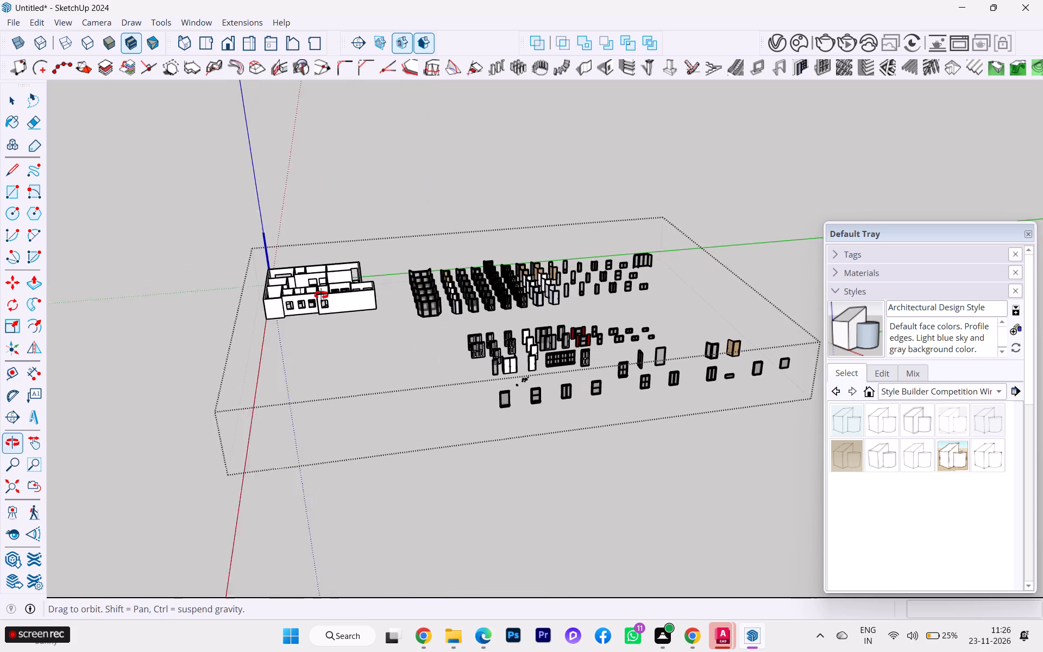
middle_click_drag(321, 295, 327, 295)
scroll(350, 289, "up", 4)
scroll(351, 289, "down", 1)
scroll(351, 289, "up", 6)
scroll(294, 323, "down", 2)
scroll(294, 323, "up", 2)
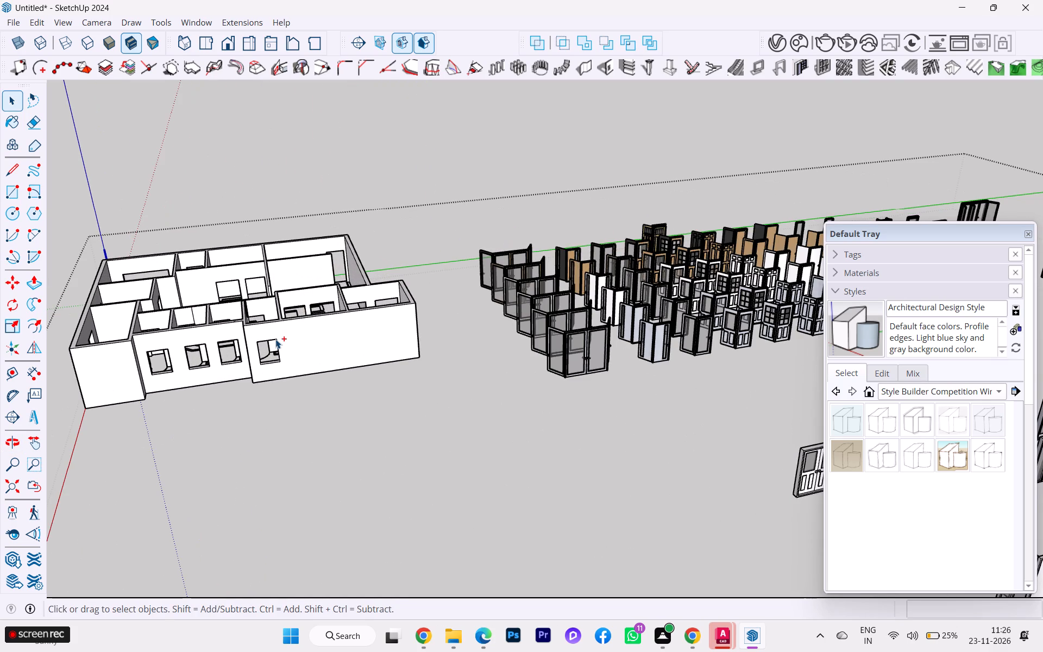
key("ctrl+v")
scroll(209, 360, "up", 8)
scroll(136, 372, "down", 1)
scroll(136, 372, "up", 5)
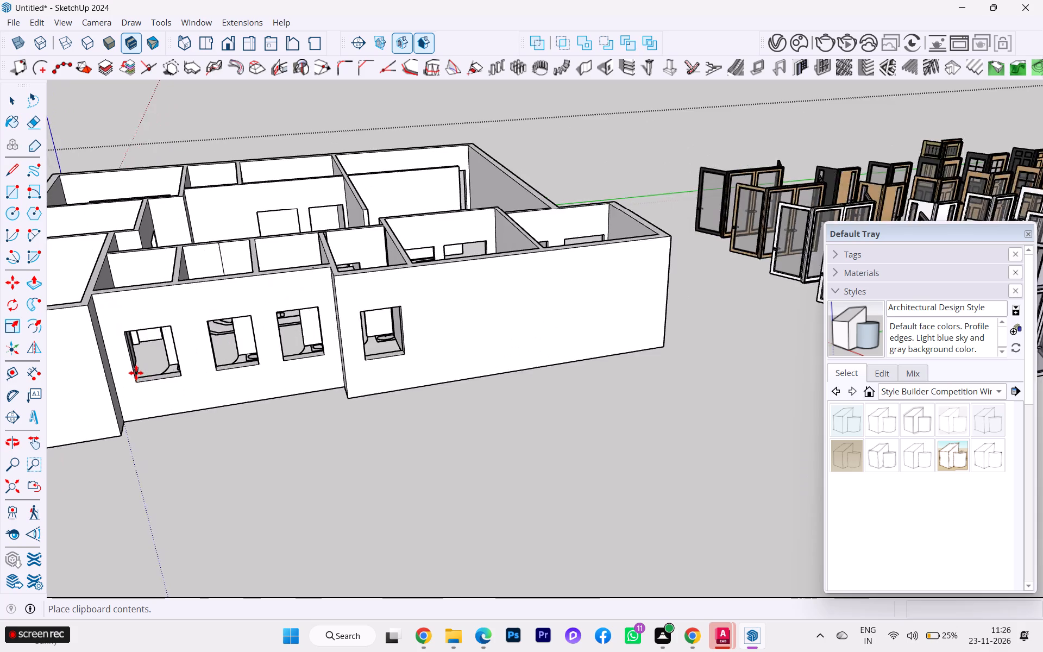
scroll(136, 373, "up", 5)
scroll(134, 375, "down", 1)
scroll(134, 377, "up", 2)
scroll(138, 388, "down", 3)
scroll(139, 388, "up", 5)
scroll(143, 383, "down", 1)
scroll(143, 383, "up", 3)
scroll(143, 383, "down", 1)
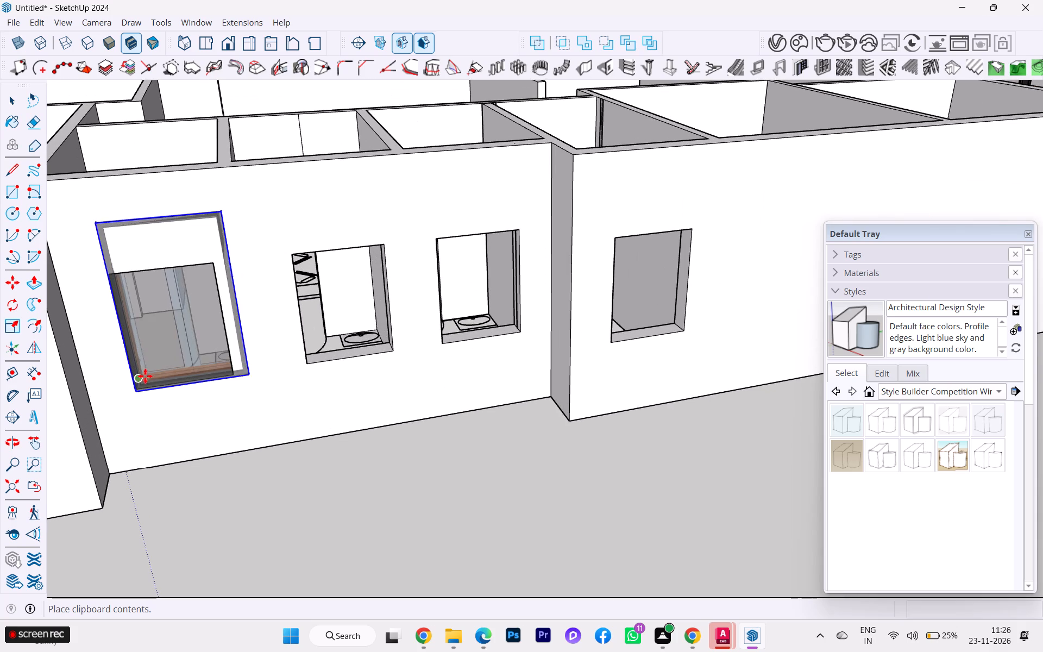
left_click(146, 373)
Move the pasted window by its lower corner to align it with the lower corner of the first opening.
scroll(124, 393, "up", 7)
scroll(127, 392, "down", 4)
scroll(130, 389, "up", 12)
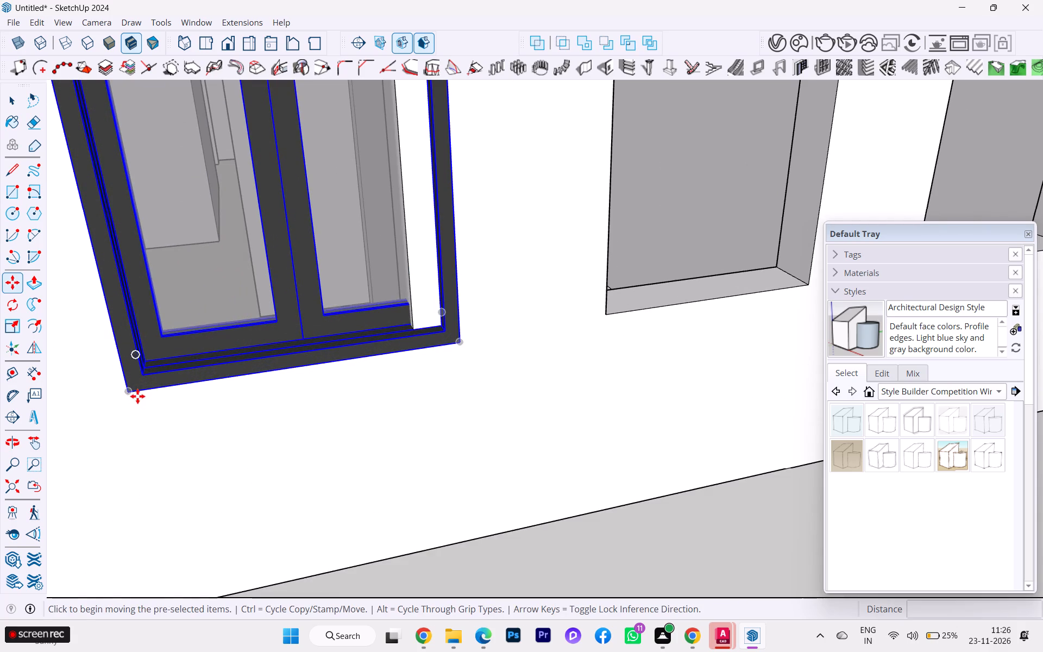
left_click(130, 392)
left_click(124, 385)
scroll(289, 425, "down", 5)
scroll(311, 436, "up", 1)
scroll(311, 436, "down", 1)
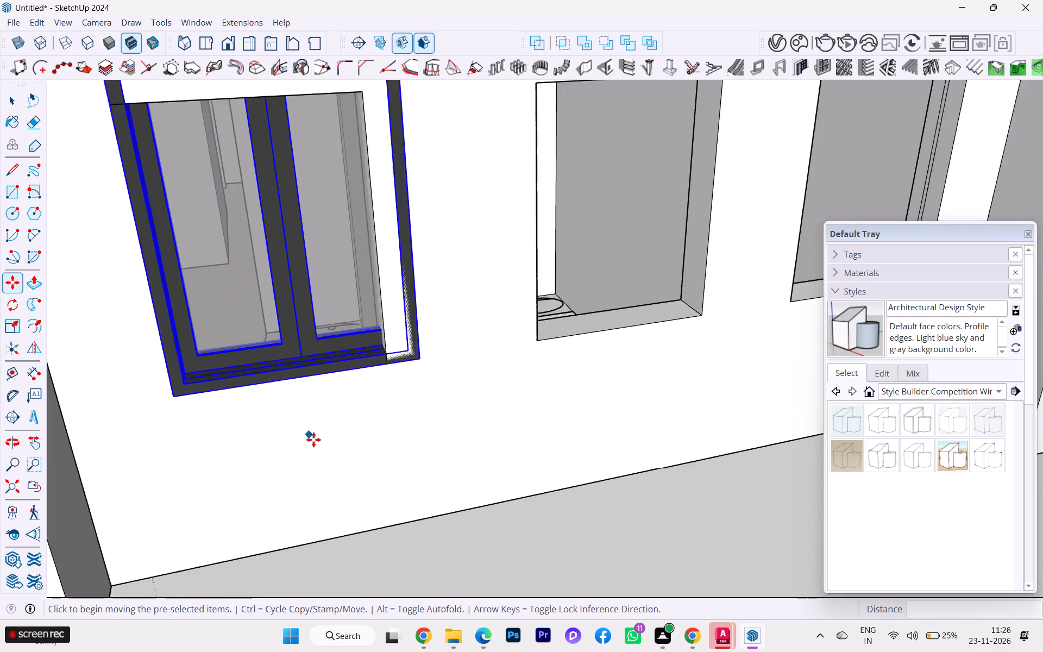
scroll(338, 448, "down", 3)
Scale the window's height by about 0.71 so its top meets the top edge of the opening.
key("s")
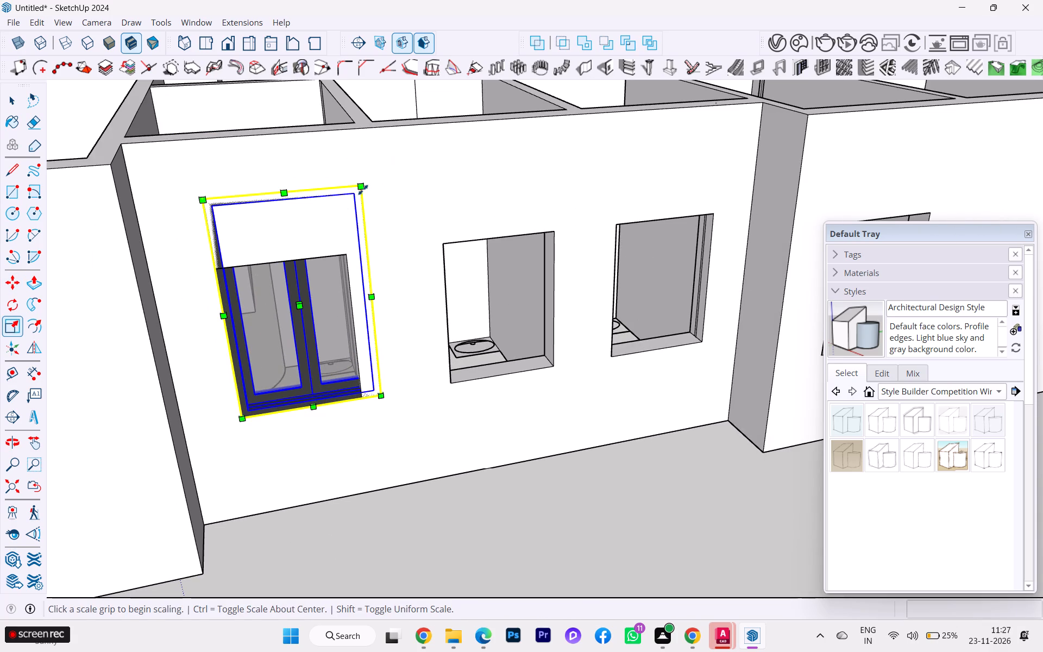
left_click(363, 188)
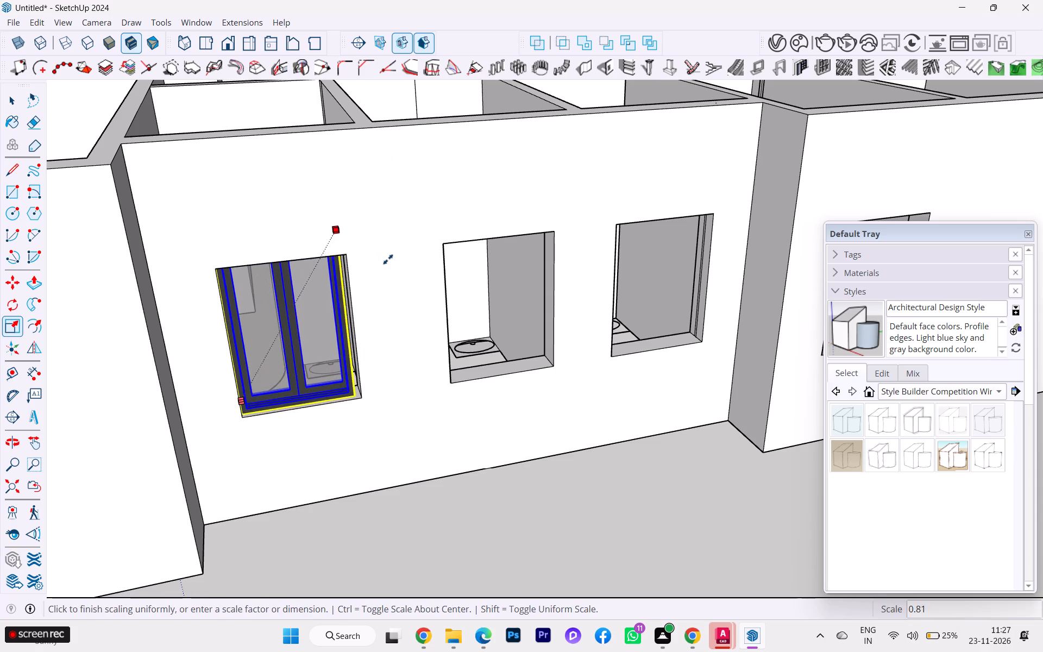
left_click(416, 249)
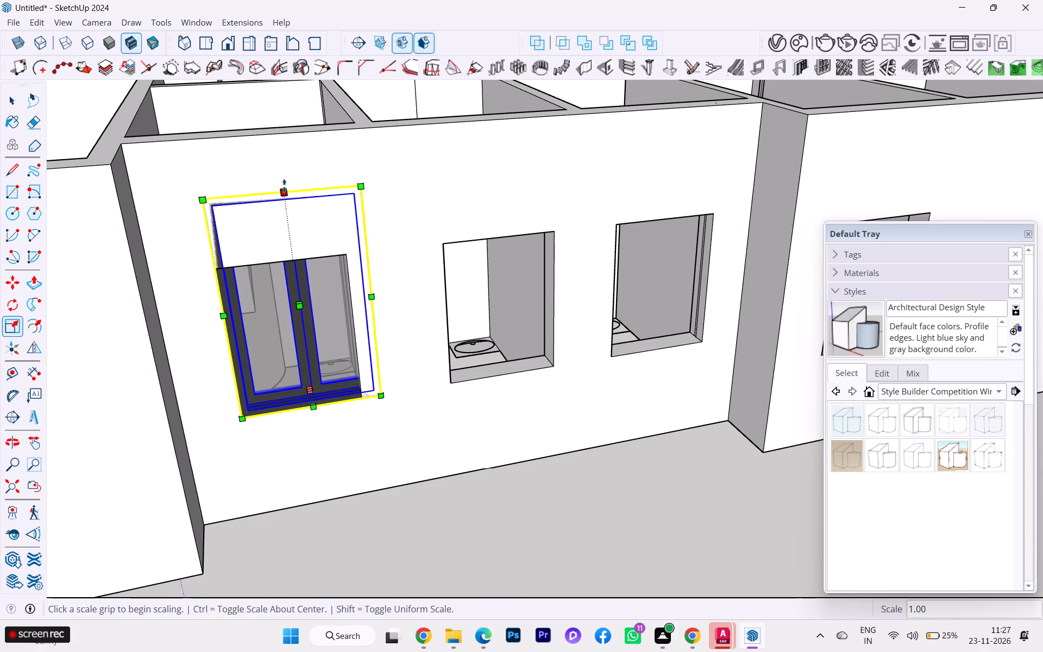
left_click(284, 184)
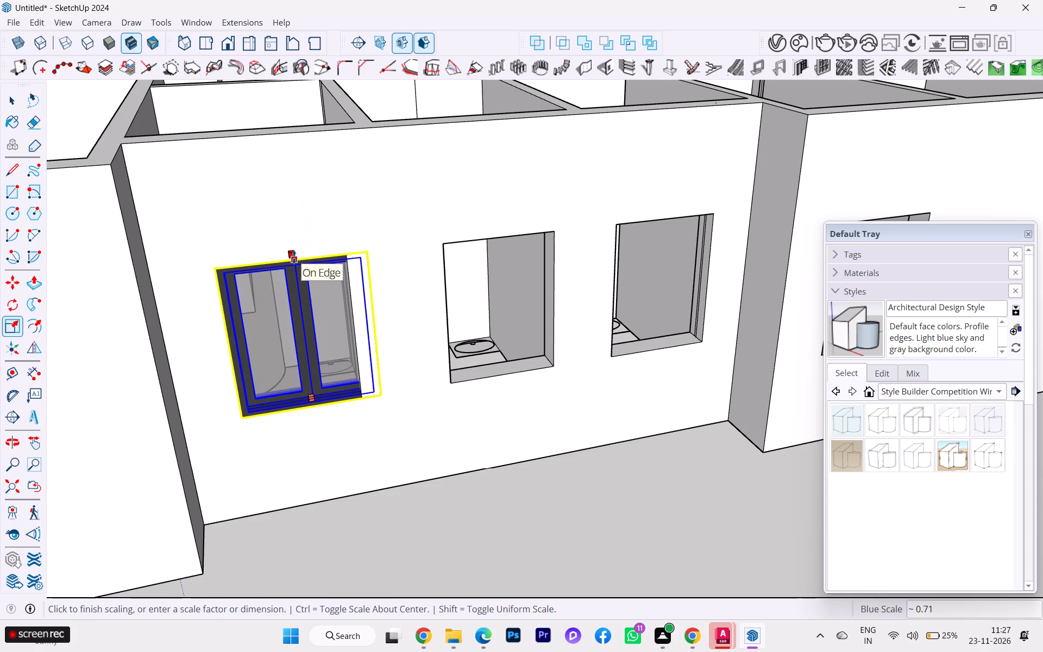
left_click(294, 257)
Scale the window's width by about 0.86 so its frame ends at the opening's far side edge.
scroll(288, 259, "up", 2)
scroll(288, 259, "down", 1)
scroll(288, 259, "up", 3)
scroll(379, 303, "up", 1)
left_click(394, 347)
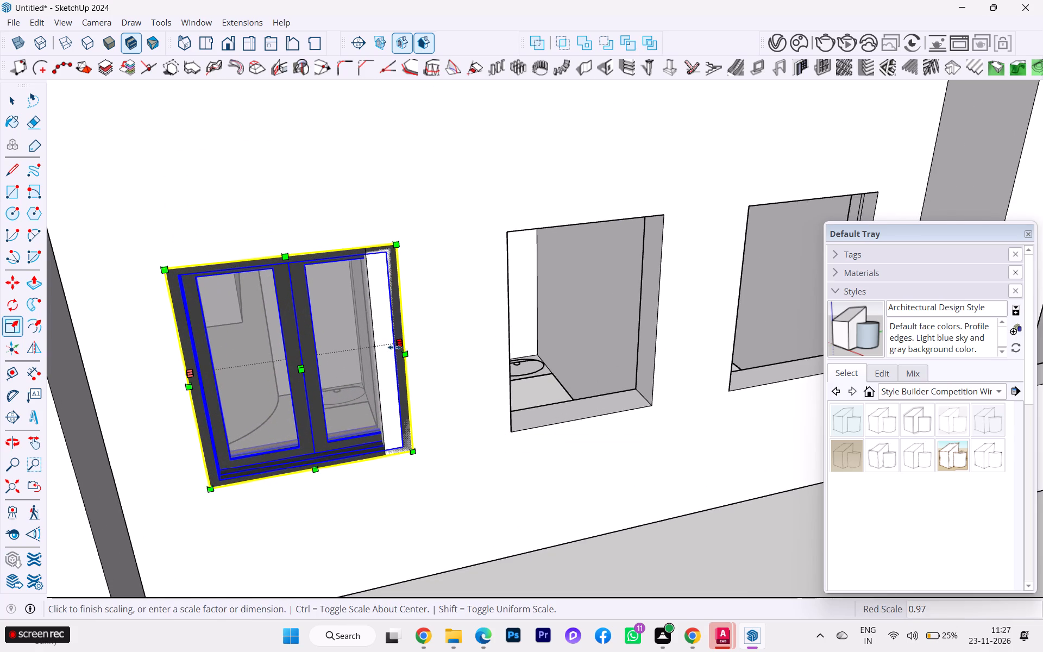
left_click(376, 350)
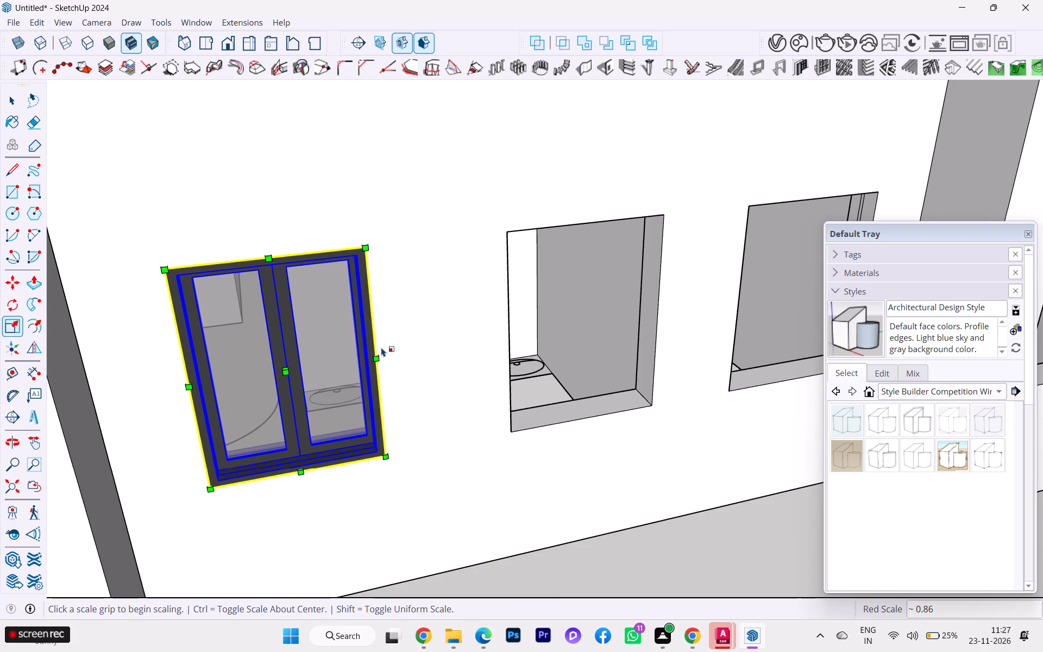
scroll(400, 360, "down", 3)
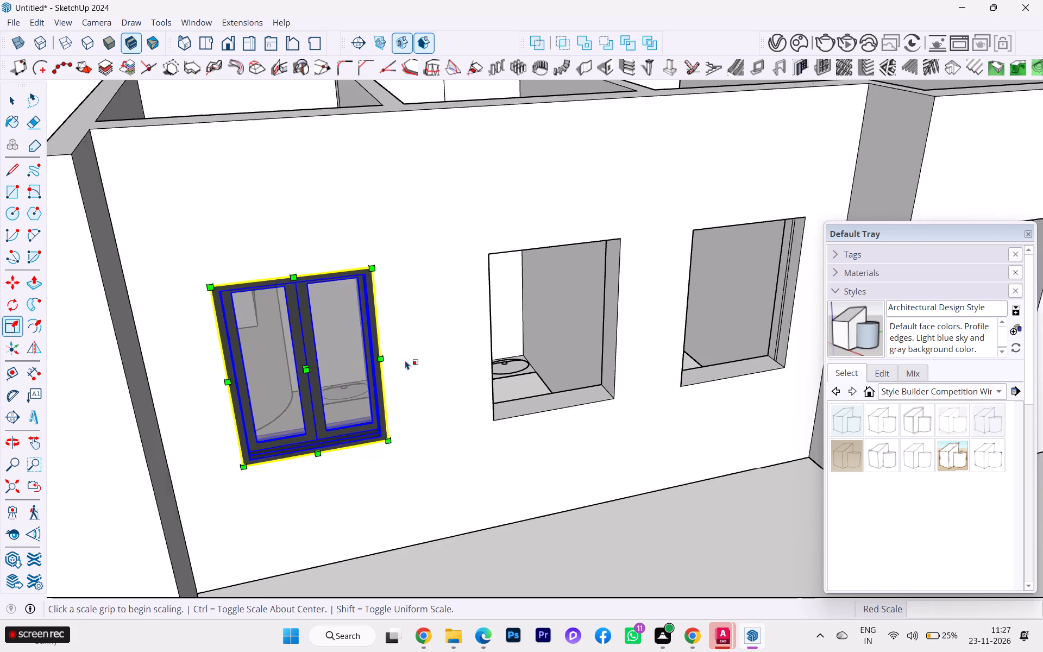
scroll(405, 360, "down", 4)
scroll(414, 341, "up", 1)
scroll(414, 341, "down", 6)
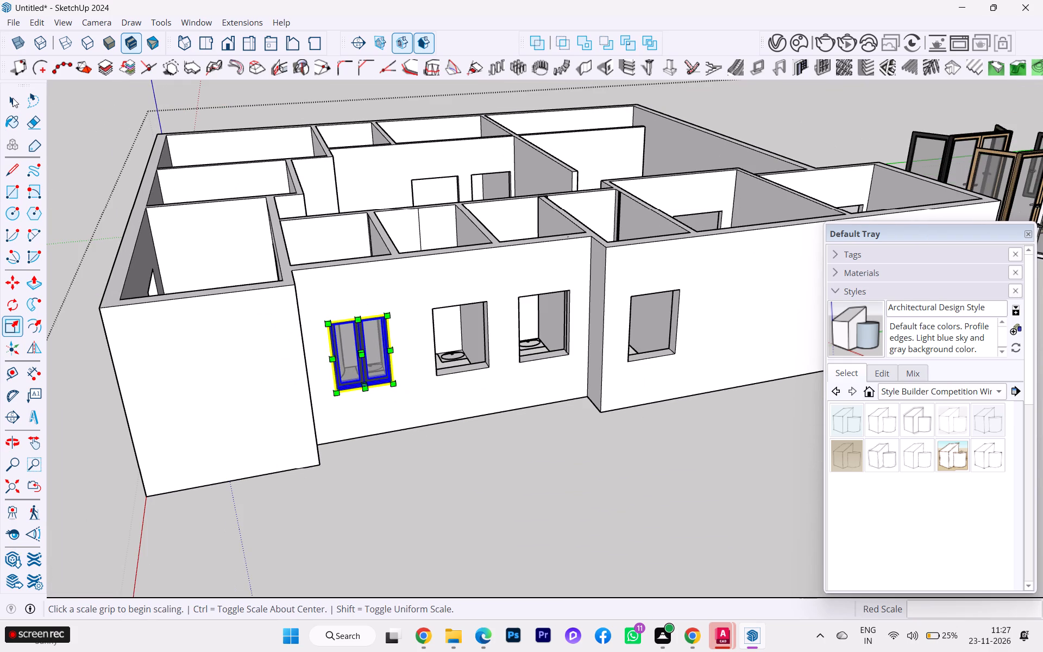
Copy the fitted window about 5' 4 15/16" along the wall into the second opening, matching the lower corners.
left_click(14, 97)
left_click(76, 175)
left_click(343, 349)
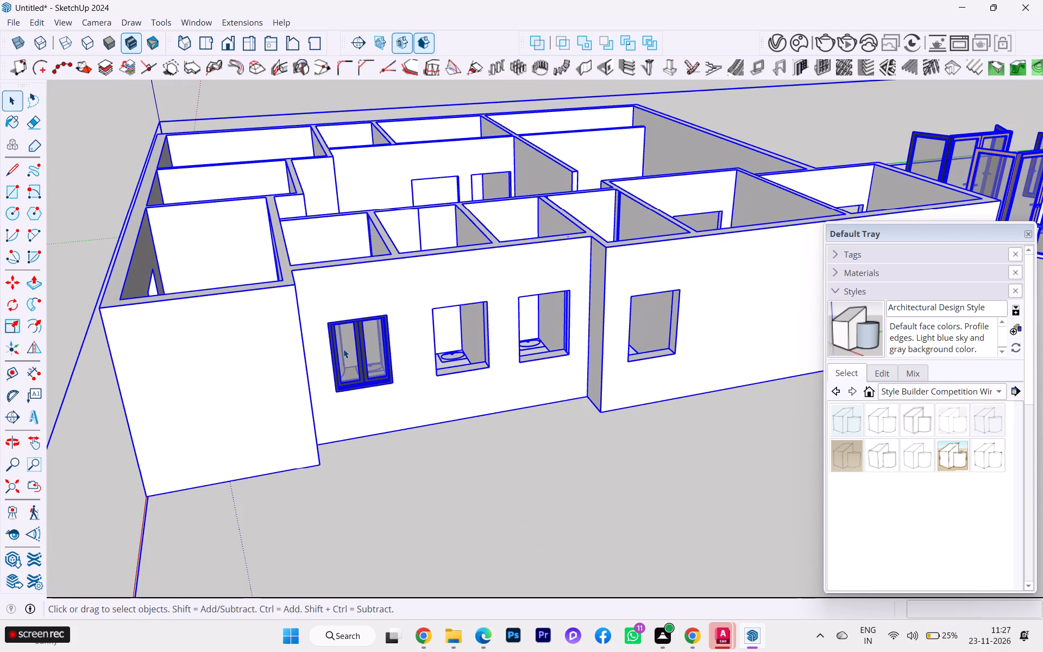
double_click(343, 349)
left_click(343, 349)
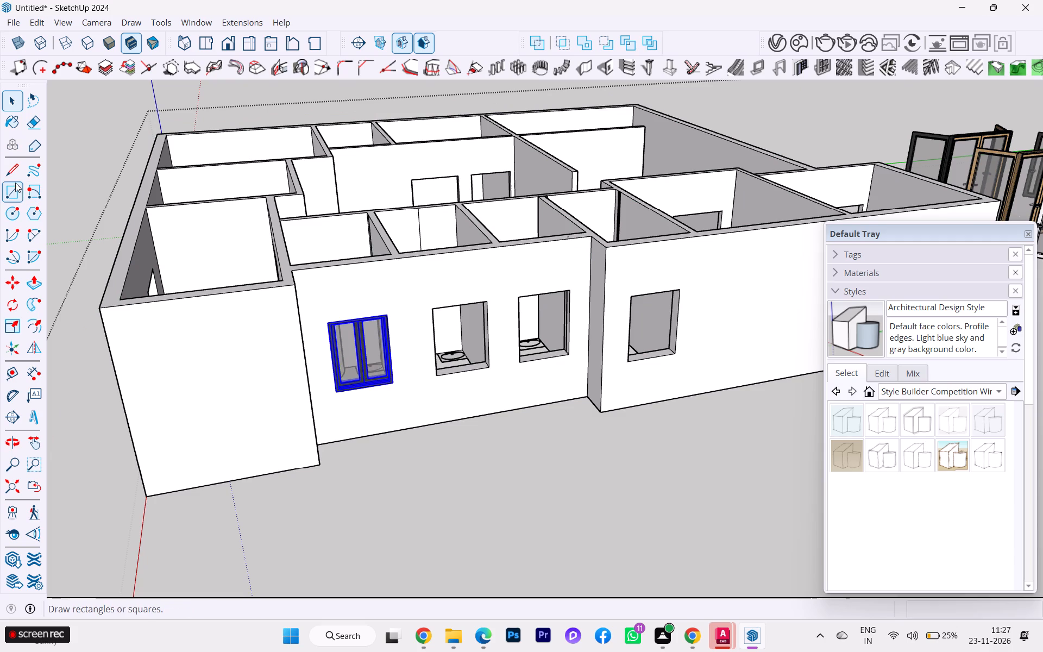
left_click(18, 279)
scroll(269, 364, "down", 1)
scroll(278, 368, "up", 13)
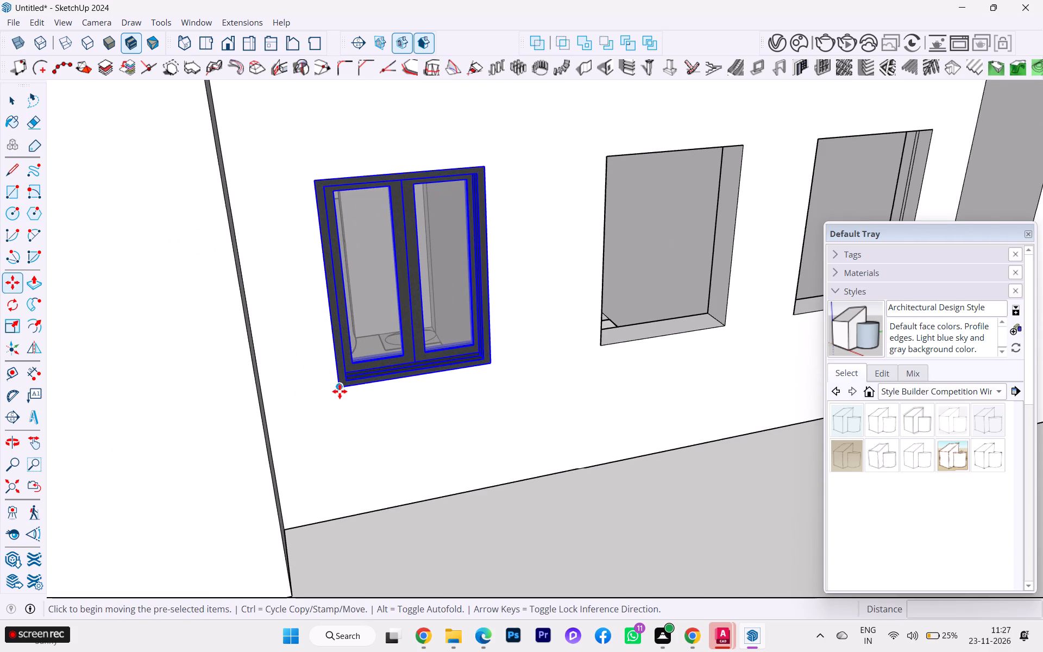
left_click(340, 387)
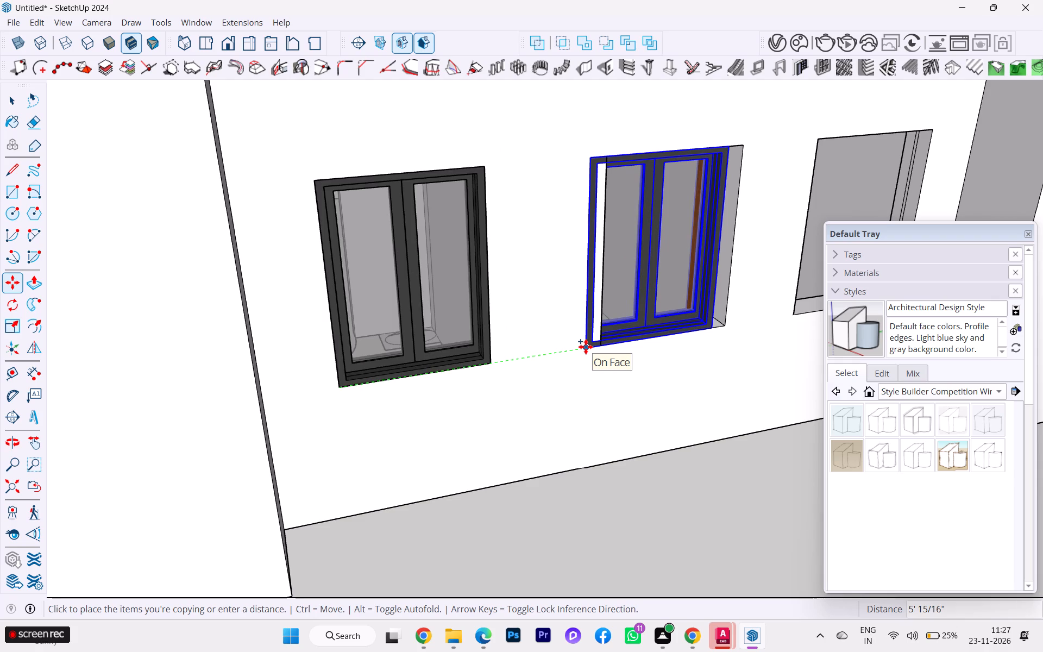
scroll(593, 342, "up", 5)
left_click(602, 349)
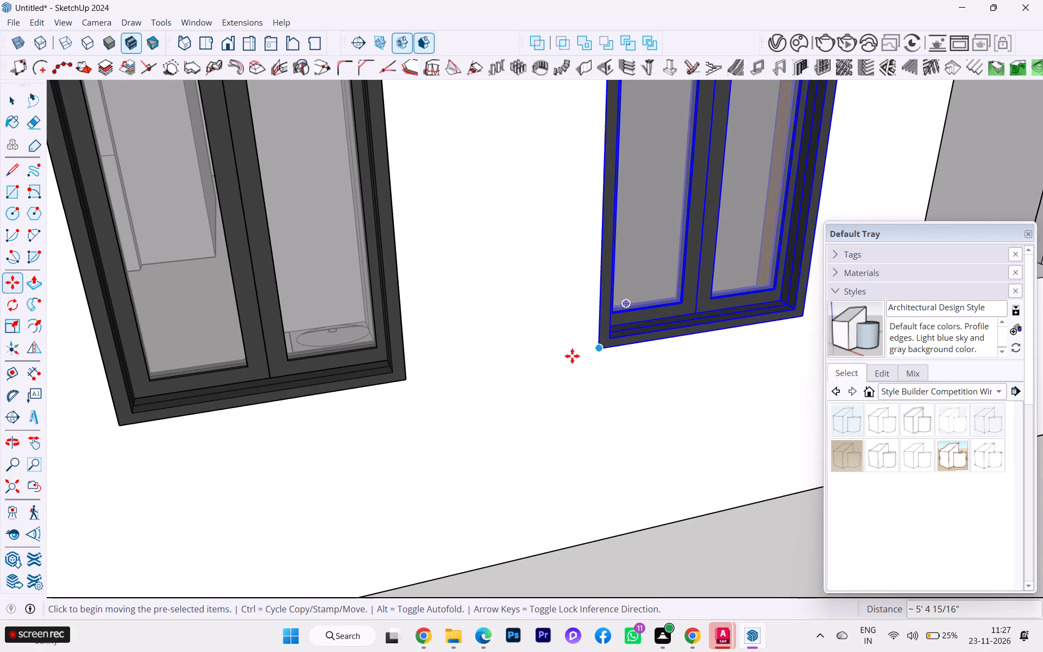
Copy the window from the second opening into the third opening, matching the lower corners.
scroll(466, 344, "up", 1)
scroll(465, 344, "down", 1)
scroll(462, 344, "up", 1)
scroll(459, 343, "down", 15)
scroll(429, 337, "up", 1)
scroll(429, 337, "down", 1)
scroll(599, 376, "down", 5)
scroll(603, 378, "up", 1)
scroll(561, 355, "up", 3)
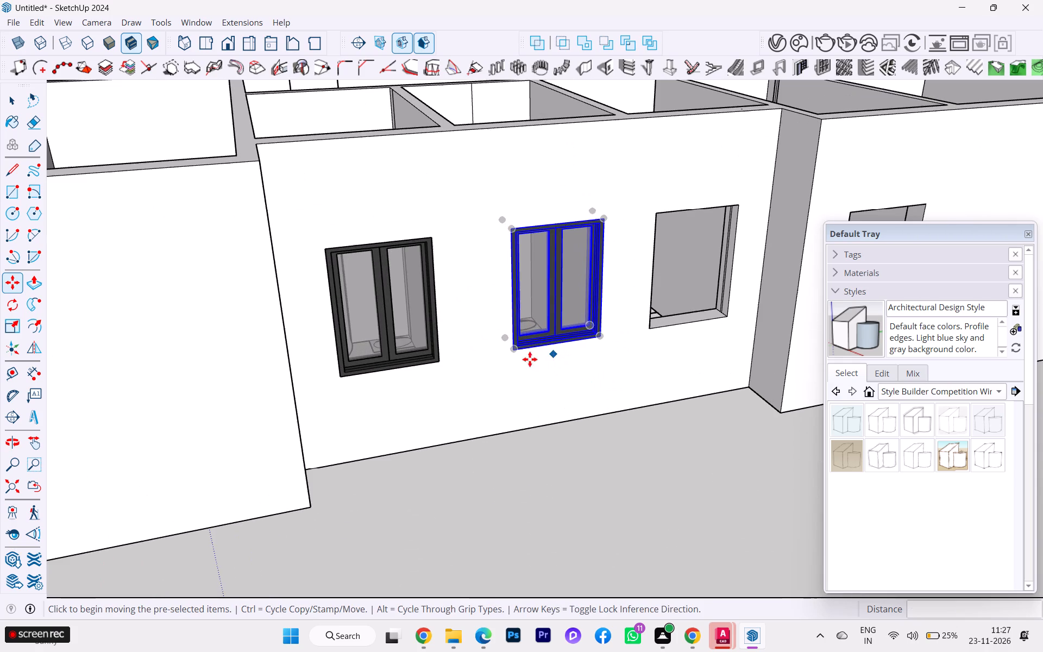
left_click(517, 350)
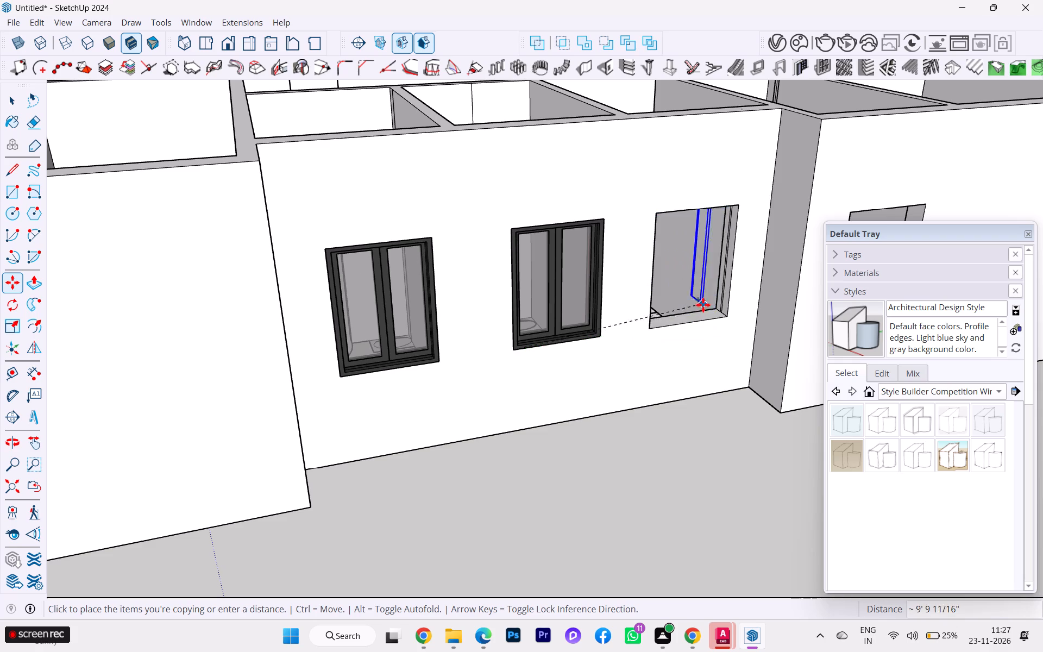
left_click(649, 330)
Copy the window from the third opening about 6' 1 7/8" into the opening on the projecting front wall, and clear the selection.
scroll(592, 317, "down", 3)
scroll(585, 317, "up", 1)
scroll(576, 317, "down", 1)
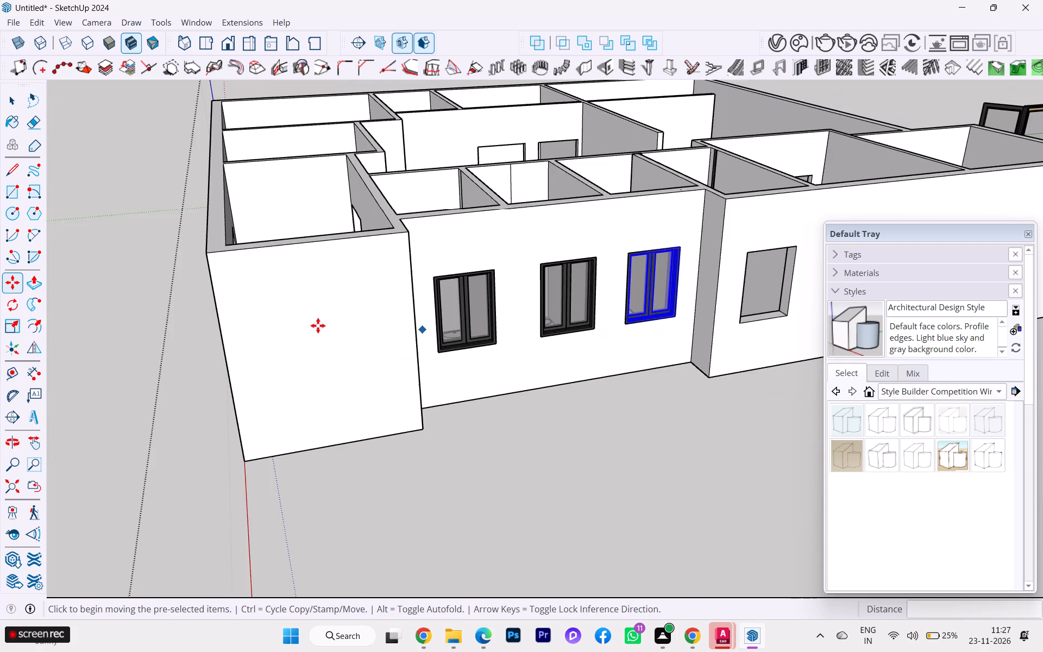
scroll(315, 325, "down", 3)
scroll(315, 325, "up", 2)
scroll(315, 325, "down", 1)
scroll(511, 327, "up", 5)
scroll(631, 318, "up", 2)
left_click(626, 324)
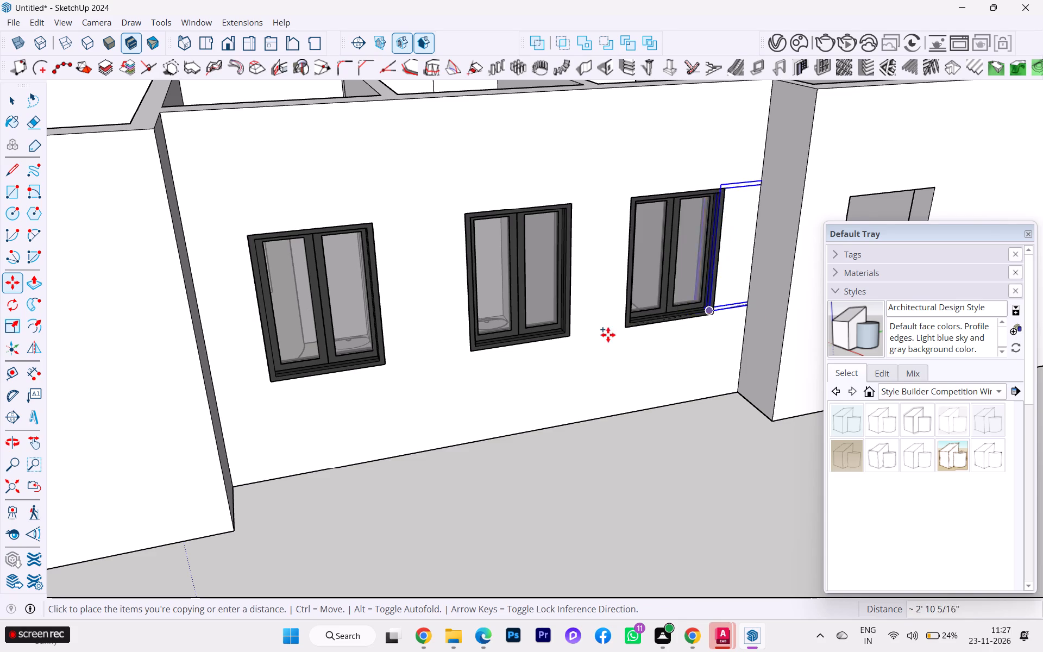
scroll(513, 351, "down", 2)
scroll(513, 351, "up", 2)
scroll(513, 351, "down", 5)
scroll(743, 322, "up", 1)
scroll(693, 336, "up", 1)
scroll(693, 336, "down", 1)
scroll(693, 336, "up", 1)
scroll(693, 336, "down", 2)
scroll(693, 336, "up", 4)
scroll(684, 340, "down", 3)
scroll(684, 340, "up", 1)
left_click(690, 336)
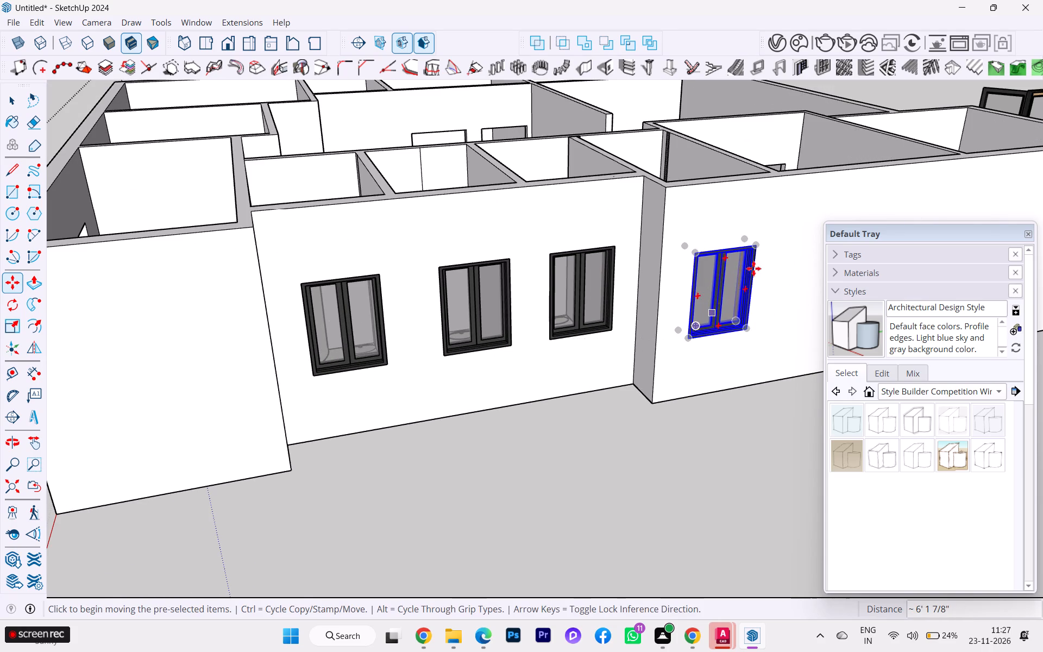
scroll(757, 265, "down", 4)
scroll(442, 346, "down", 3)
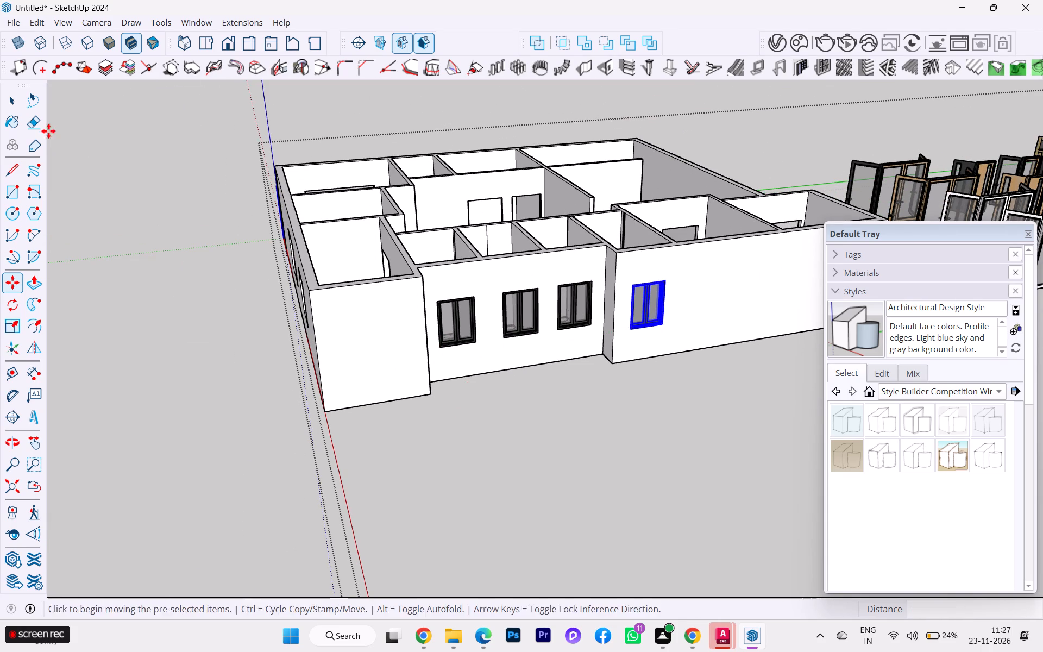
left_click(9, 98)
left_click(170, 173)
scroll(653, 316, "up", 4)
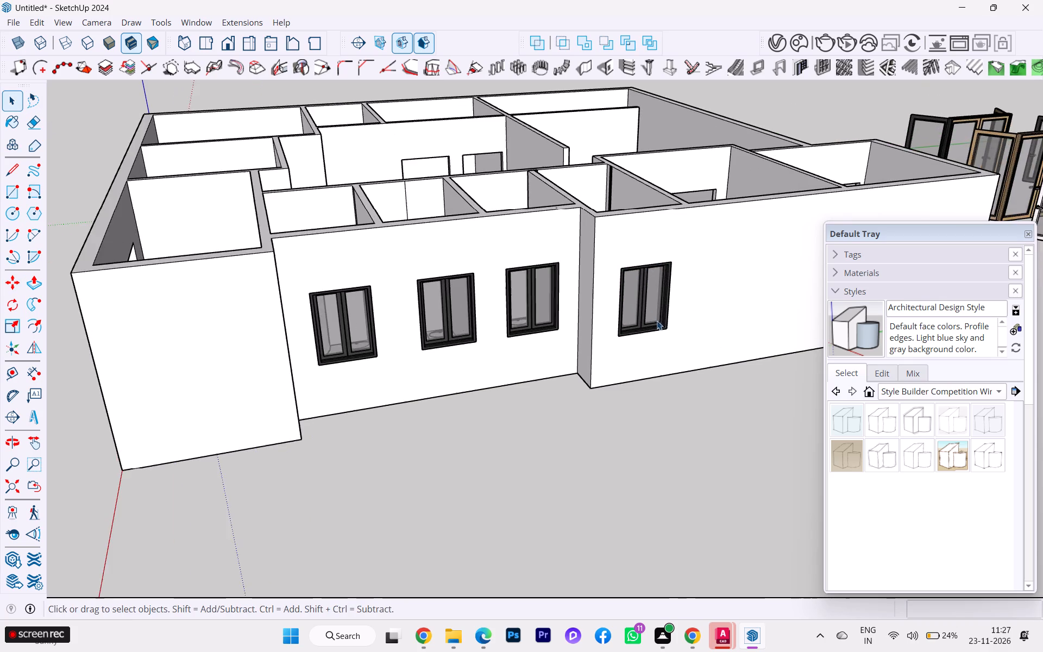
Open the building group for editing at the front wall with the fitted windows.
scroll(495, 405, "down", 1)
middle_click_drag(481, 413, 561, 485)
scroll(406, 267, "down", 3)
scroll(463, 407, "up", 2)
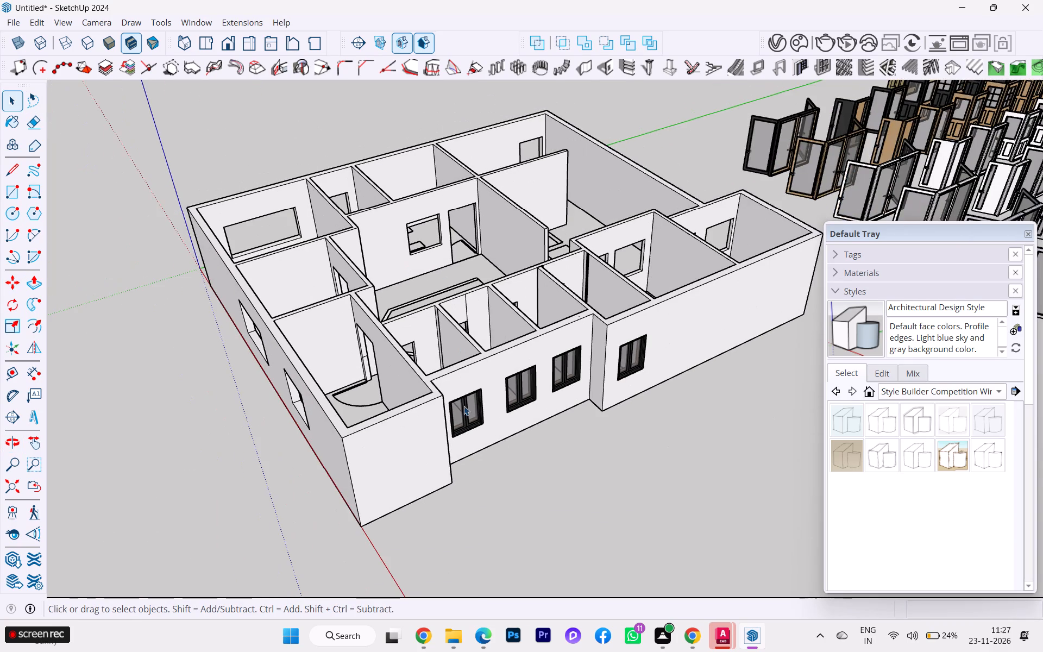
left_click(472, 402)
double_click(470, 404)
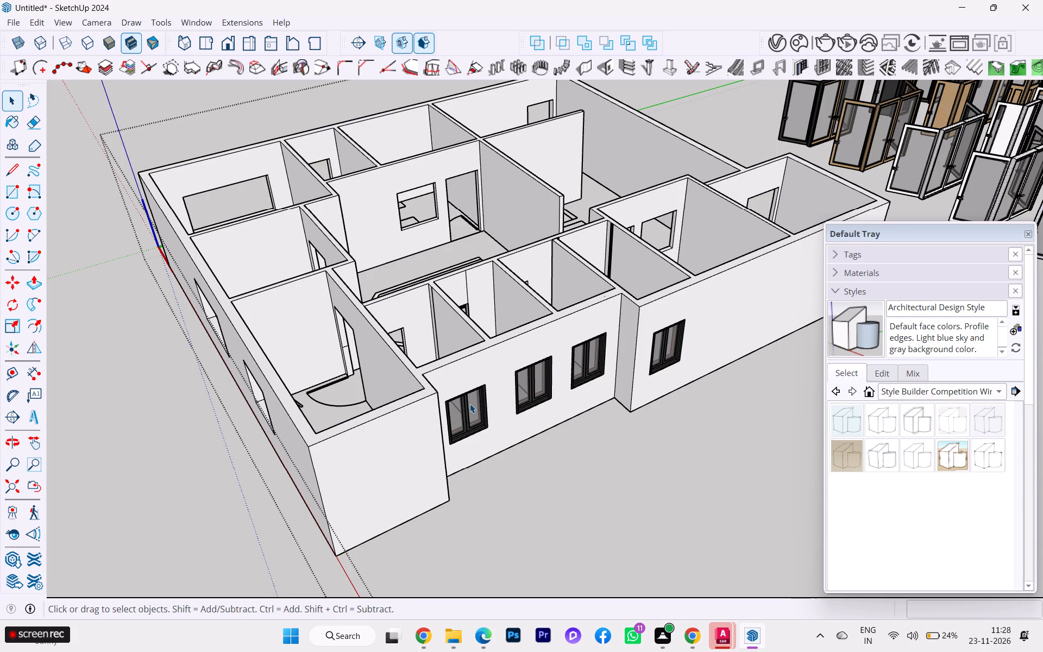
Copy the front-wall window nearest the corner about 15' 9 15/16" to the smaller opening in the adjacent end wall.
scroll(580, 362, "down", 5)
middle_click_drag(461, 406, 869, 421)
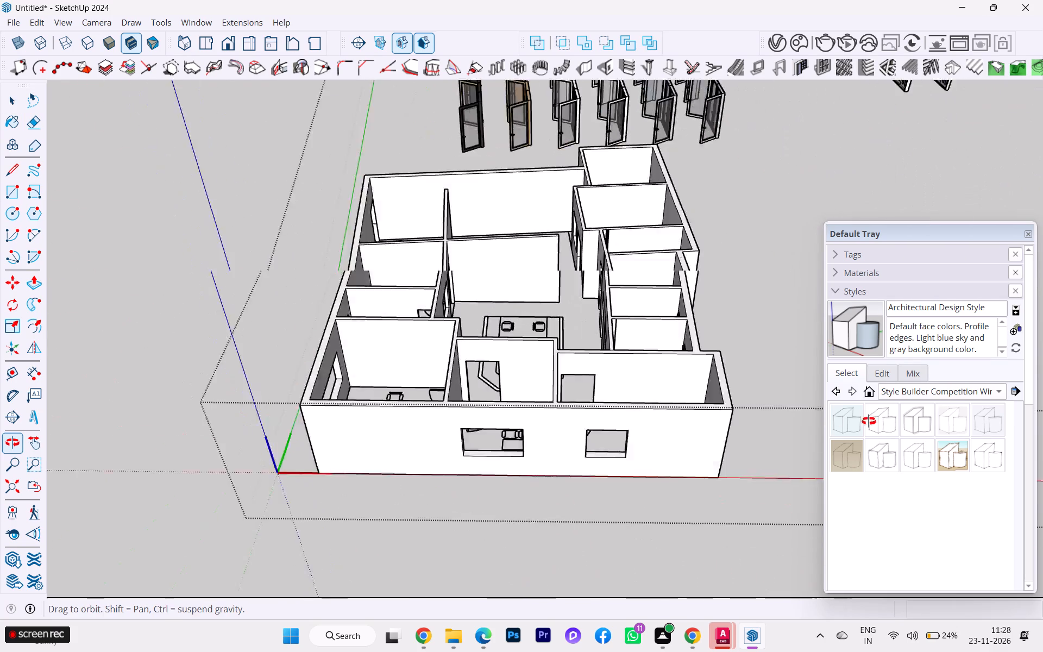
middle_click_drag(869, 421, 985, 422)
scroll(824, 445, "up", 1)
scroll(814, 440, "down", 1)
scroll(812, 437, "up", 1)
middle_click_drag(667, 417, 498, 391)
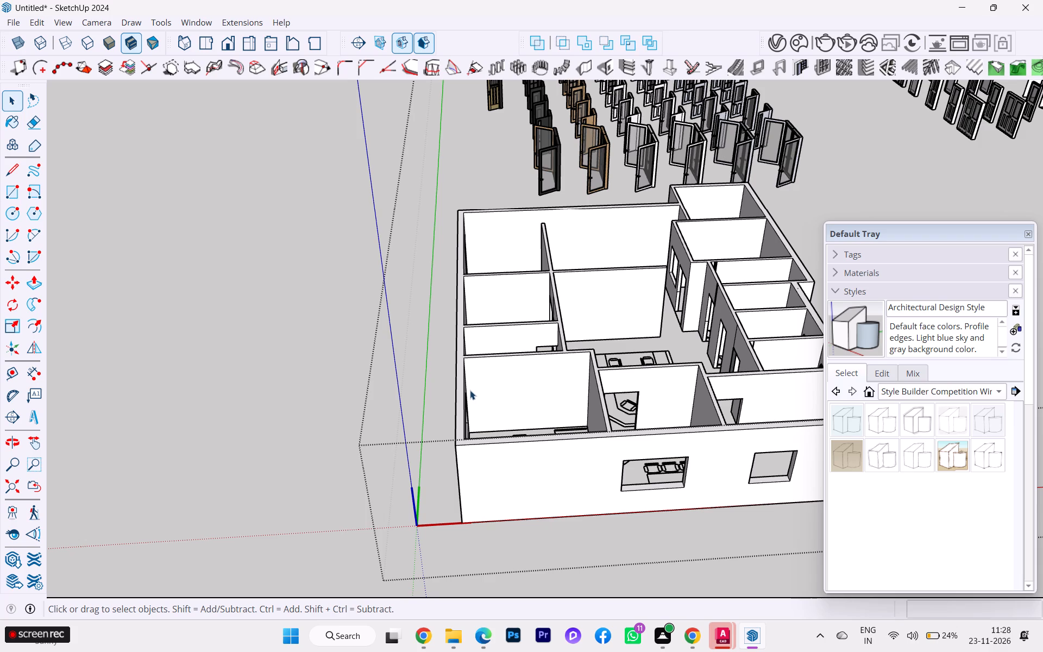
scroll(464, 387, "down", 3)
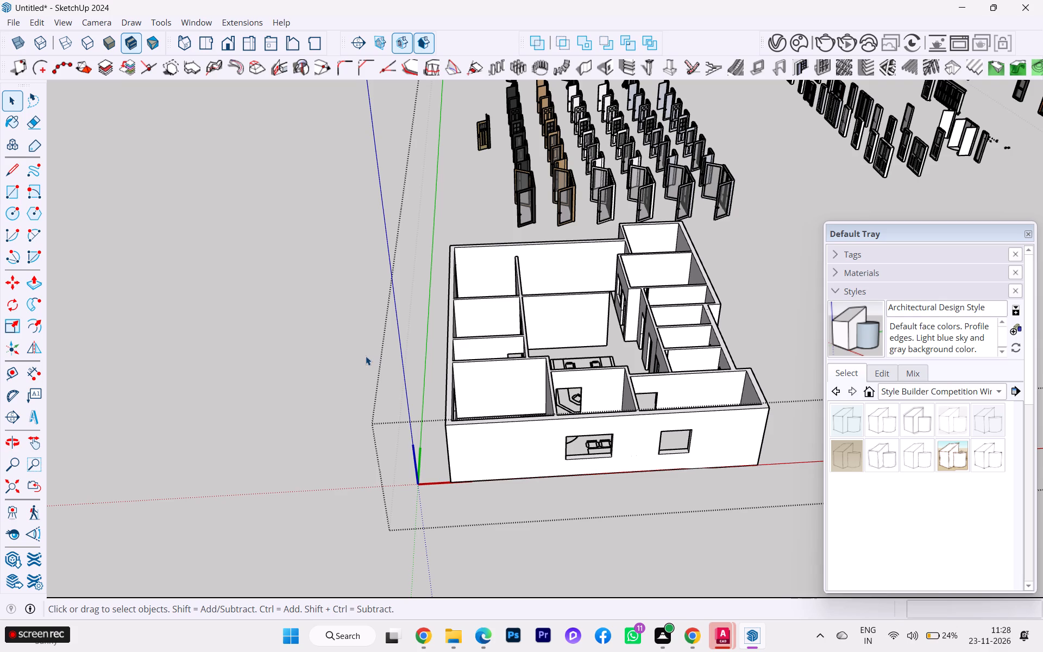
scroll(358, 353, "down", 4)
scroll(336, 348, "up", 1)
scroll(336, 348, "down", 6)
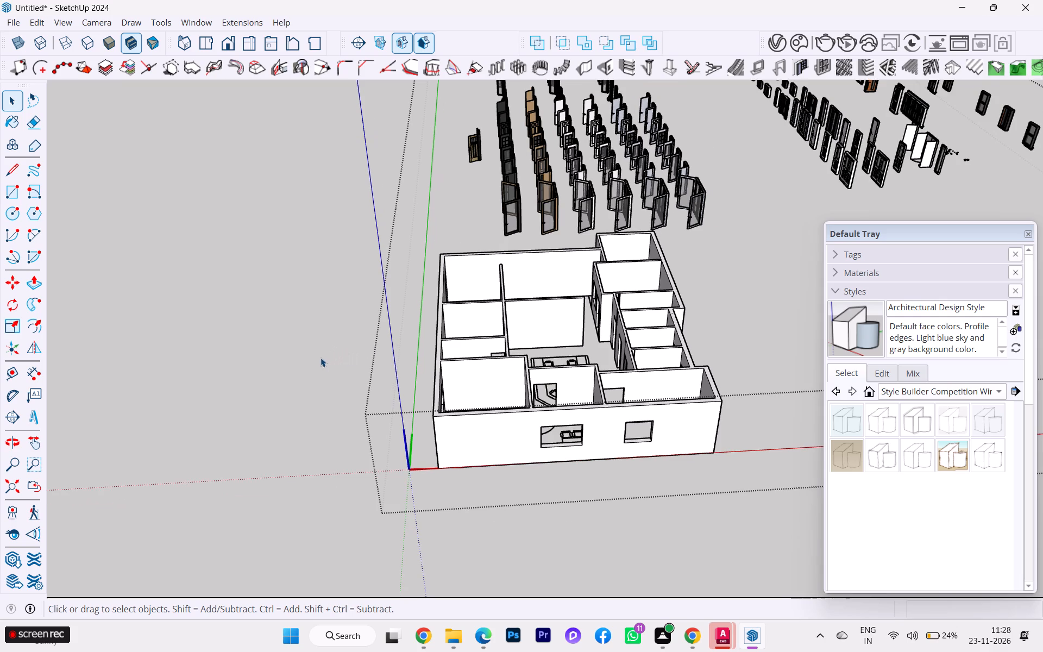
scroll(321, 358, "down", 4)
middle_click_drag(493, 391, 279, 391)
scroll(355, 350, "up", 3)
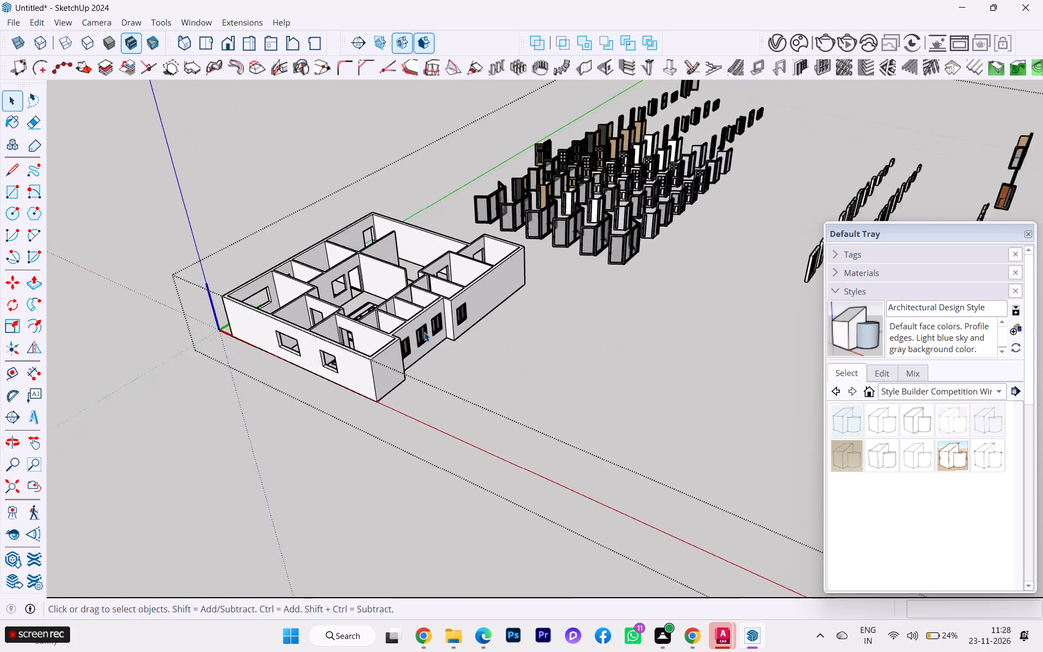
scroll(424, 332, "up", 3)
left_click(394, 355)
key("m")
left_click(394, 355)
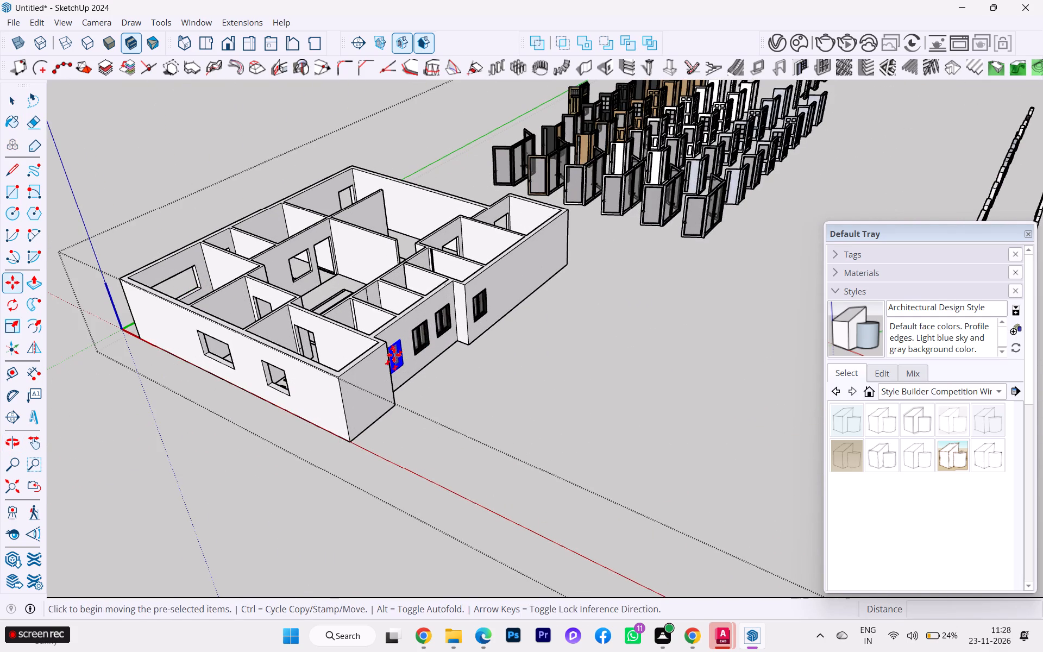
scroll(303, 381, "up", 14)
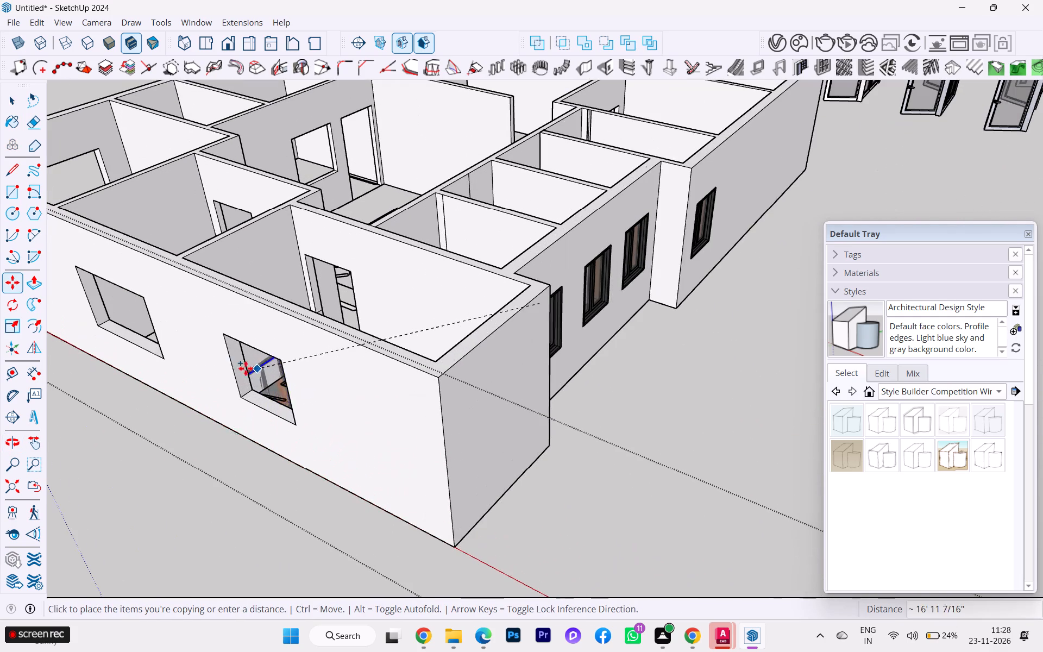
left_click(233, 372)
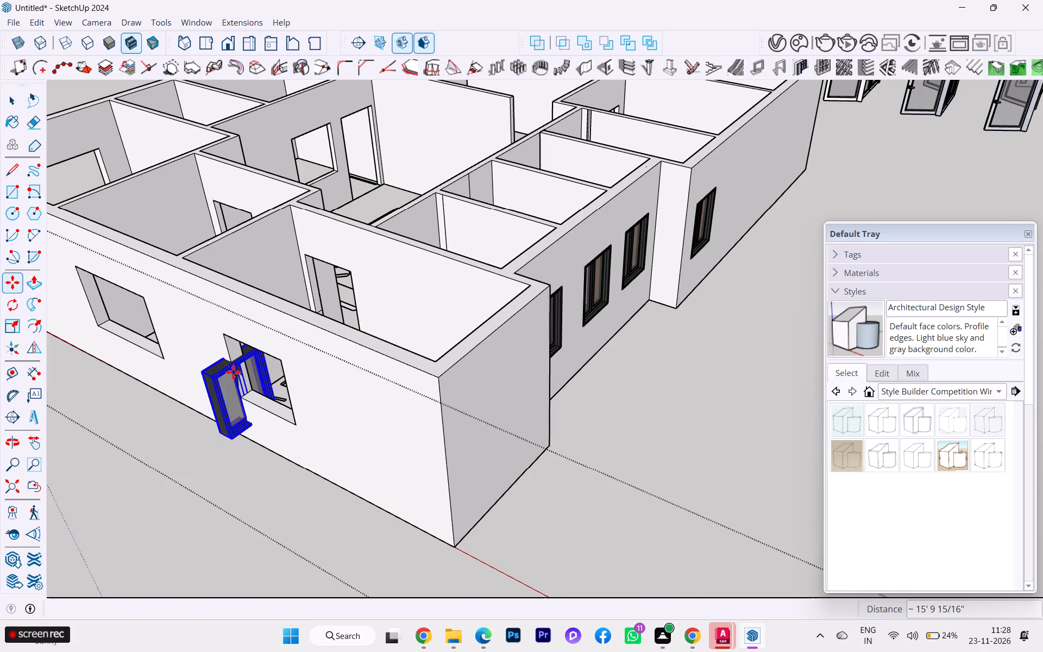
Rotate the copied window 90 degrees so it lies parallel to the end wall.
middle_click_drag(356, 352, 545, 328)
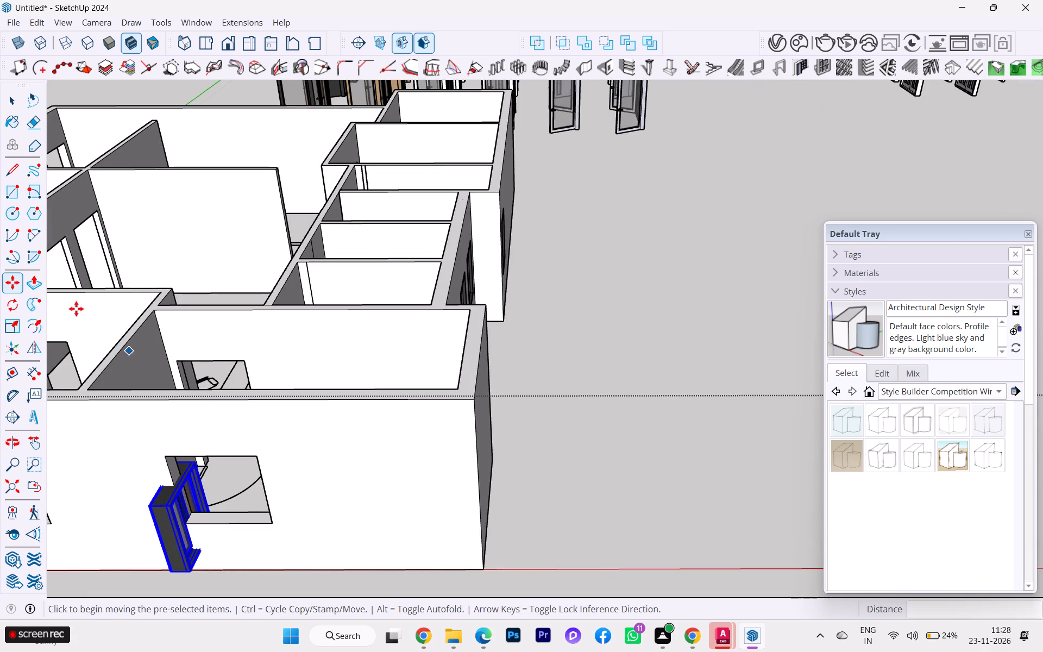
left_click(14, 302)
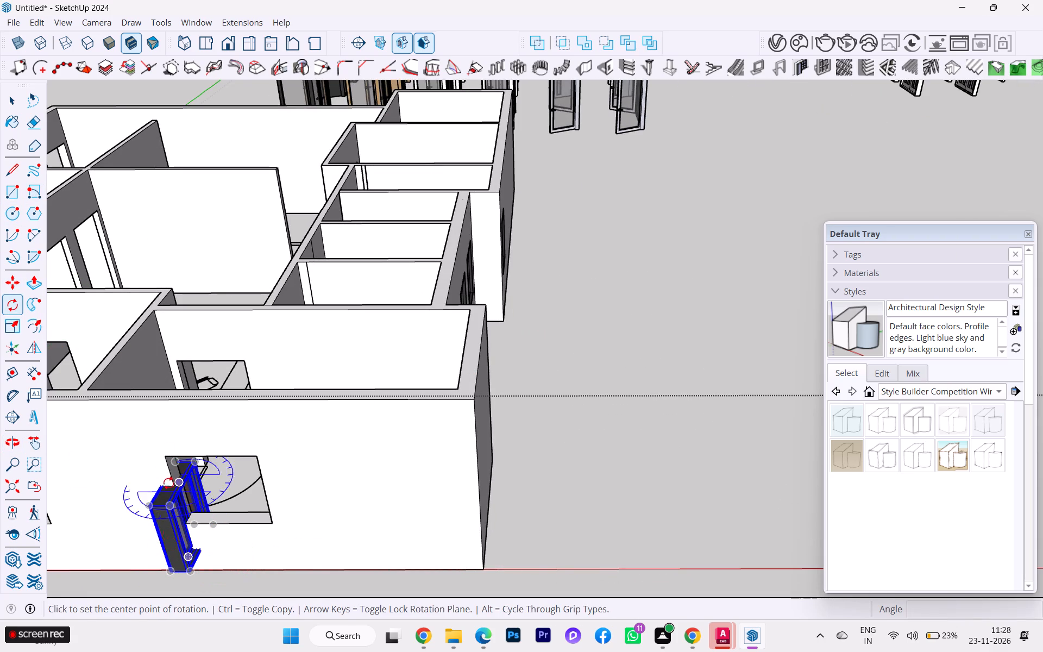
left_click(156, 491)
left_click(171, 473)
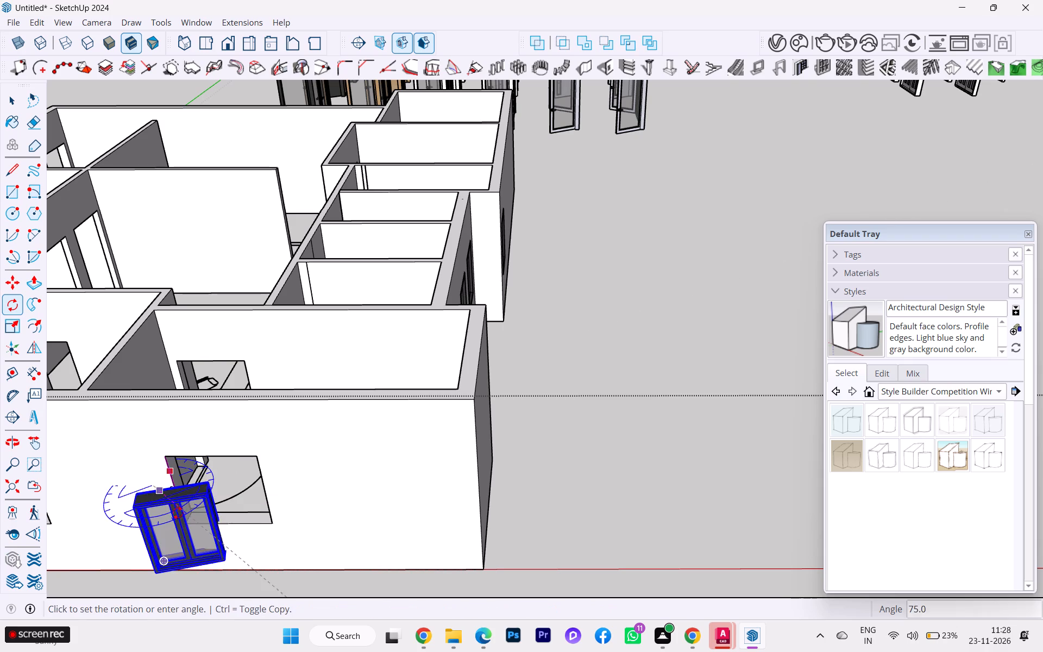
type("90")
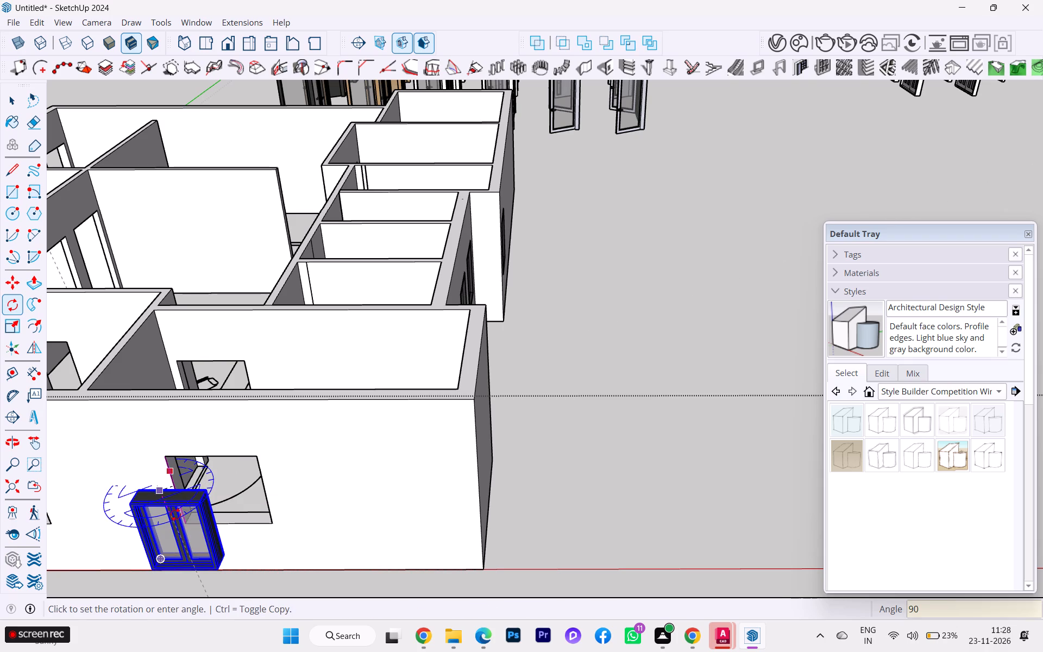
key("Return")
Move the rotated window about 2' 6 9/16" so its lower corner meets the opening's lower corner.
key("m")
scroll(142, 560, "up", 1)
scroll(142, 560, "down", 2)
scroll(143, 563, "up", 1)
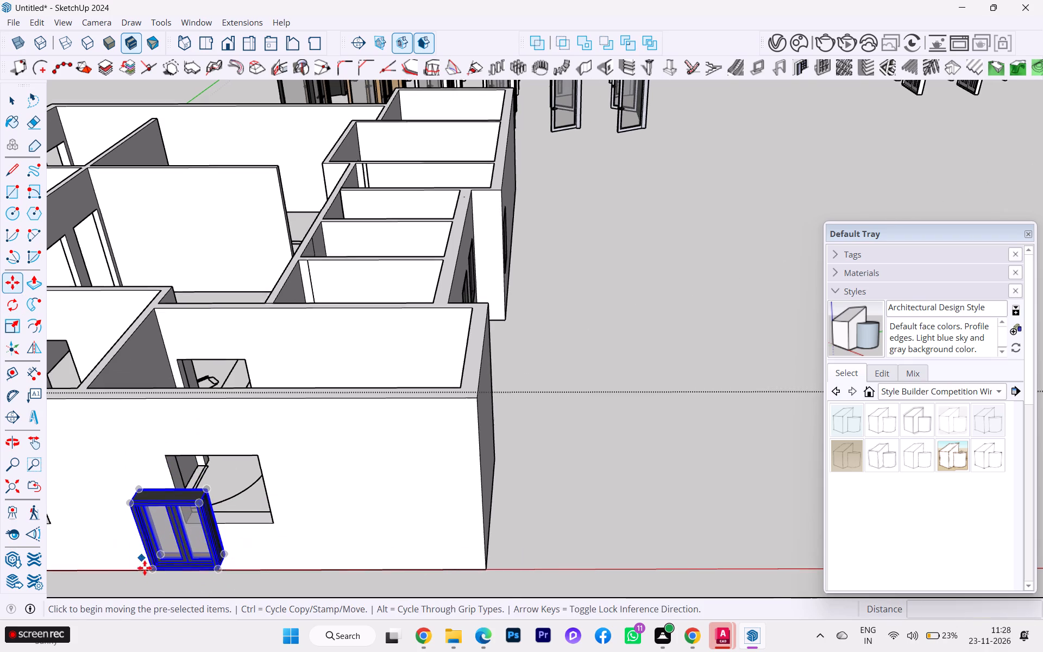
scroll(144, 568, "up", 1)
left_click(152, 574)
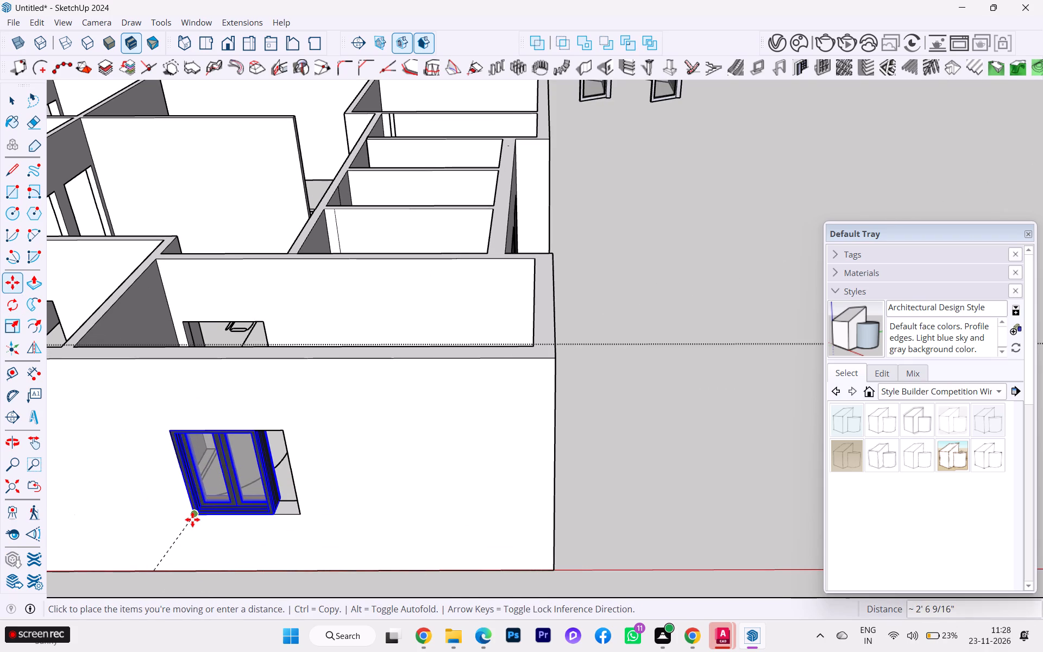
left_click(192, 519)
Scale the window's width by about 1.33 to the opening's far edge and its depth by 0.73.
scroll(235, 512, "down", 1)
middle_click_drag(294, 519, 416, 509)
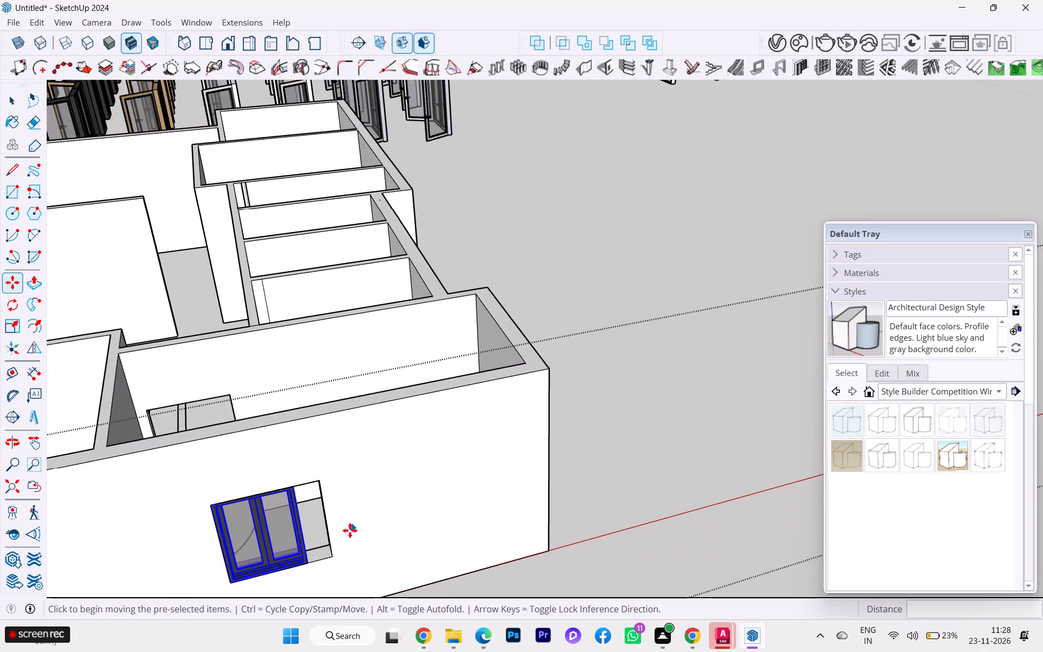
key("s")
scroll(300, 536, "up", 2)
scroll(299, 535, "down", 1)
scroll(299, 535, "up", 1)
left_click(302, 519)
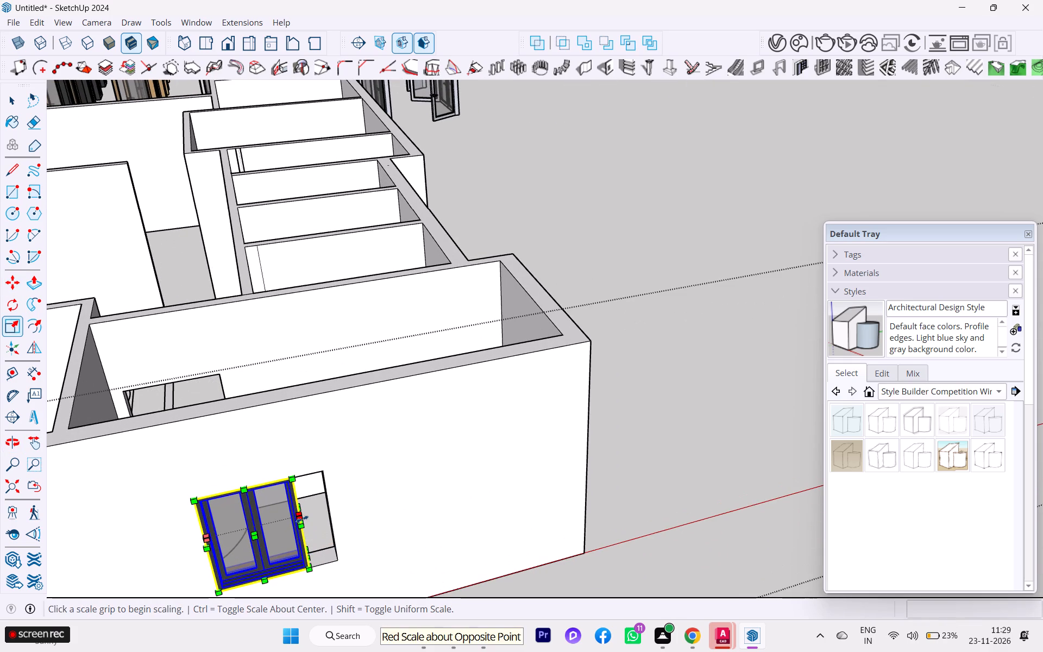
left_click(332, 504)
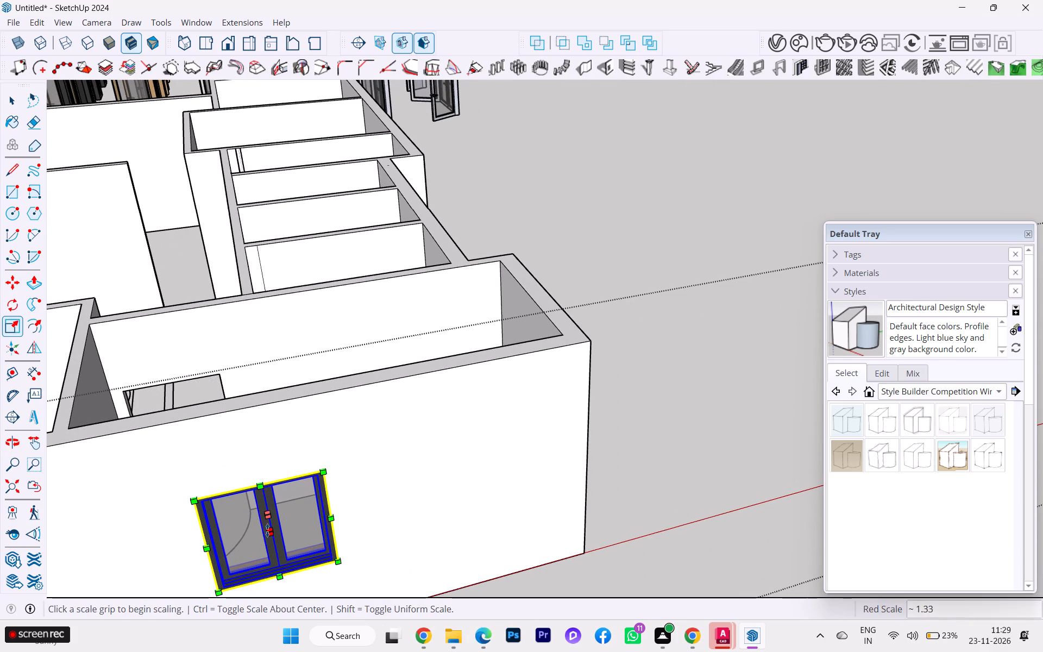
left_click(268, 532)
left_click(270, 528)
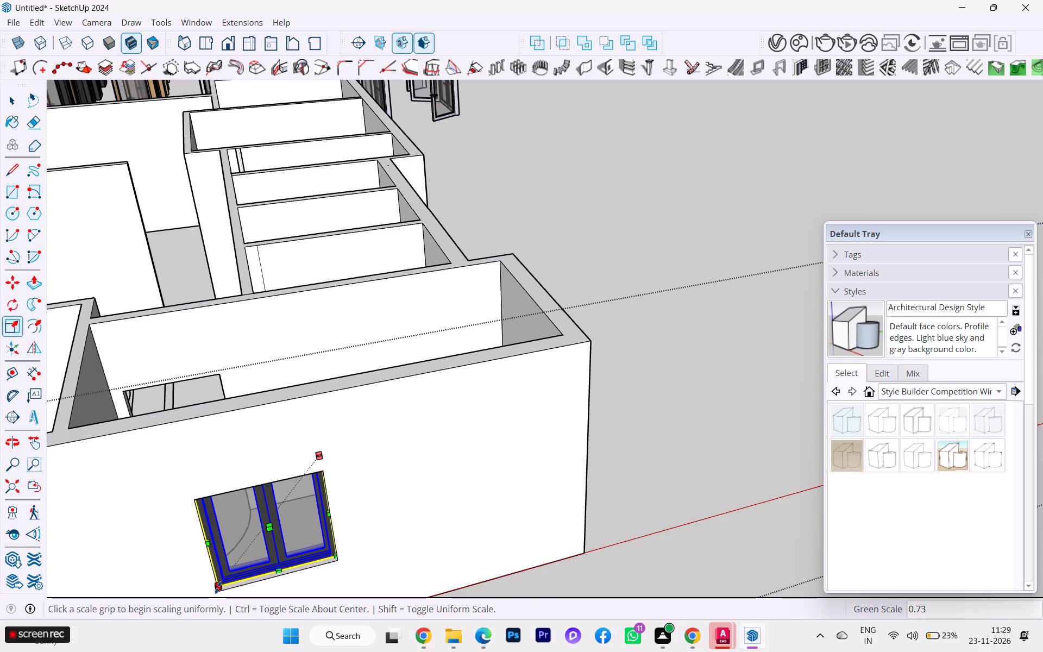
Move the scaled window 3 5/8" outward in the opening, towards the outer wall face.
scroll(238, 622, "up", 1)
scroll(238, 622, "down", 1)
scroll(238, 622, "up", 1)
scroll(340, 418, "down", 4)
scroll(343, 417, "up", 2)
scroll(344, 417, "down", 1)
scroll(487, 297, "down", 3)
scroll(450, 323, "up", 1)
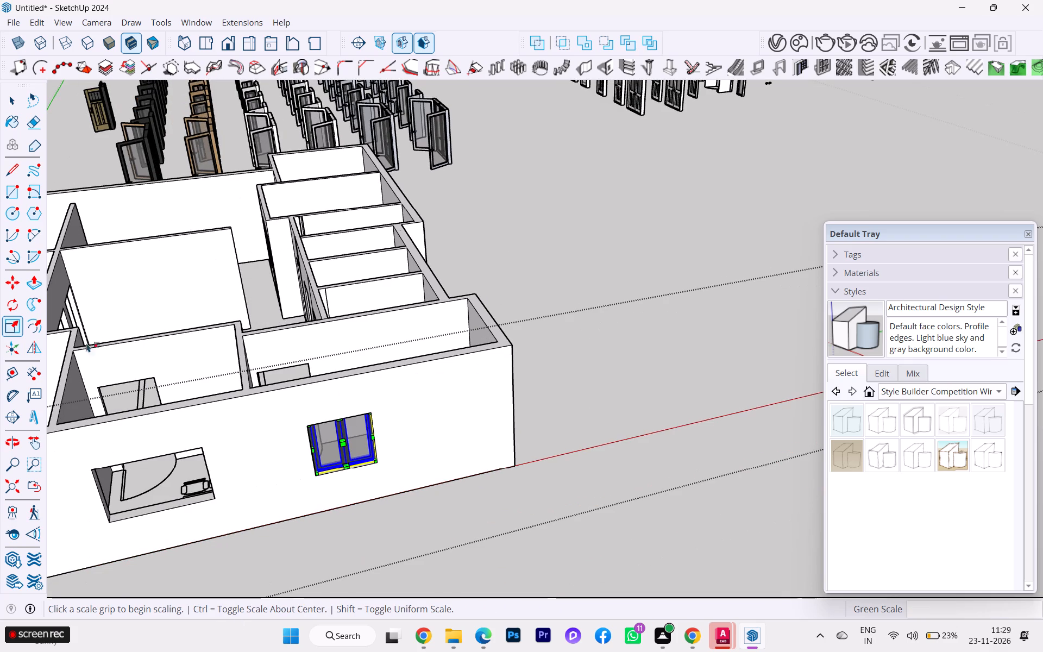
left_click(29, 300)
left_click(4, 289)
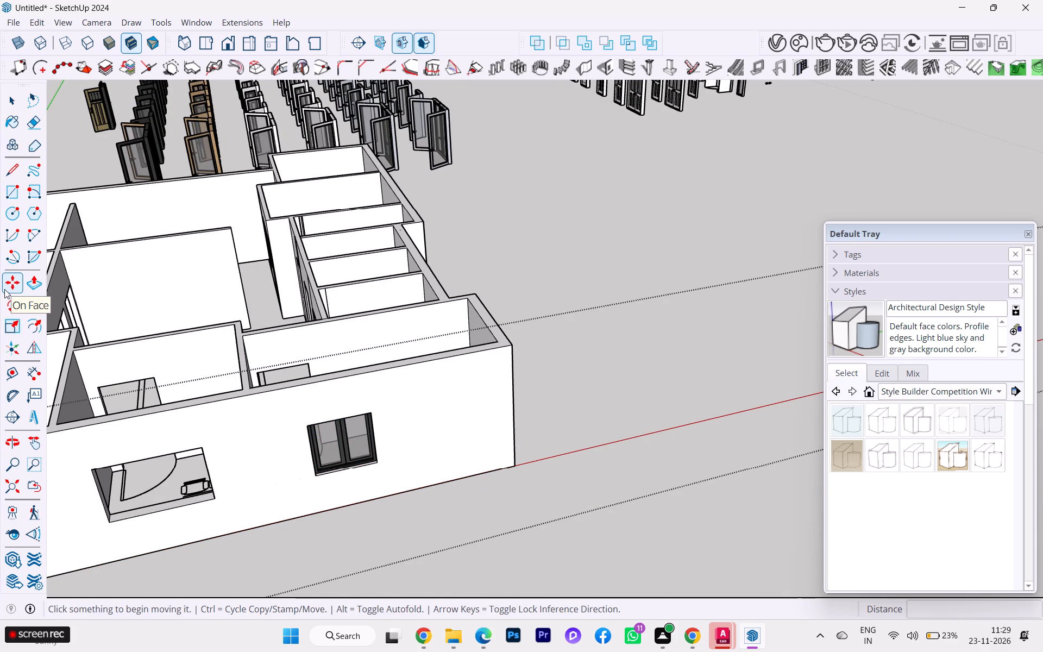
scroll(266, 507, "up", 3)
scroll(354, 463, "down", 1)
scroll(355, 463, "up", 15)
scroll(315, 448, "down", 1)
scroll(315, 448, "up", 3)
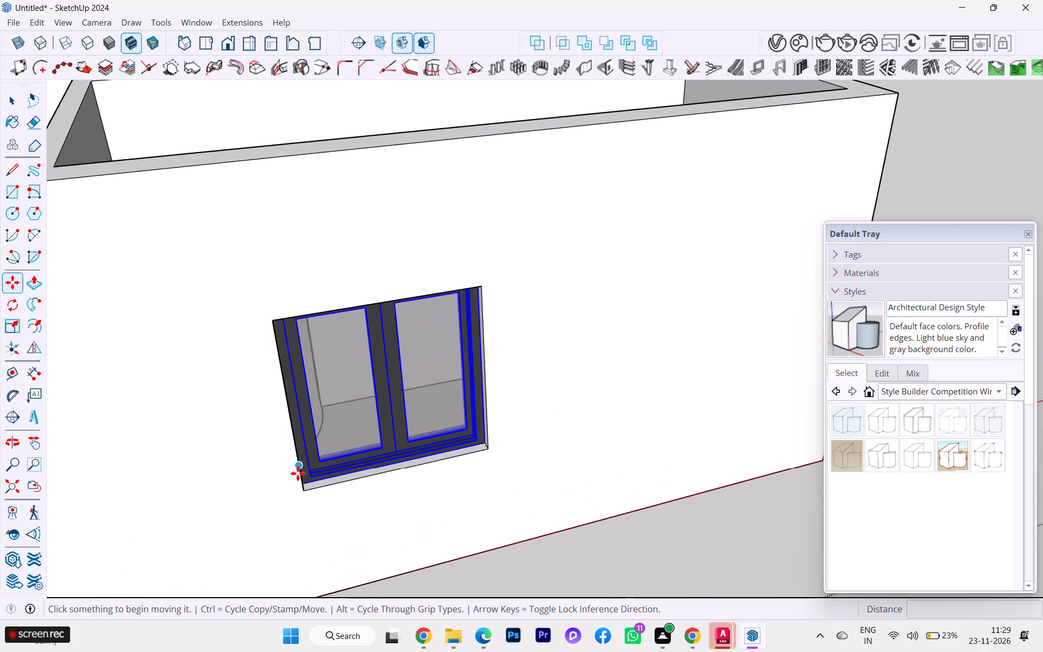
left_click(304, 482)
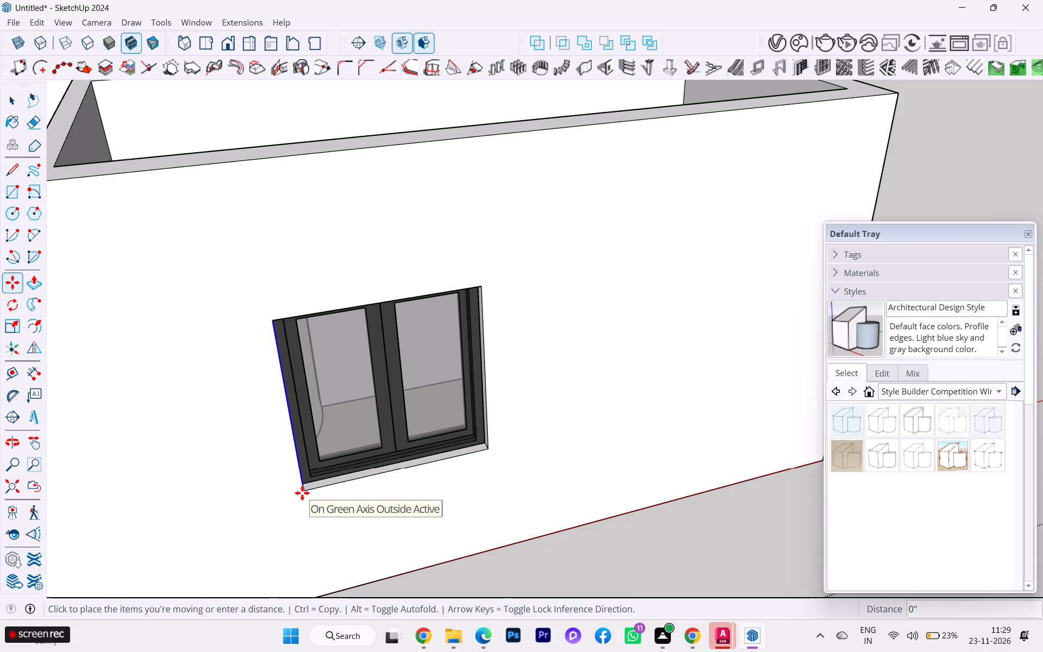
key("Escape")
scroll(302, 492, "up", 1)
left_click(382, 430)
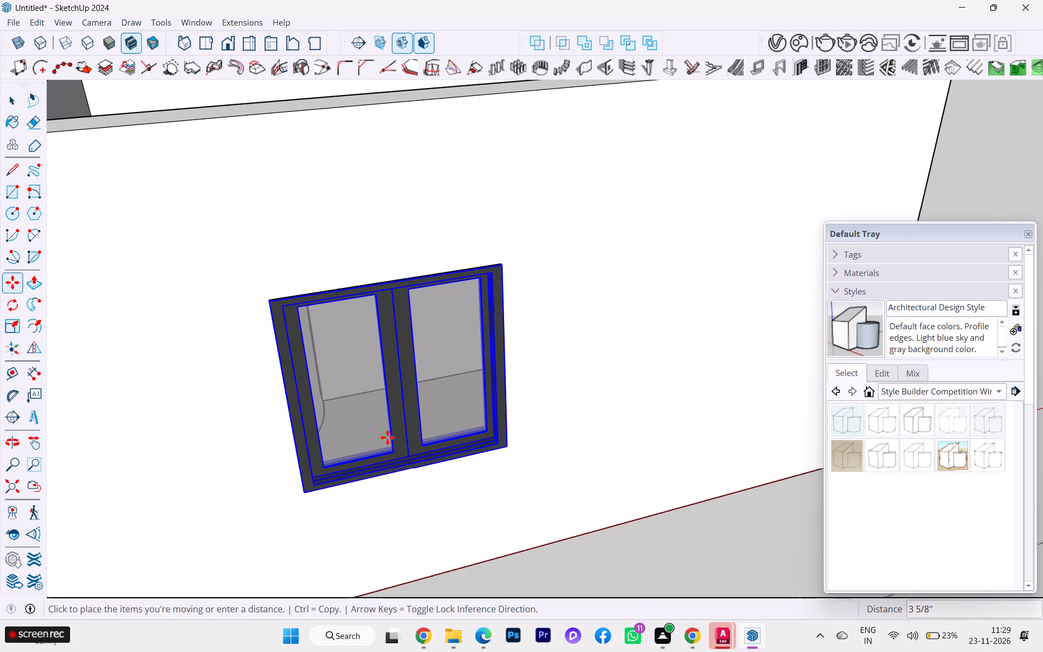
left_click(387, 437)
Nudge the window about 5/8" from its lower outer corner to adjust its seating in the opening.
scroll(286, 503, "up", 2)
scroll(284, 506, "down", 1)
scroll(284, 506, "up", 3)
scroll(305, 493, "down", 3)
scroll(305, 493, "up", 13)
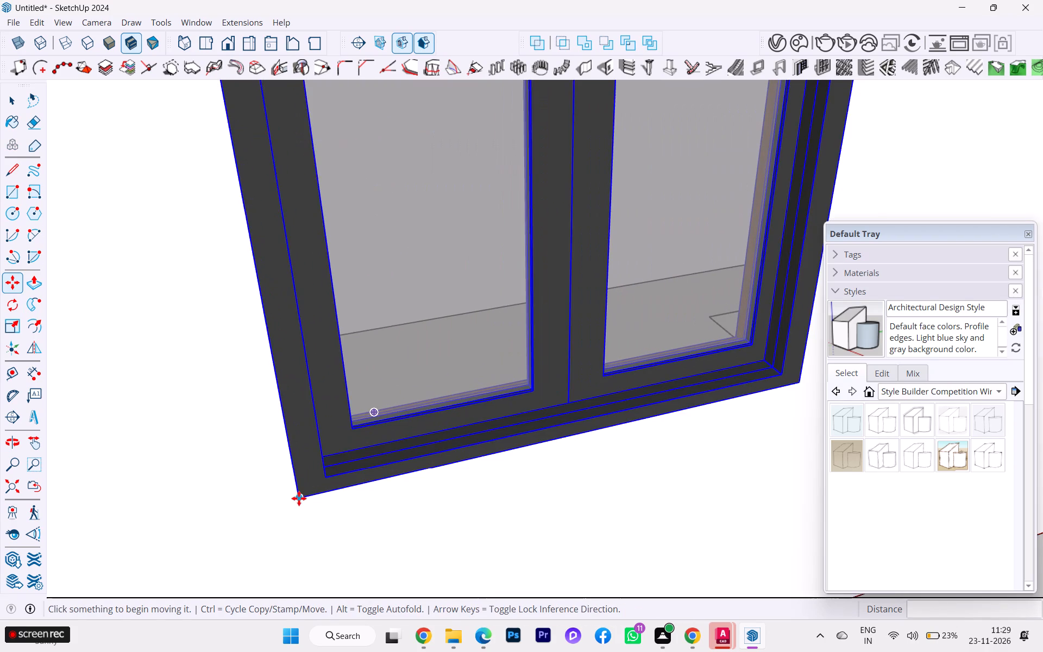
left_click(300, 499)
left_click(297, 490)
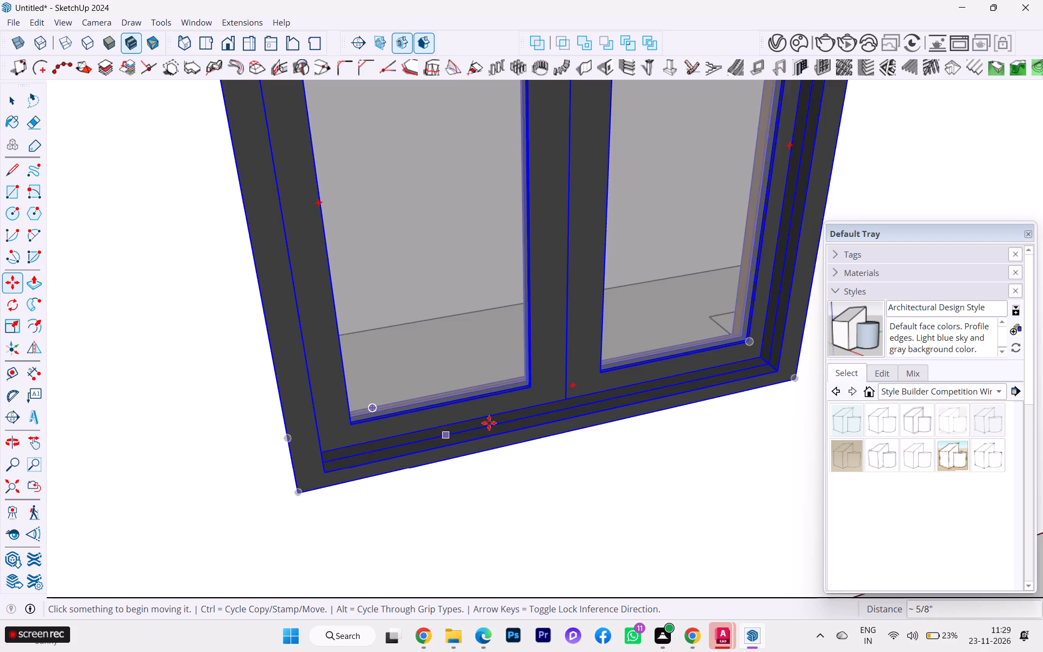
Examine the fitted end-wall window and the neighbouring openings from inside the building.
scroll(492, 422, "down", 10)
scroll(601, 386, "up", 1)
scroll(601, 386, "down", 3)
middle_click_drag(555, 386, 931, 466)
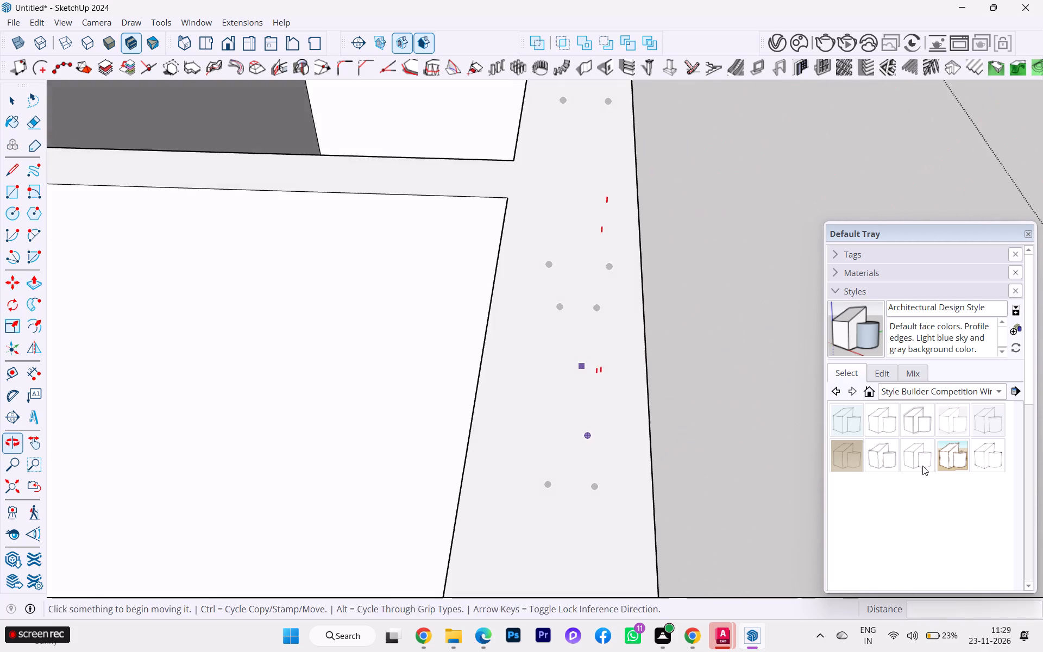
scroll(469, 423, "down", 1)
middle_click_drag(482, 420, 821, 394)
scroll(732, 363, "down", 5)
scroll(736, 363, "up", 1)
scroll(736, 363, "down", 1)
scroll(436, 379, "up", 1)
scroll(436, 379, "down", 2)
scroll(436, 379, "up", 2)
scroll(437, 379, "down", 1)
middle_click_drag(437, 379, 524, 367)
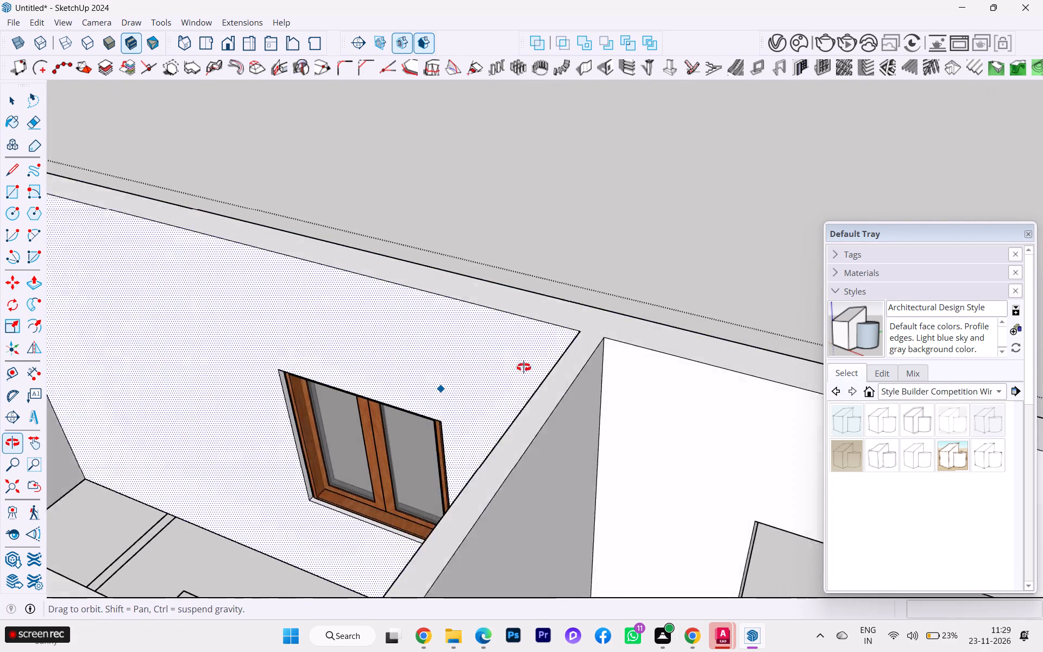
middle_click_drag(524, 367, 571, 359)
scroll(477, 294, "down", 7)
scroll(462, 304, "up", 1)
scroll(461, 305, "down", 8)
scroll(426, 346, "up", 1)
scroll(426, 346, "down", 3)
scroll(424, 346, "up", 1)
scroll(466, 360, "down", 2)
scroll(470, 365, "up", 1)
scroll(472, 366, "down", 1)
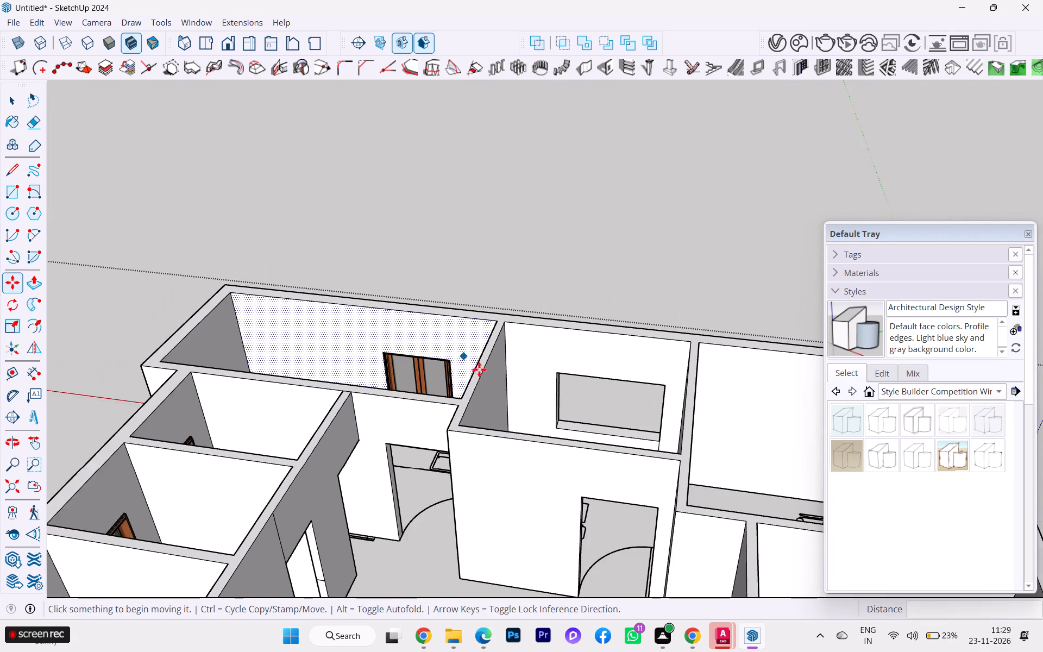
Copy the fitted two-pane window about 11' 11 5/8" along the red axis into the wider opening of the adjacent room.
left_click(10, 102)
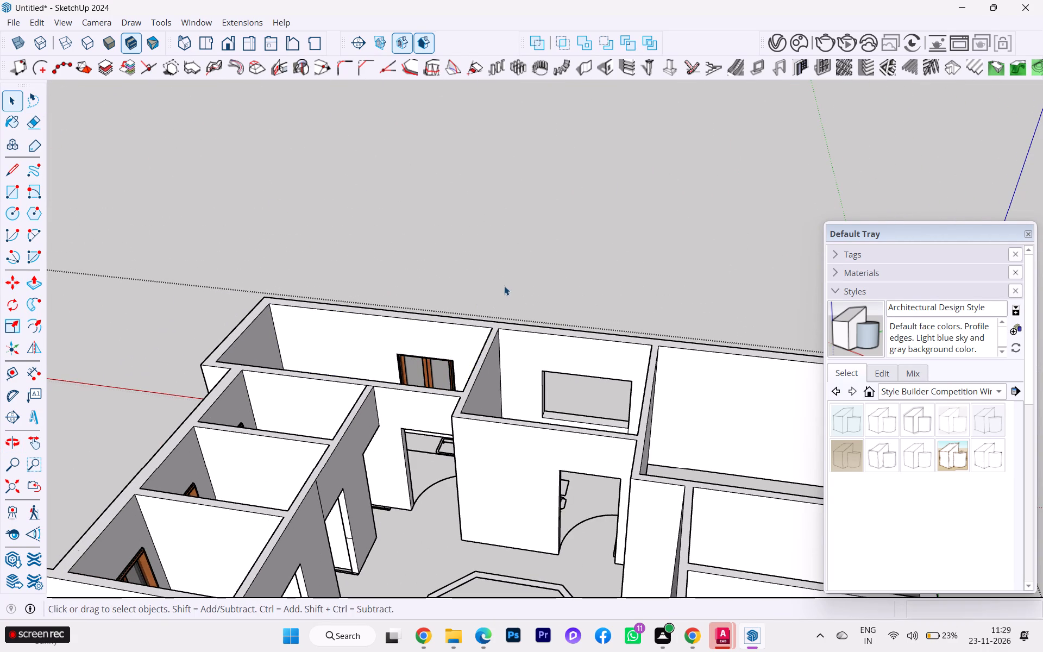
left_click(505, 283)
scroll(446, 358, "up", 6)
left_click(414, 372)
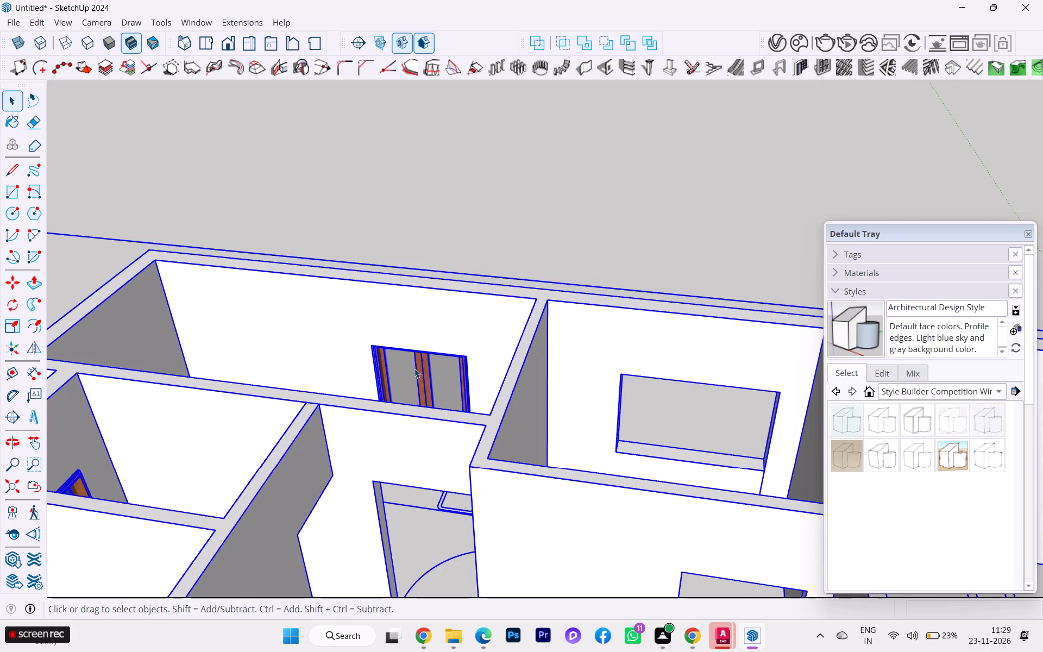
double_click(414, 368)
left_click(418, 367)
scroll(376, 240, "down", 4)
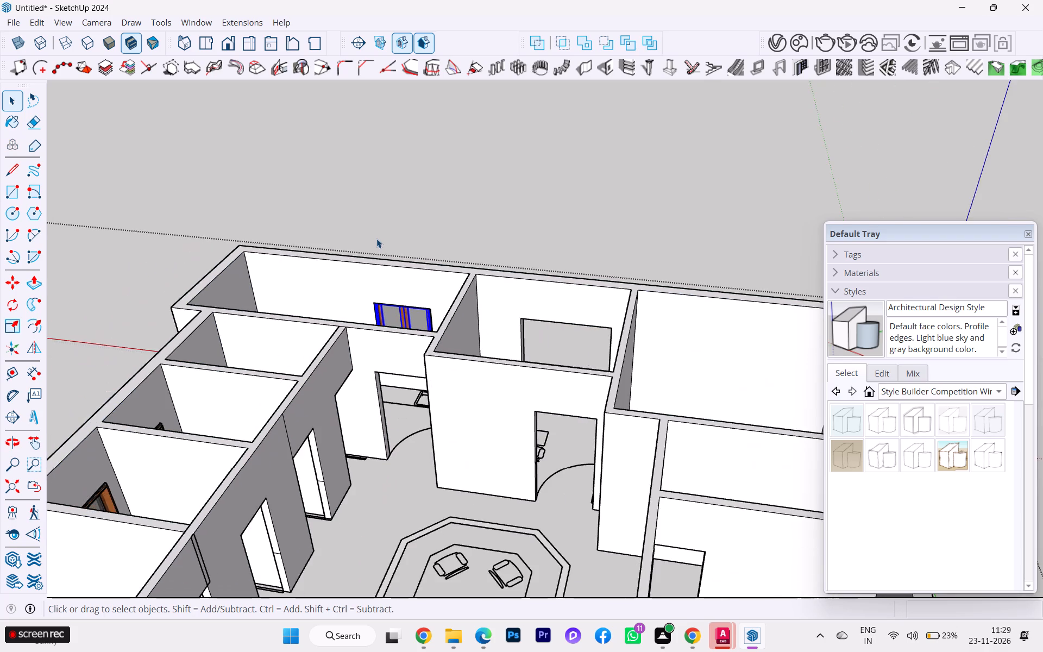
scroll(376, 242, "down", 6)
middle_click_drag(374, 269, 437, 370)
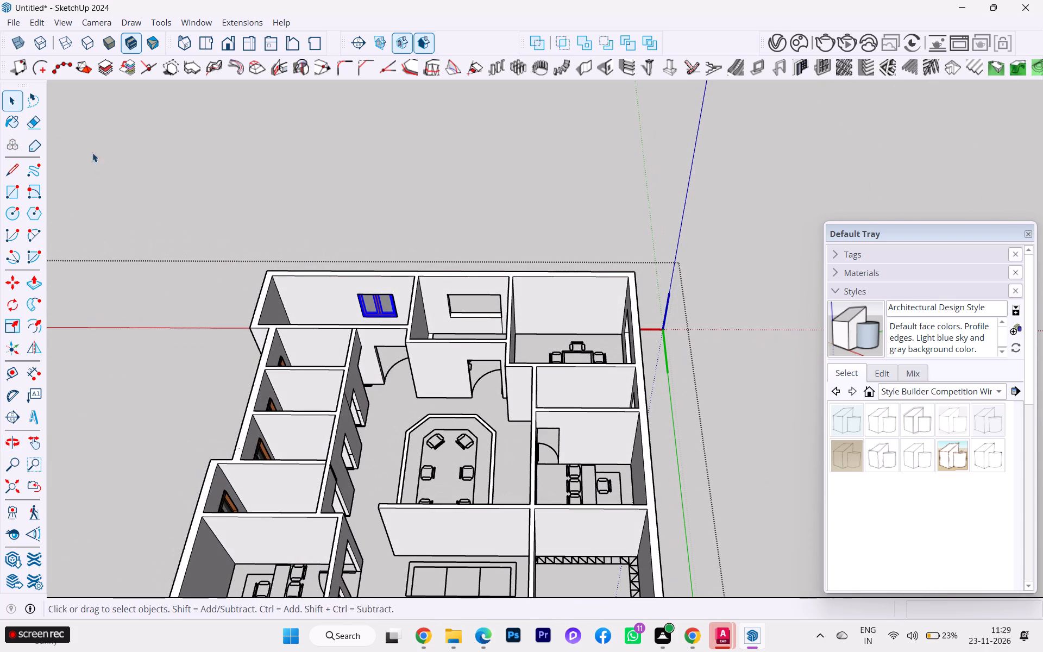
left_click(13, 278)
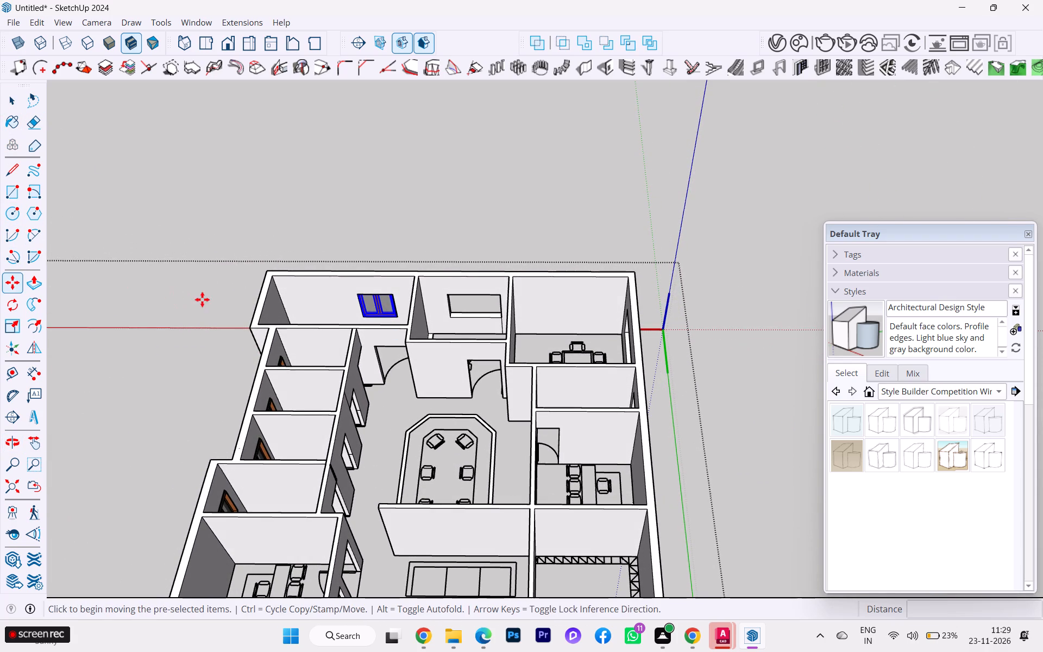
scroll(360, 335, "up", 2)
scroll(363, 334, "down", 1)
scroll(364, 334, "up", 12)
scroll(398, 315, "down", 1)
scroll(397, 316, "up", 2)
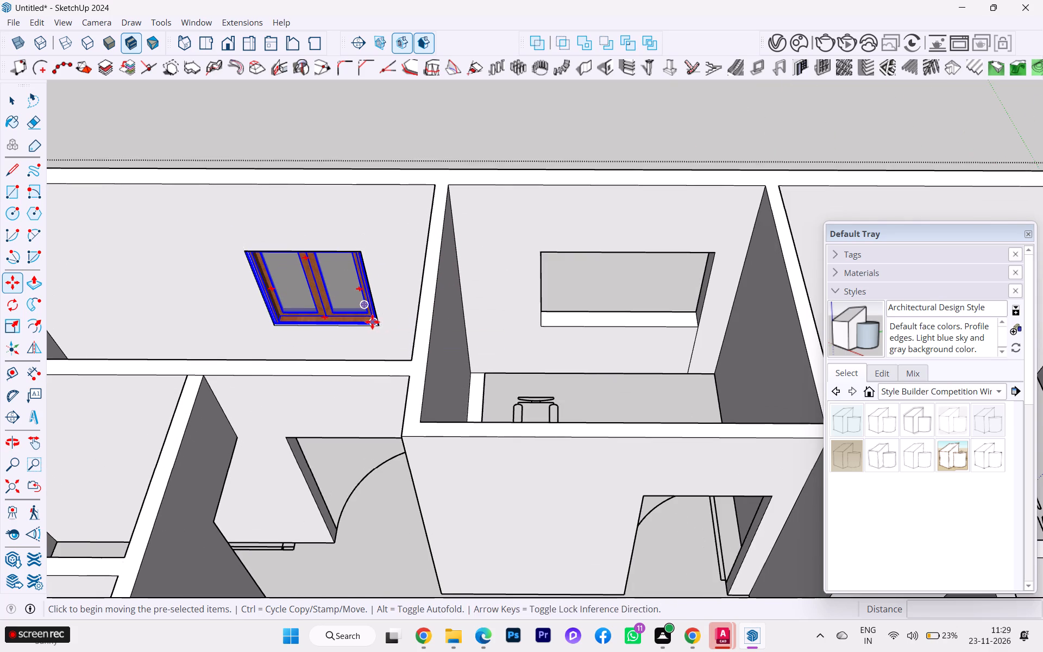
left_click(373, 322)
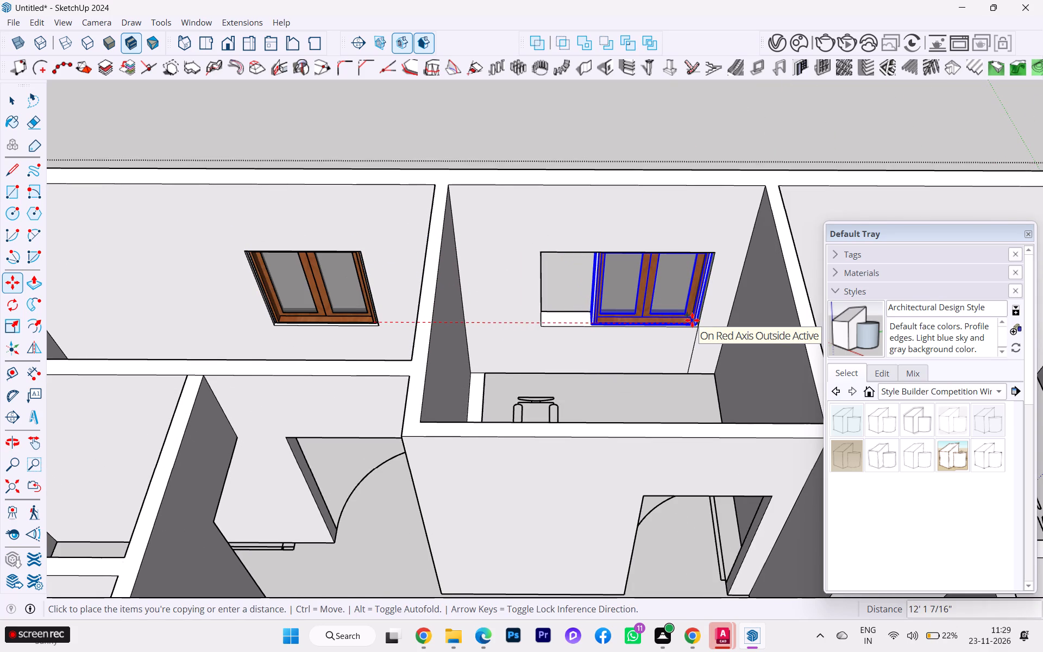
scroll(694, 319, "up", 3)
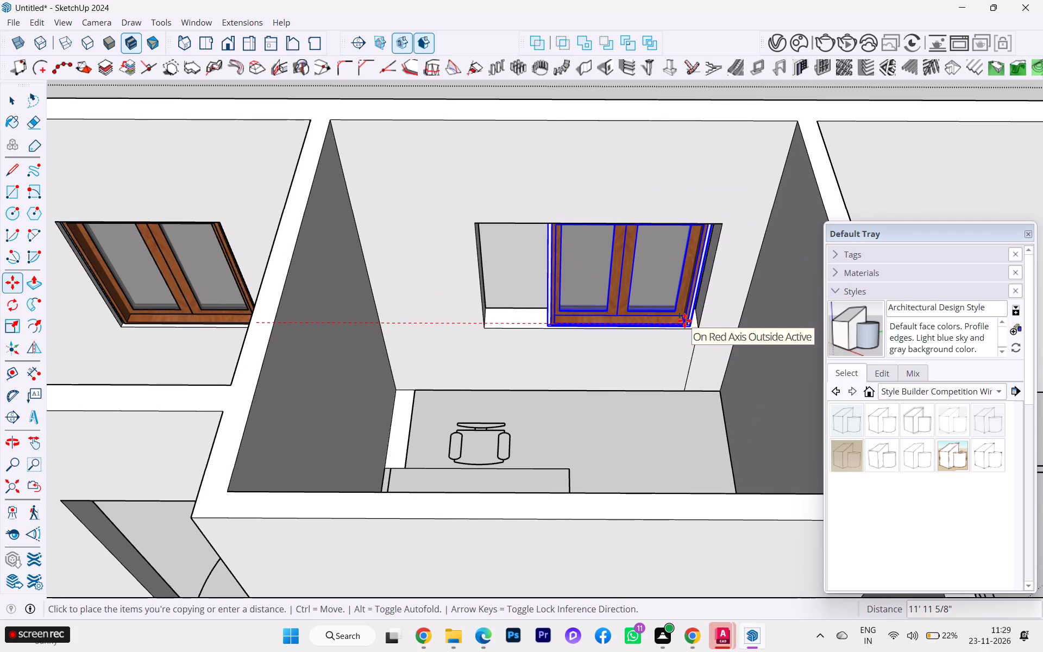
left_click(689, 320)
Scale the copied window's height slightly down to meet the top of the opening.
scroll(569, 259, "up", 4)
scroll(560, 261, "down", 2)
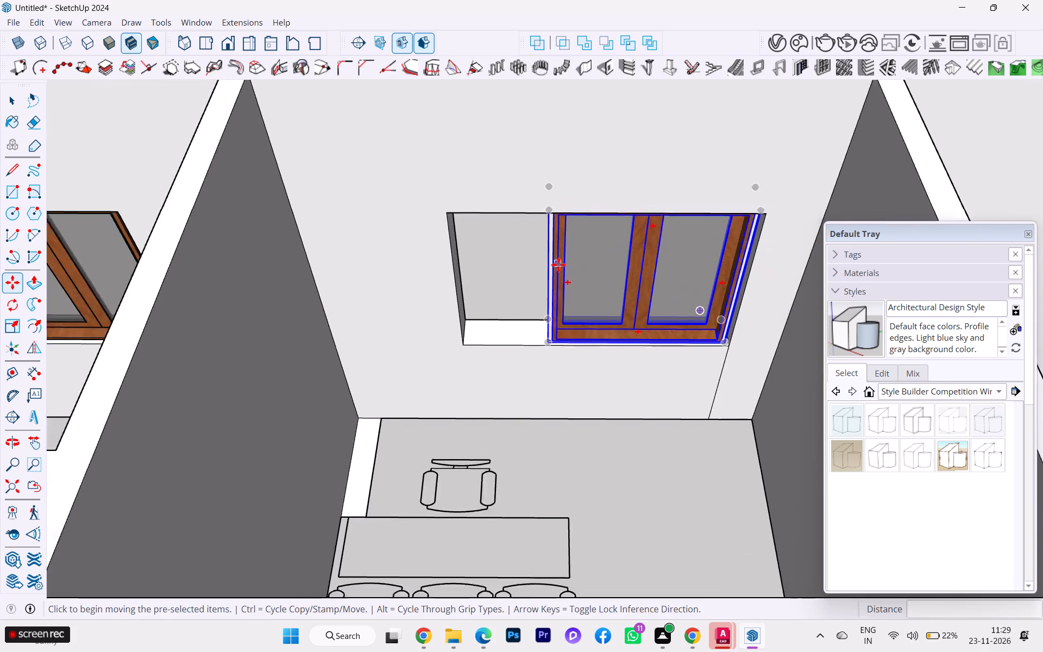
scroll(558, 265, "down", 1)
middle_click_drag(558, 265, 554, 214)
scroll(649, 173, "up", 4)
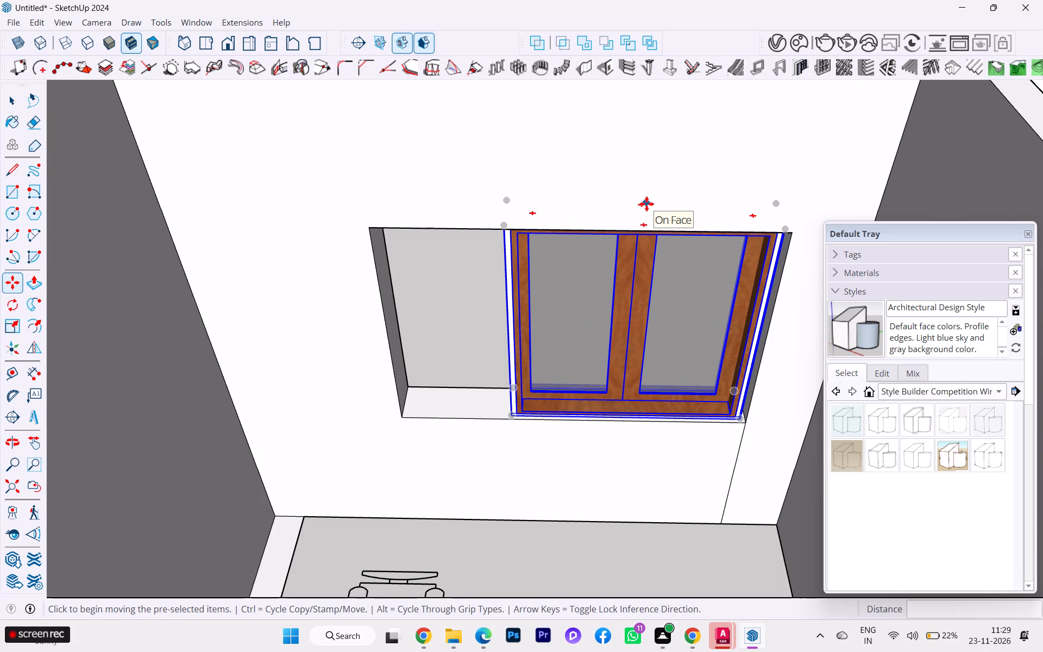
key("s")
scroll(658, 219, "down", 2)
scroll(656, 289, "down", 1)
scroll(656, 289, "up", 1)
scroll(656, 289, "down", 2)
scroll(656, 290, "up", 1)
scroll(656, 291, "down", 1)
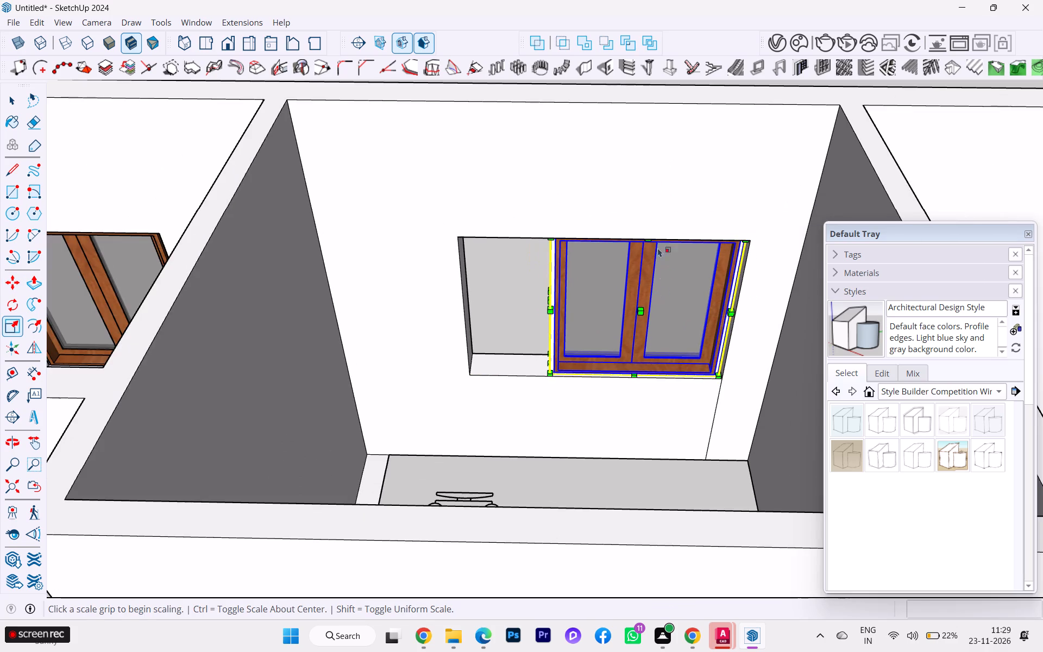
scroll(652, 222, "up", 3)
left_click(644, 233)
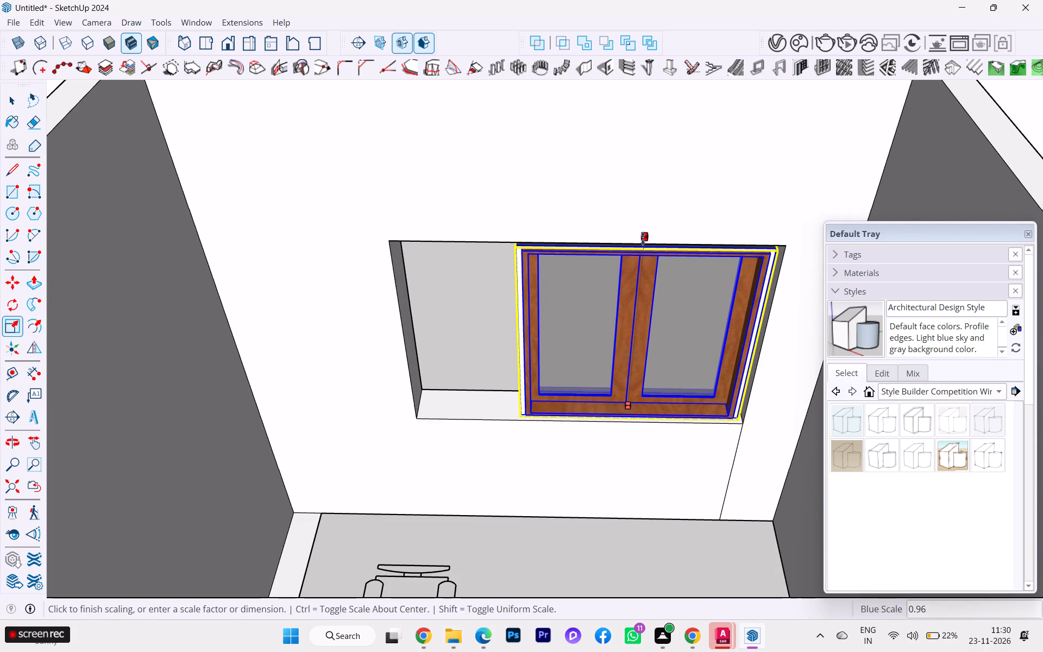
left_click(641, 247)
Scale the window's width outward on both sides so it spans the opening from edge to edge.
scroll(471, 294, "down", 2)
middle_click_drag(482, 296, 610, 297)
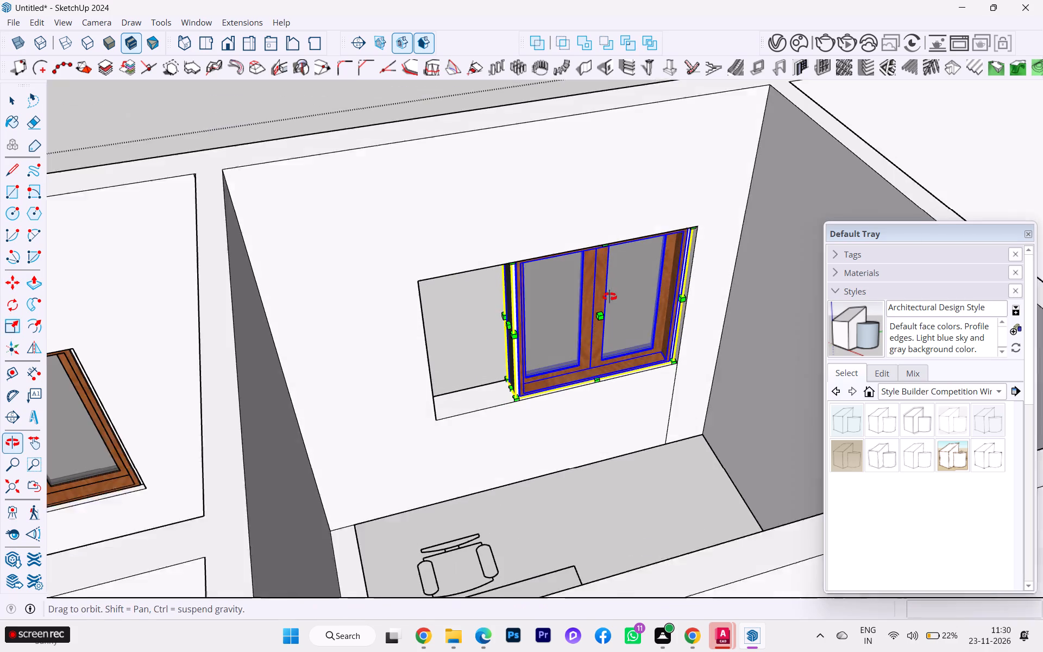
middle_click_drag(610, 297, 620, 301)
scroll(530, 343, "down", 1)
scroll(530, 343, "up", 4)
scroll(529, 343, "down", 1)
left_click(509, 326)
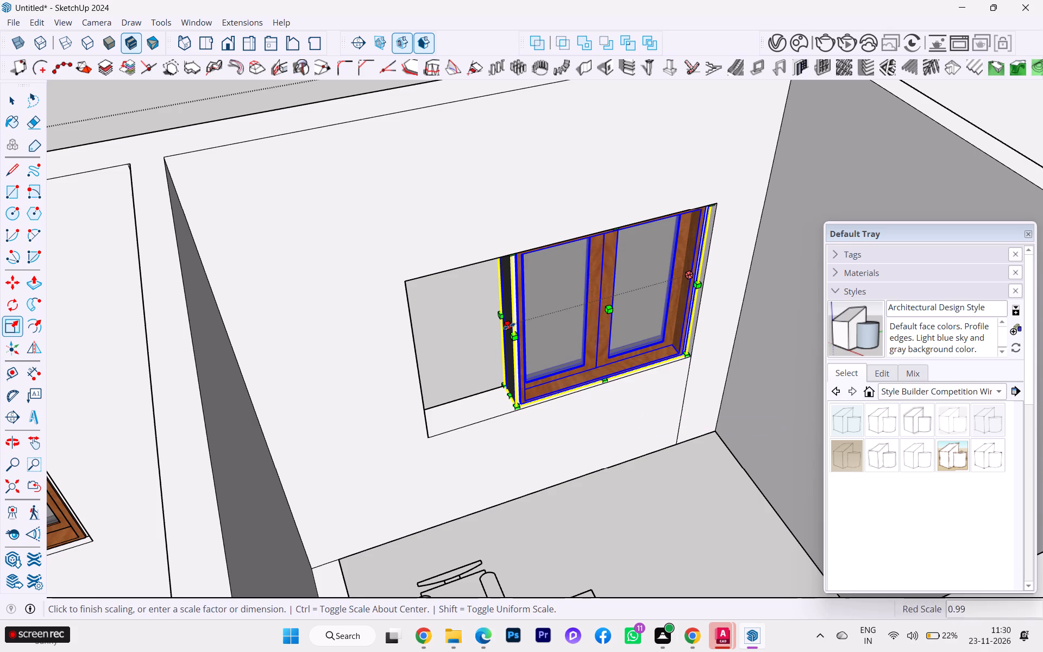
left_click(407, 334)
scroll(701, 309, "down", 1)
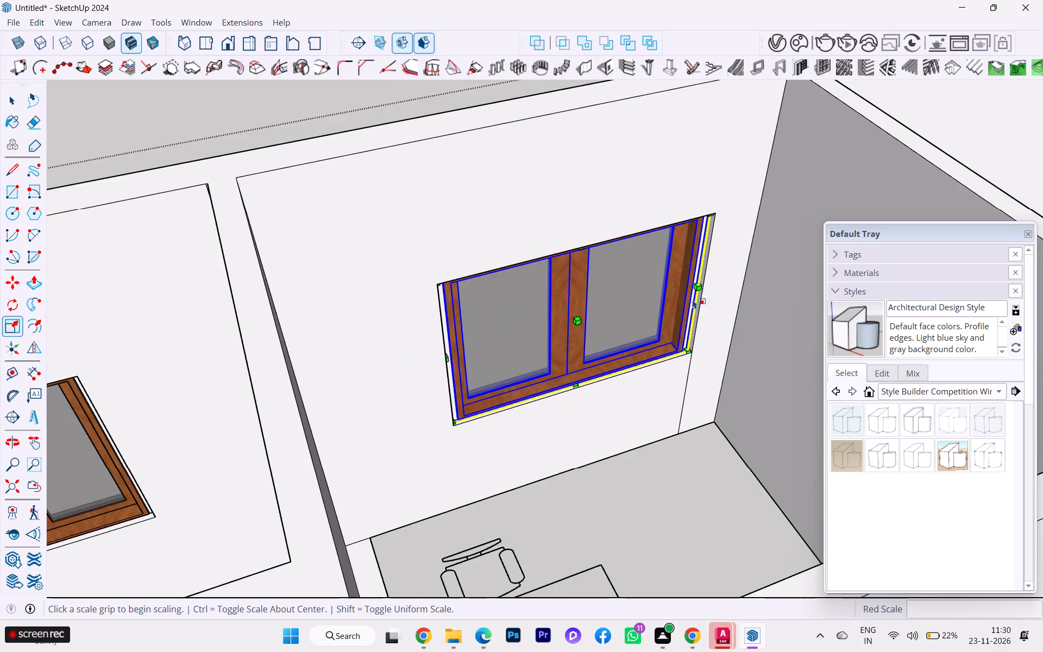
middle_click_drag(669, 282, 542, 287)
scroll(735, 289, "up", 6)
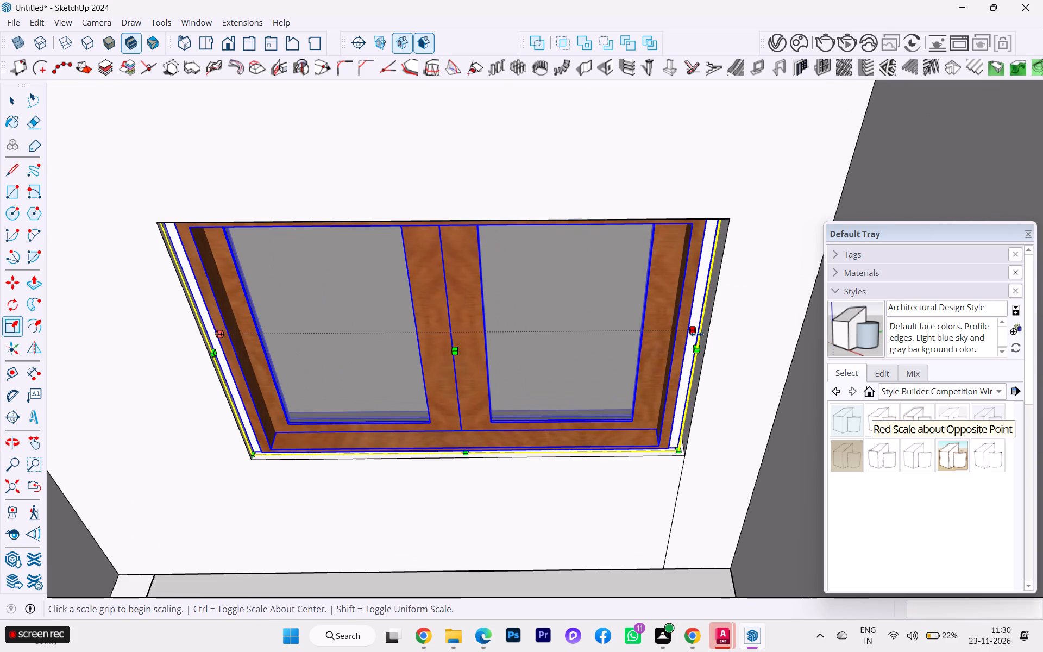
left_click(696, 334)
left_click(712, 329)
Fine-tune the window's height scale by snapping its top to the midpoint of the opening's upper edge.
scroll(632, 297, "down", 3)
scroll(631, 294, "up", 3)
scroll(631, 294, "down", 6)
scroll(631, 283, "up", 1)
scroll(631, 283, "down", 1)
middle_click_drag(628, 281, 612, 264)
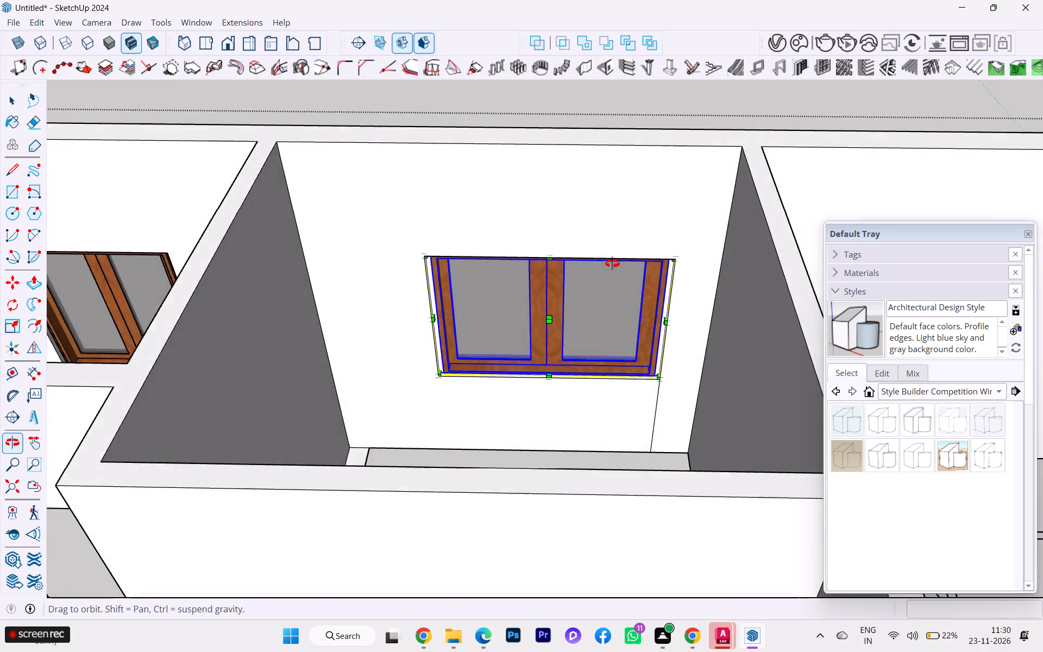
middle_click_drag(612, 264, 594, 227)
scroll(540, 260, "up", 6)
scroll(545, 256, "down", 1)
scroll(545, 256, "up", 1)
scroll(546, 255, "down", 1)
scroll(546, 255, "up", 1)
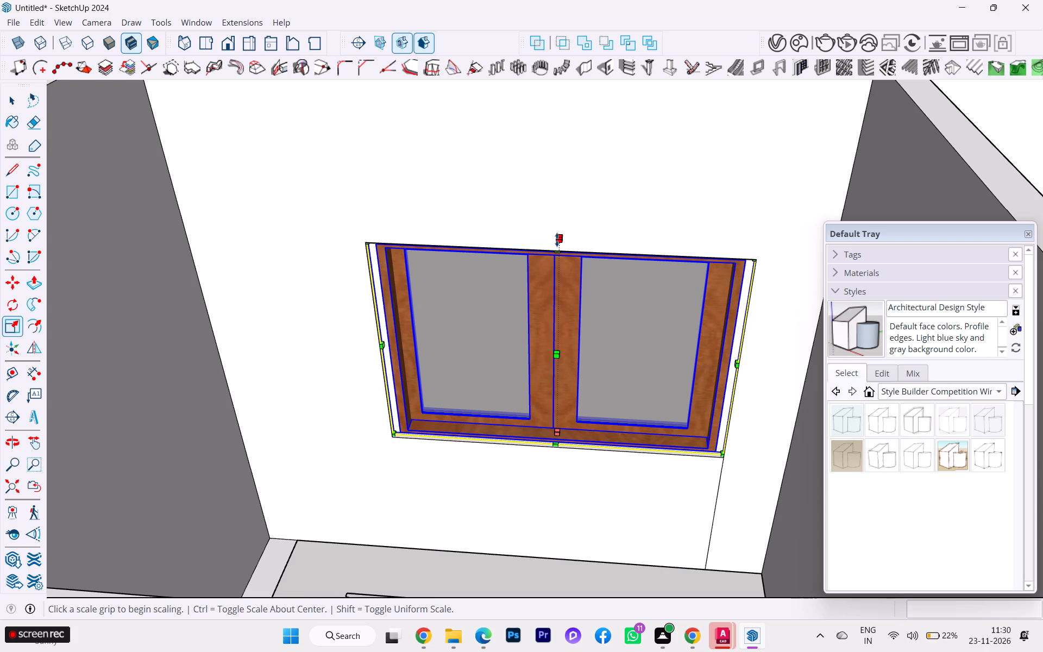
left_click(557, 239)
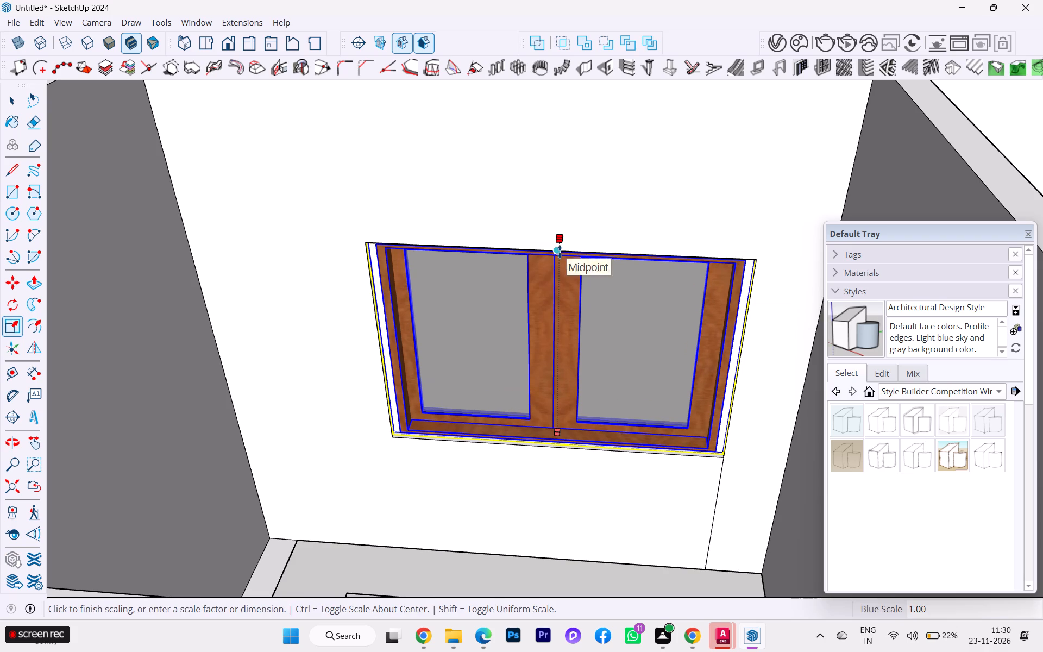
left_click(560, 252)
Deselect the window and examine its fit and the neighbouring rooms from several angles.
scroll(702, 178, "up", 2)
scroll(702, 178, "down", 1)
scroll(702, 178, "up", 3)
scroll(702, 178, "down", 2)
scroll(698, 203, "up", 1)
scroll(698, 203, "down", 4)
scroll(698, 206, "up", 1)
scroll(698, 206, "down", 10)
scroll(684, 237, "up", 1)
scroll(684, 237, "down", 2)
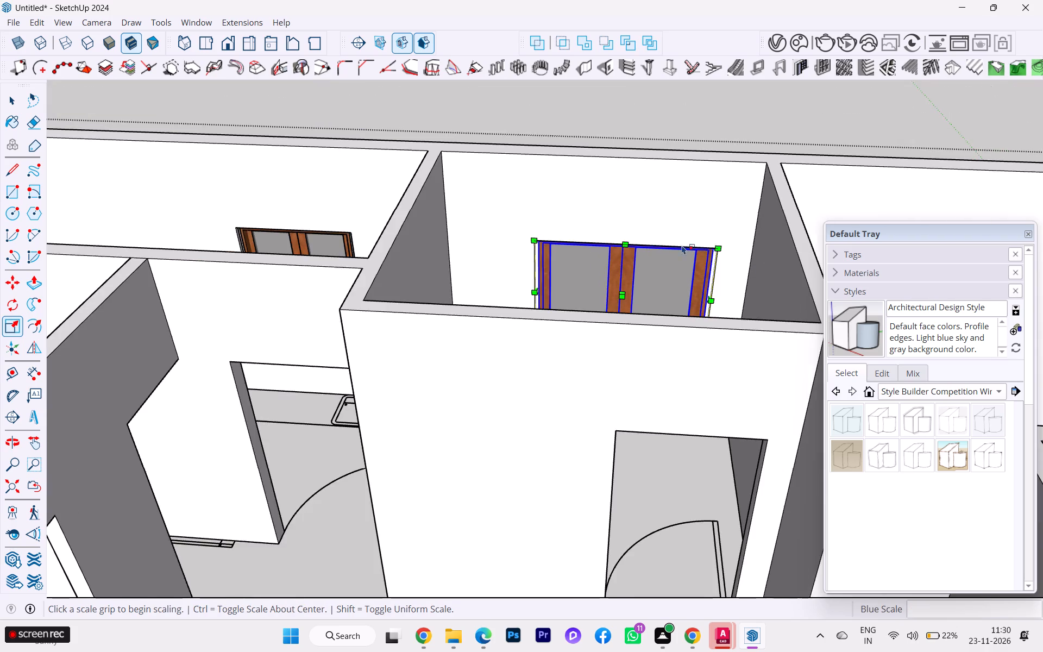
scroll(682, 245, "down", 2)
scroll(699, 243, "up", 2)
scroll(689, 252, "down", 1)
middle_click_drag(686, 254, 523, 320)
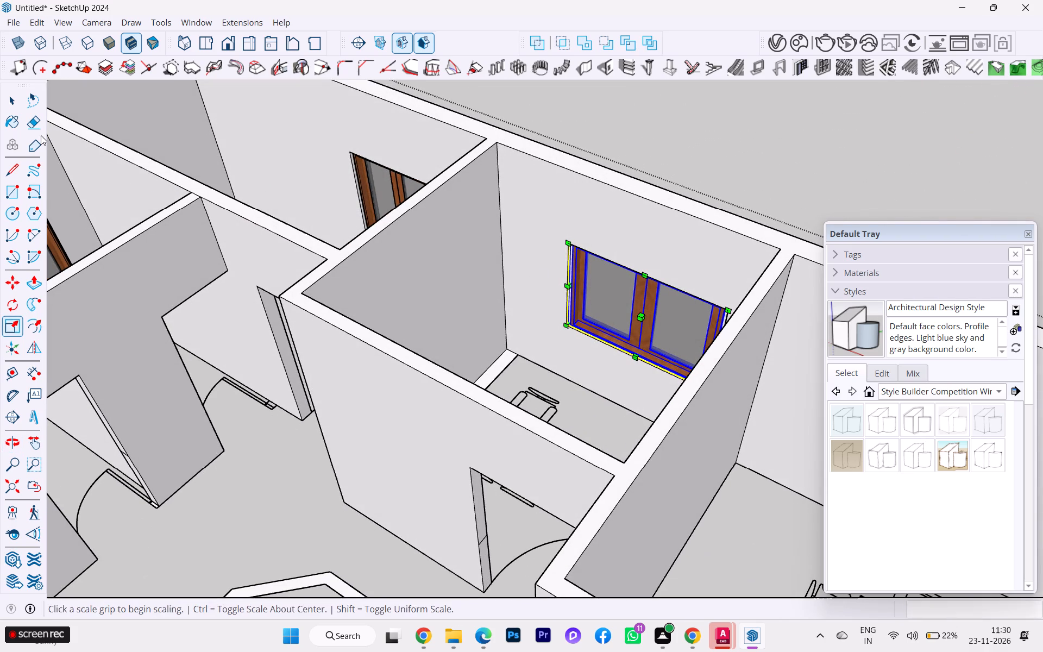
left_click(14, 102)
left_click(757, 117)
scroll(714, 167, "down", 4)
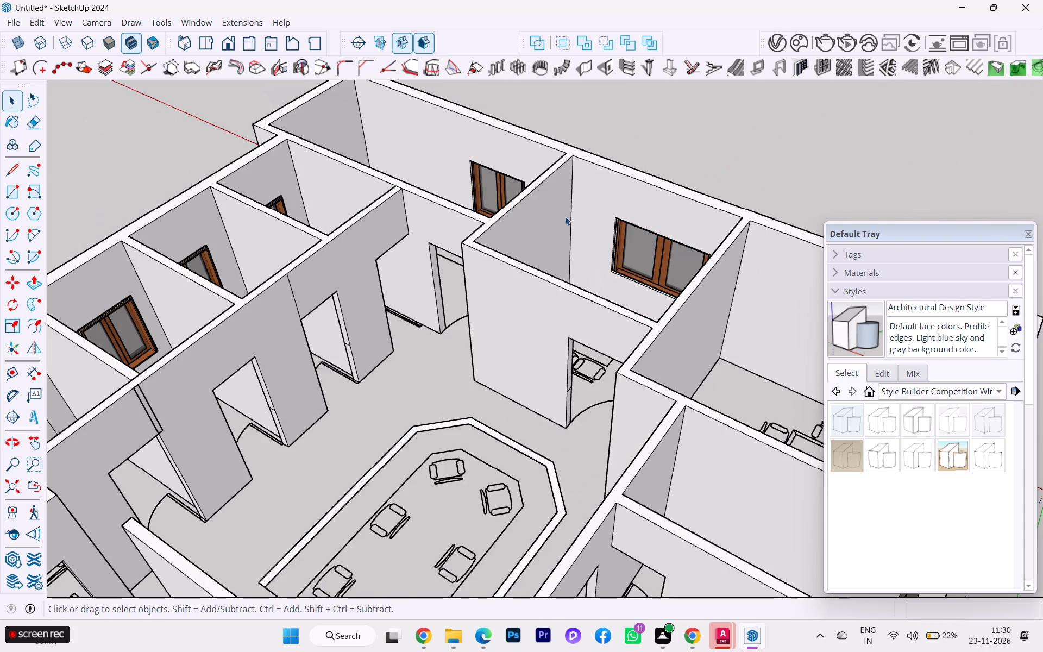
middle_click_drag(599, 199, 777, 172)
scroll(530, 173, "down", 2)
scroll(519, 176, "up", 6)
scroll(518, 177, "down", 2)
middle_click_drag(608, 197, 462, 277)
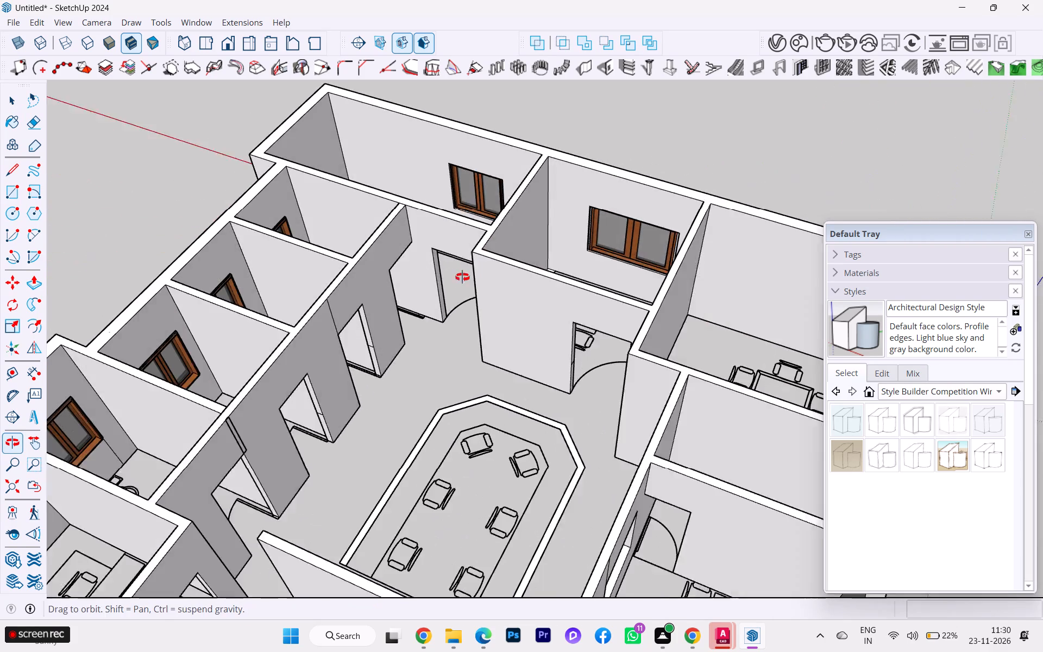
middle_click_drag(462, 277, 454, 282)
Delete the stray vertical edge on the corridor wall between the small rooms' doorways.
scroll(329, 306, "up", 4)
left_click(324, 304)
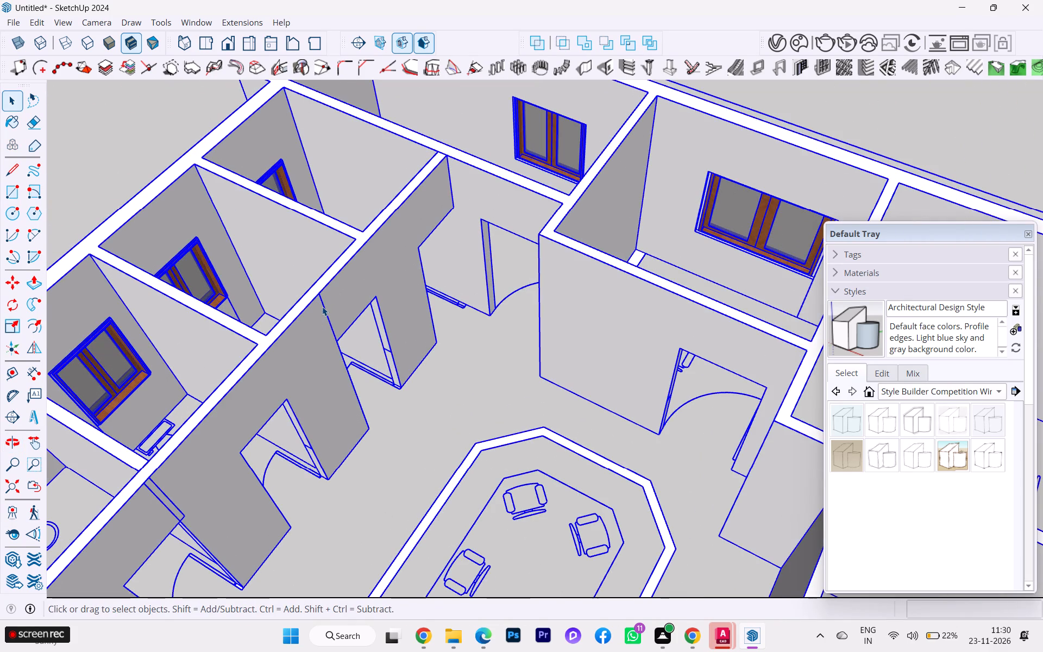
double_click(322, 306)
left_click(324, 303)
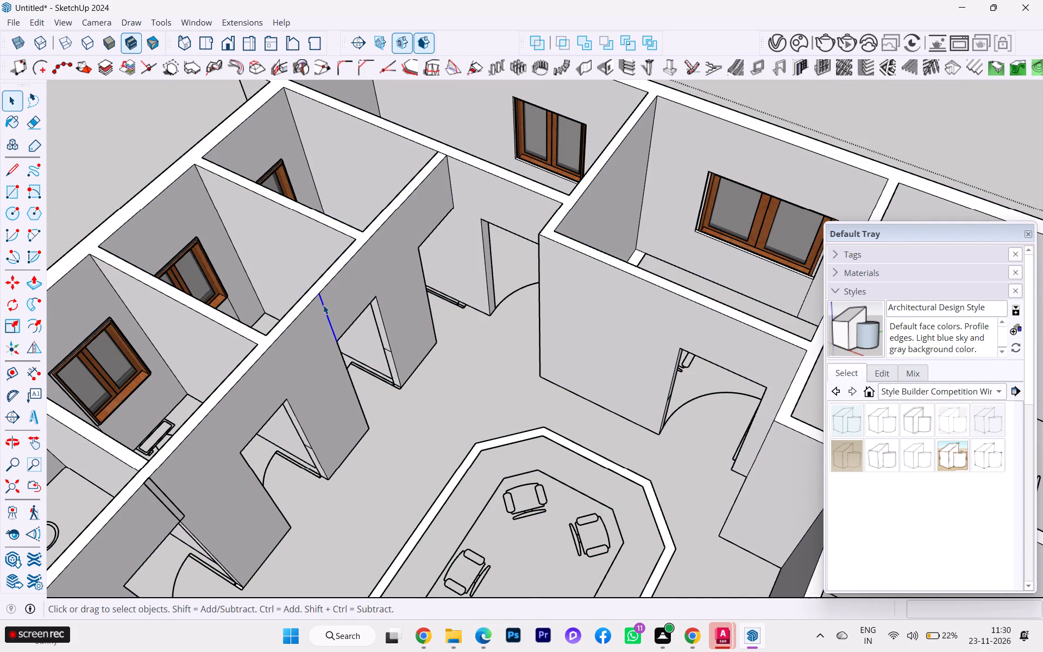
key("Delete")
Examine the model from the opposite side for openings that still have no window.
scroll(379, 252, "down", 2)
scroll(382, 249, "up", 3)
scroll(383, 248, "down", 3)
scroll(319, 326, "down", 3)
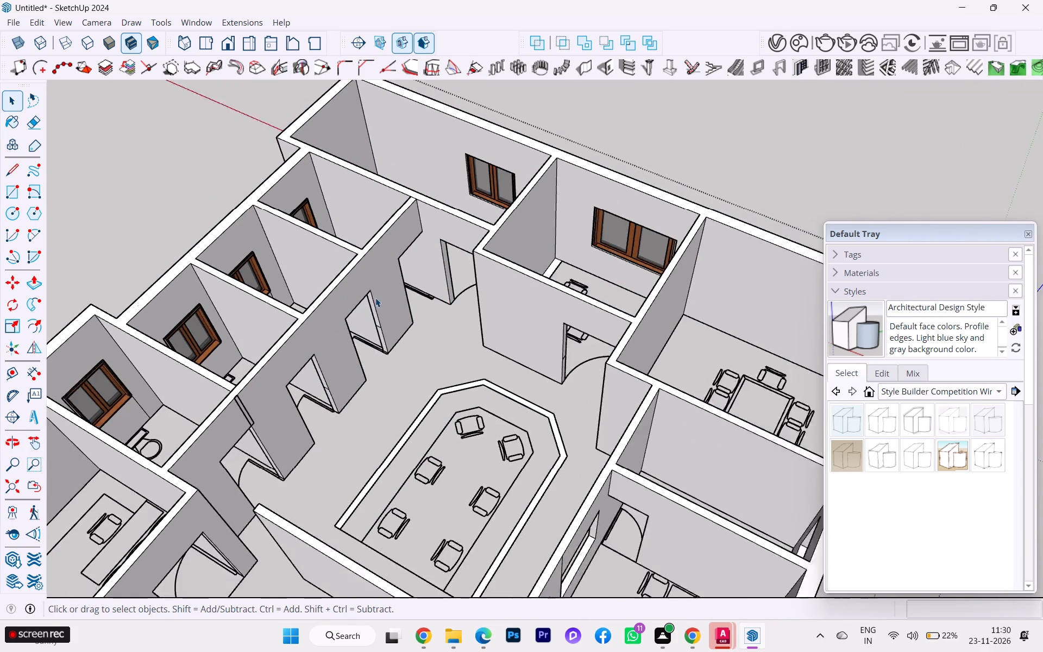
scroll(375, 298, "down", 4)
scroll(560, 276, "up", 2)
scroll(333, 294, "down", 3)
middle_click_drag(285, 306, 497, 284)
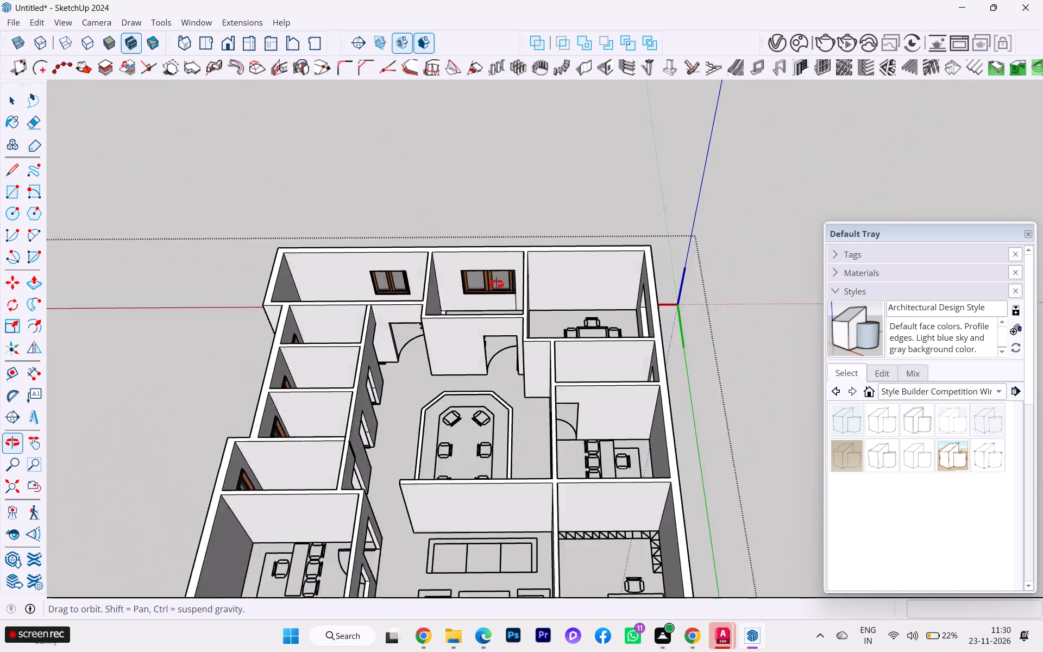
middle_click_drag(497, 284, 532, 280)
scroll(441, 189, "down", 4)
scroll(432, 190, "up", 1)
scroll(432, 190, "down", 1)
middle_click_drag(533, 290, 882, 273)
scroll(505, 321, "up", 3)
scroll(505, 321, "down", 1)
scroll(505, 321, "up", 1)
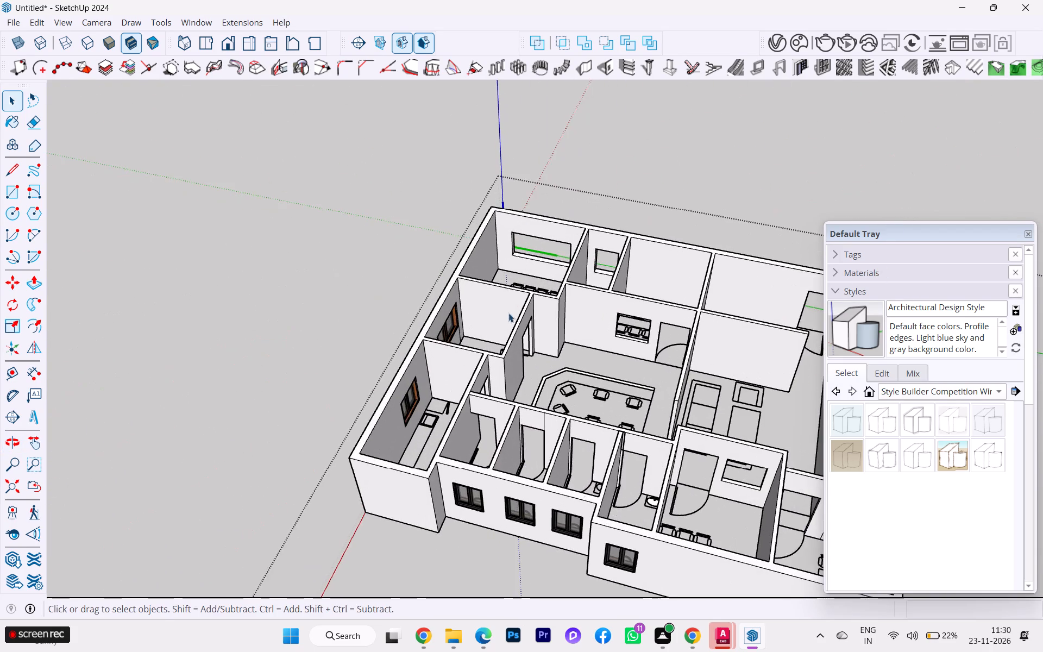
scroll(520, 307, "up", 1)
middle_click_drag(538, 305, 646, 301)
scroll(527, 245, "up", 6)
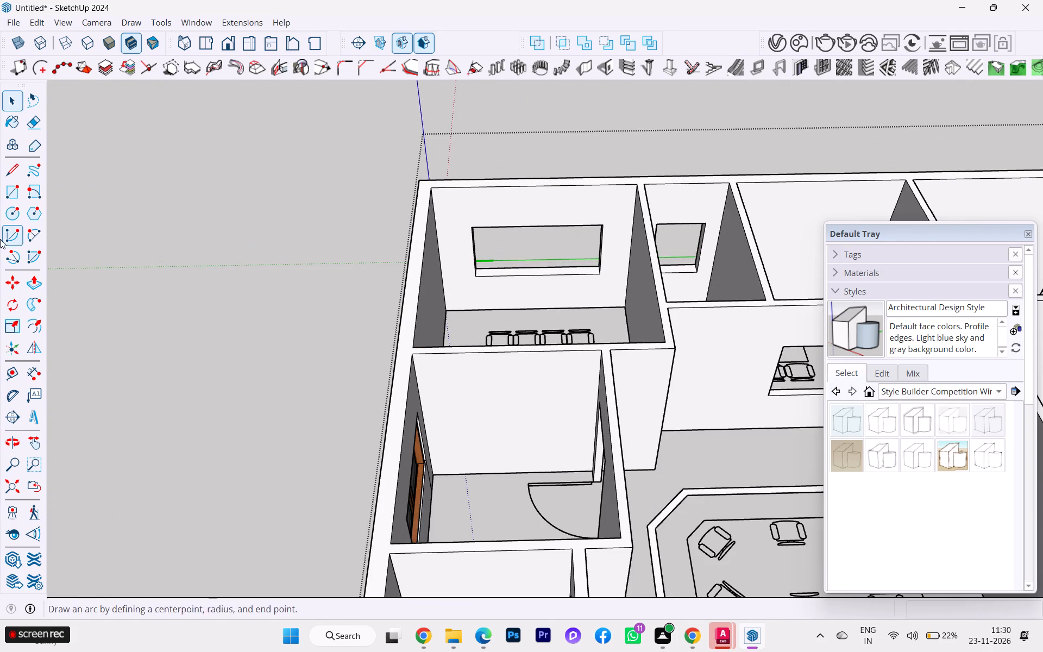
Copy the newly widened window about 16' 4 3/4" into the adjacent corner room, at its wide, empty window opening.
left_click(425, 473)
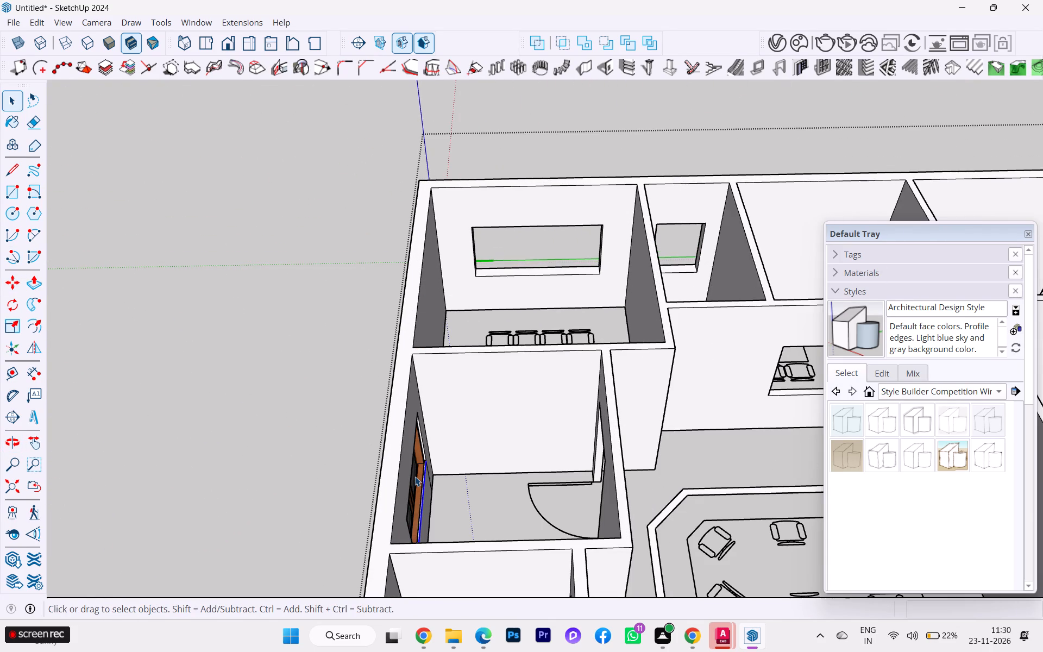
left_click(415, 477)
left_click(9, 282)
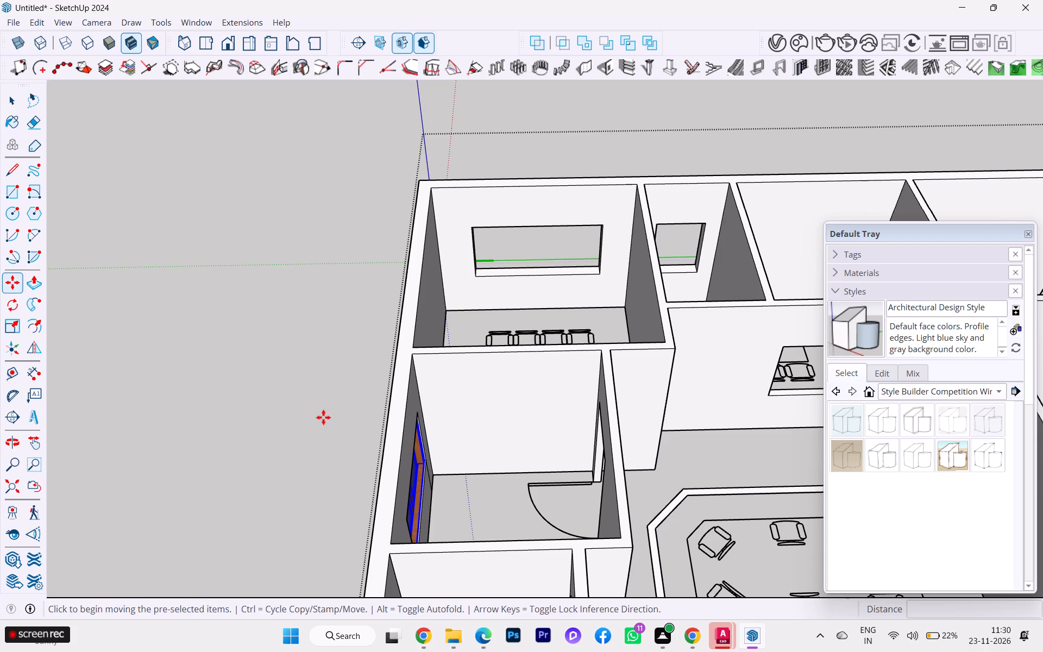
left_click(419, 469)
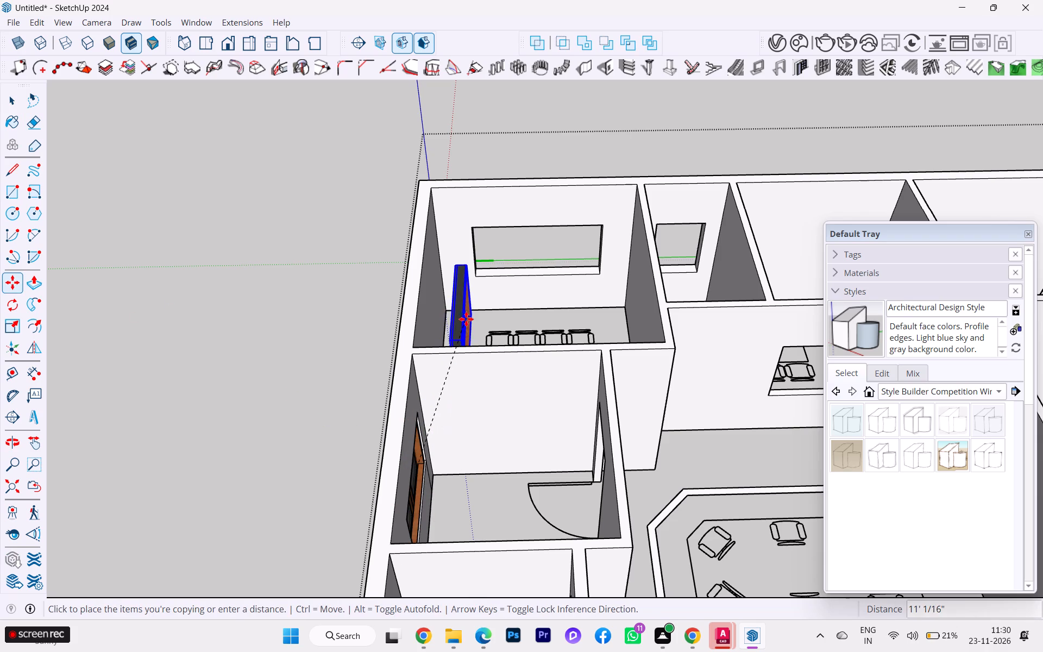
scroll(491, 264, "up", 3)
scroll(508, 249, "down", 1)
scroll(508, 249, "up", 3)
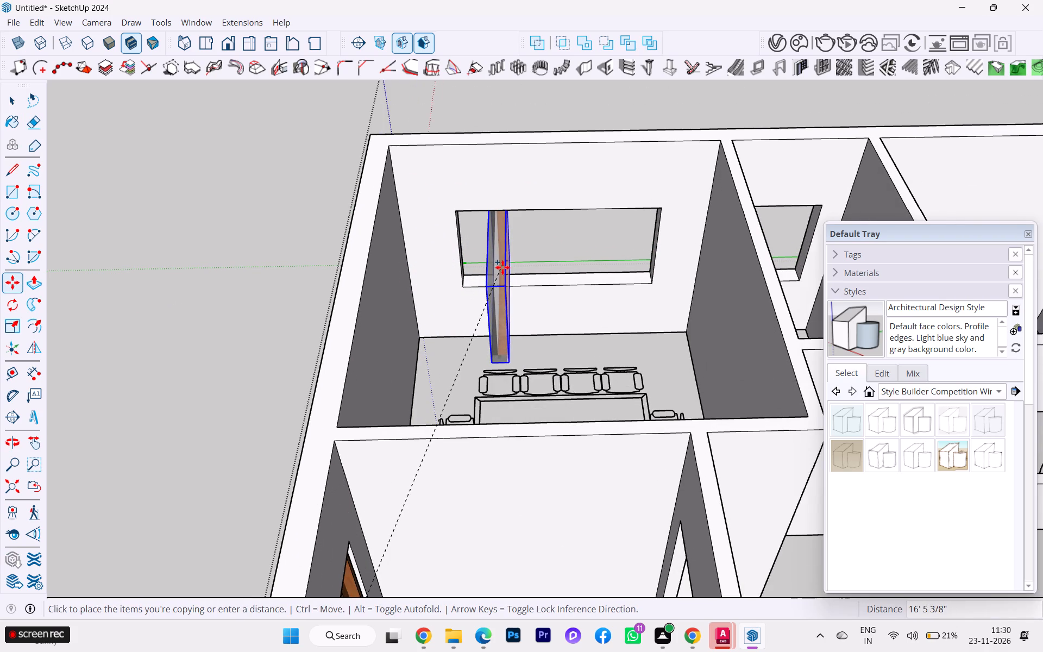
middle_click(502, 271)
left_click(517, 272)
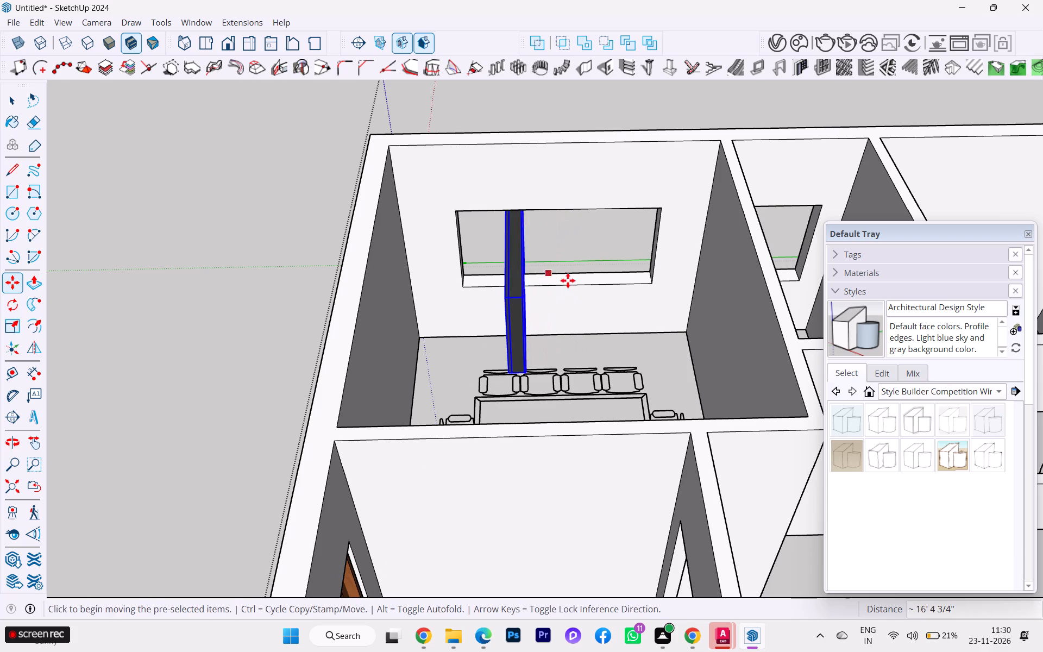
middle_click_drag(517, 286, 241, 327)
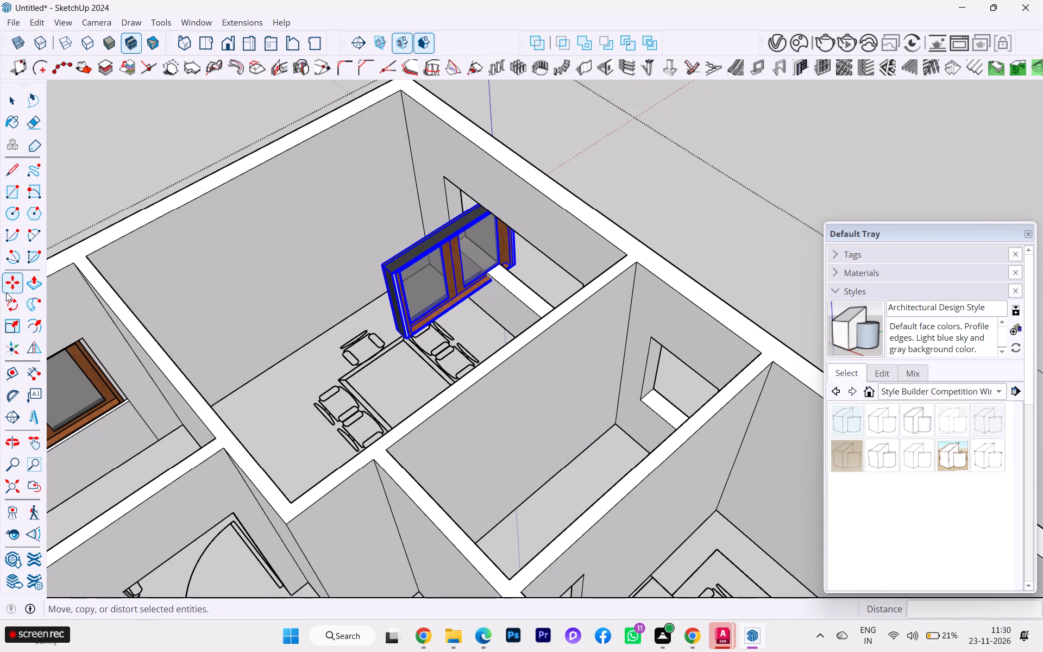
Rotate the copied window 90 degrees so it runs parallel to the corner room's wall with the wide opening.
left_click(10, 306)
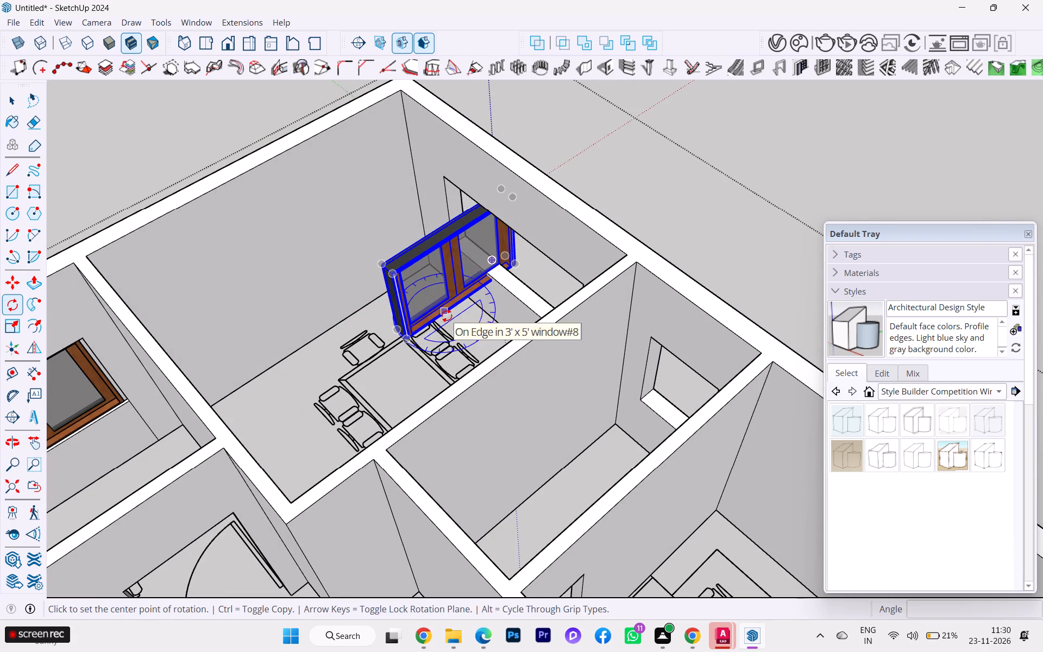
left_click(449, 317)
left_click(489, 289)
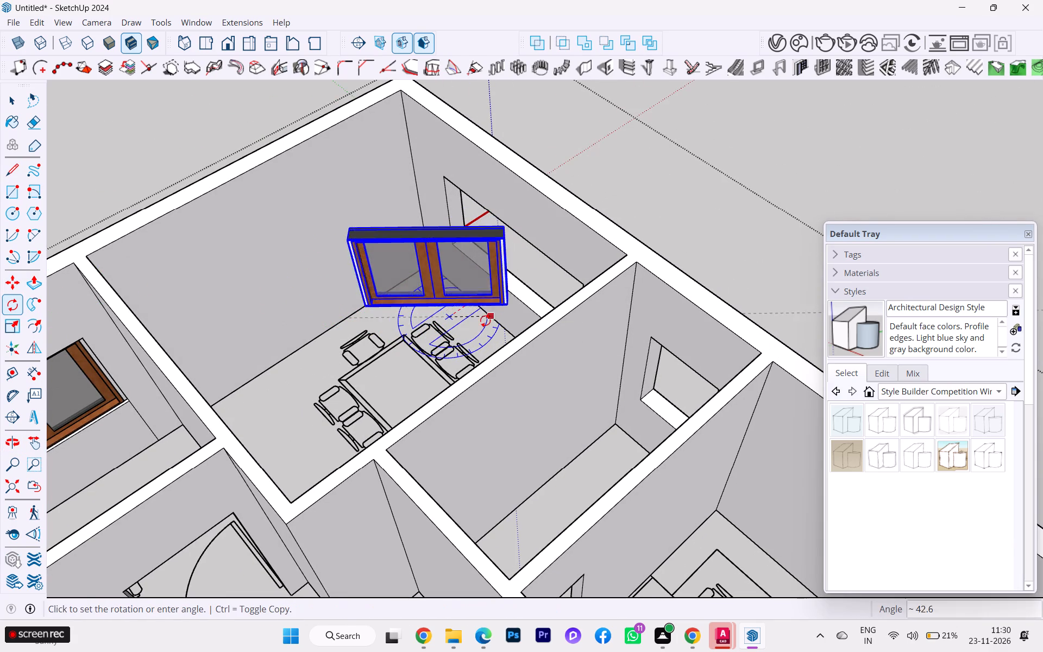
type("90")
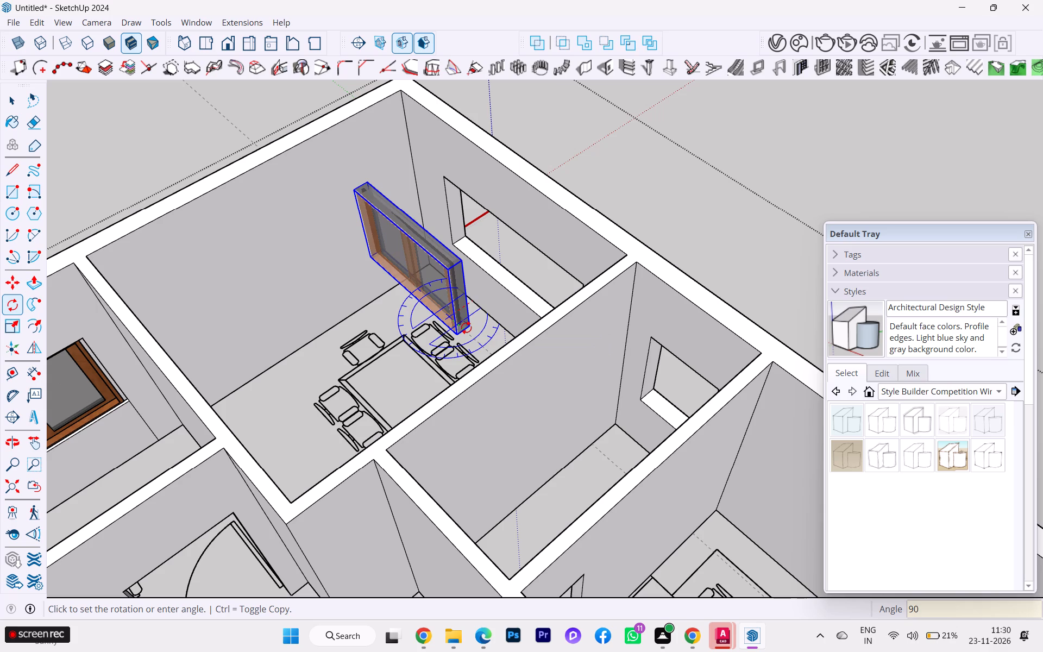
key("Return")
Move the rotated window so its upper corner sits at the matching upper corner of the corner room's wide opening.
scroll(313, 255, "up", 3)
middle_click_drag(322, 252, 562, 275)
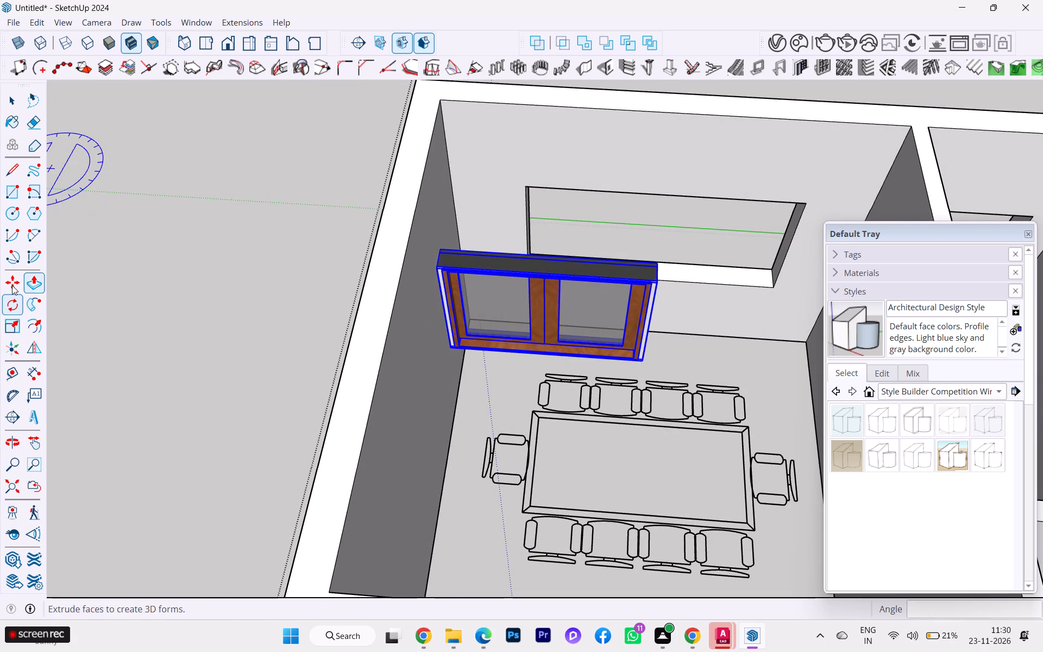
left_click(12, 285)
scroll(386, 281, "up", 3)
scroll(444, 275, "down", 1)
scroll(444, 275, "up", 2)
left_click(444, 265)
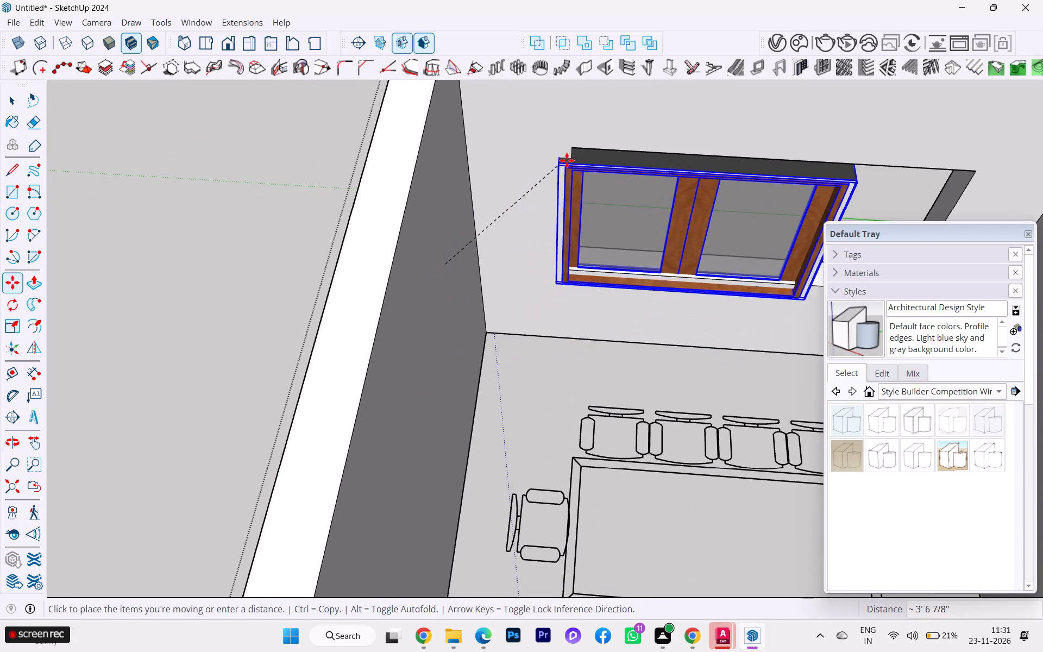
left_click(572, 147)
scroll(419, 171, "down", 2)
scroll(403, 180, "up", 2)
scroll(401, 182, "down", 1)
scroll(397, 185, "up", 1)
middle_click_drag(395, 189, 385, 152)
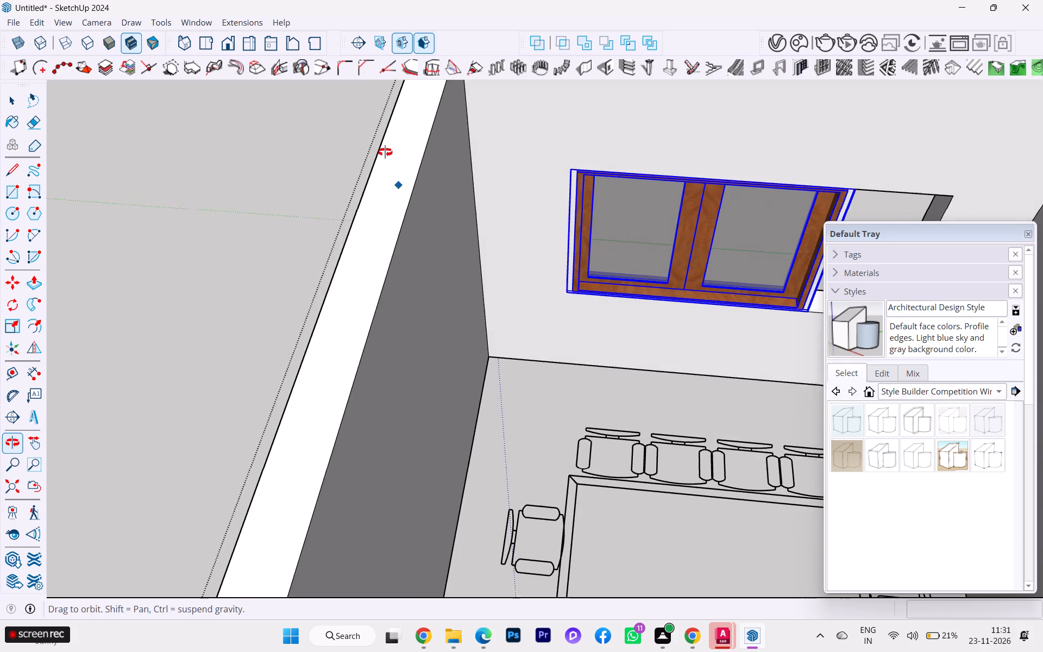
middle_click_drag(385, 152, 385, 152)
scroll(564, 173, "up", 10)
scroll(597, 177, "down", 1)
scroll(597, 177, "up", 7)
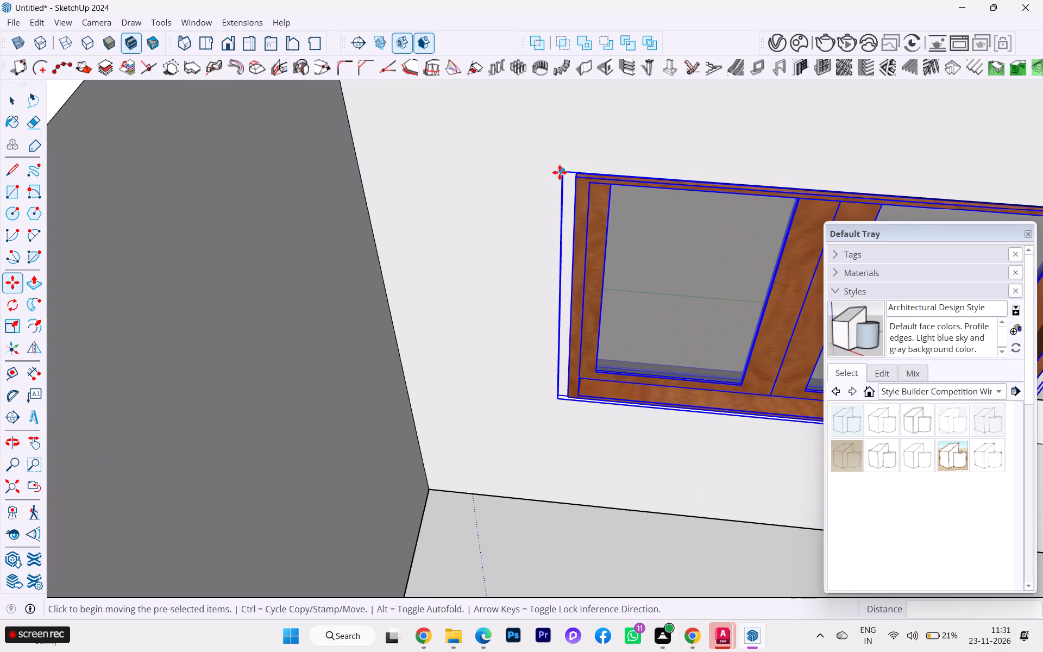
left_click(560, 172)
left_click(566, 170)
scroll(431, 176, "down", 4)
scroll(350, 200, "up", 3)
scroll(347, 202, "down", 6)
scroll(343, 223, "up", 3)
scroll(344, 223, "down", 2)
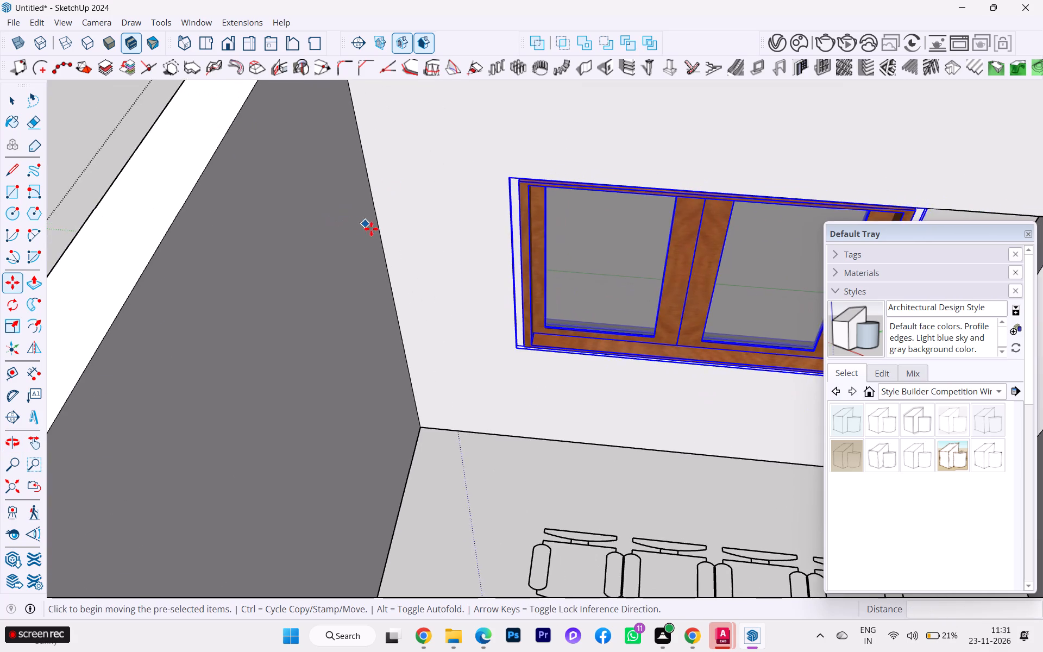
scroll(365, 212, "down", 1)
scroll(365, 212, "up", 1)
scroll(365, 212, "down", 3)
scroll(317, 212, "up", 1)
scroll(317, 212, "down", 1)
middle_click_drag(316, 210, 321, 188)
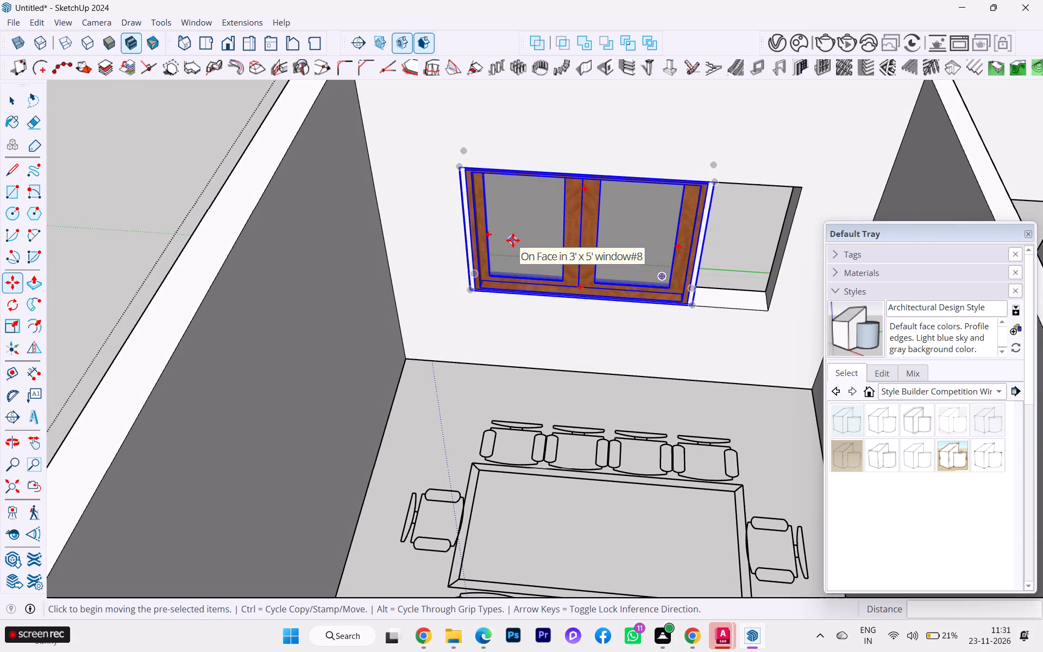
Widen the window by a factor of about 1.33 to reach the opening's far side, adjust its top edge, and deselect it.
key("s")
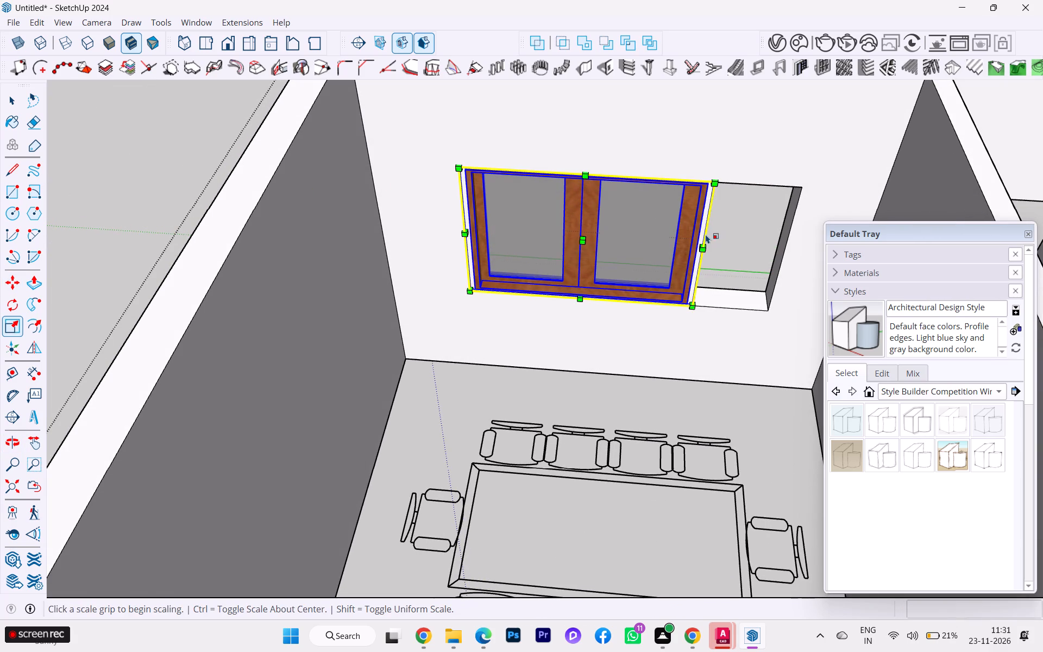
left_click(701, 241)
left_click(790, 225)
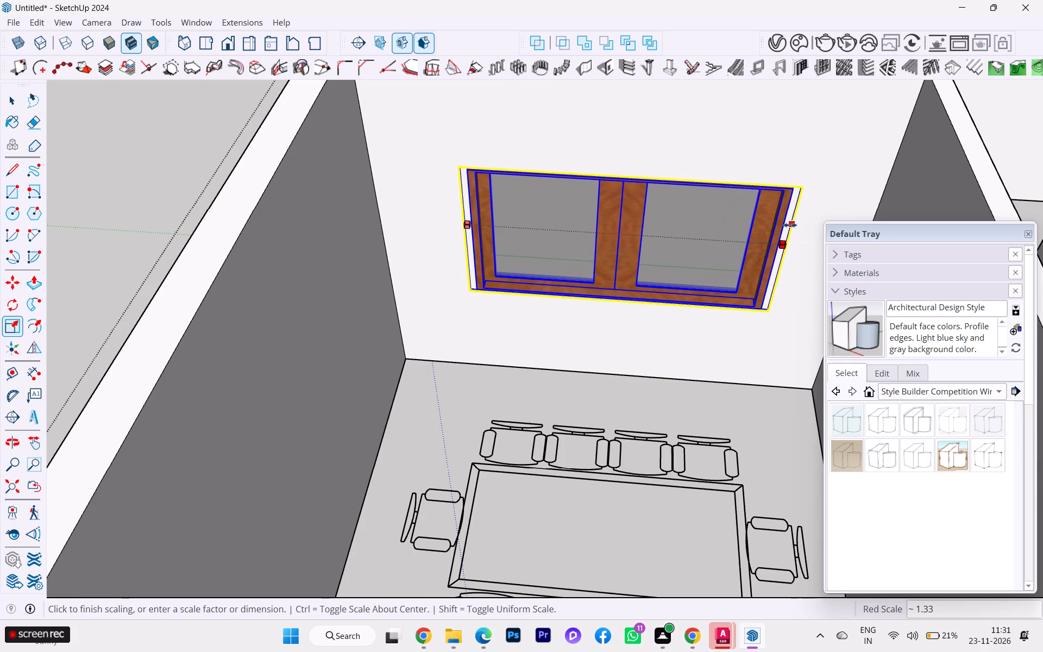
scroll(647, 162, "up", 7)
left_click(617, 173)
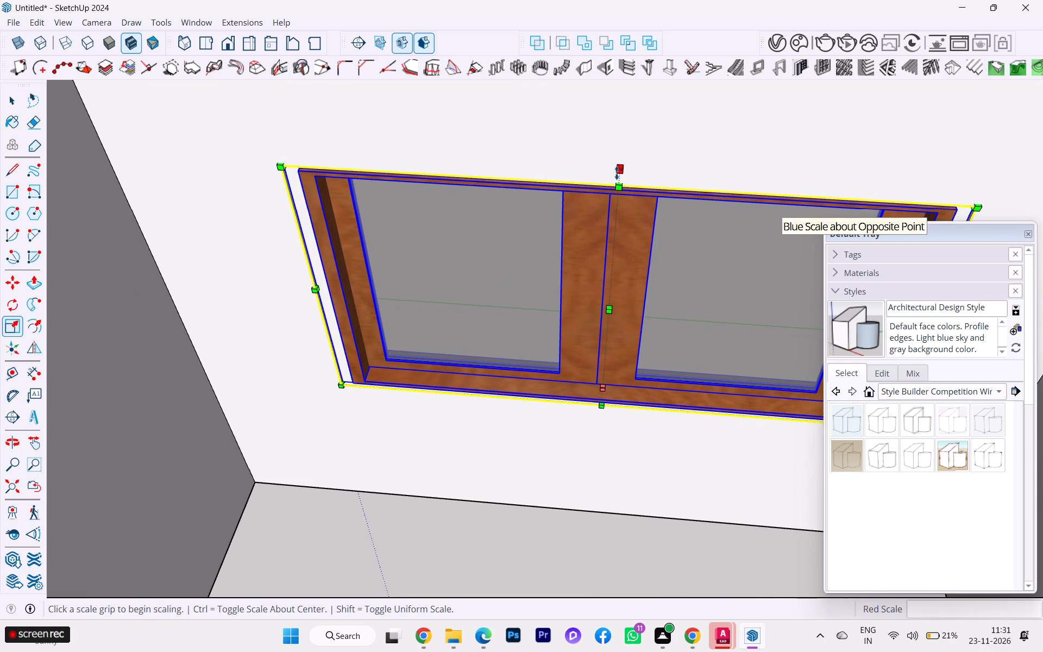
left_click(610, 185)
scroll(454, 126, "down", 4)
scroll(452, 126, "up", 1)
scroll(451, 126, "down", 2)
scroll(431, 138, "up", 2)
scroll(431, 138, "down", 3)
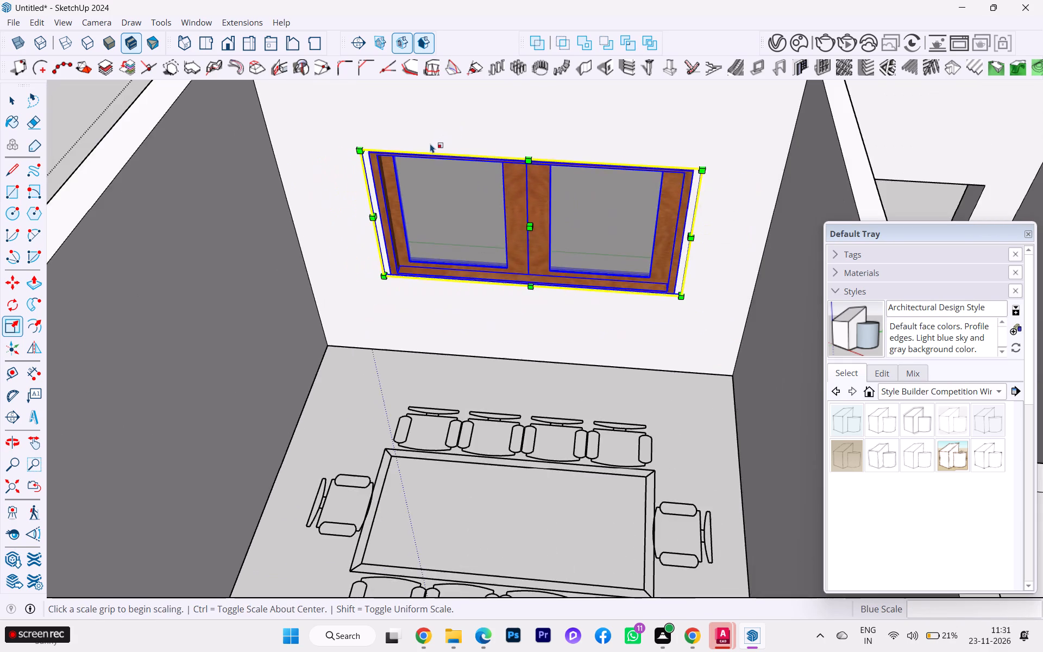
scroll(483, 180, "down", 2)
scroll(494, 185, "up", 1)
scroll(498, 186, "down", 2)
middle_click(572, 190)
scroll(572, 190, "down", 1)
left_click(10, 97)
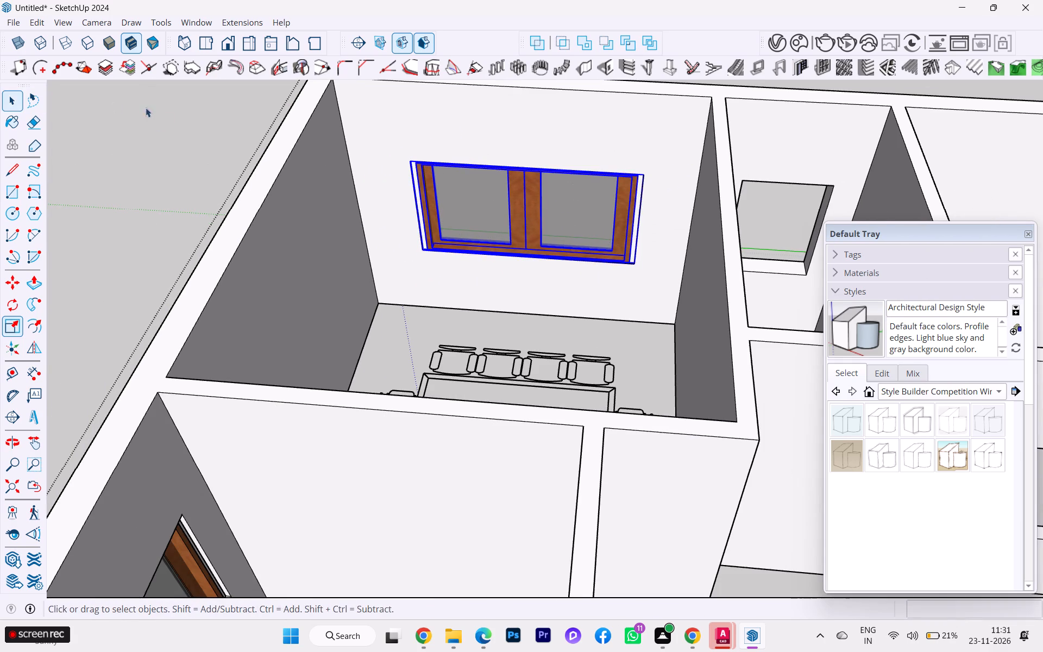
left_click(158, 105)
Scale the corner room's window depth by about 0.43, keeping its width unchanged.
scroll(370, 173, "down", 3)
middle_click_drag(522, 171, 573, 151)
scroll(571, 174, "up", 4)
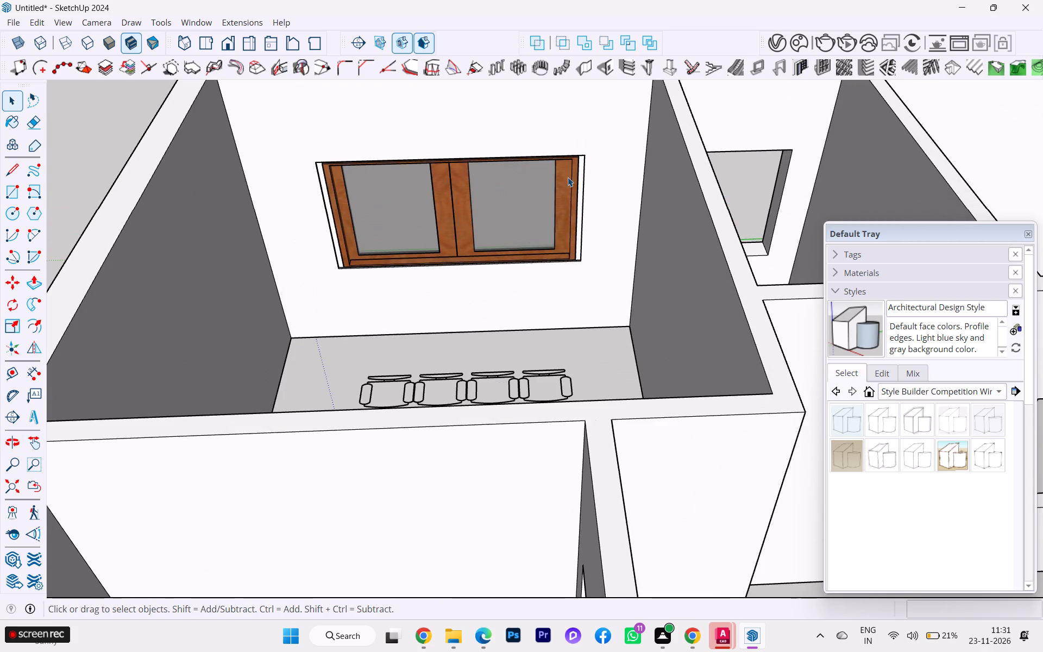
left_click(569, 176)
scroll(576, 174, "up", 4)
double_click(572, 187)
left_click(567, 192)
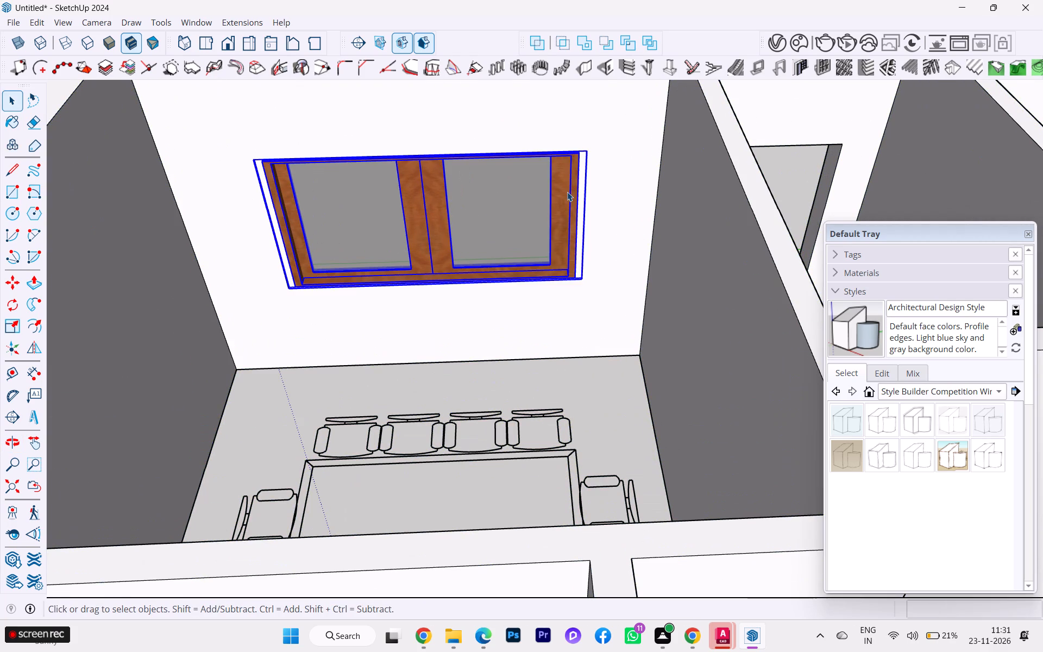
key("s")
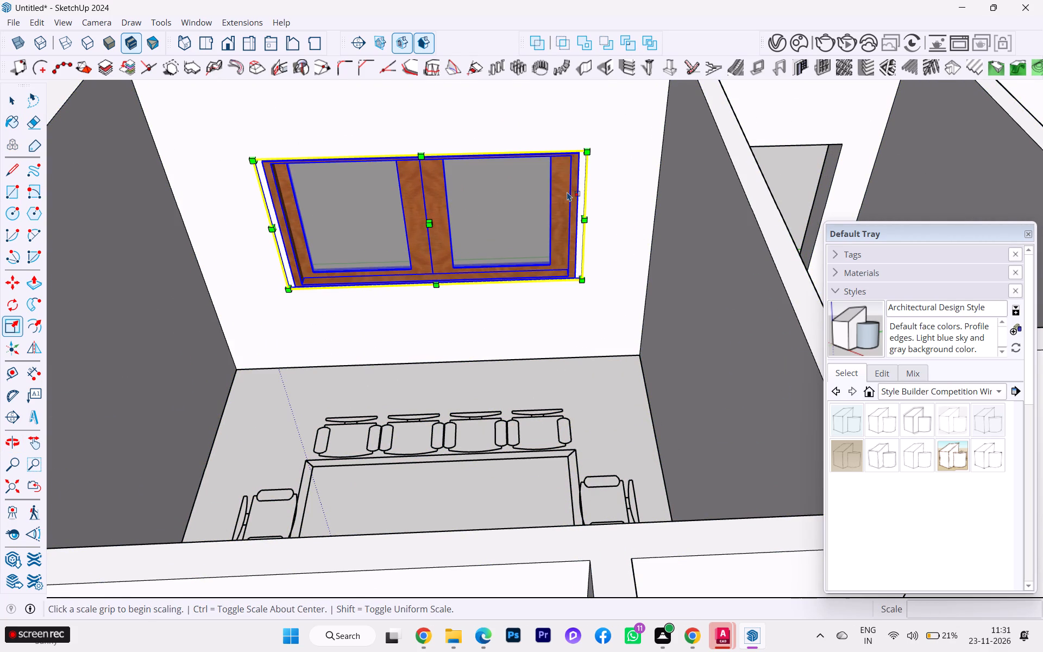
left_click(583, 207)
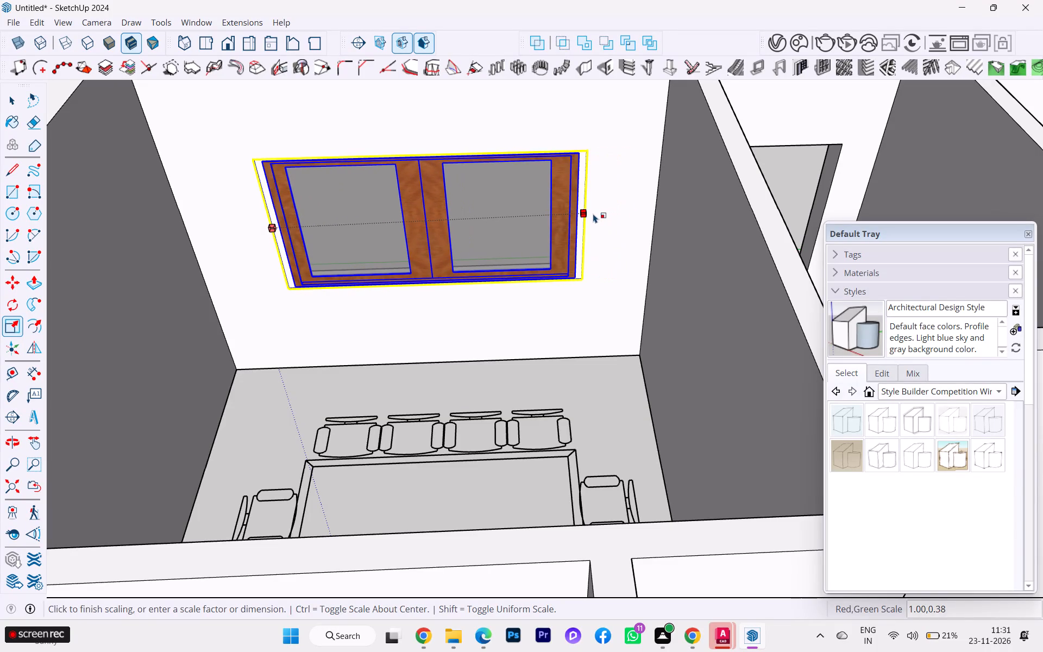
left_click(592, 213)
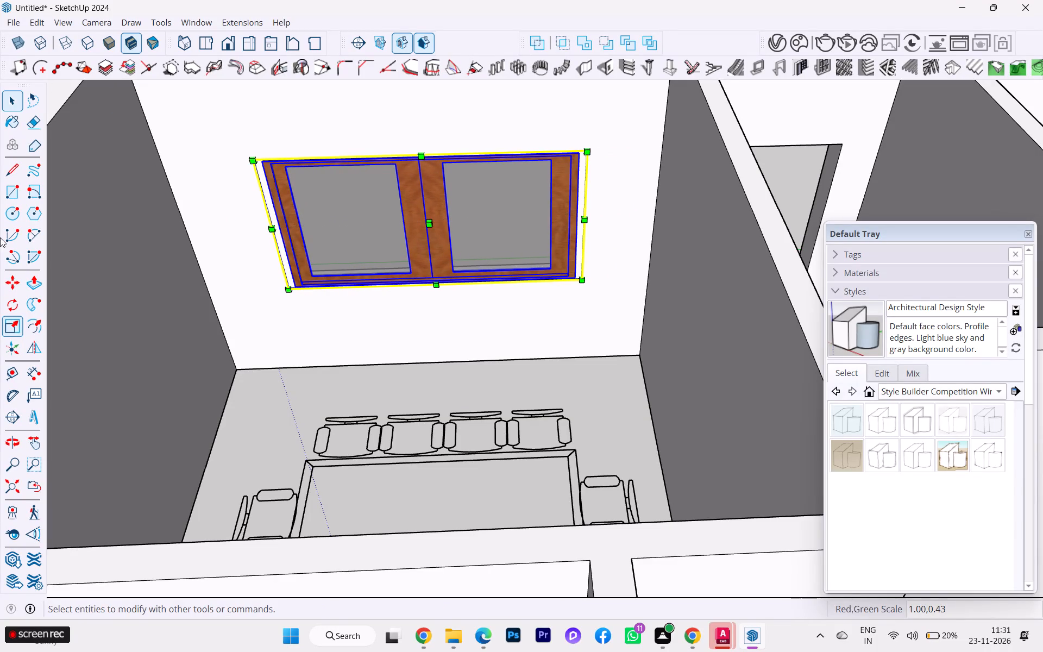
Nudge the window by its lower corner to align it with the opening, and deselect it.
left_click(12, 285)
scroll(243, 268, "up", 4)
scroll(299, 279, "up", 1)
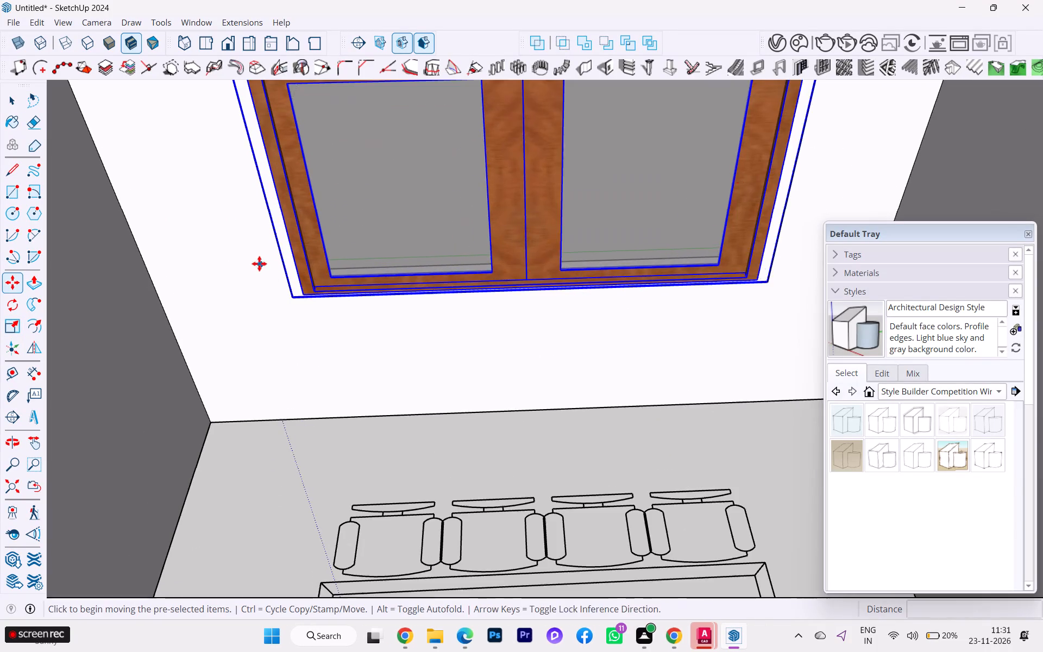
scroll(309, 290, "up", 4)
left_click(301, 296)
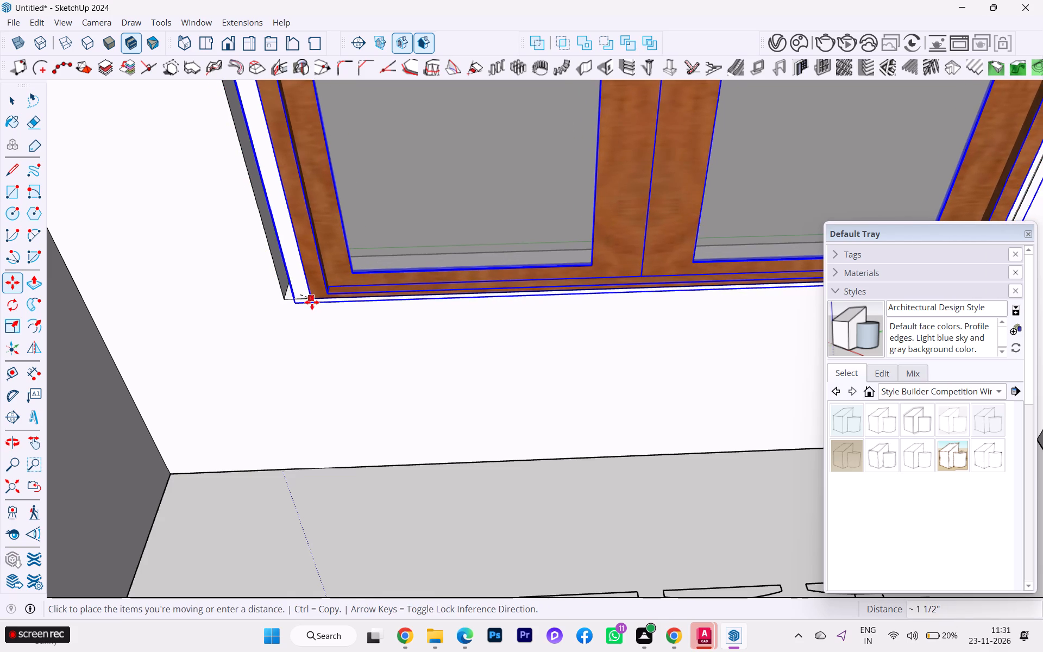
left_click(304, 295)
scroll(401, 290, "down", 3)
scroll(404, 290, "up", 1)
scroll(404, 290, "down", 3)
scroll(402, 285, "up", 2)
scroll(397, 290, "down", 1)
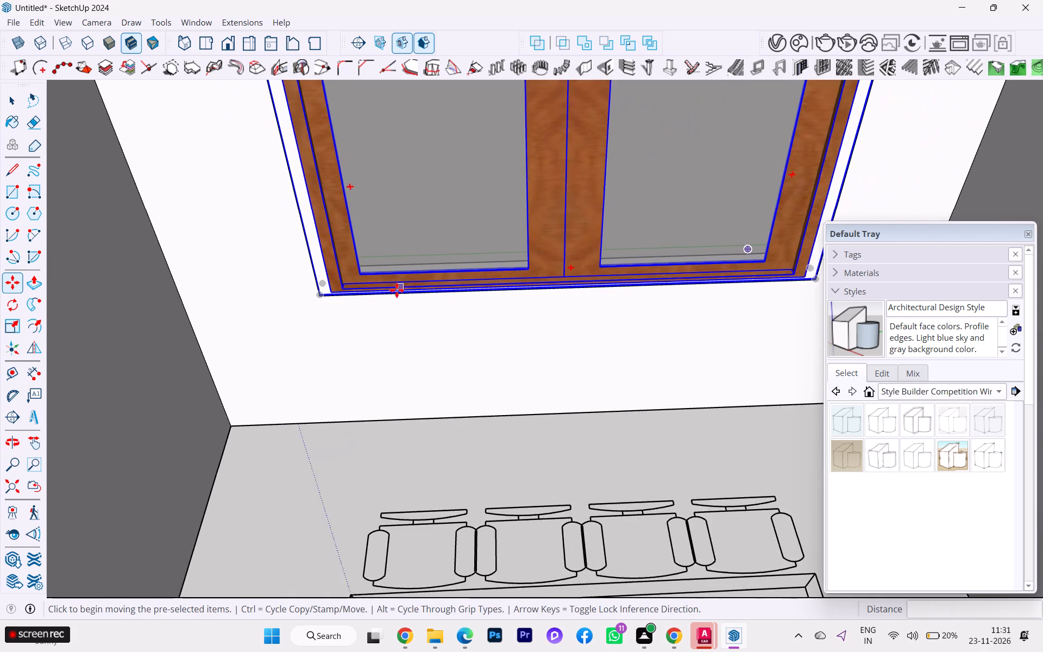
scroll(397, 290, "up", 2)
scroll(397, 290, "down", 2)
scroll(403, 297, "up", 1)
scroll(403, 297, "down", 3)
scroll(510, 254, "down", 1)
scroll(510, 254, "up", 3)
scroll(510, 254, "down", 5)
scroll(507, 257, "up", 1)
scroll(507, 257, "down", 2)
scroll(507, 257, "up", 1)
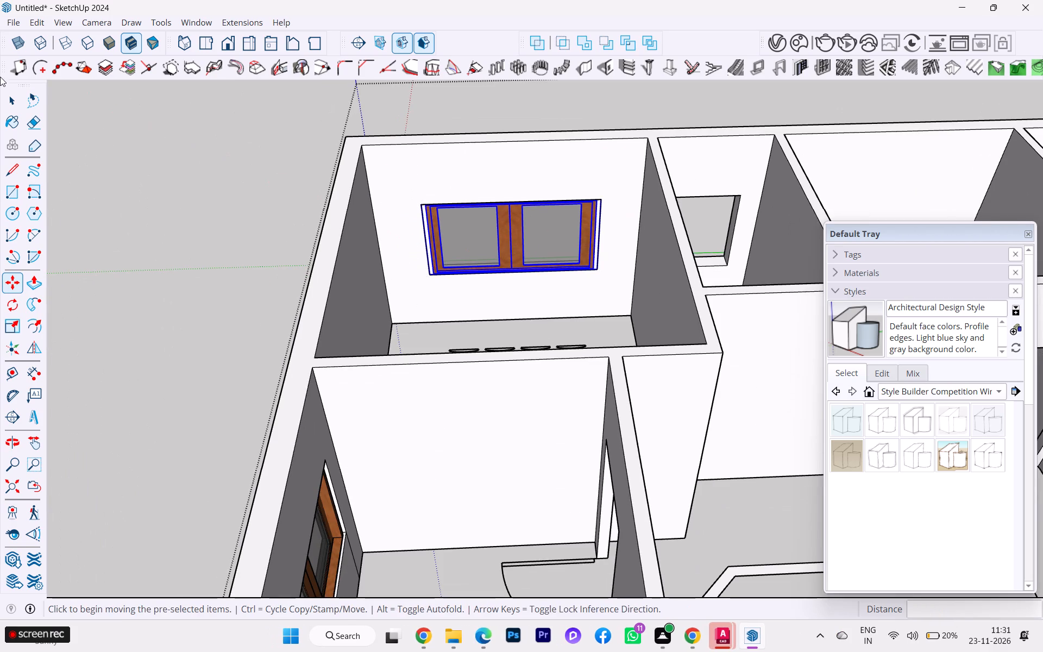
left_click(2, 99)
left_click(170, 126)
Examine the whole floor plan from several sides for wall openings that still have no window.
scroll(513, 209, "down", 1)
middle_click_drag(511, 206, 323, 180)
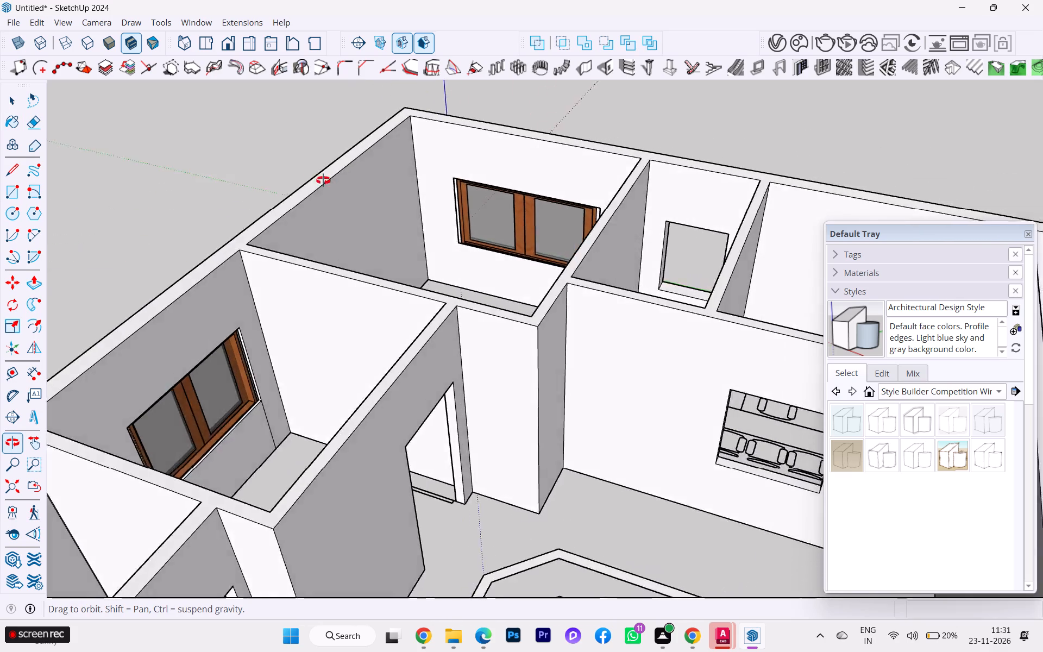
middle_click_drag(323, 180, 298, 180)
scroll(626, 192, "down", 3)
middle_click_drag(624, 218, 713, 239)
scroll(512, 126, "down", 7)
scroll(511, 126, "up", 1)
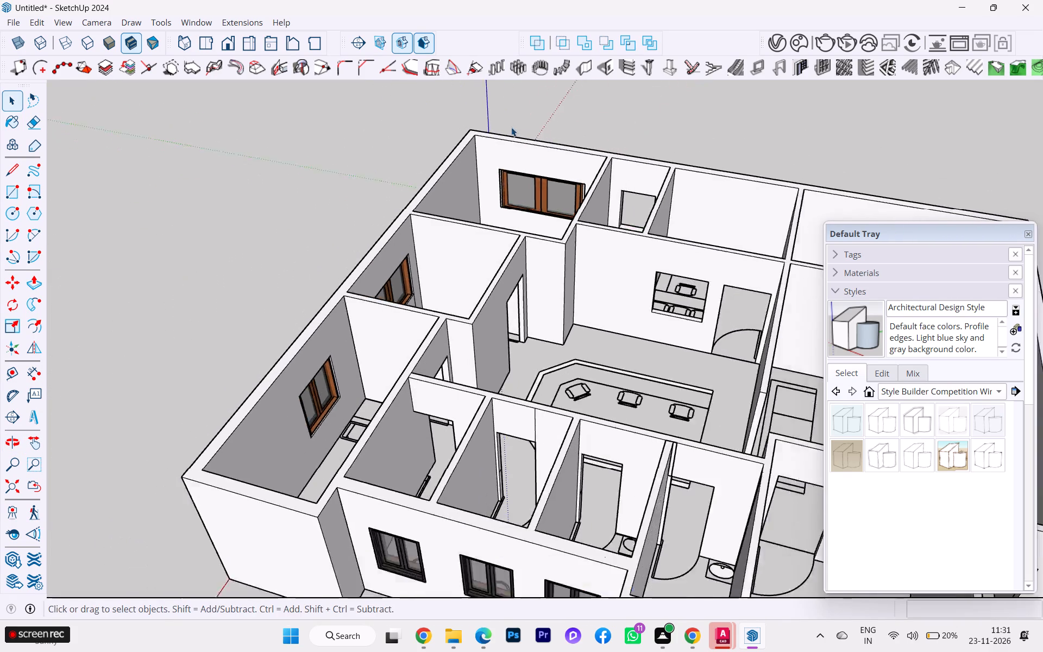
scroll(627, 158, "down", 1)
middle_click_drag(631, 160, 248, 184)
scroll(632, 210, "down", 1)
scroll(640, 210, "up", 3)
scroll(657, 210, "down", 3)
middle_click_drag(419, 251, 407, 256)
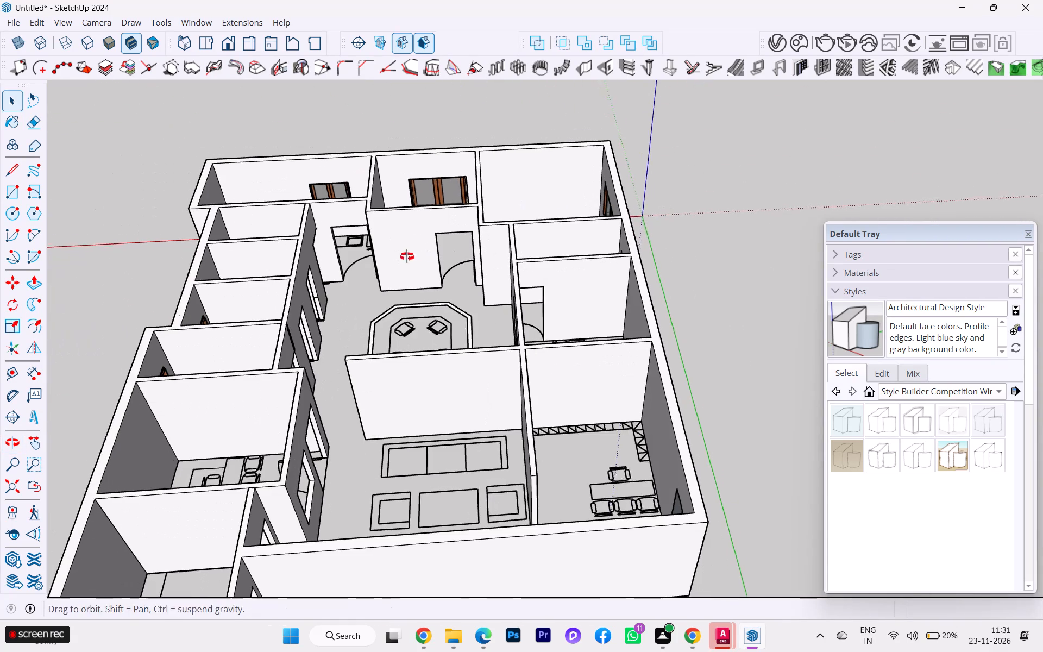
middle_click_drag(407, 256, 110, 293)
scroll(401, 147, "up", 4)
scroll(247, 133, "down", 1)
scroll(705, 136, "down", 1)
scroll(708, 136, "up", 3)
scroll(719, 137, "down", 1)
scroll(846, 193, "down", 2)
scroll(850, 197, "up", 2)
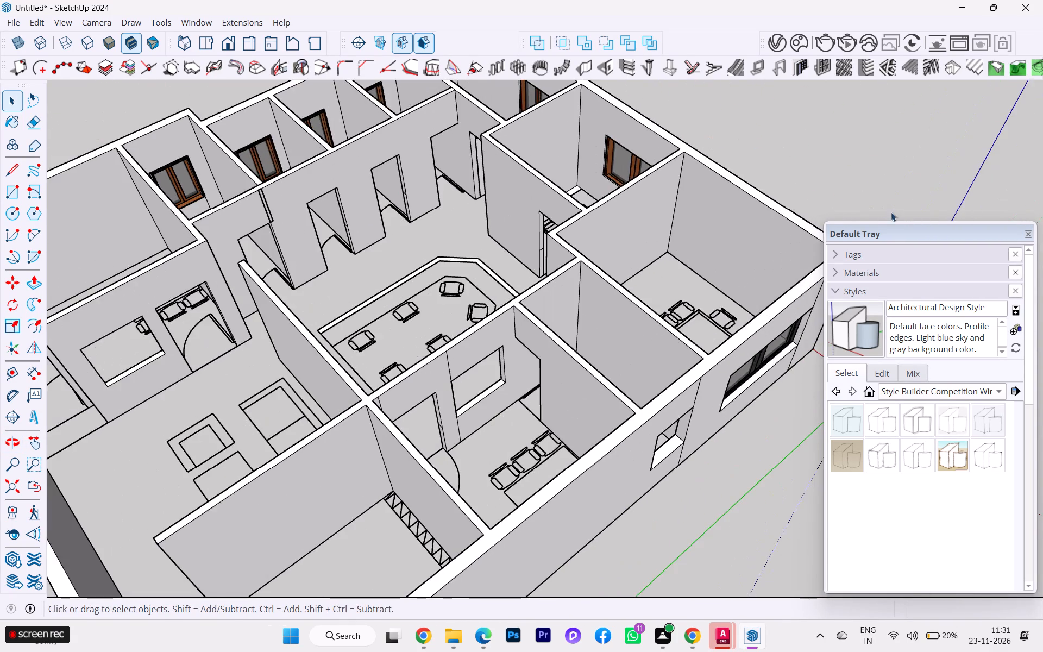
scroll(894, 217, "down", 3)
scroll(863, 177, "down", 6)
scroll(448, 172, "up", 4)
middle_click_drag(537, 211, 228, 247)
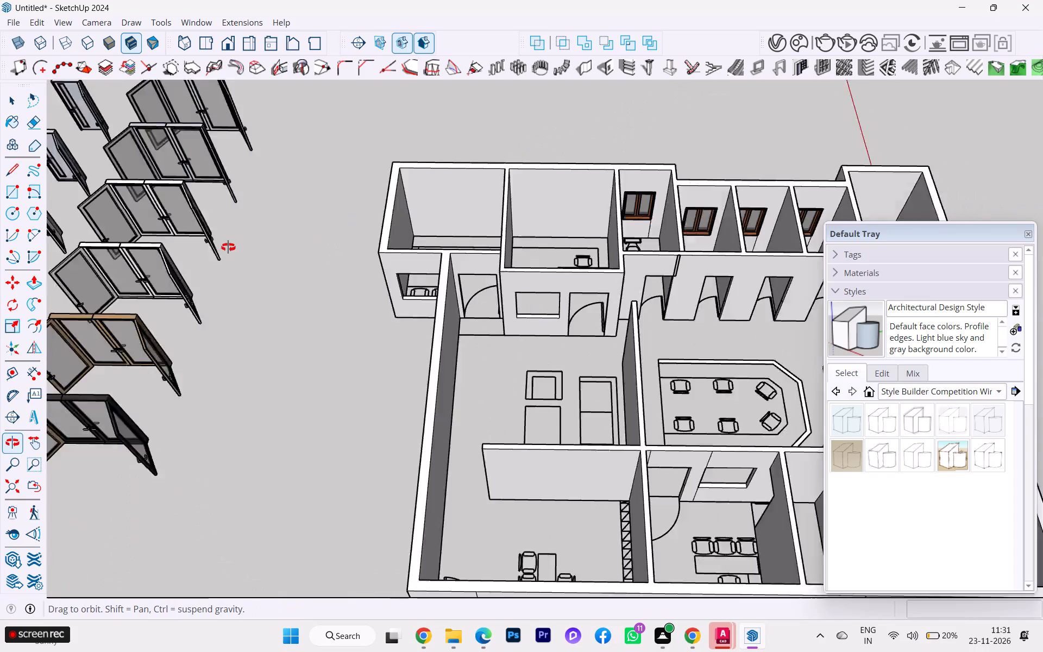
middle_click_drag(228, 247, 317, 230)
scroll(527, 189, "up", 3)
Copy the small room's wooden two-pane window about 23' 11" to the opening in the corner room's front wall.
left_click(674, 206)
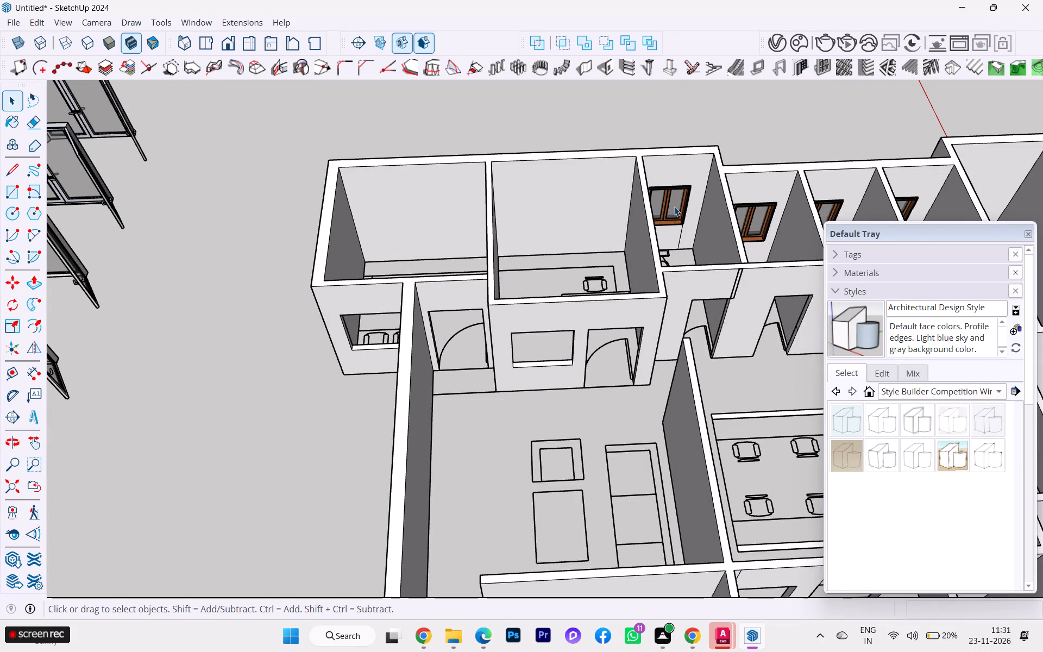
double_click(674, 206)
left_click(670, 198)
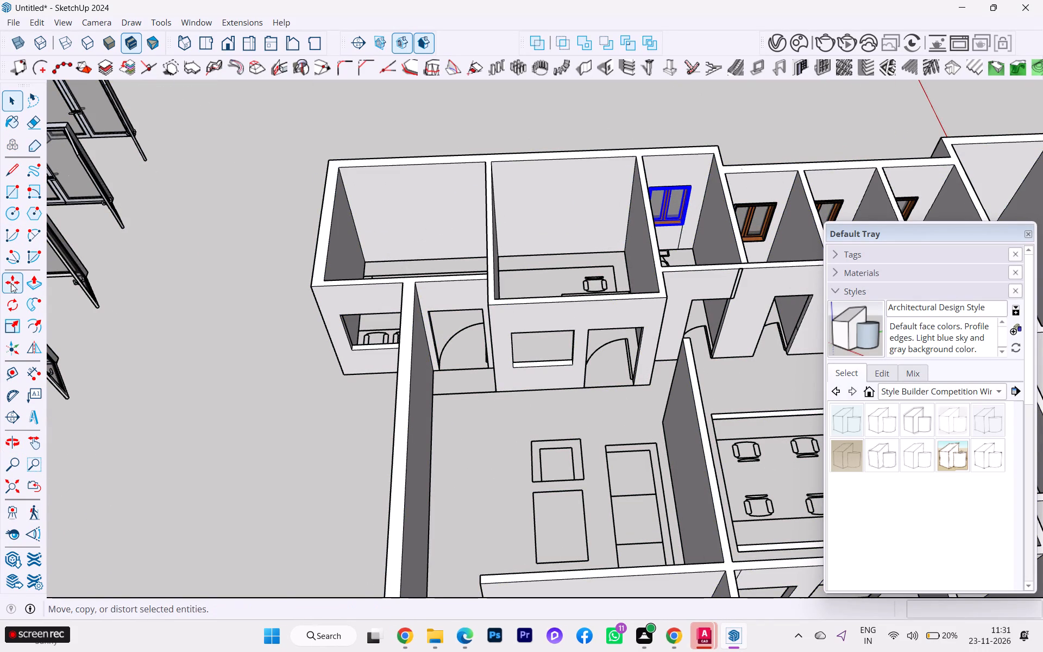
left_click(9, 284)
left_click(671, 193)
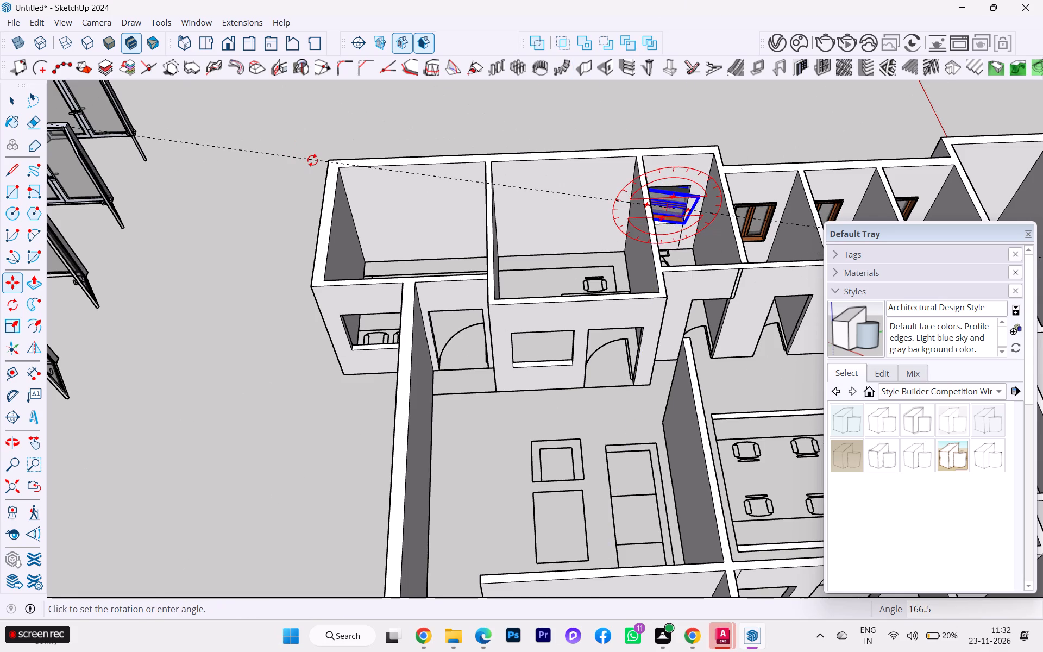
key("Escape")
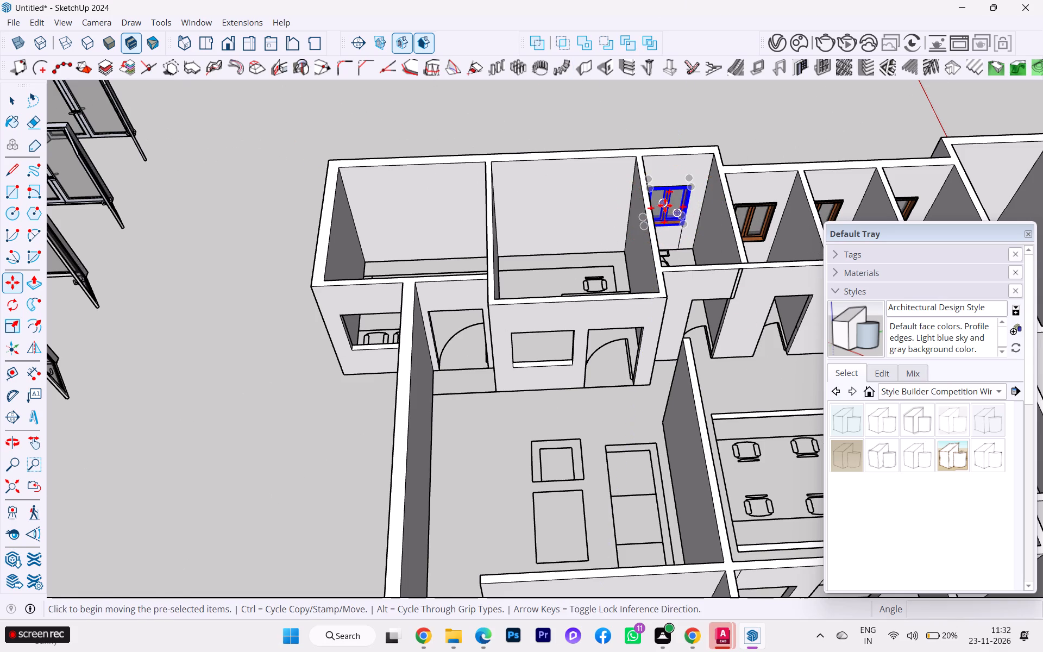
left_click(665, 205)
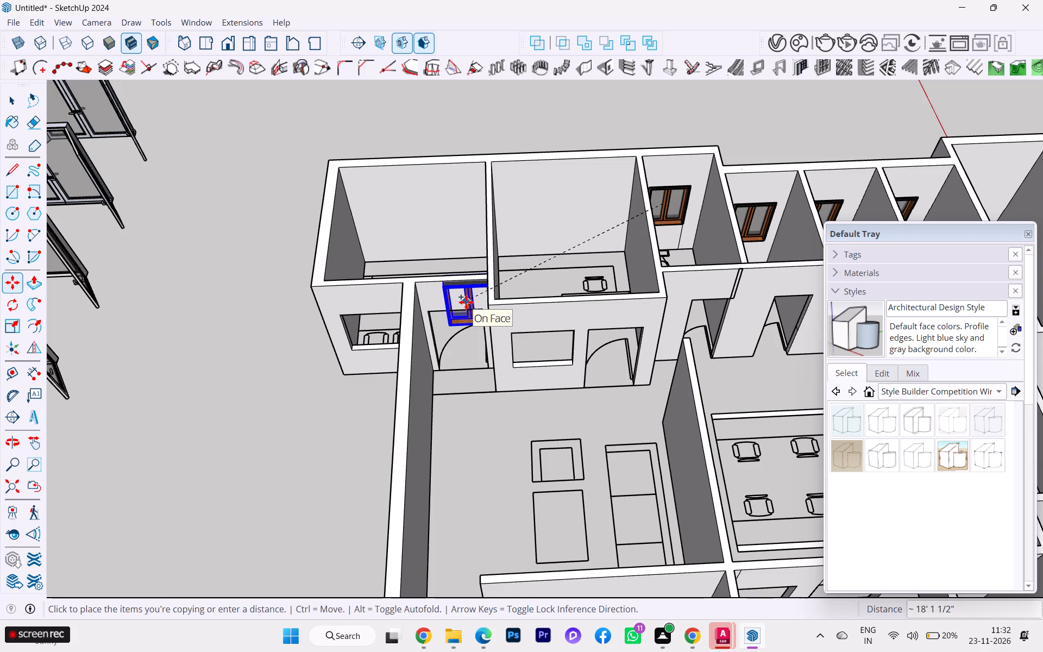
scroll(425, 303, "up", 5)
middle_click_drag(373, 333, 406, 316)
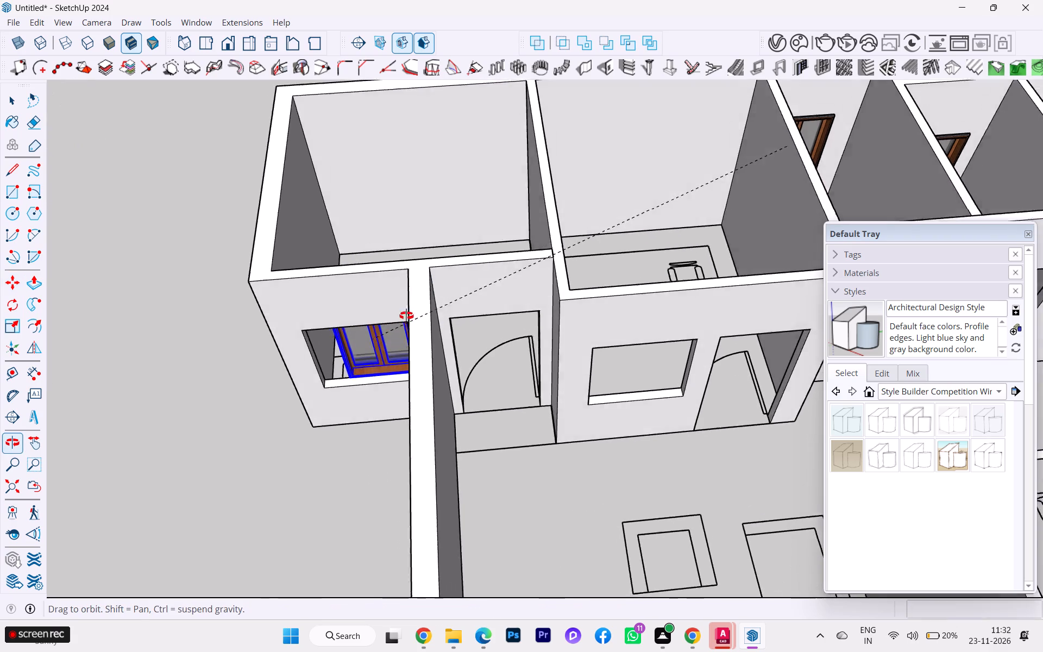
middle_click_drag(406, 316, 468, 253)
scroll(393, 320, "up", 3)
scroll(390, 323, "down", 1)
scroll(390, 323, "up", 2)
scroll(388, 325, "down", 1)
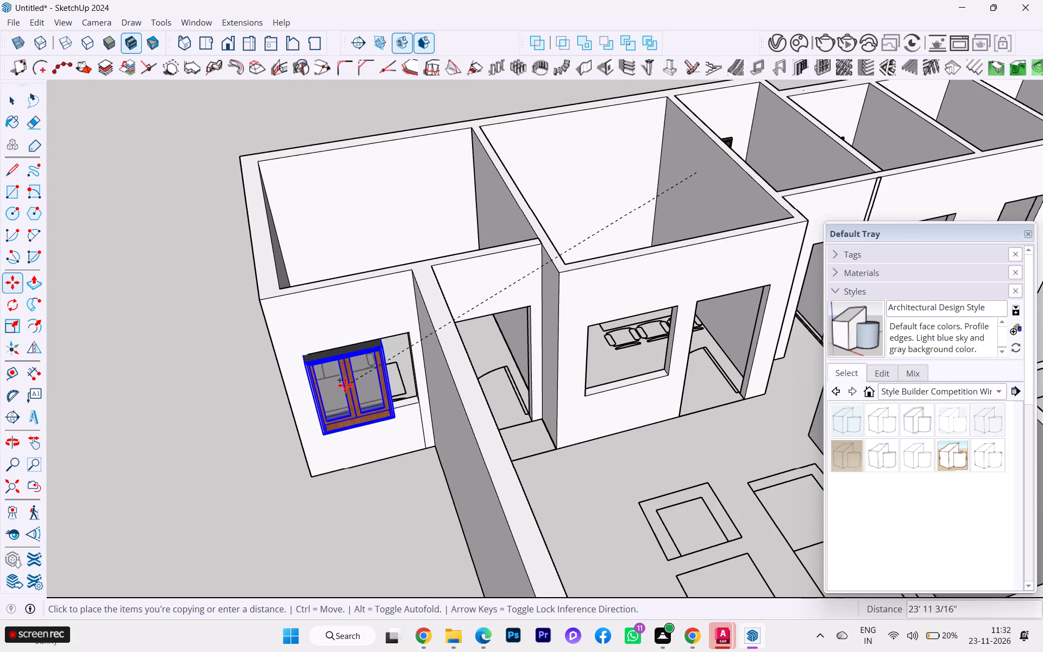
left_click(348, 384)
Move the copied window about 1' 5/8" so its lower corner meets the lower corner of the opening.
scroll(367, 394, "up", 5)
scroll(414, 428, "down", 3)
scroll(414, 428, "up", 1)
scroll(414, 428, "down", 1)
scroll(414, 427, "up", 5)
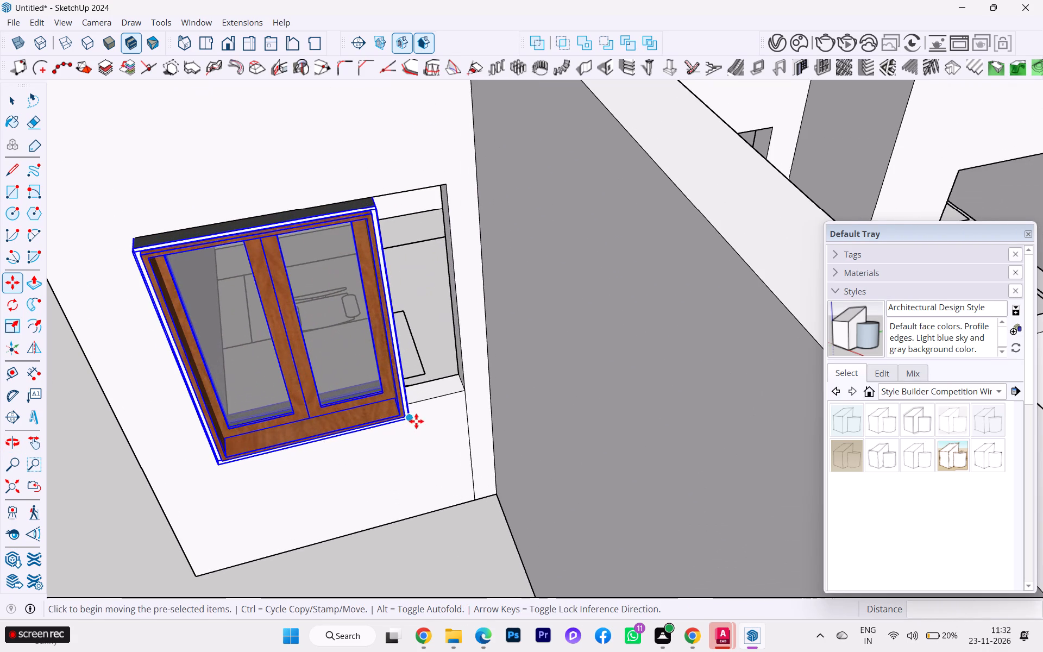
left_click(412, 417)
left_click(466, 388)
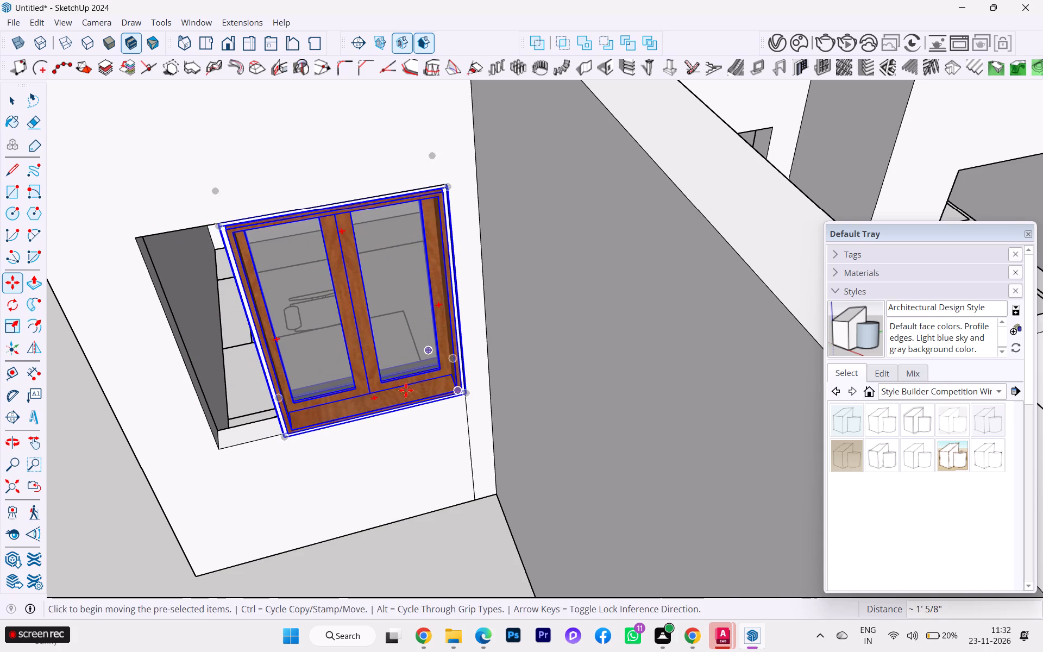
Widen the window by a factor of about 1.33 to reach the opening's far side.
scroll(321, 373, "down", 2)
scroll(321, 373, "up", 1)
scroll(321, 373, "down", 1)
middle_click_drag(319, 370, 343, 353)
scroll(303, 353, "up", 4)
scroll(302, 353, "down", 2)
scroll(301, 353, "up", 1)
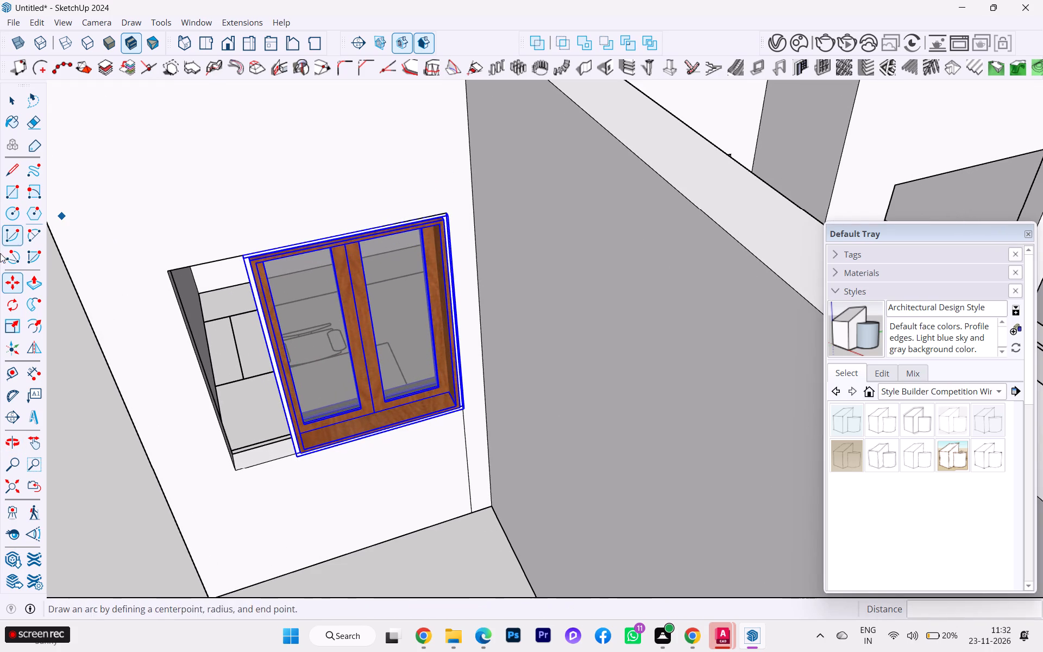
key("s")
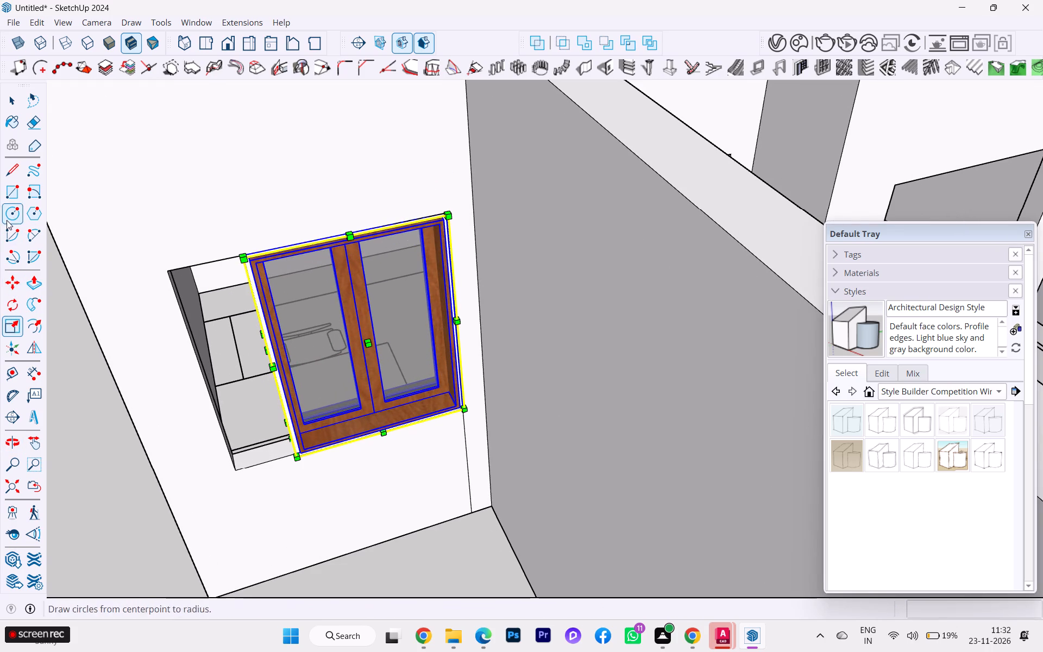
scroll(175, 337, "up", 2)
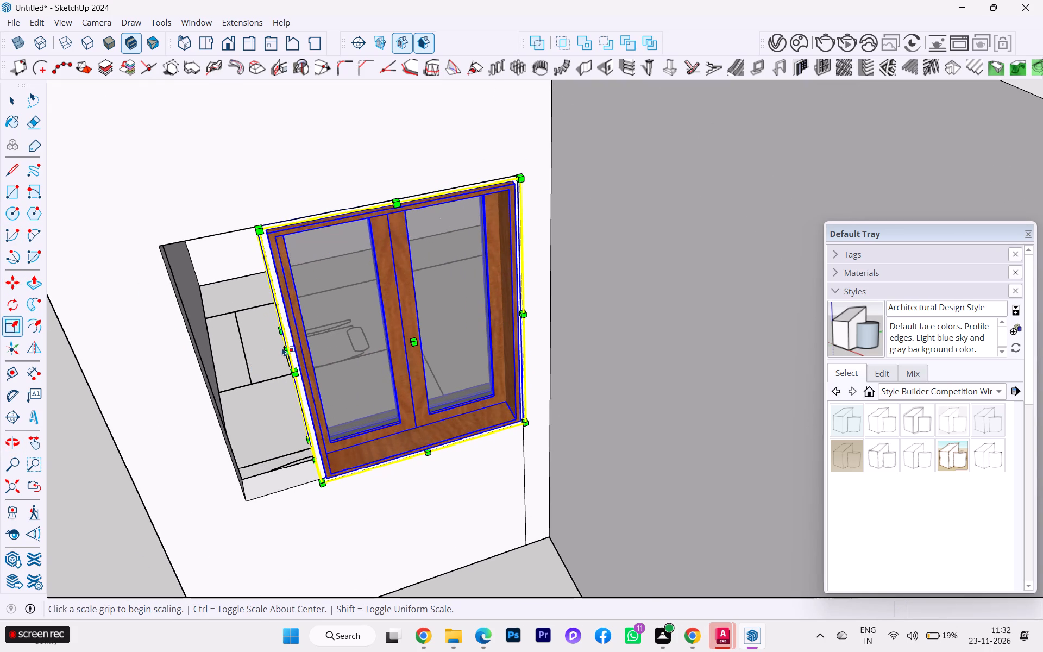
left_click(286, 352)
left_click(193, 353)
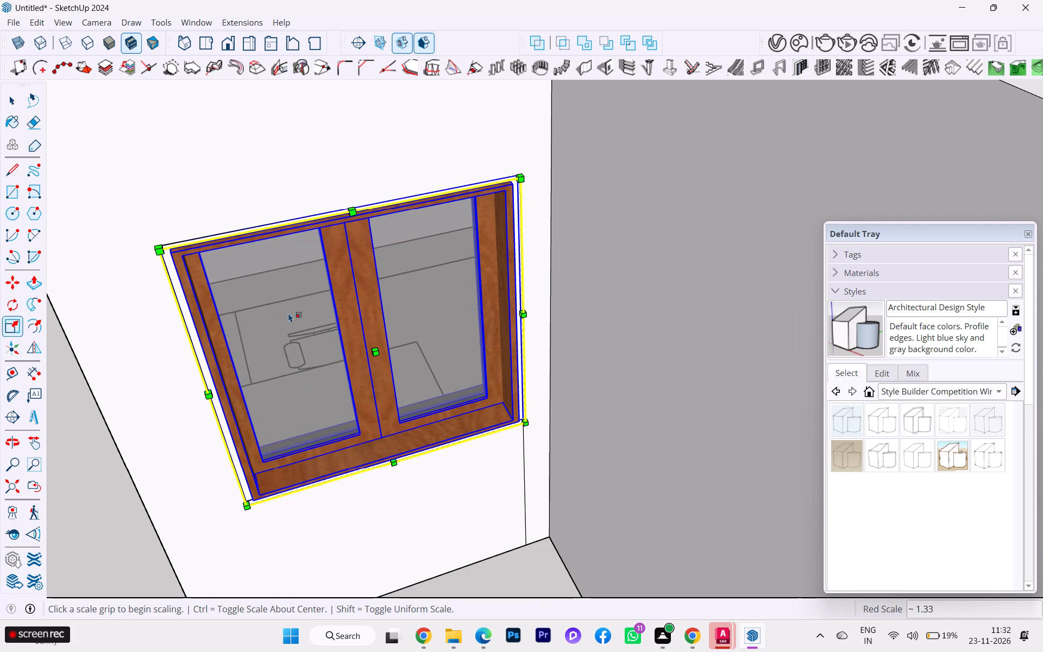
Reduce the corner room window's depth, keeping its width and height.
left_click(374, 353)
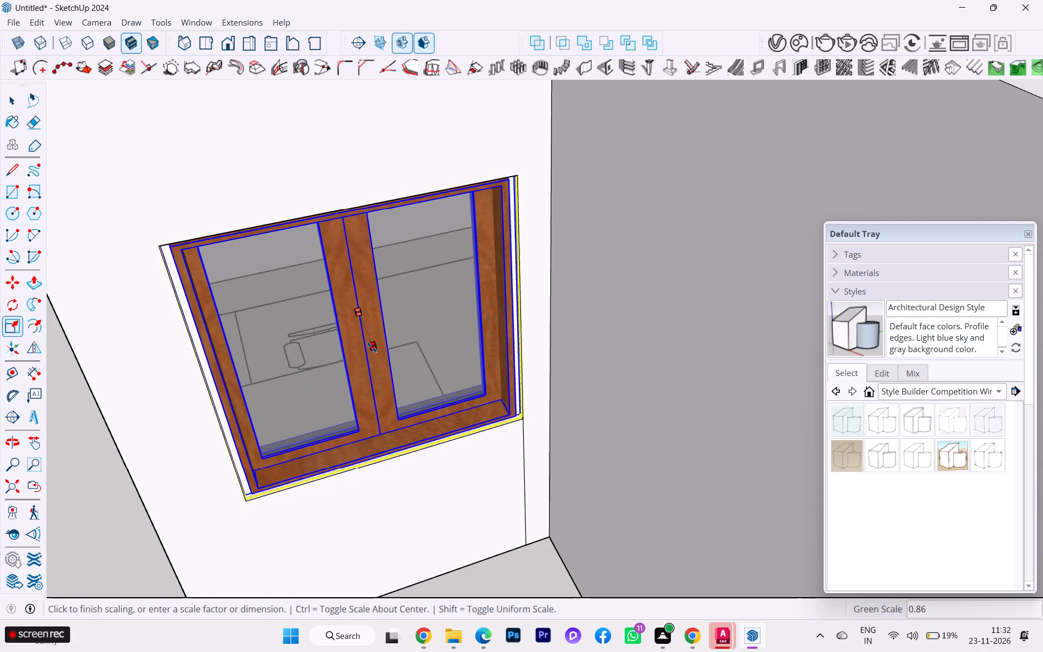
left_click(368, 339)
scroll(393, 356, "down", 2)
scroll(394, 356, "up", 1)
scroll(394, 356, "down", 1)
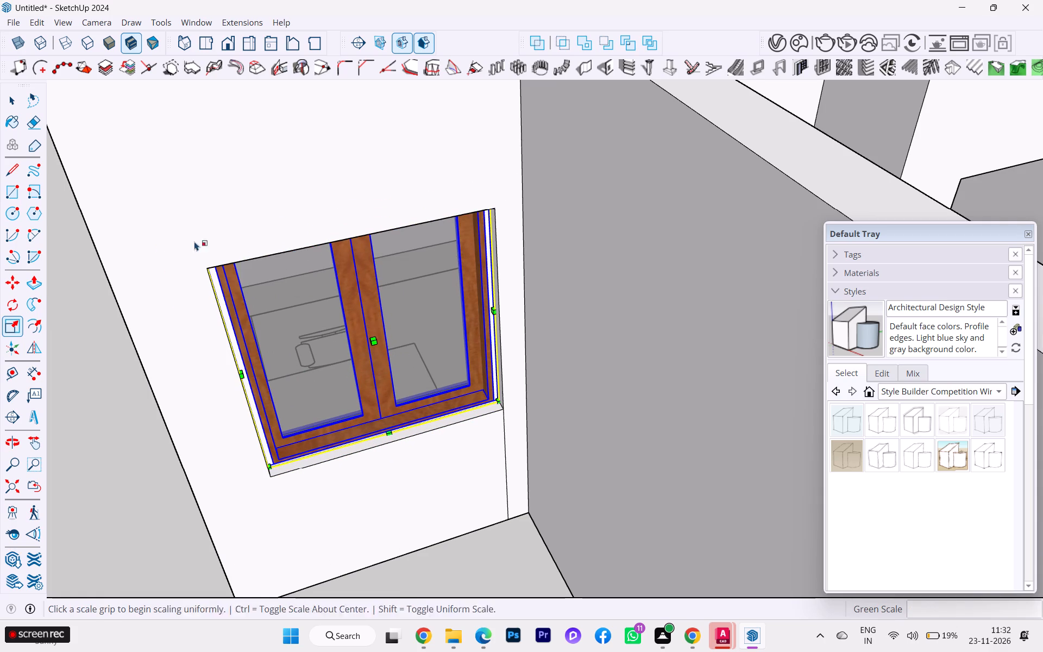
Move the window about 2 5/8" by its lower corner onto the opening's outer corner, and deselect it.
left_click(6, 280)
scroll(304, 461, "up", 1)
scroll(305, 462, "down", 1)
scroll(305, 463, "up", 2)
scroll(280, 471, "down", 1)
scroll(279, 471, "up", 3)
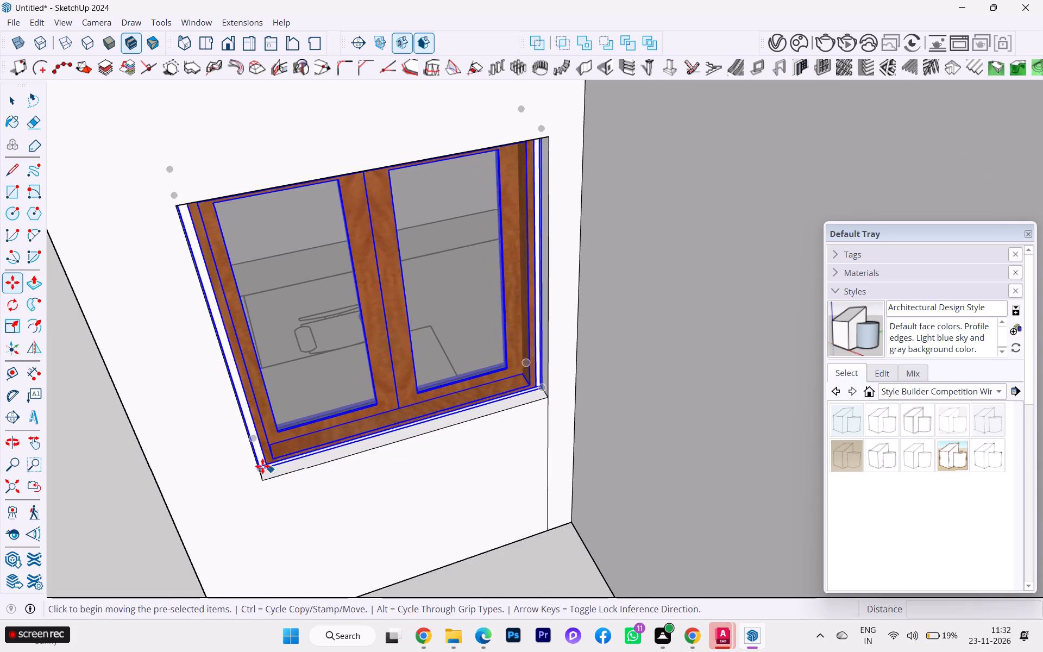
left_click(257, 468)
left_click(265, 481)
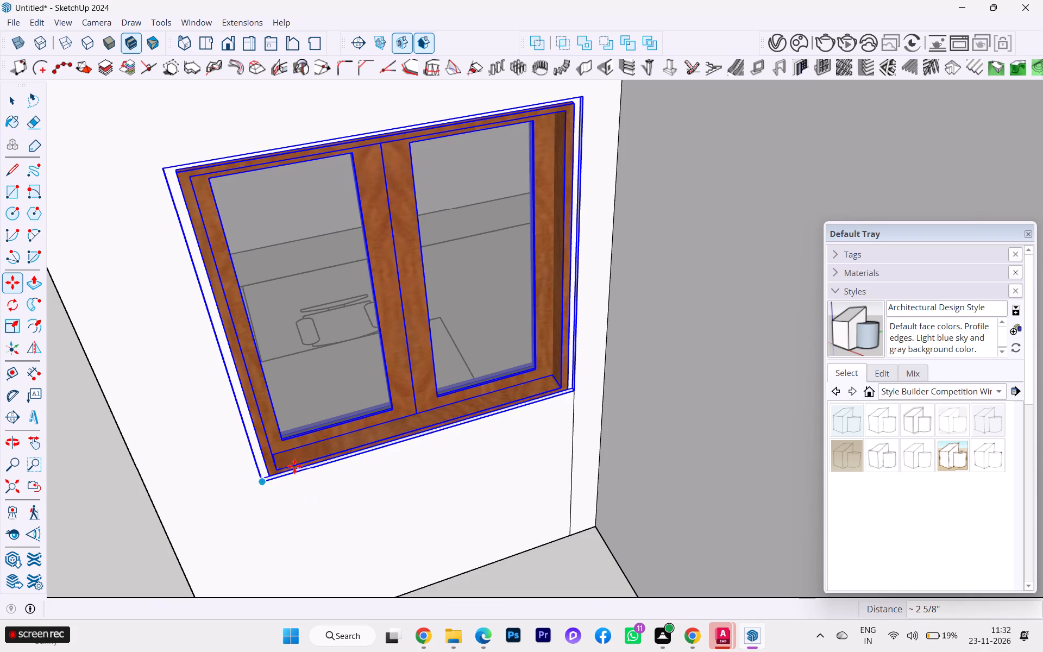
scroll(411, 393, "down", 9)
middle_click_drag(437, 372, 301, 375)
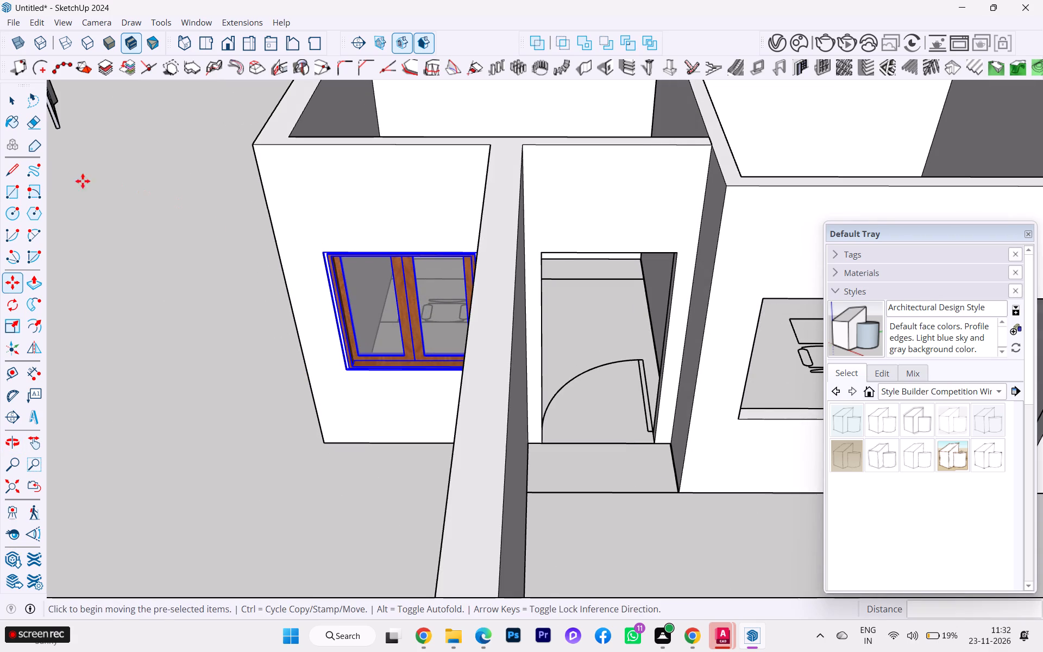
left_click(9, 97)
left_click(155, 153)
Copy the fitted corner room window about 11' 1" to the opening beside the door in the adjacent room's front wall.
scroll(248, 187, "down", 3)
scroll(187, 204, "down", 2)
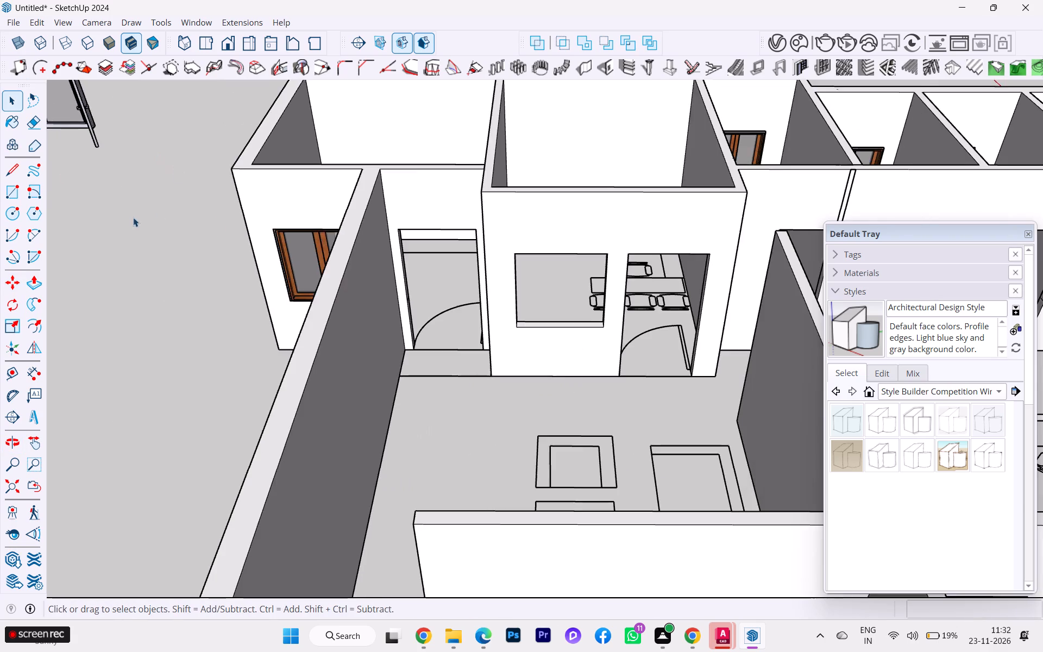
scroll(133, 217, "down", 2)
middle_click_drag(173, 222, 222, 232)
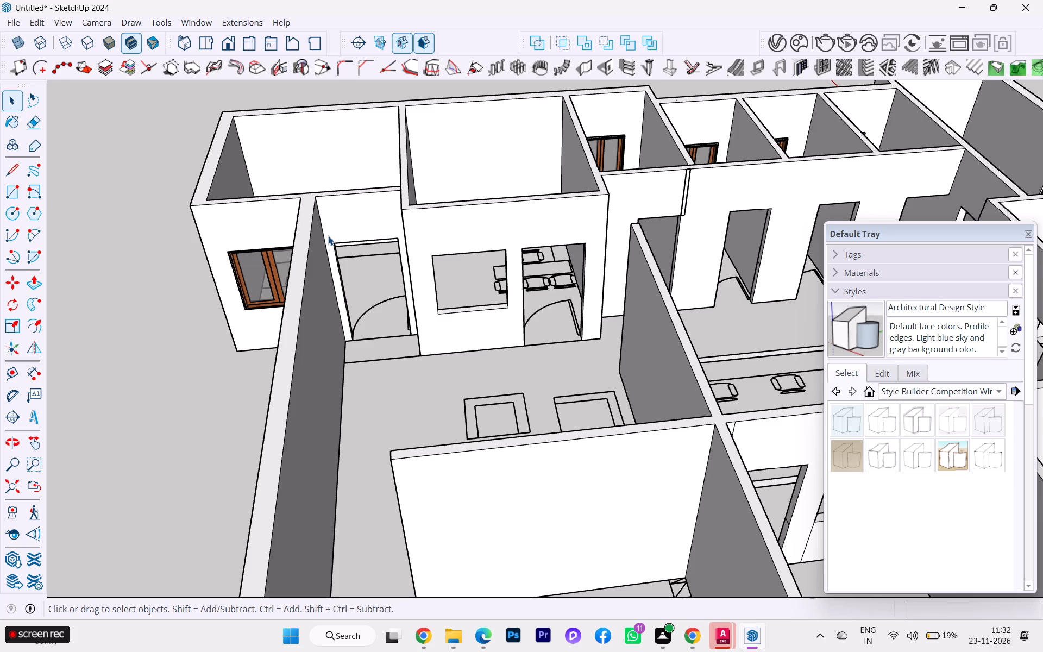
left_click(262, 278)
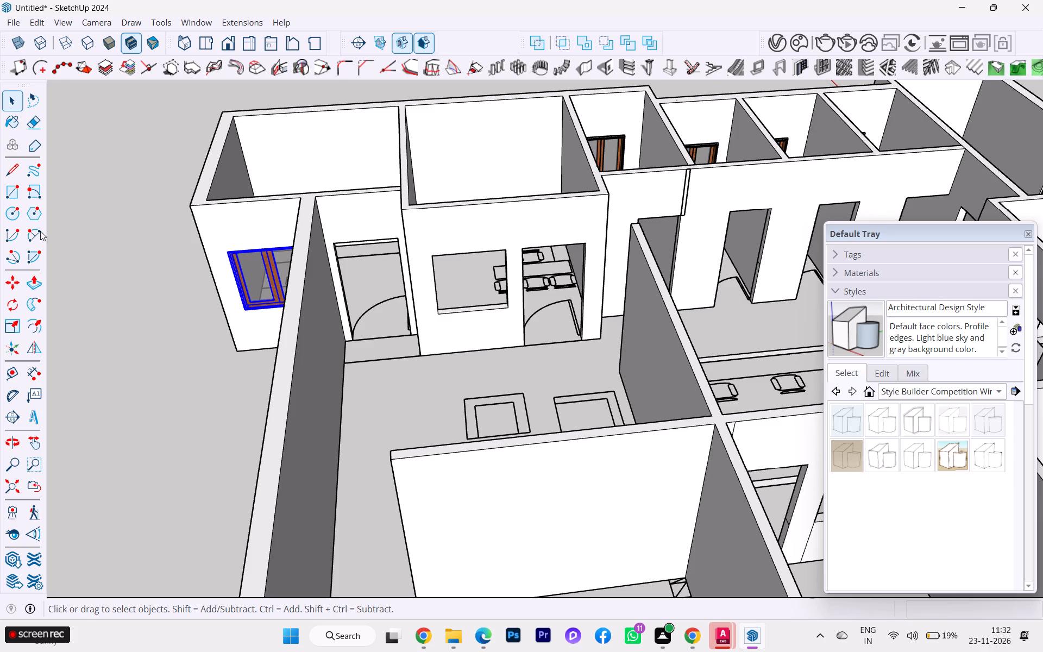
left_click(10, 279)
left_click(252, 284)
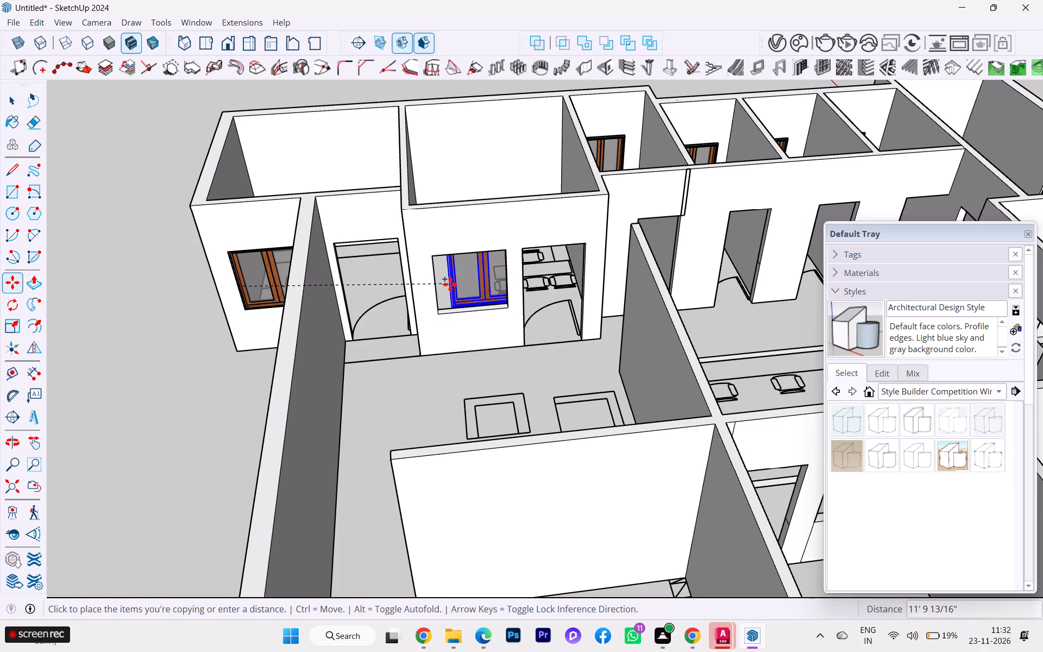
scroll(457, 299, "up", 7)
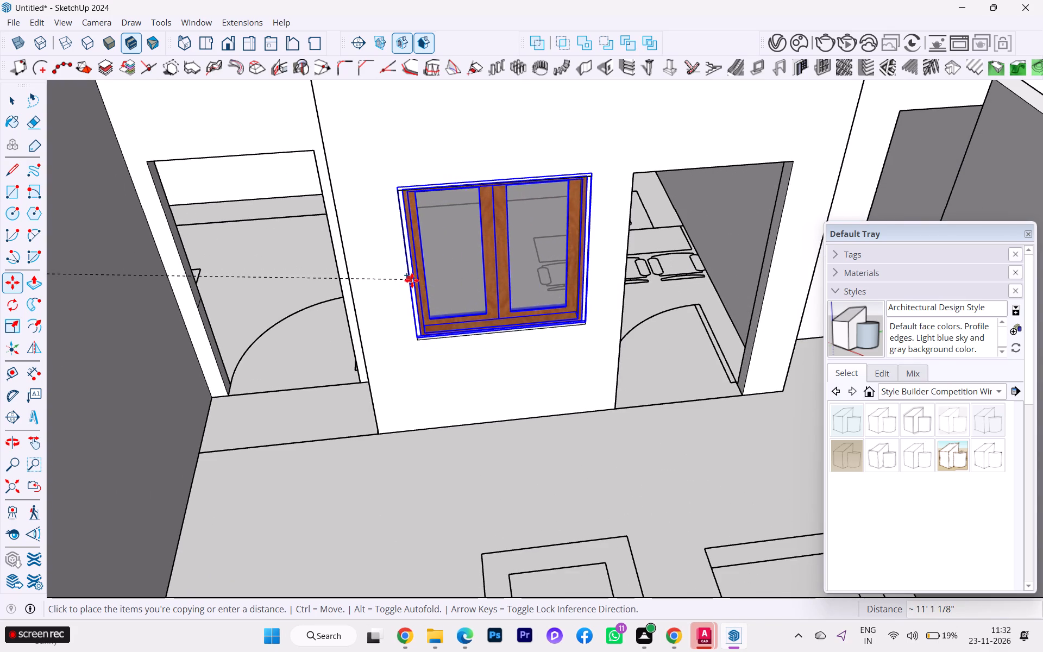
left_click(412, 283)
Scale the copied window's depth by about 0.57.
scroll(514, 299, "down", 1)
middle_click_drag(517, 300, 447, 308)
scroll(605, 320, "up", 4)
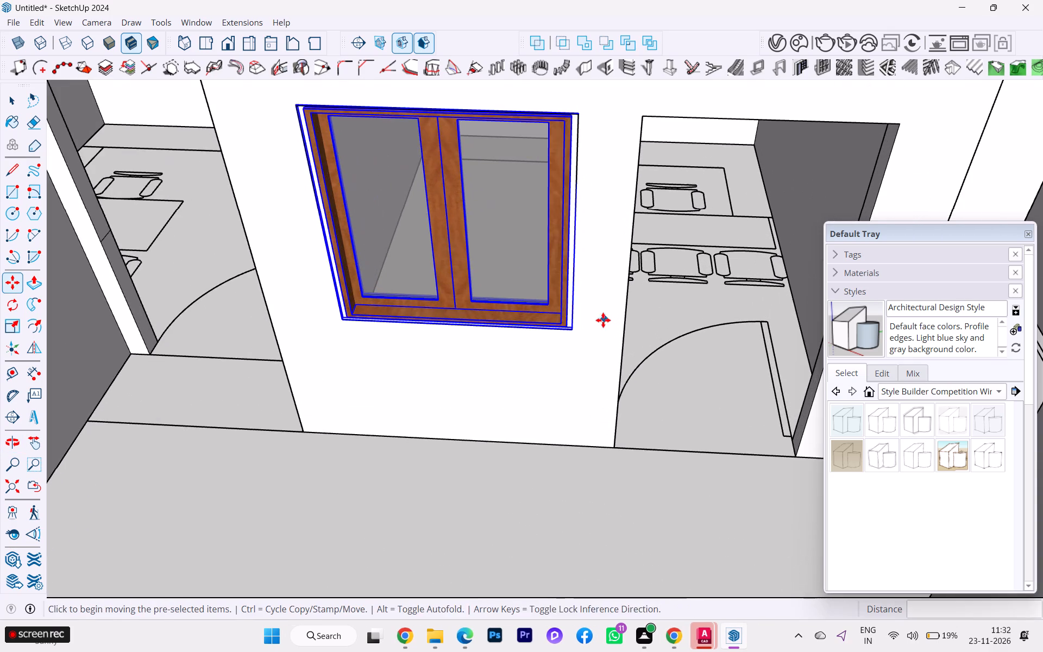
middle_click_drag(555, 313, 562, 330)
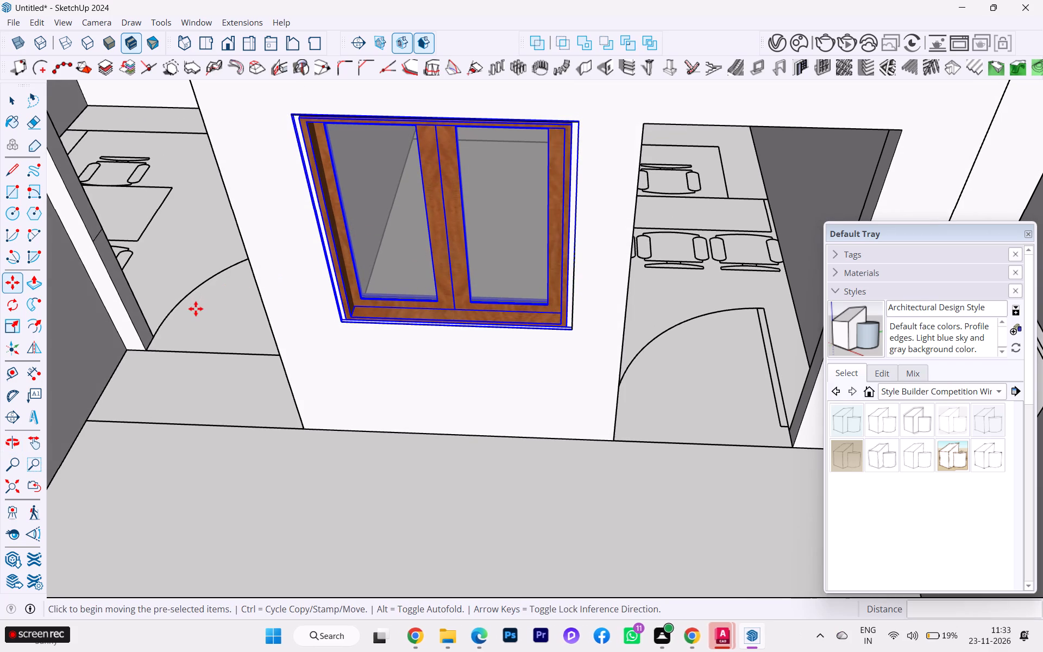
key("s")
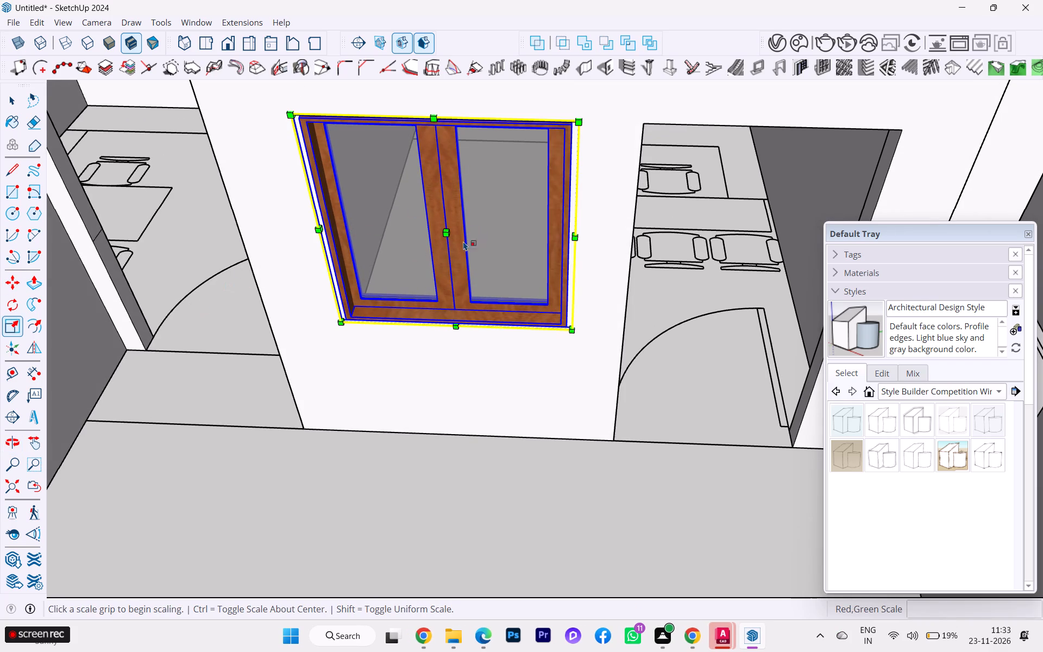
left_click(444, 236)
left_click(441, 222)
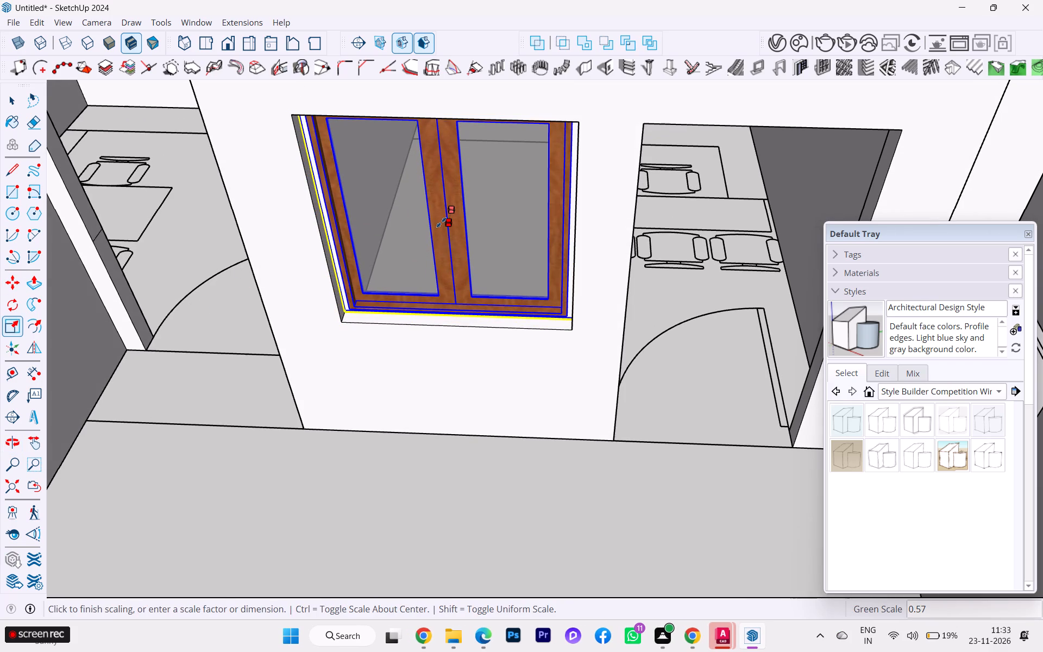
Move the window by its lower corner onto the outer lower corner of the opening.
left_click(20, 283)
scroll(335, 297, "up", 2)
scroll(338, 304, "down", 3)
scroll(349, 317, "up", 2)
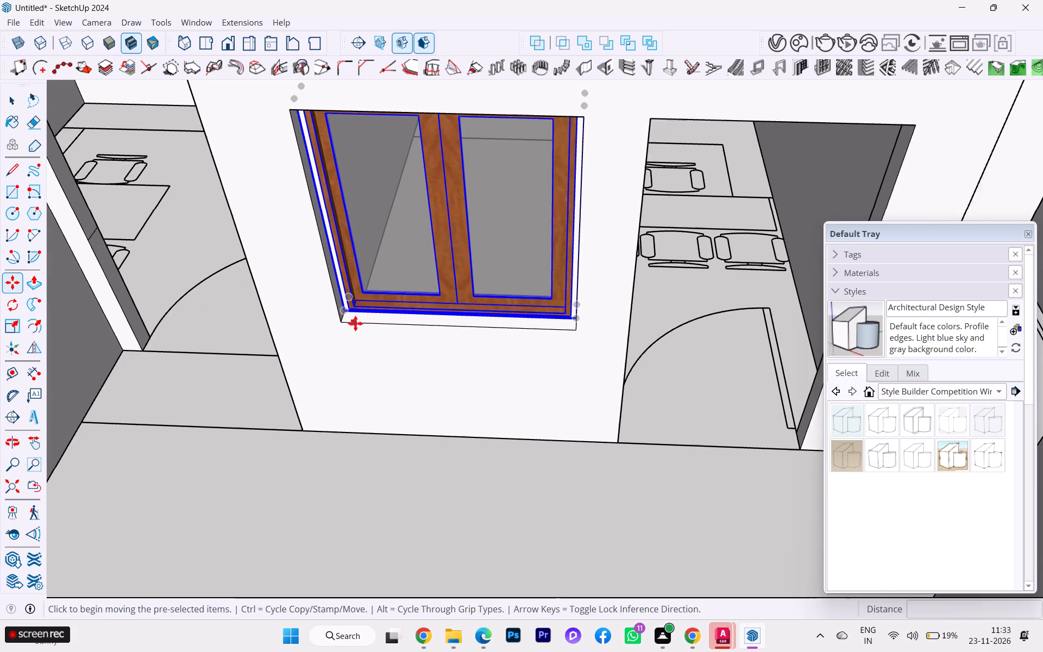
scroll(355, 323, "up", 3)
scroll(355, 322, "down", 3)
scroll(355, 322, "up", 7)
scroll(340, 309, "down", 1)
scroll(340, 309, "up", 3)
left_click(338, 306)
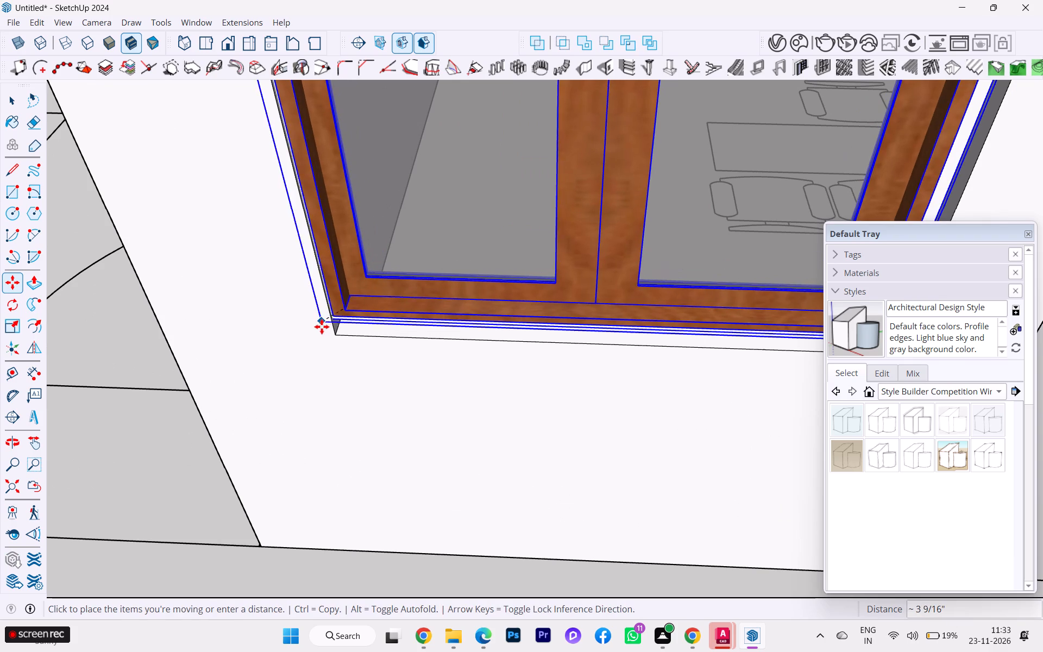
left_click(332, 336)
Fine-tune the window's width at its side edge to fit the opening, and leave the Scale tool.
scroll(350, 330, "down", 9)
scroll(304, 322, "up", 3)
scroll(304, 321, "down", 4)
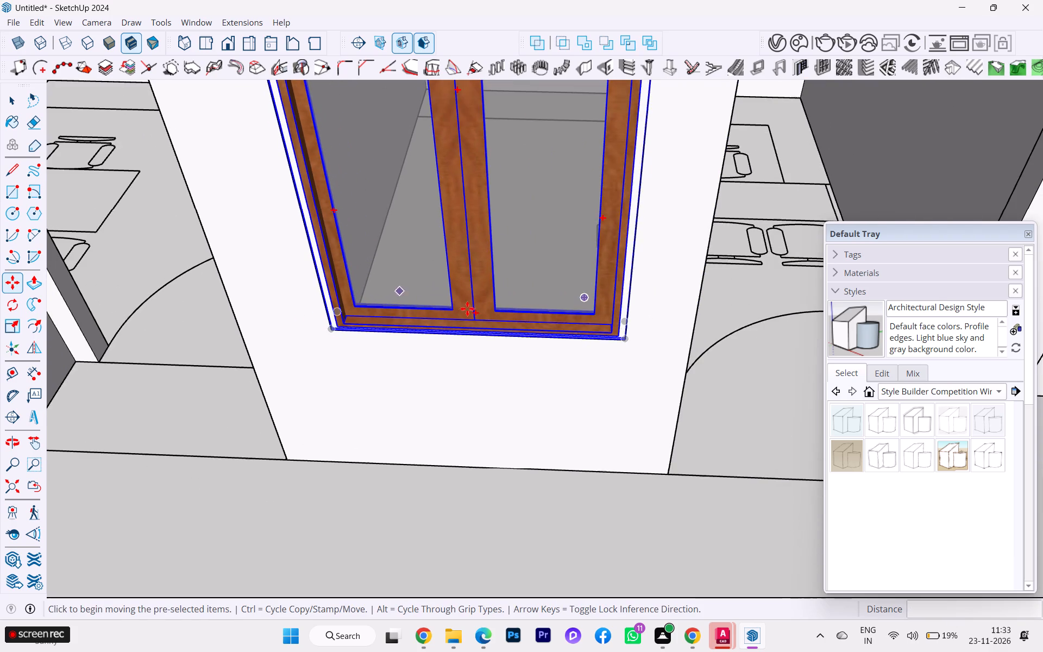
scroll(463, 312, "down", 2)
scroll(463, 314, "up", 1)
scroll(537, 262, "down", 3)
key("s")
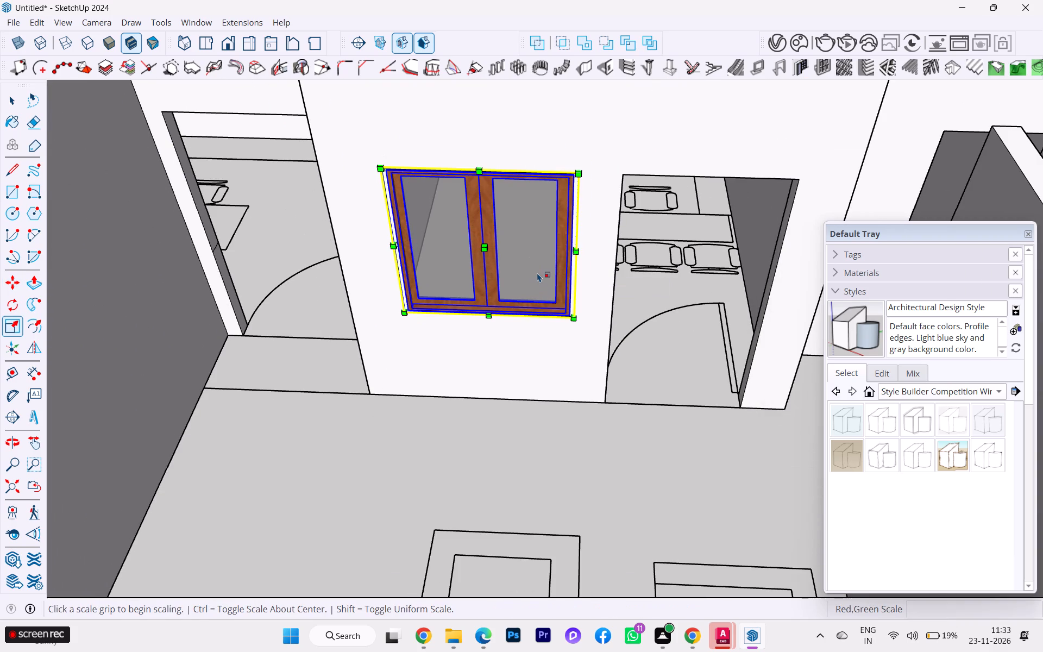
scroll(557, 277, "up", 5)
scroll(589, 237, "up", 2)
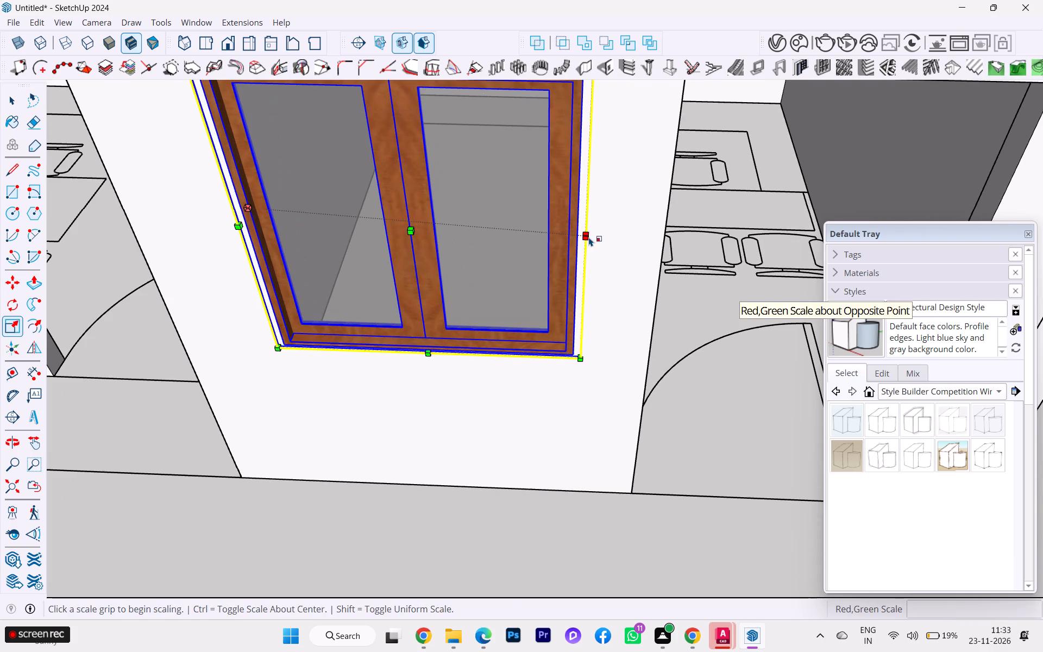
left_click(585, 228)
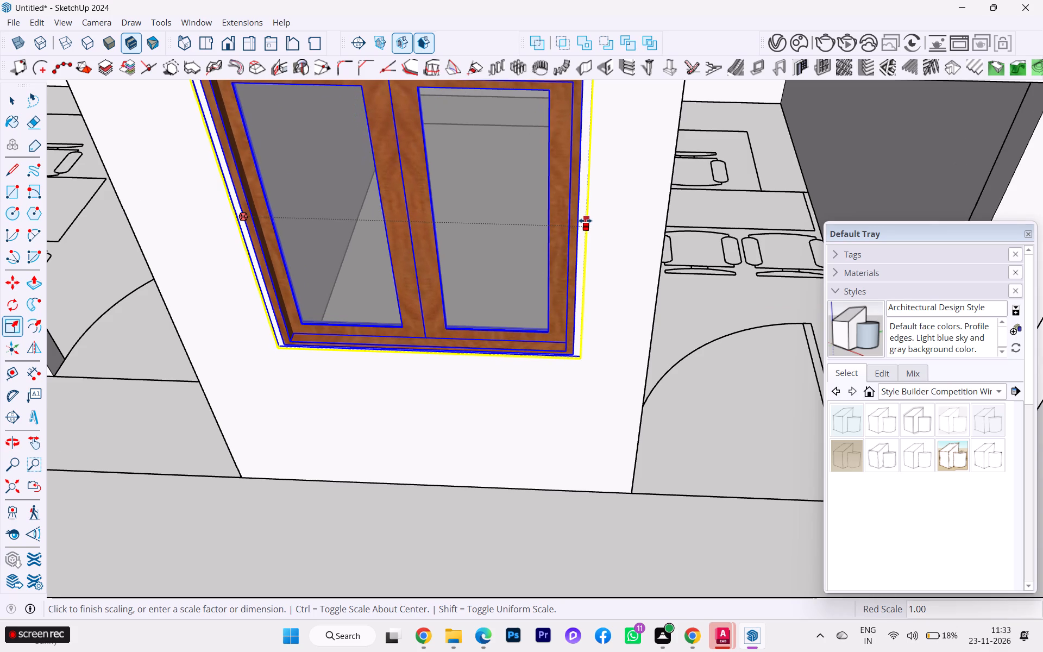
left_click(585, 220)
scroll(421, 240, "down", 1)
scroll(417, 243, "up", 2)
scroll(407, 250, "down", 2)
scroll(400, 259, "up", 1)
scroll(399, 260, "down", 1)
scroll(429, 297, "down", 3)
scroll(430, 299, "up", 1)
scroll(431, 299, "down", 1)
scroll(443, 302, "up", 1)
scroll(443, 302, "down", 1)
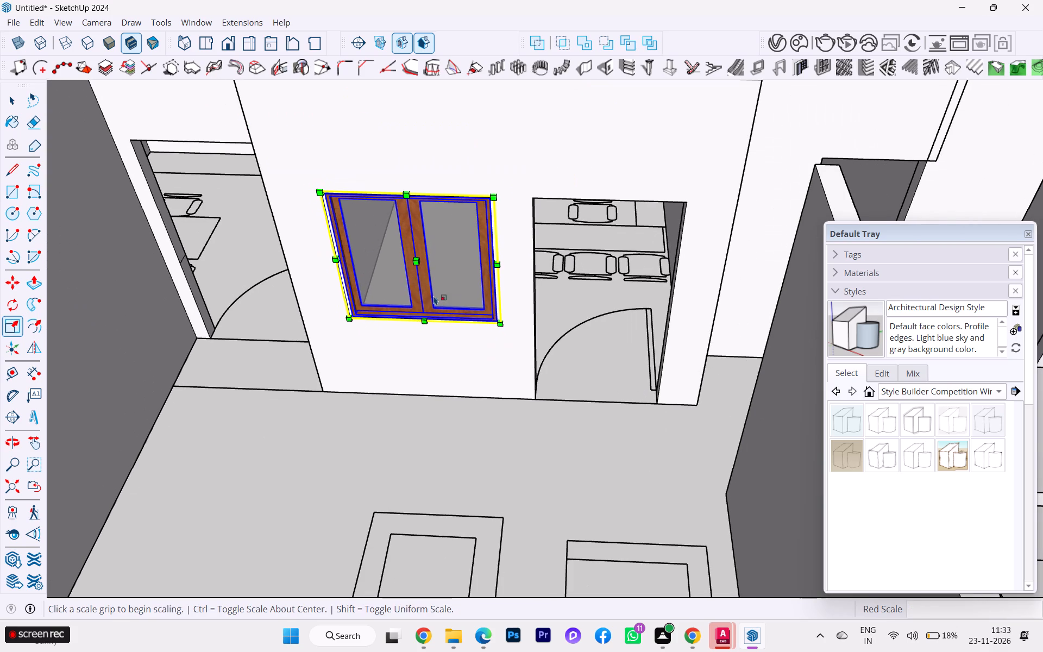
left_click(8, 104)
scroll(571, 319, "down", 3)
scroll(572, 320, "up", 2)
scroll(573, 320, "down", 1)
scroll(575, 322, "up", 1)
scroll(576, 323, "down", 3)
scroll(590, 335, "up", 2)
scroll(588, 335, "down", 2)
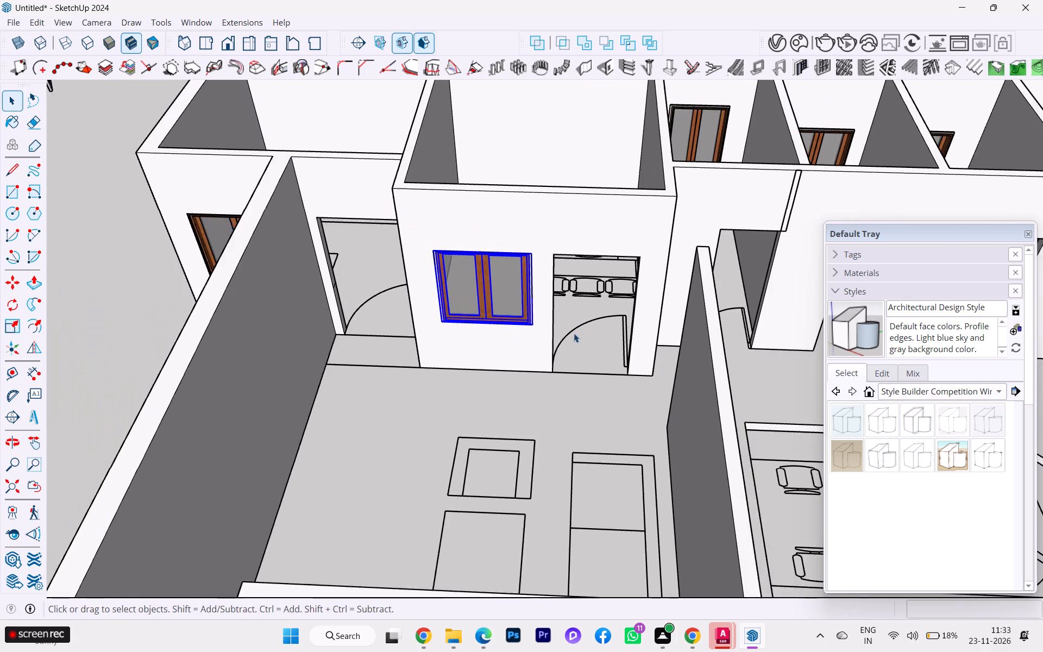
Delete the whole collection of sample door and window models standing beside the building.
scroll(574, 333, "down", 1)
scroll(573, 331, "up", 6)
left_click(104, 240)
scroll(470, 257, "down", 6)
scroll(477, 263, "up", 2)
scroll(480, 264, "down", 5)
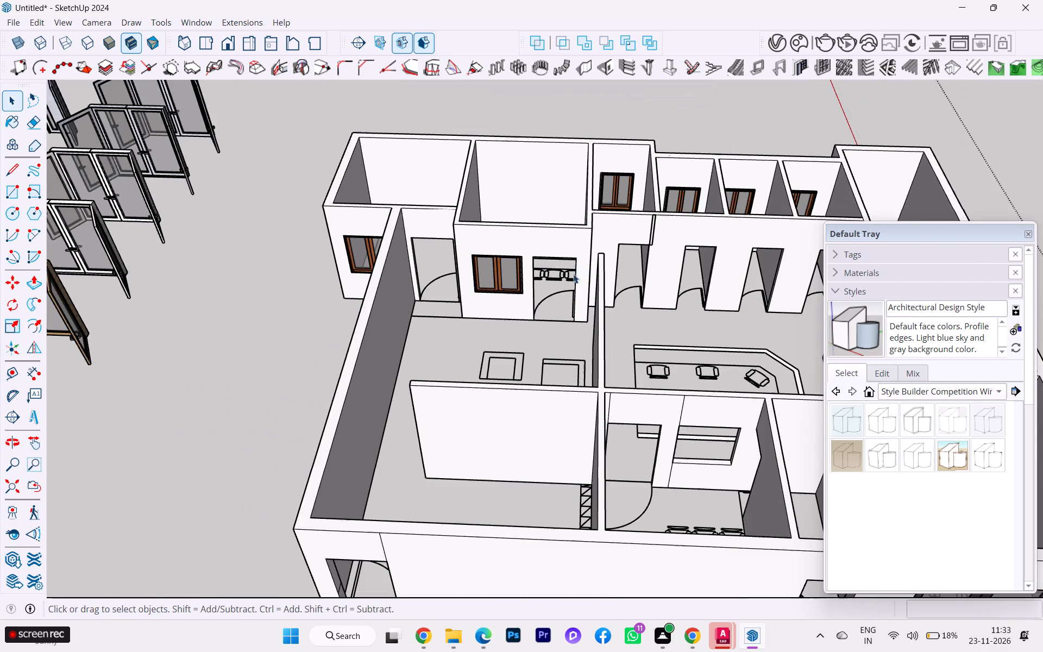
middle_click_drag(501, 255, 462, 254)
scroll(406, 250, "down", 6)
middle_click_drag(357, 264, 363, 268)
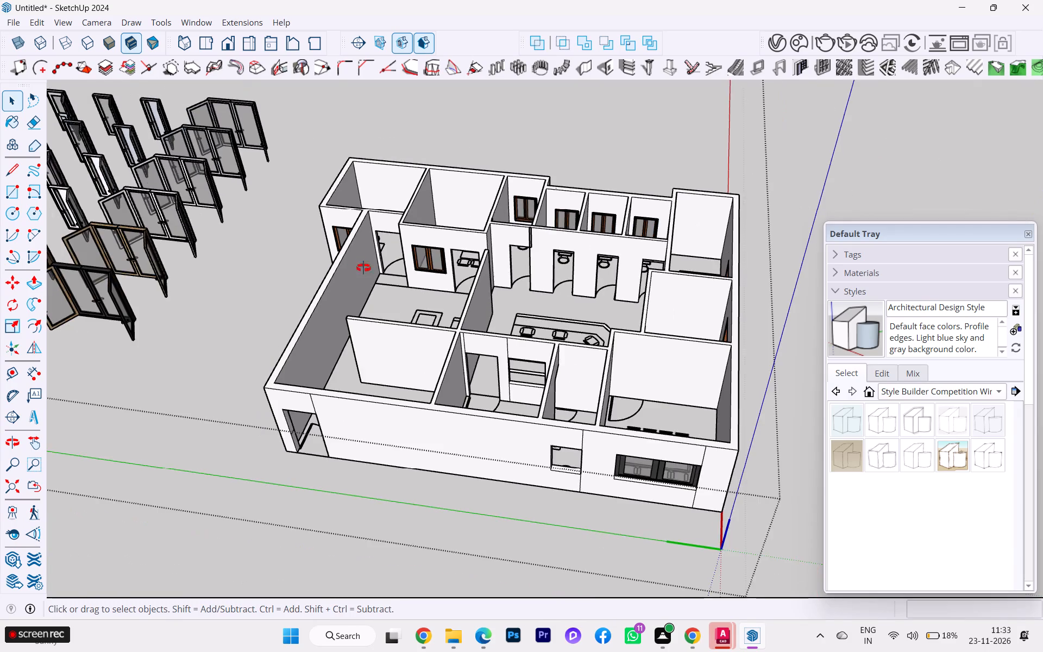
middle_click_drag(363, 268, 567, 298)
scroll(937, 229, "down", 6)
scroll(719, 245, "down", 6)
scroll(810, 272, "down", 2)
scroll(812, 272, "up", 1)
scroll(812, 273, "down", 10)
scroll(874, 255, "up", 1)
scroll(931, 239, "down", 4)
scroll(748, 239, "down", 2)
scroll(764, 237, "up", 2)
scroll(811, 233, "down", 1)
scroll(811, 233, "up", 3)
scroll(811, 233, "down", 3)
scroll(916, 223, "down", 1)
scroll(918, 223, "up", 3)
scroll(923, 223, "down", 2)
scroll(932, 222, "up", 4)
scroll(934, 222, "down", 1)
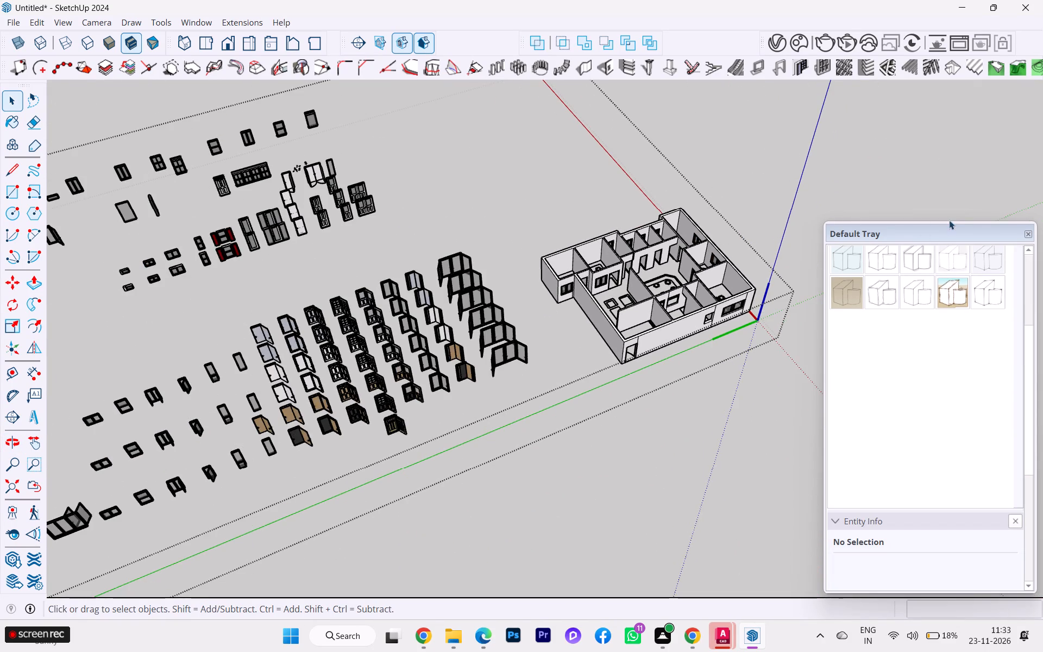
scroll(918, 220, "down", 4)
scroll(789, 245, "up", 1)
scroll(768, 250, "down", 1)
scroll(500, 315, "down", 4)
left_click_drag(197, 208, 588, 459)
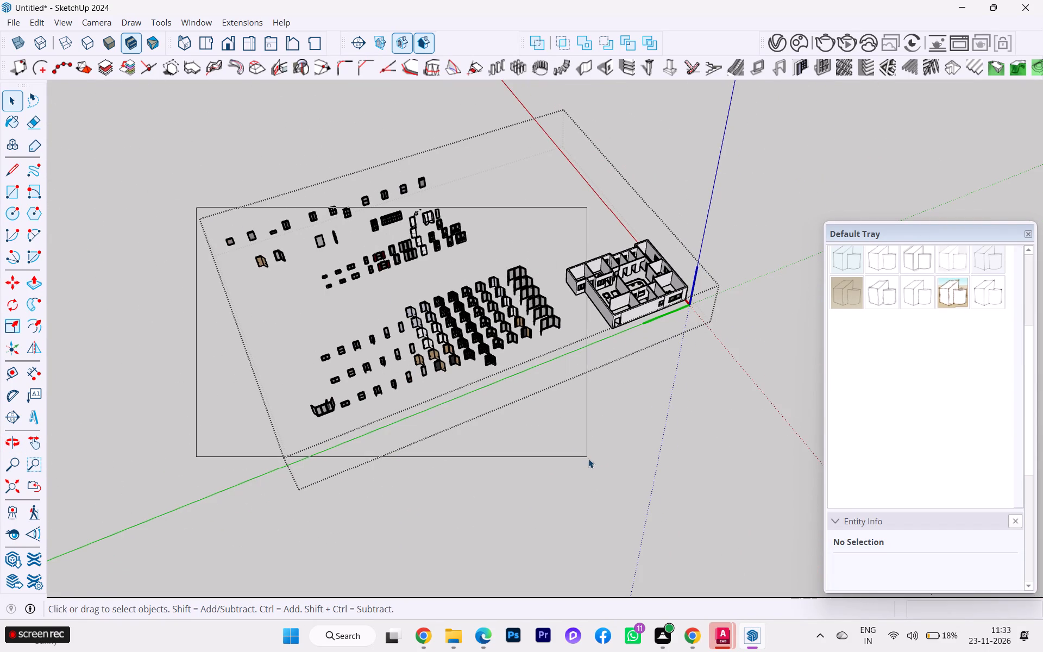
left_click_drag(588, 459, 502, 446)
left_click_drag(533, 333, 421, 295)
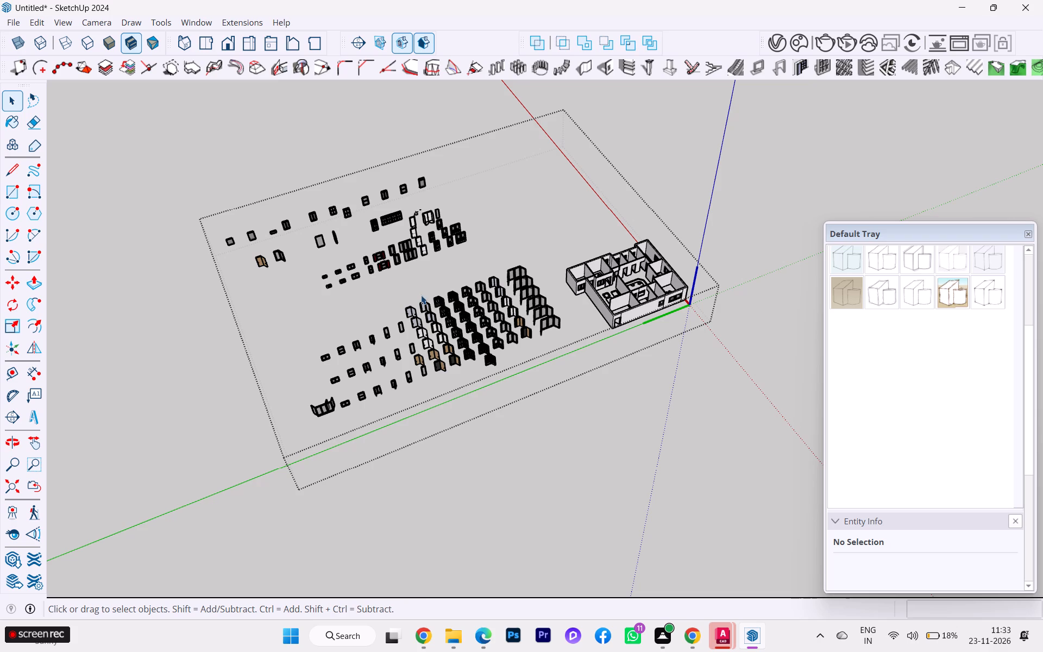
left_click_drag(526, 328, 438, 286)
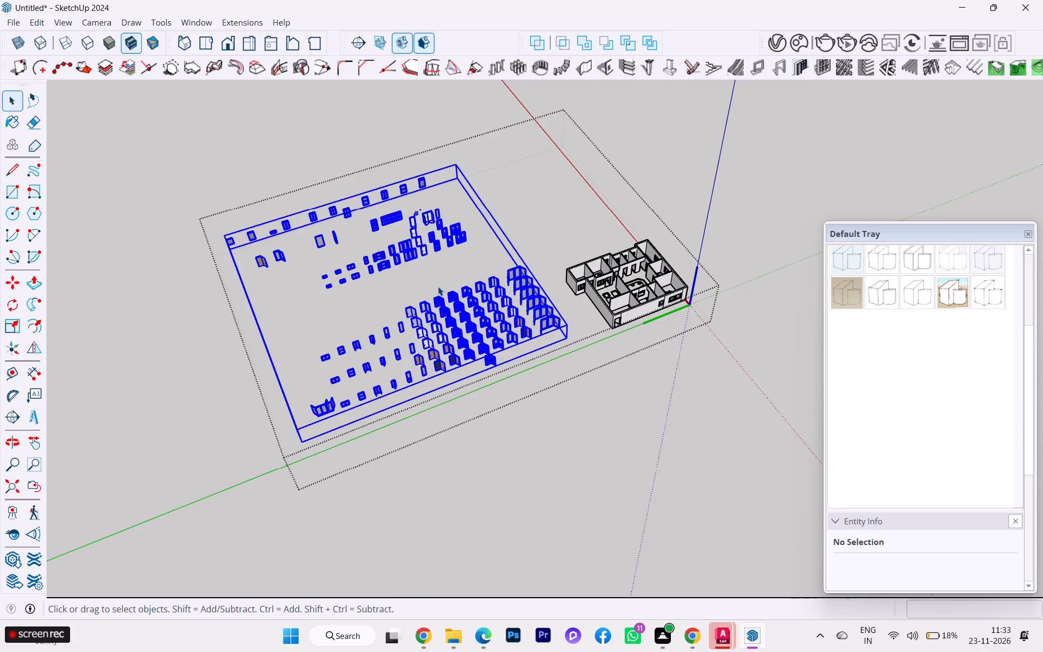
key("Delete")
Open the building's wall group and erase the stray vertical edge above the door opening in the long outer wall.
scroll(631, 217, "up", 8)
scroll(726, 317, "down", 1)
scroll(726, 317, "up", 1)
scroll(726, 317, "down", 1)
scroll(726, 317, "up", 4)
scroll(726, 318, "down", 7)
scroll(726, 318, "up", 2)
scroll(733, 333, "down", 1)
scroll(734, 334, "up", 6)
middle_click_drag(730, 352, 596, 308)
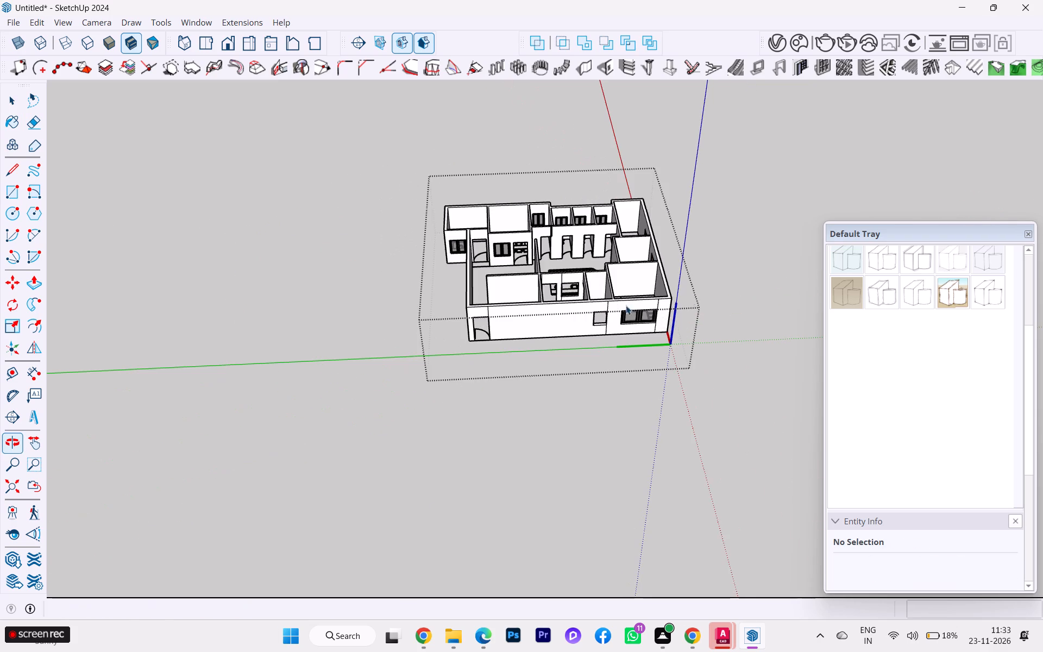
left_click(713, 282)
scroll(565, 315, "up", 2)
scroll(565, 315, "down", 1)
scroll(565, 315, "up", 7)
scroll(615, 306, "down", 1)
scroll(619, 307, "up", 2)
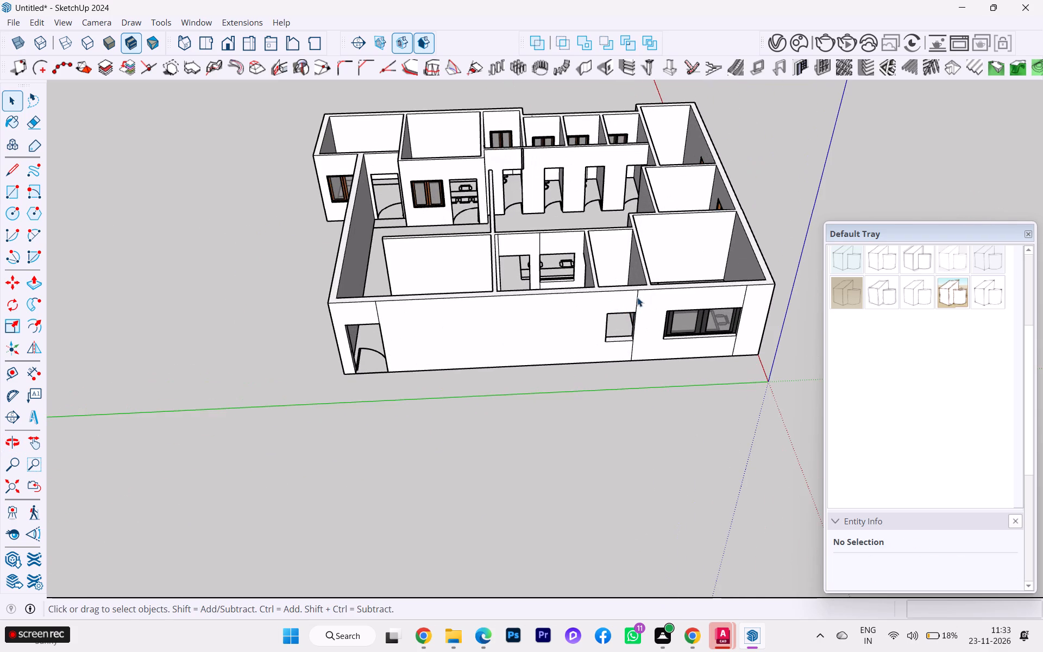
double_click(637, 297)
left_click(618, 299)
left_click(617, 434)
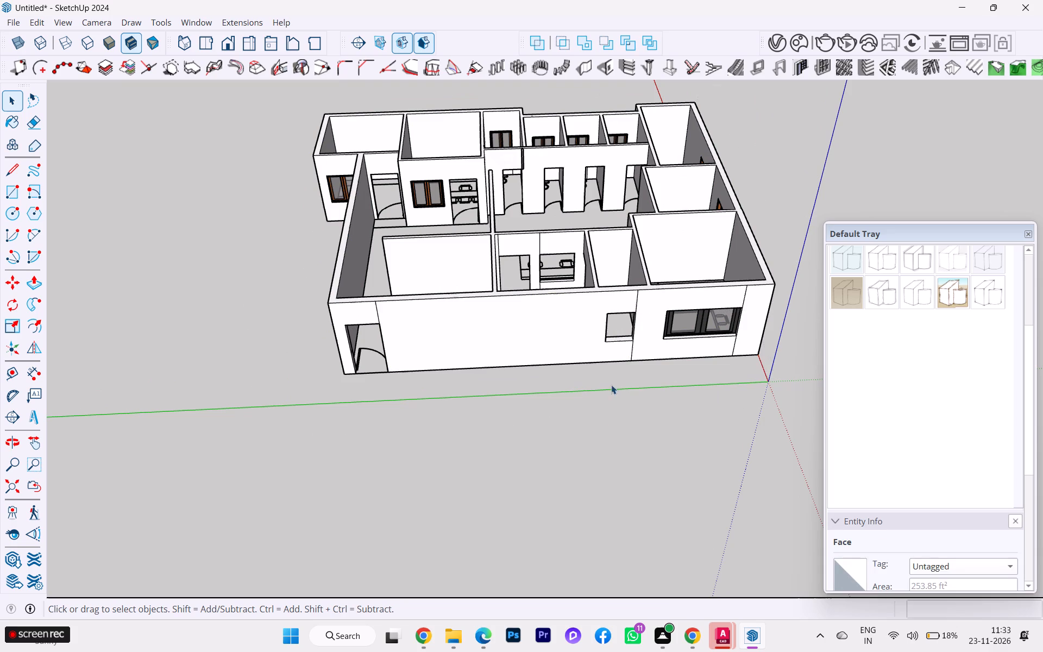
double_click(562, 302)
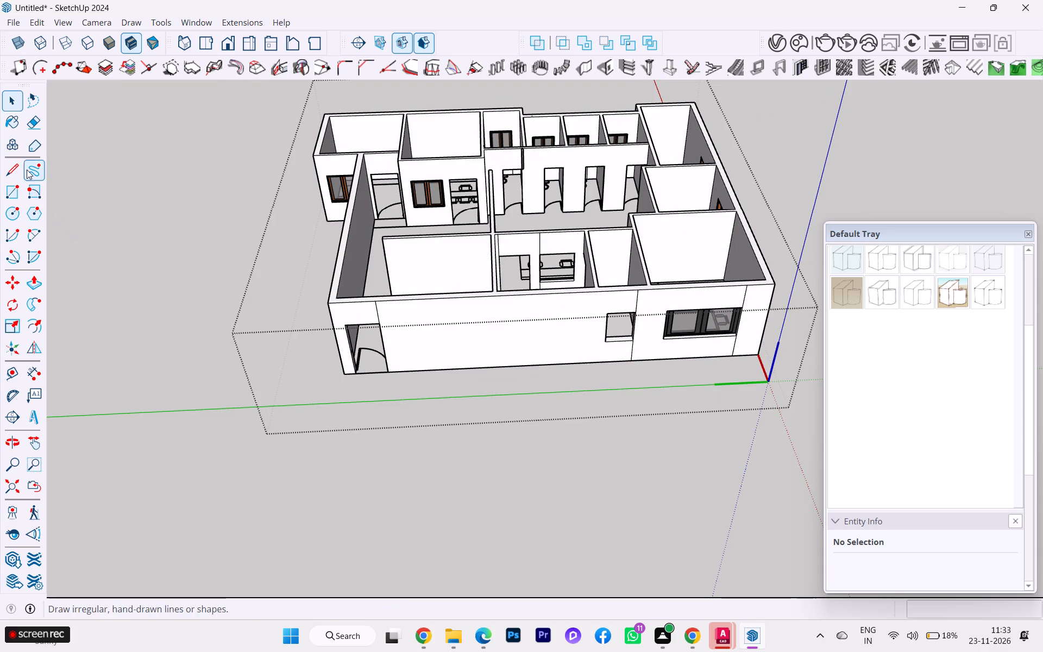
left_click(32, 126)
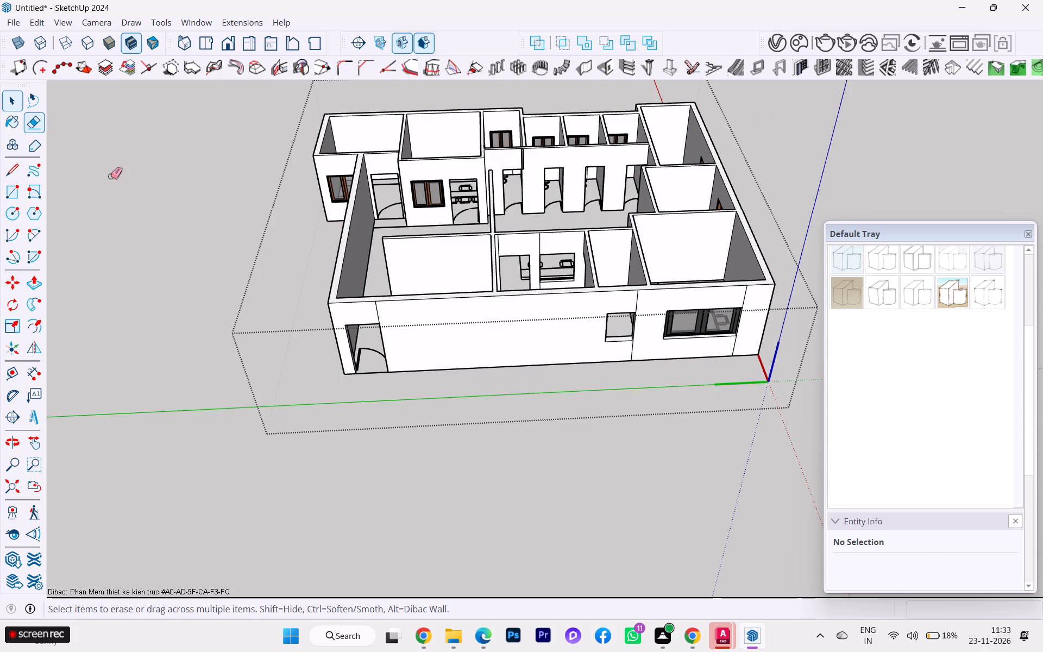
scroll(333, 328, "up", 6)
left_click(394, 297)
Erase the stray vertical edges above and below the small empty window opening in the long outer wall.
scroll(73, 252, "down", 1)
scroll(31, 260, "up", 1)
scroll(21, 261, "down", 7)
scroll(8, 274, "up", 2)
scroll(8, 274, "down", 1)
scroll(11, 277, "up", 2)
scroll(12, 277, "down", 3)
scroll(269, 302, "up", 1)
scroll(193, 286, "down", 2)
scroll(193, 286, "up", 1)
scroll(193, 286, "down", 2)
scroll(202, 287, "up", 7)
scroll(601, 269, "down", 1)
scroll(601, 269, "up", 2)
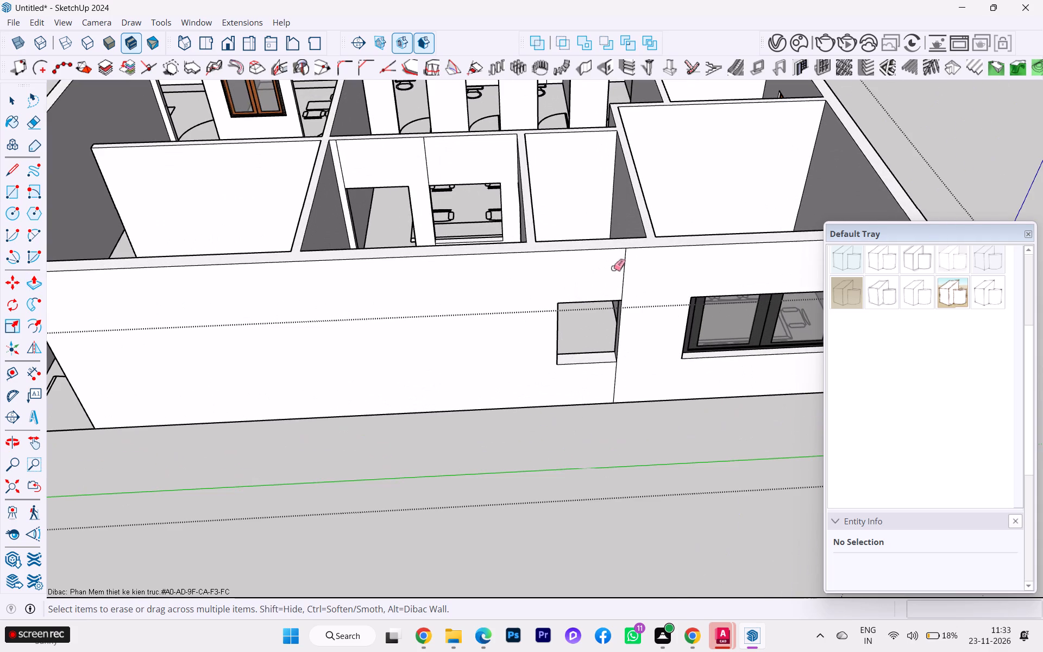
left_click(624, 263)
left_click(615, 369)
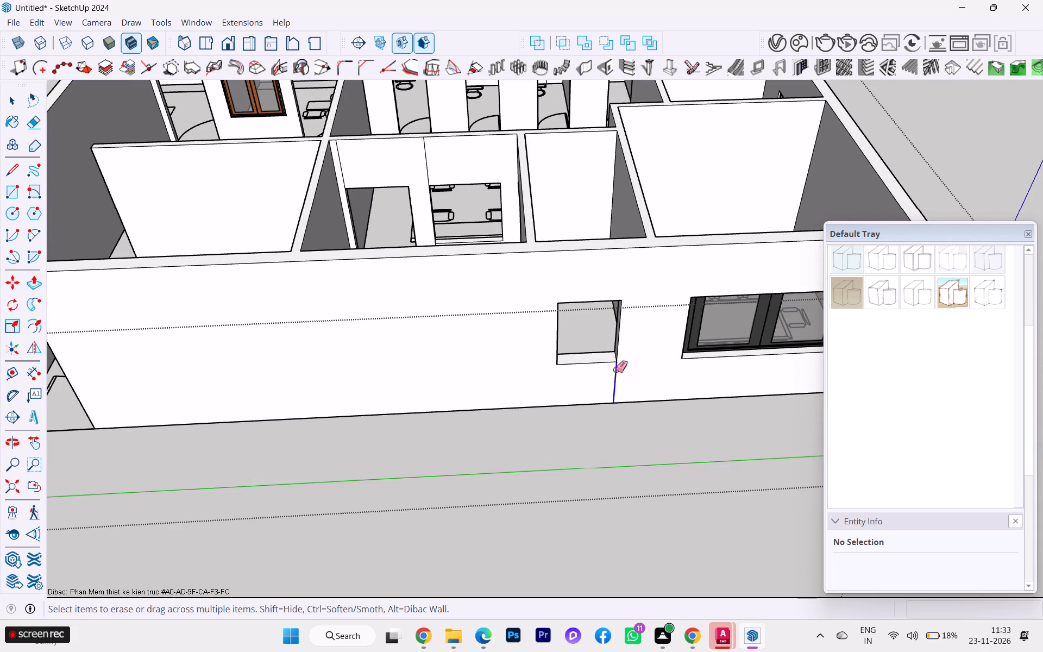
Erase the stray vertical edges above and below the wide dark-framed window near the wall's end.
scroll(374, 301, "down", 2)
scroll(326, 305, "up", 2)
scroll(319, 305, "down", 7)
scroll(722, 258, "up", 3)
scroll(527, 314, "up", 8)
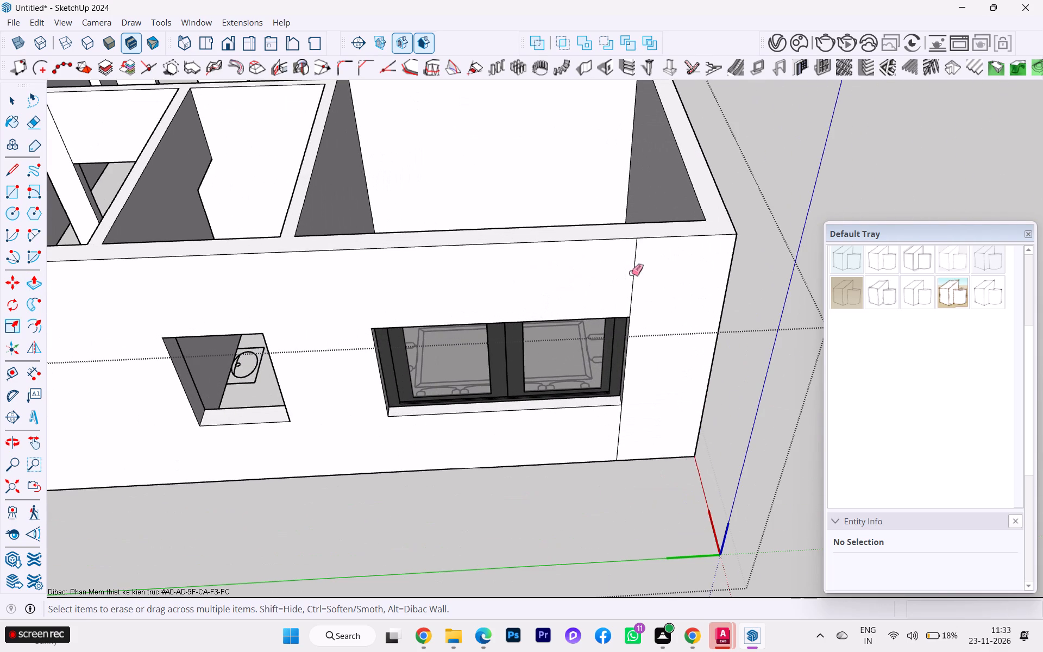
left_click(631, 274)
left_click(640, 277)
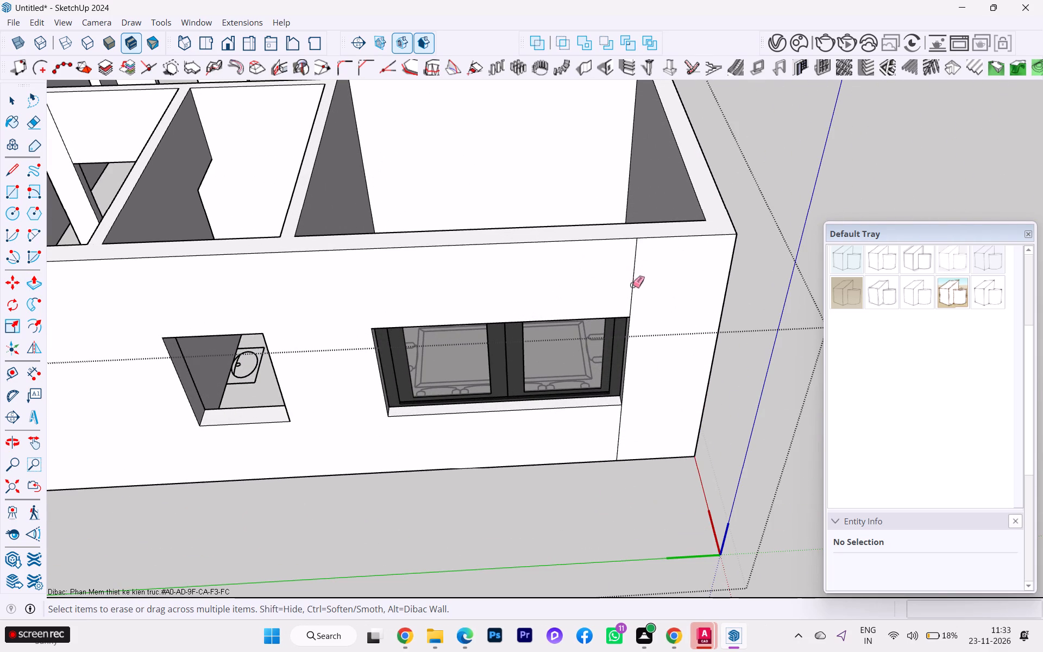
left_click(632, 285)
left_click(619, 415)
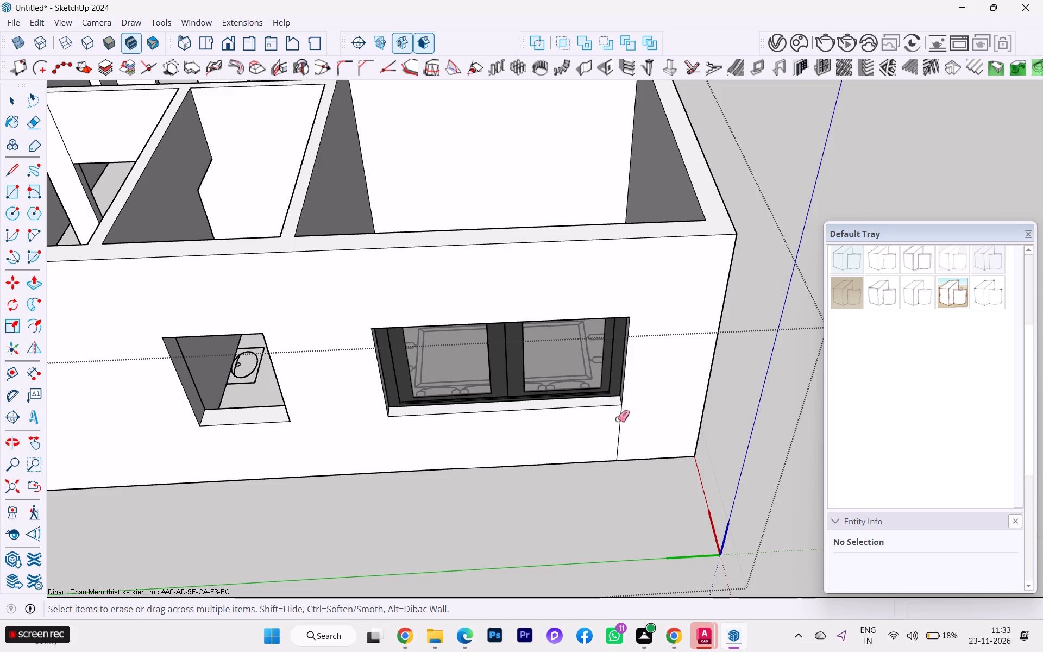
left_click(618, 419)
left_click(621, 419)
Draw a 9" wide rectangle over the outer door opening's jamb, from its inner upper corner to its outer lower corner.
scroll(695, 331, "down", 10)
middle_click_drag(593, 279, 588, 273)
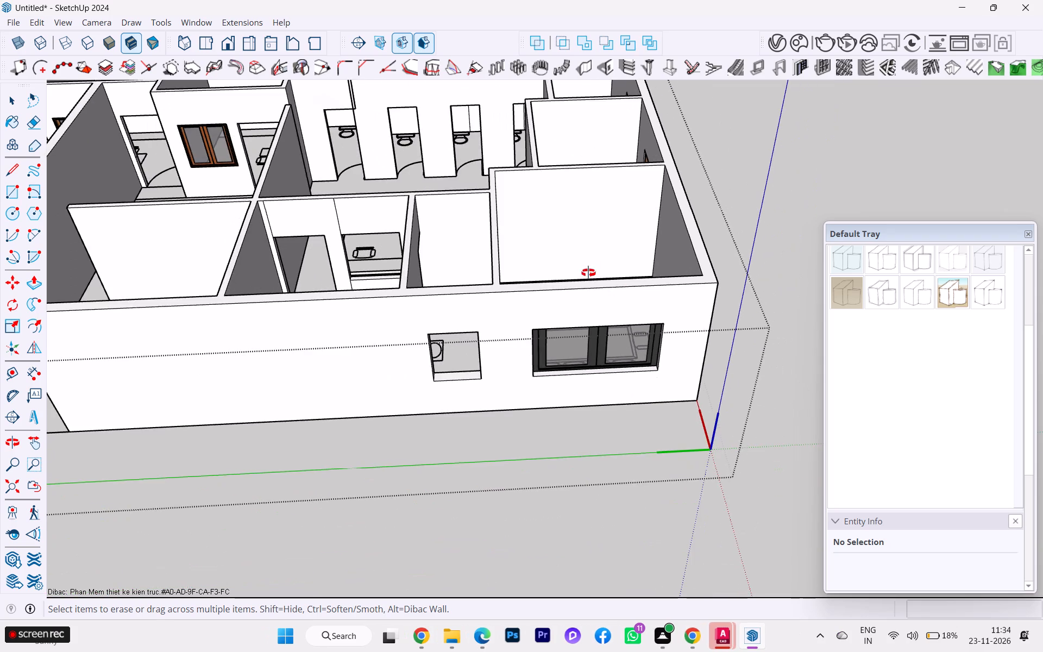
middle_click_drag(588, 273, 708, 368)
scroll(620, 259, "down", 5)
middle_click_drag(524, 314, 785, 249)
scroll(434, 217, "down", 5)
scroll(218, 423, "up", 2)
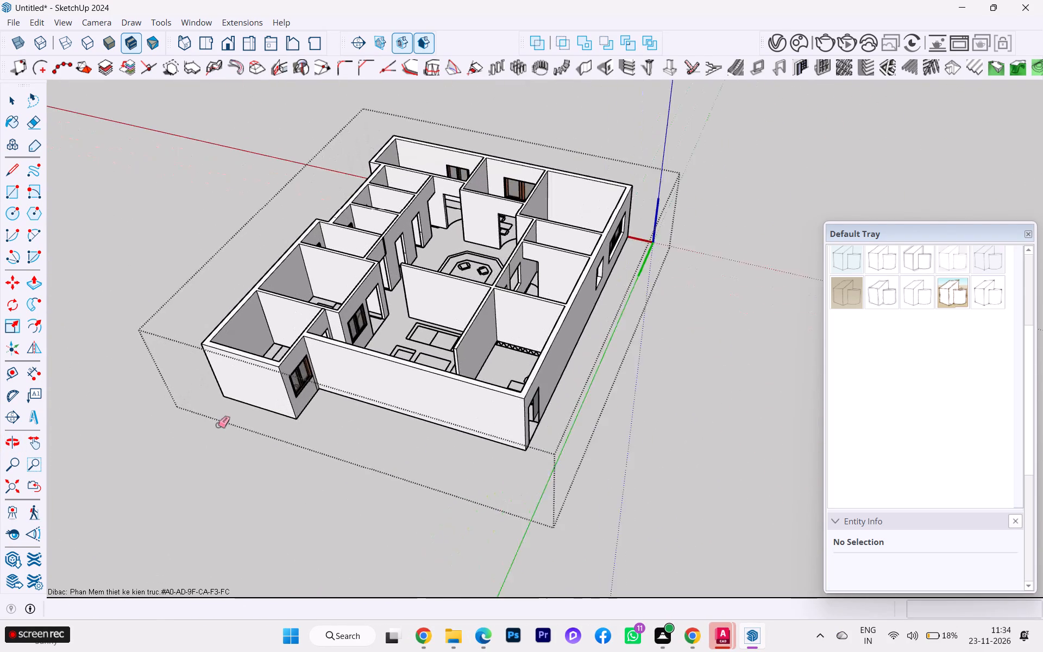
scroll(218, 425, "up", 2)
scroll(291, 376, "down", 1)
scroll(291, 376, "up", 11)
left_click(20, 88)
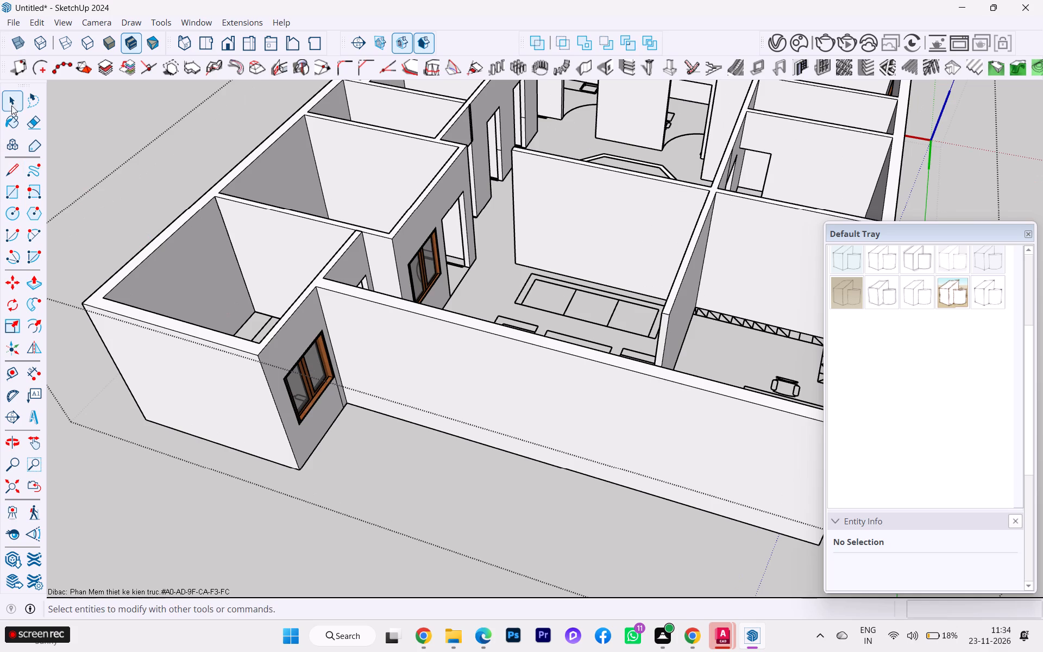
left_click(11, 108)
scroll(171, 104, "down", 7)
middle_click_drag(548, 272, 391, 279)
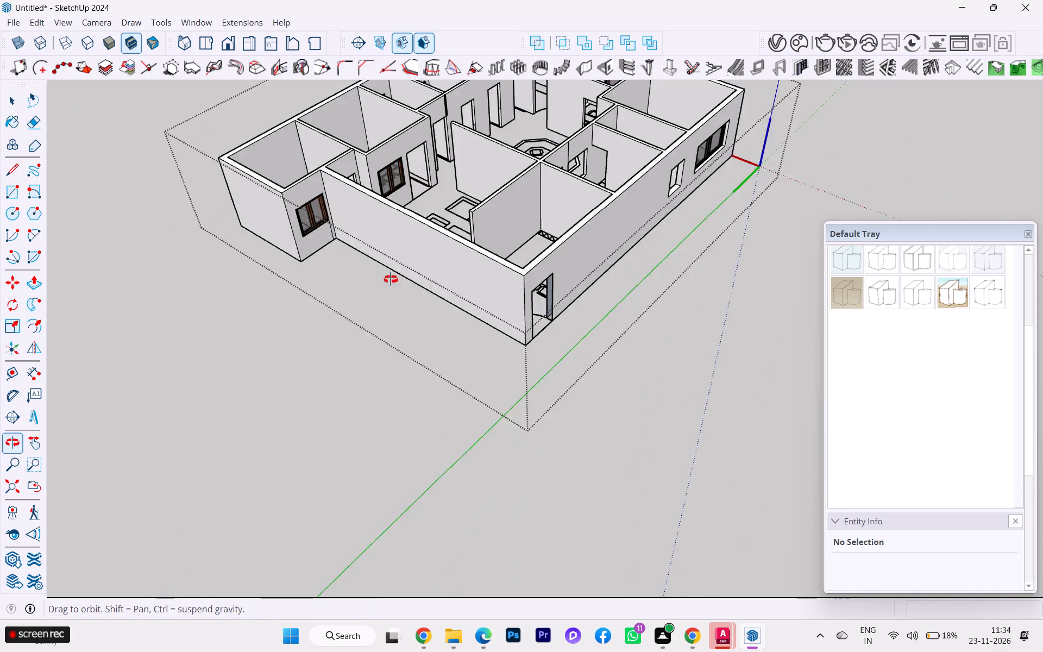
middle_click_drag(391, 279, 362, 280)
scroll(498, 292, "up", 6)
middle_click_drag(546, 246, 549, 104)
scroll(612, 210, "up", 3)
middle_click_drag(594, 211, 589, 110)
scroll(578, 189, "up", 4)
middle_click_drag(566, 216, 581, 170)
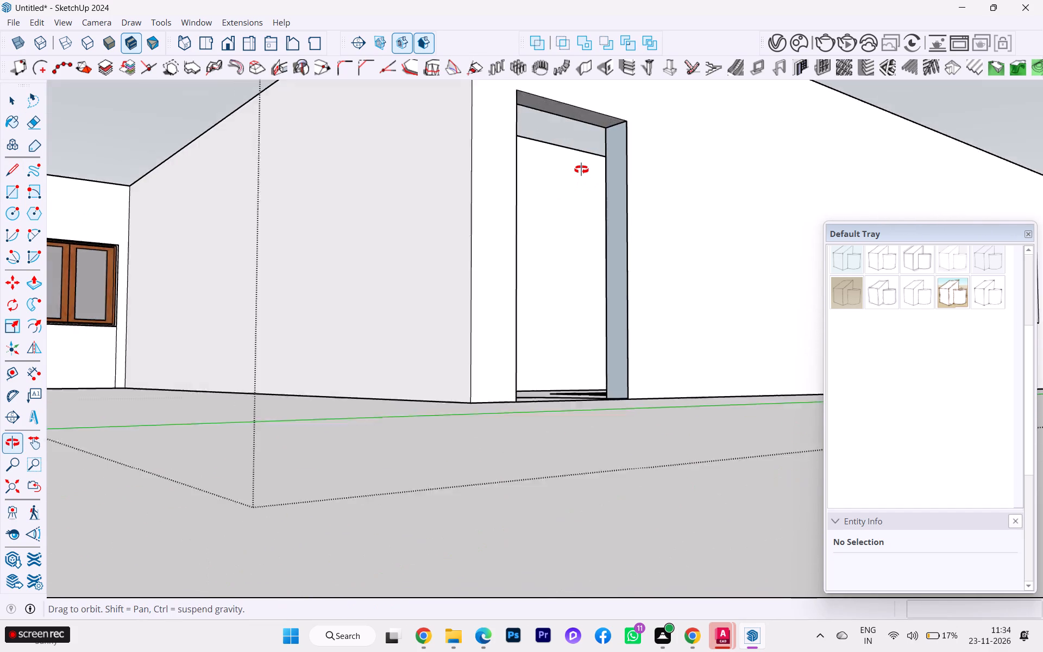
middle_click_drag(581, 170, 583, 216)
scroll(583, 221, "up", 1)
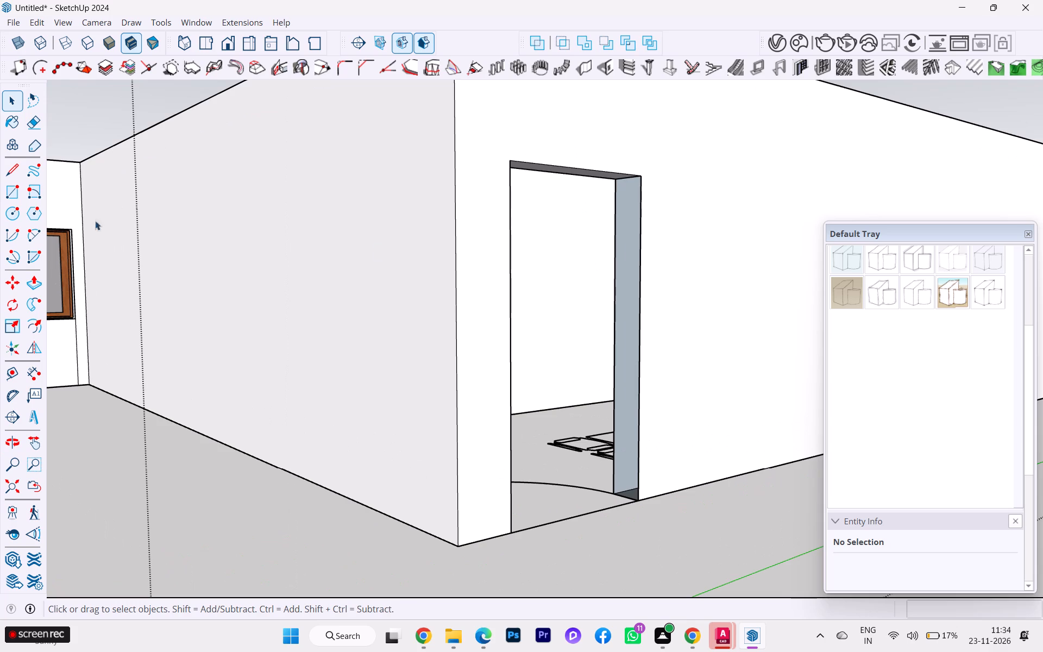
left_click(15, 189)
scroll(643, 196, "up", 3)
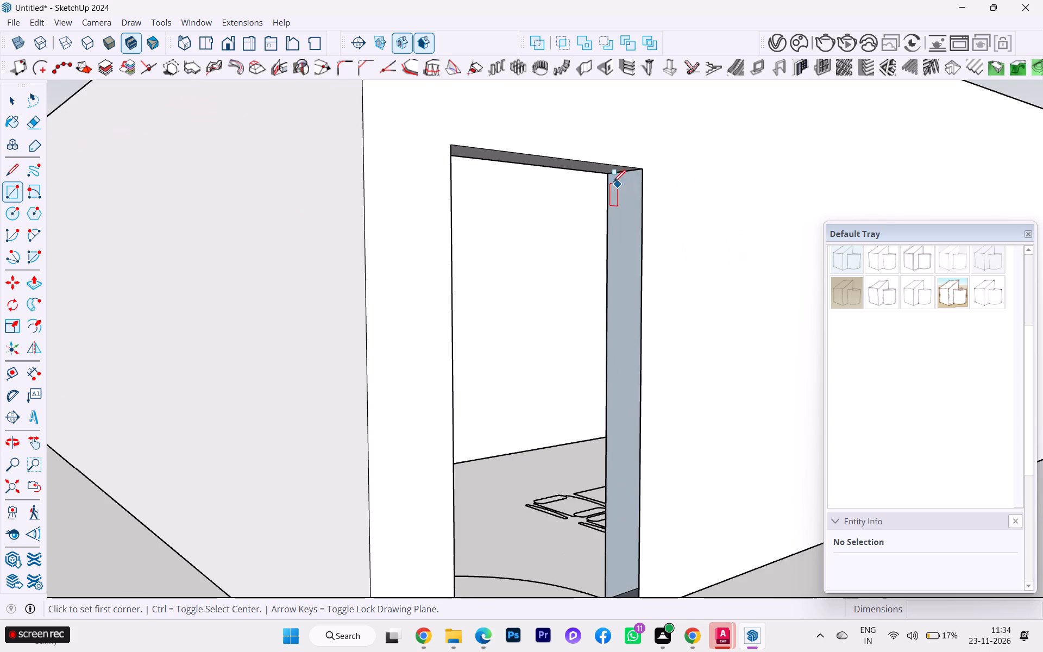
left_click(607, 174)
scroll(612, 312, "down", 6)
scroll(622, 454, "up", 2)
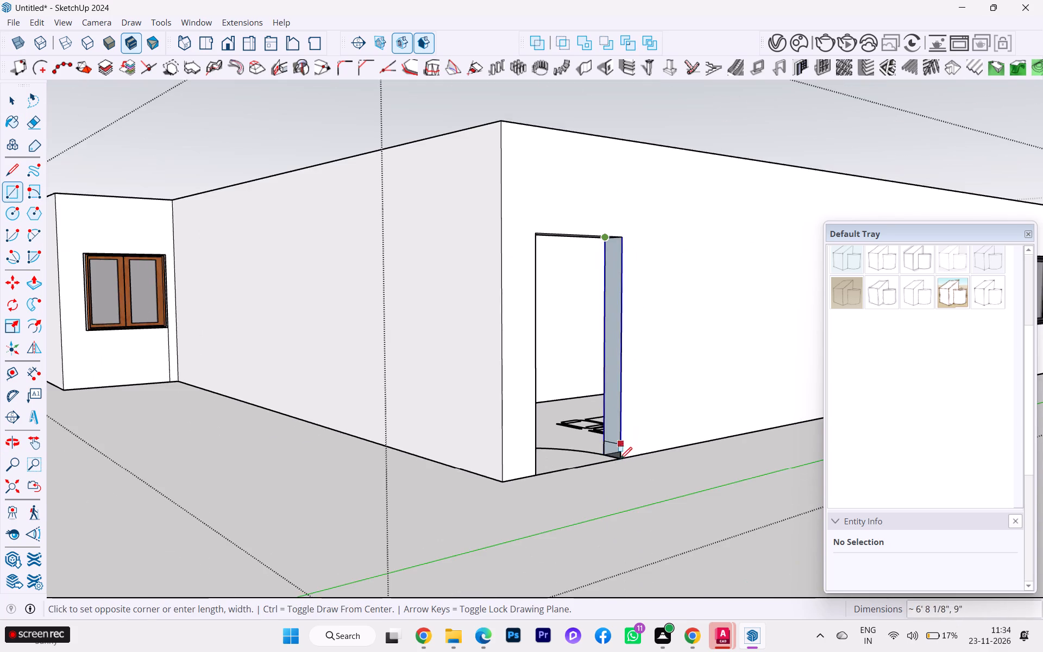
scroll(620, 459, "up", 3)
scroll(619, 461, "down", 1)
scroll(619, 461, "up", 3)
left_click(619, 461)
Delete the face that fills the outer door opening.
scroll(658, 463, "down", 1)
scroll(663, 464, "up", 1)
scroll(667, 465, "down", 3)
scroll(673, 467, "up", 1)
scroll(673, 467, "down", 2)
middle_click_drag(639, 460, 599, 480)
left_click(15, 98)
left_click(611, 297)
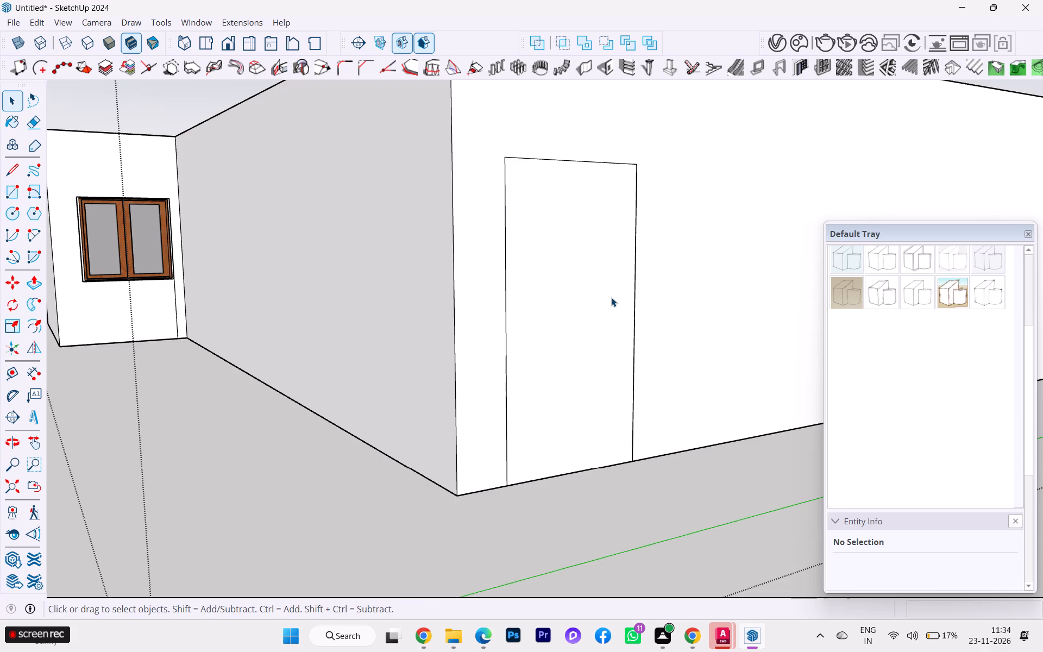
key("Delete")
Reverse the face of the outer door opening's jamb and leave the wall group.
scroll(619, 299, "down", 1)
middle_click_drag(619, 299, 633, 310)
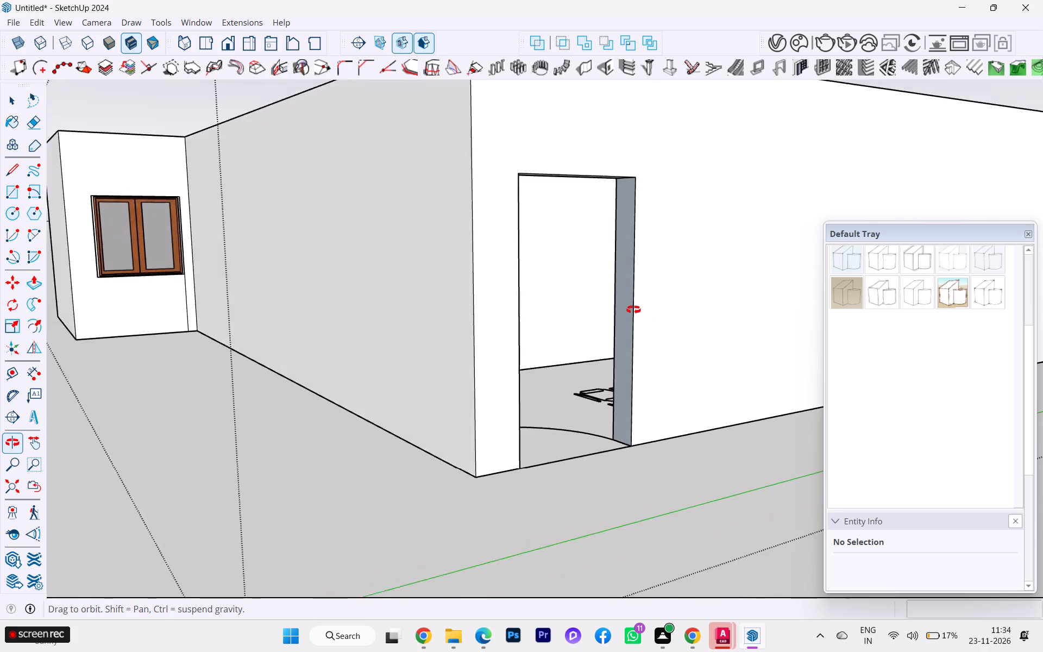
middle_click_drag(633, 310, 724, 335)
left_click(627, 292)
right_click(627, 292)
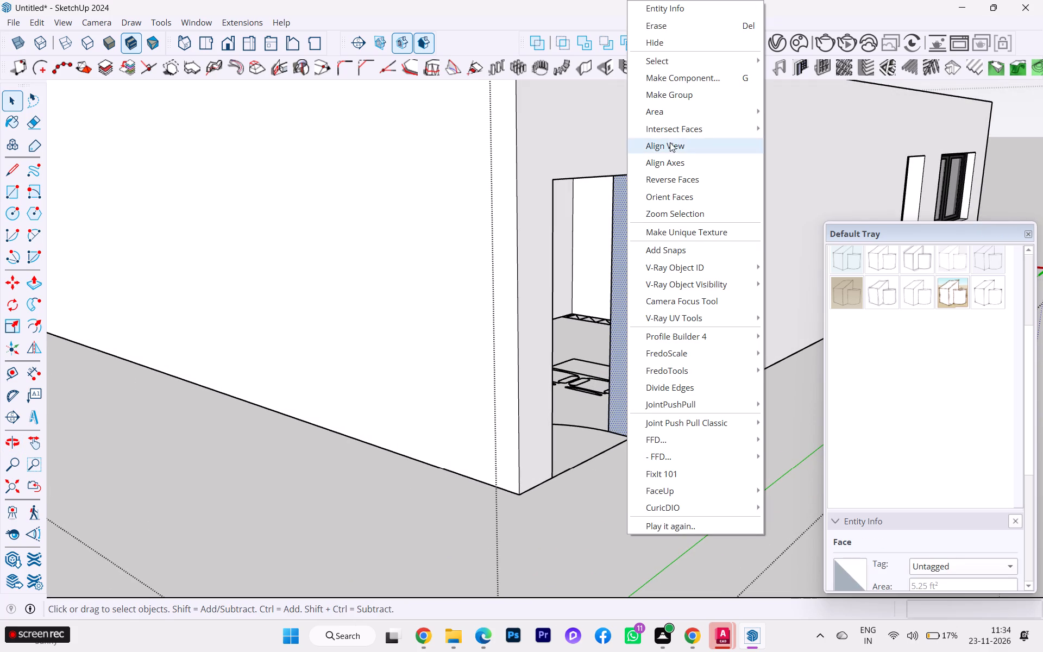
left_click(675, 174)
scroll(678, 355, "down", 3)
scroll(698, 454, "down", 1)
middle_click_drag(698, 454, 560, 494)
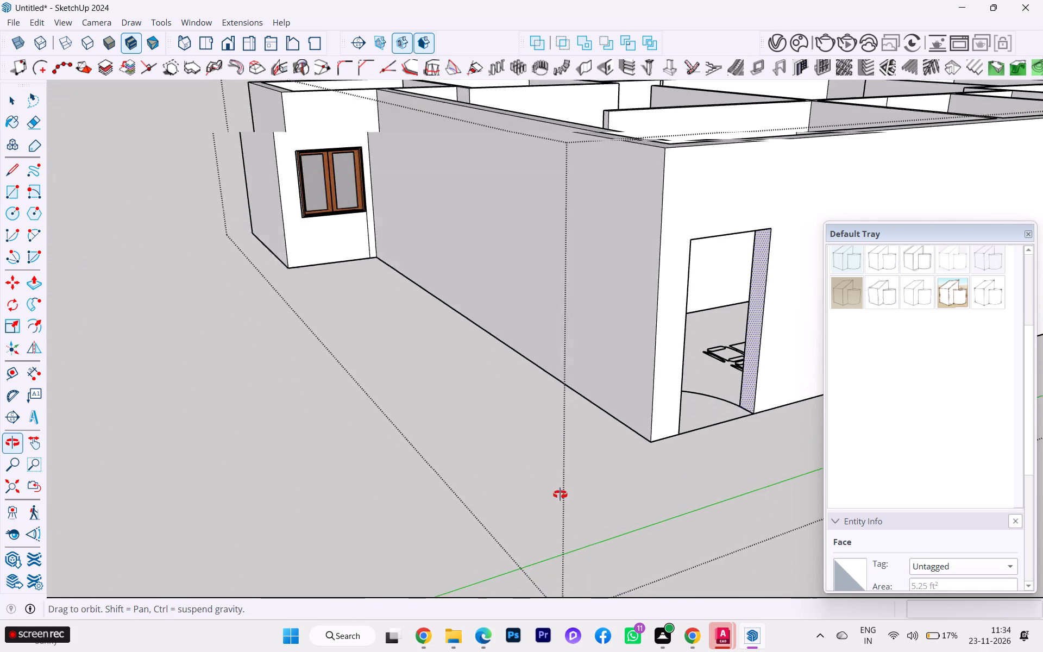
middle_click_drag(560, 494, 560, 495)
left_click(411, 447)
Open the wall group for editing at the toilet doorways beyond the outer door.
scroll(256, 423, "up", 1)
scroll(254, 423, "down", 4)
scroll(250, 421, "up", 1)
scroll(250, 421, "down", 2)
middle_click_drag(595, 400, 490, 443)
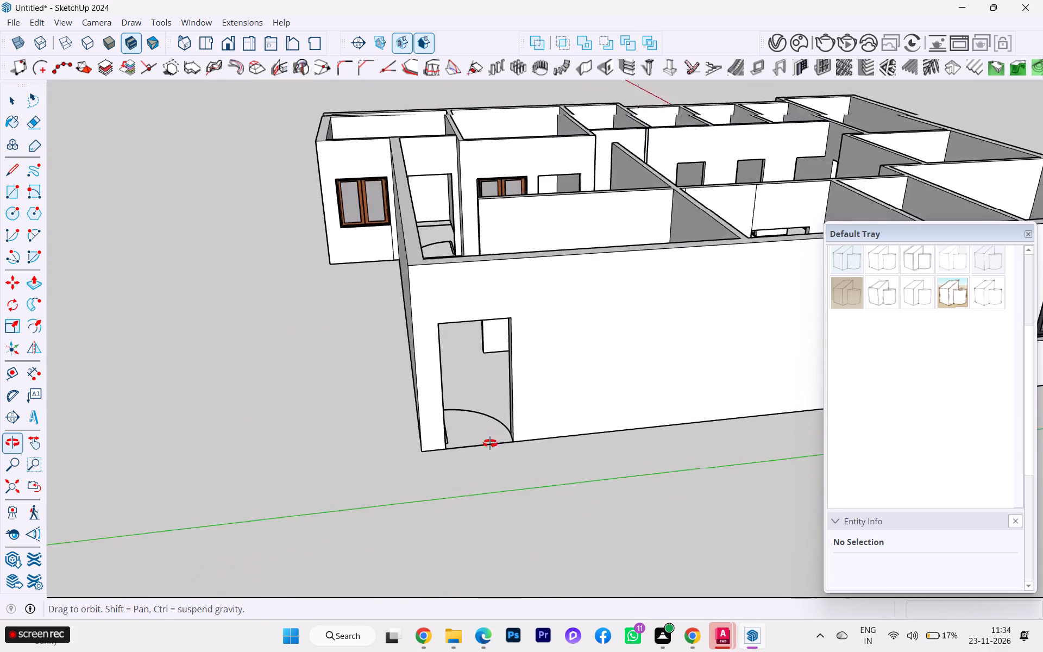
middle_click_drag(490, 443, 493, 484)
left_click(497, 345)
double_click(470, 357)
scroll(298, 338, "down", 2)
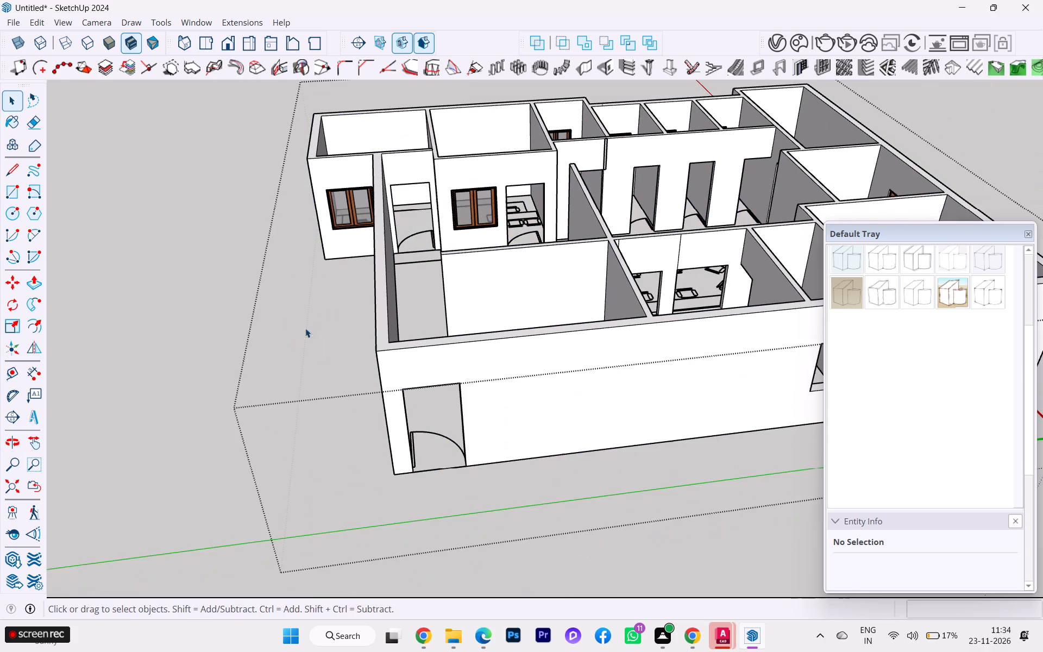
scroll(639, 240, "up", 1)
scroll(645, 159, "up", 3)
scroll(645, 157, "down", 1)
scroll(645, 157, "up", 14)
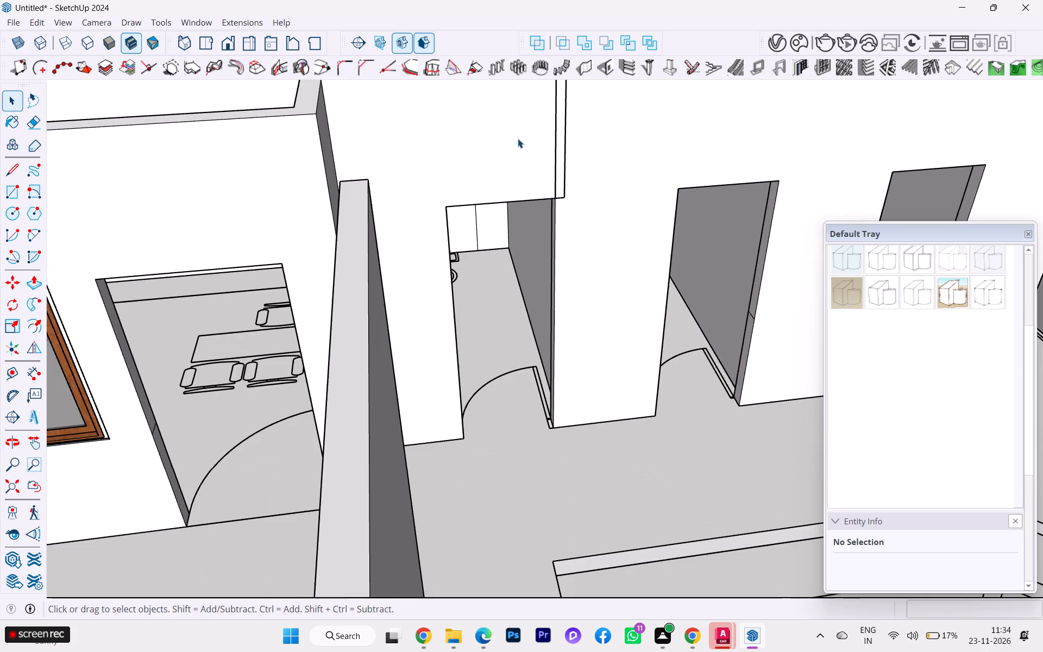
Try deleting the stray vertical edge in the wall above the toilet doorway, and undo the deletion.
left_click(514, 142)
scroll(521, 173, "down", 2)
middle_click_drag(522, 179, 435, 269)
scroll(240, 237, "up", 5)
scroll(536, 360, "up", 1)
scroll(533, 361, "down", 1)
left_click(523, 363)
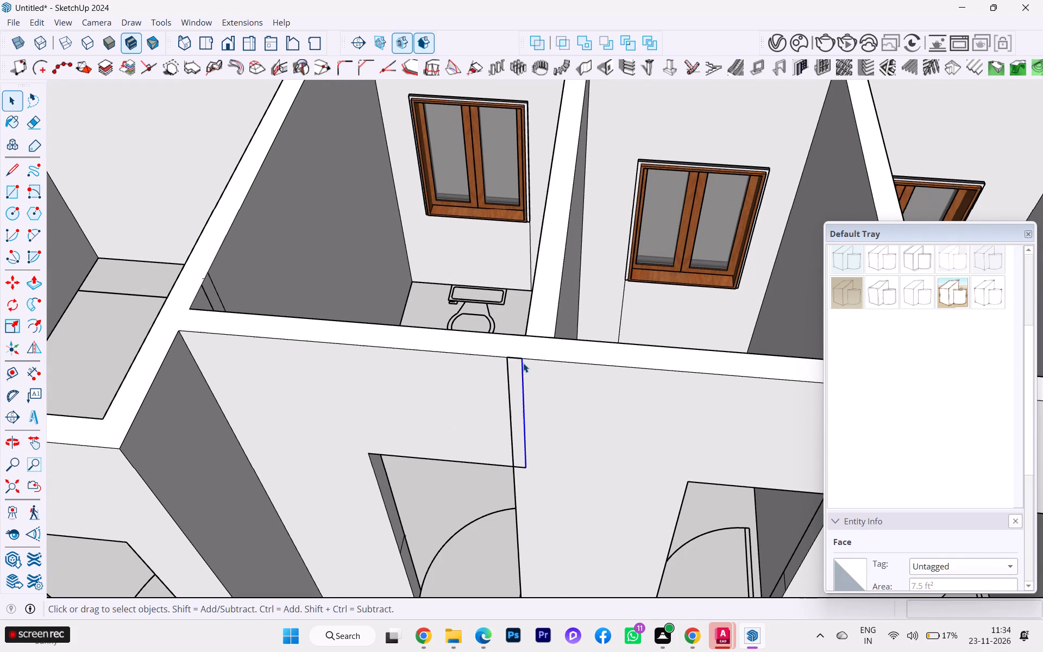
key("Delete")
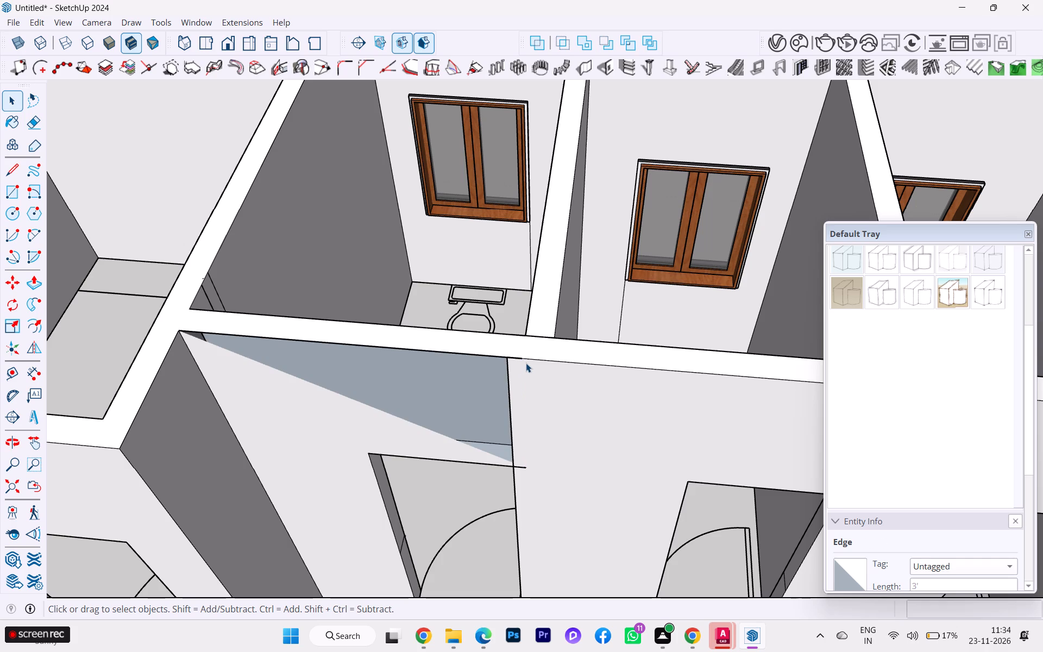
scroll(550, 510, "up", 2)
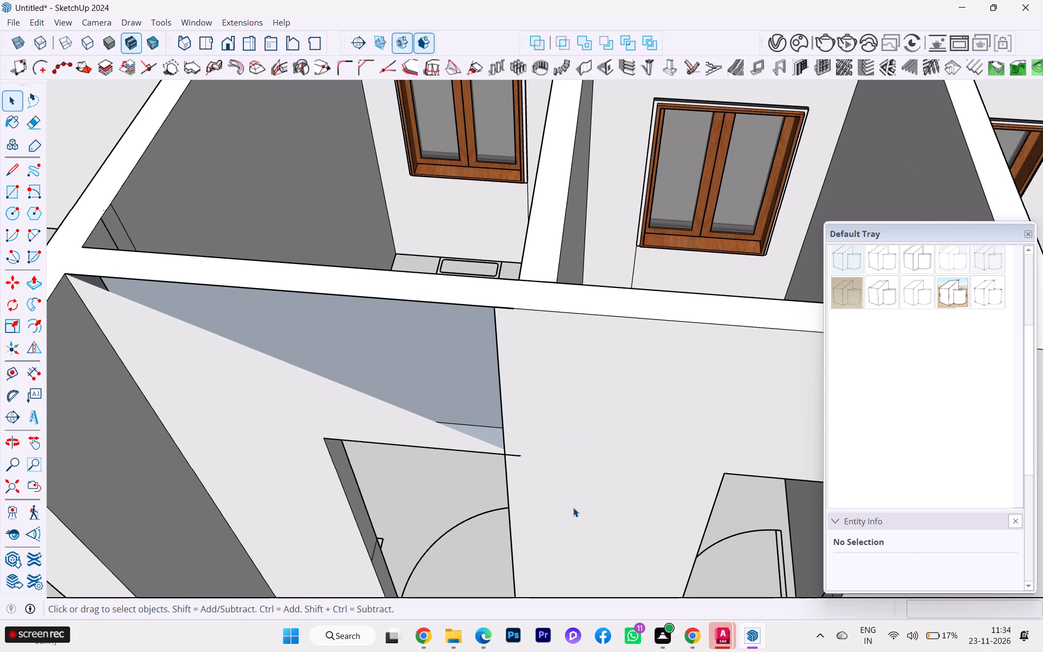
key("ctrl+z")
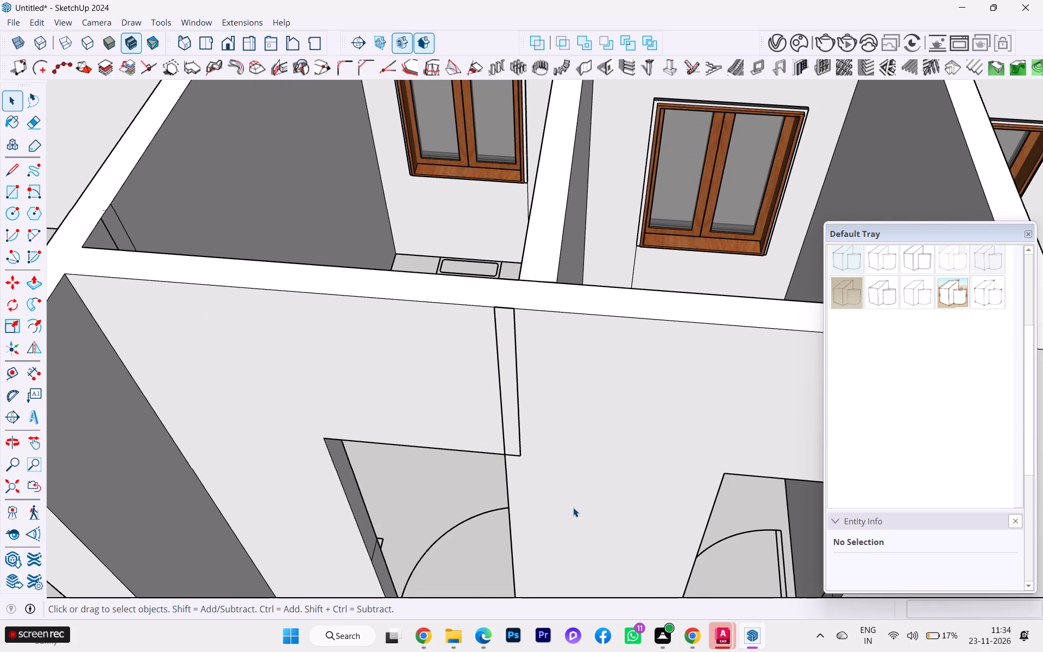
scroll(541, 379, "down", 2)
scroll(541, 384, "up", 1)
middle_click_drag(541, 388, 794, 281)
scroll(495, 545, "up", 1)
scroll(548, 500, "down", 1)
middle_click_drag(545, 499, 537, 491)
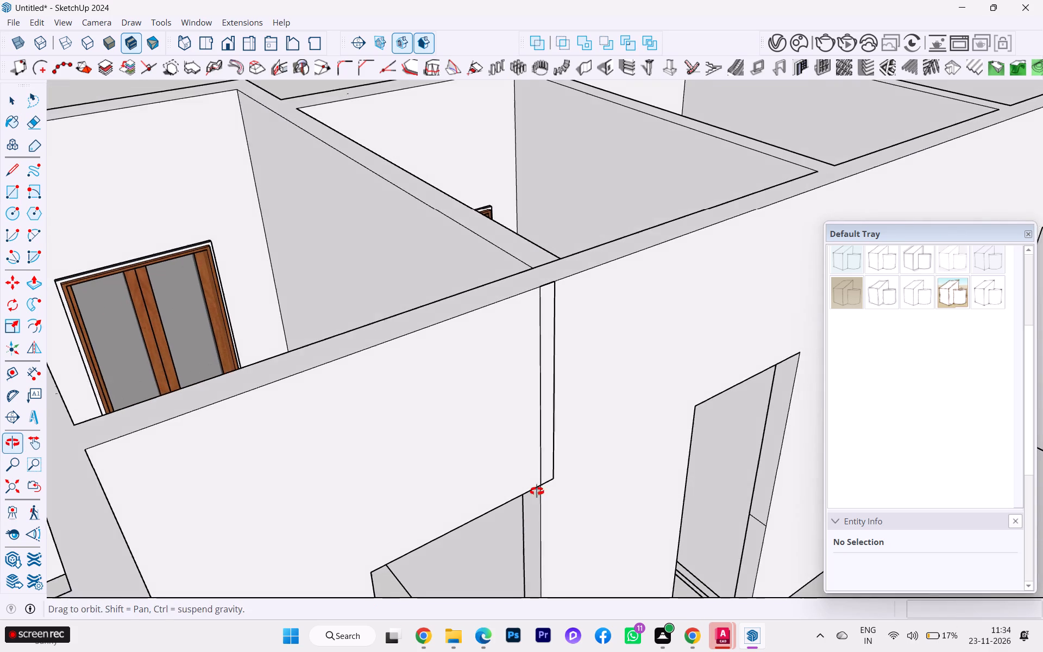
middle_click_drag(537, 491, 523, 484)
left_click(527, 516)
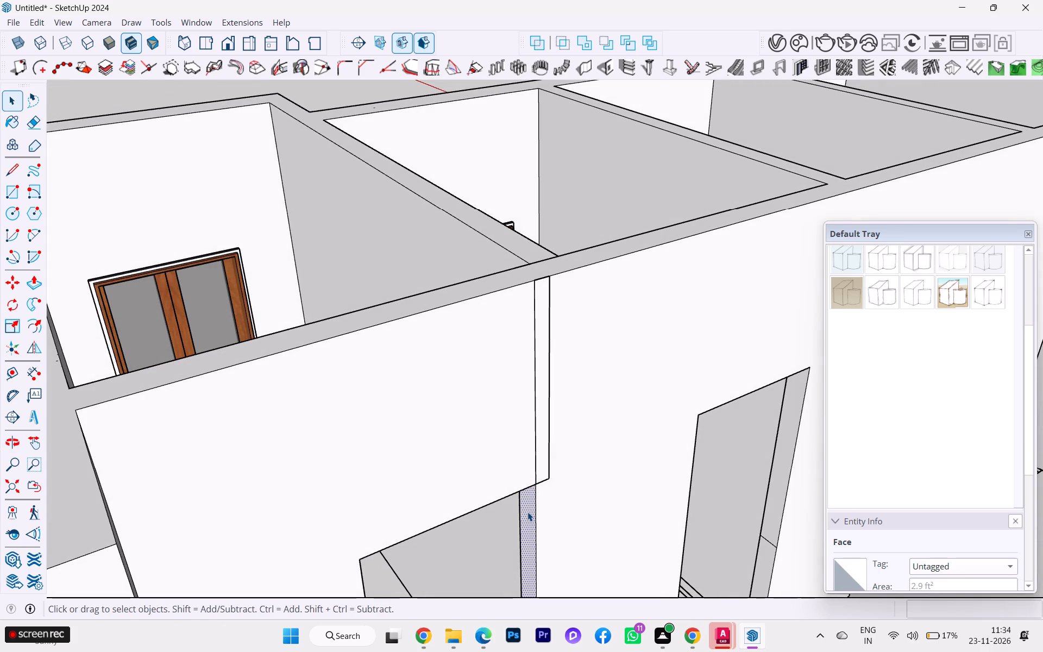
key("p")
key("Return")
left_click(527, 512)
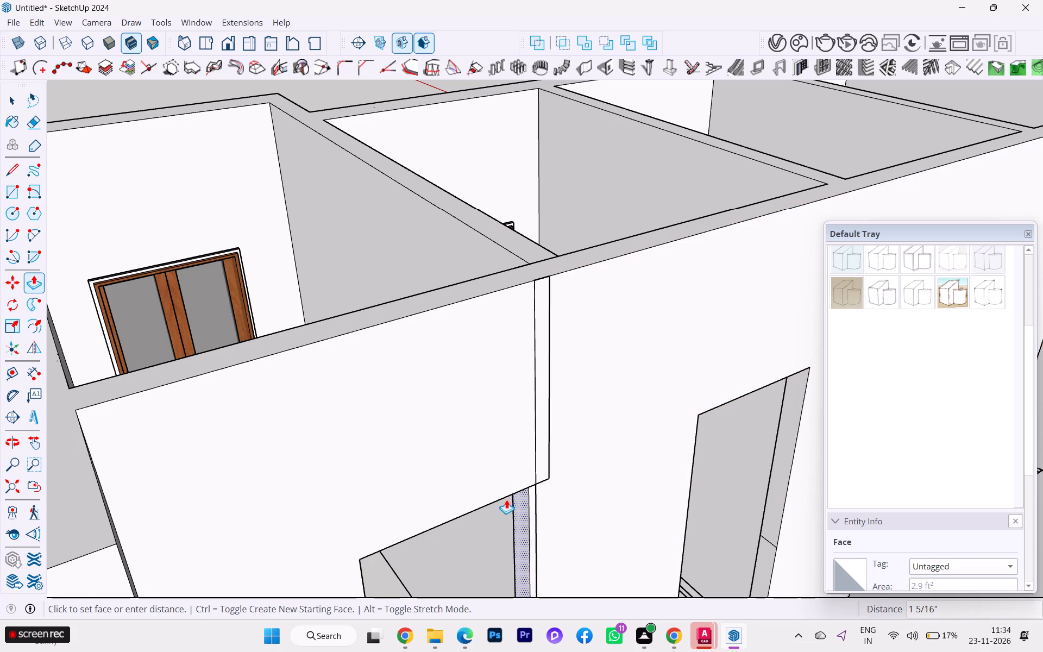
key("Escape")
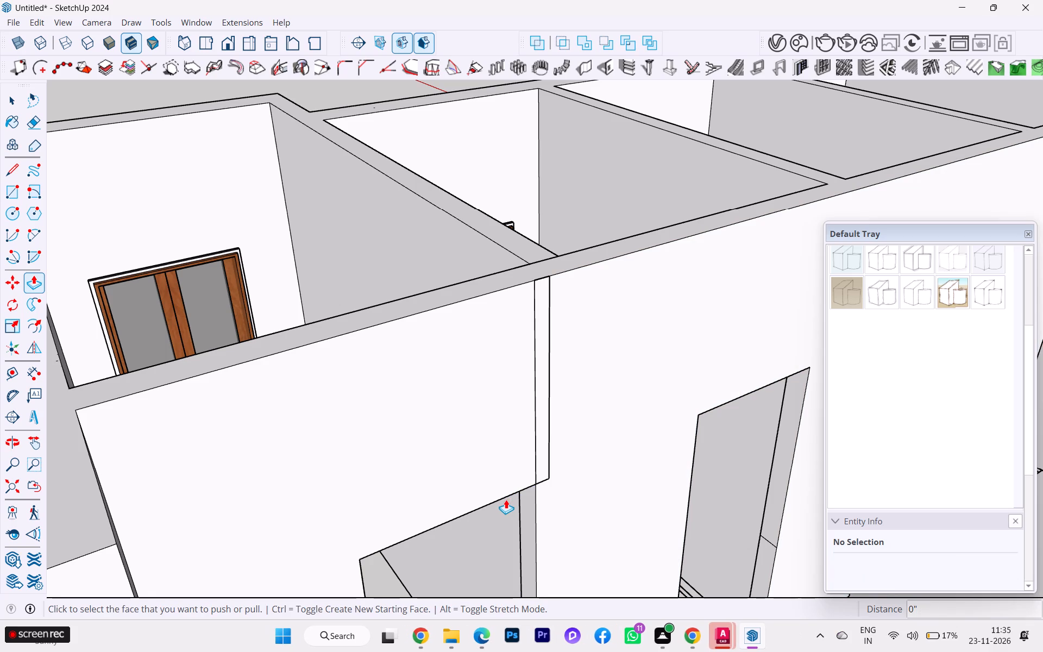
Examine the narrow strip above the toilet doorway and the doubled edge where it meets the wall's top.
scroll(510, 306, "up", 4)
scroll(543, 262, "down", 2)
scroll(544, 262, "up", 6)
scroll(579, 262, "down", 1)
scroll(579, 262, "up", 2)
scroll(579, 262, "down", 5)
scroll(579, 262, "up", 3)
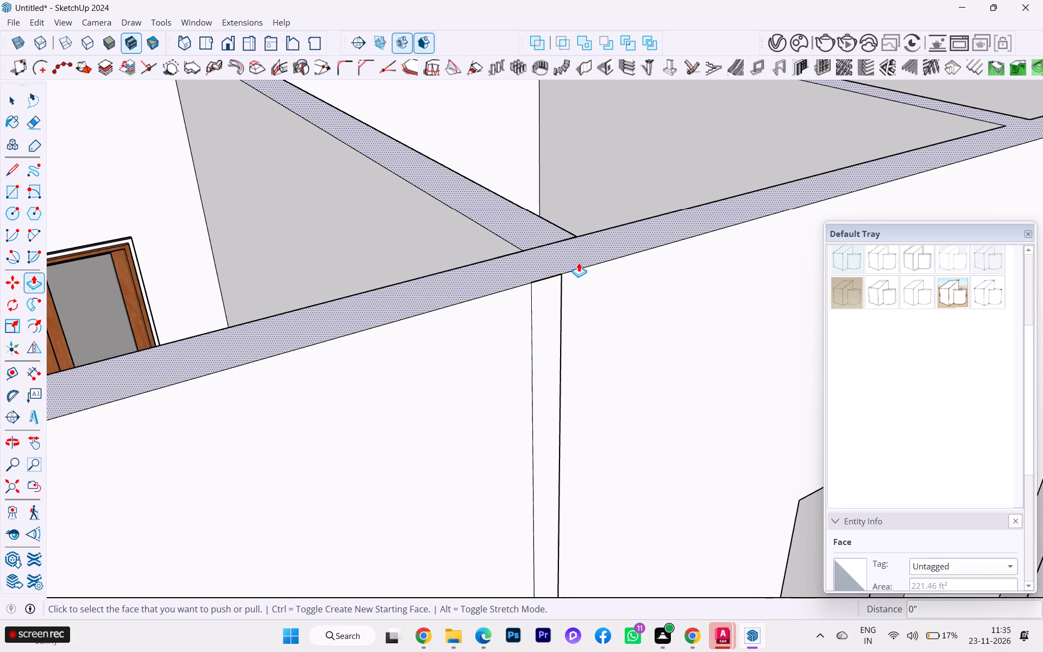
scroll(579, 262, "up", 1)
scroll(579, 262, "down", 2)
scroll(579, 262, "up", 4)
scroll(567, 278, "down", 1)
scroll(567, 278, "up", 3)
scroll(567, 278, "down", 2)
middle_click_drag(498, 334, 276, 371)
scroll(545, 262, "up", 4)
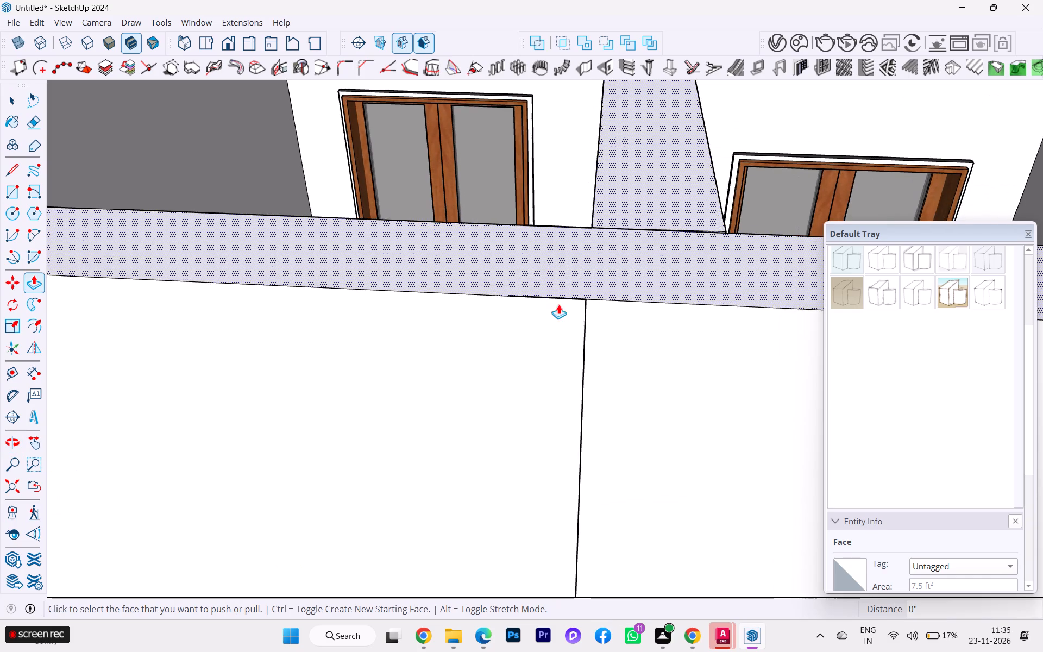
scroll(558, 304, "up", 2)
scroll(562, 310, "down", 5)
scroll(562, 311, "up", 1)
left_click(24, 123)
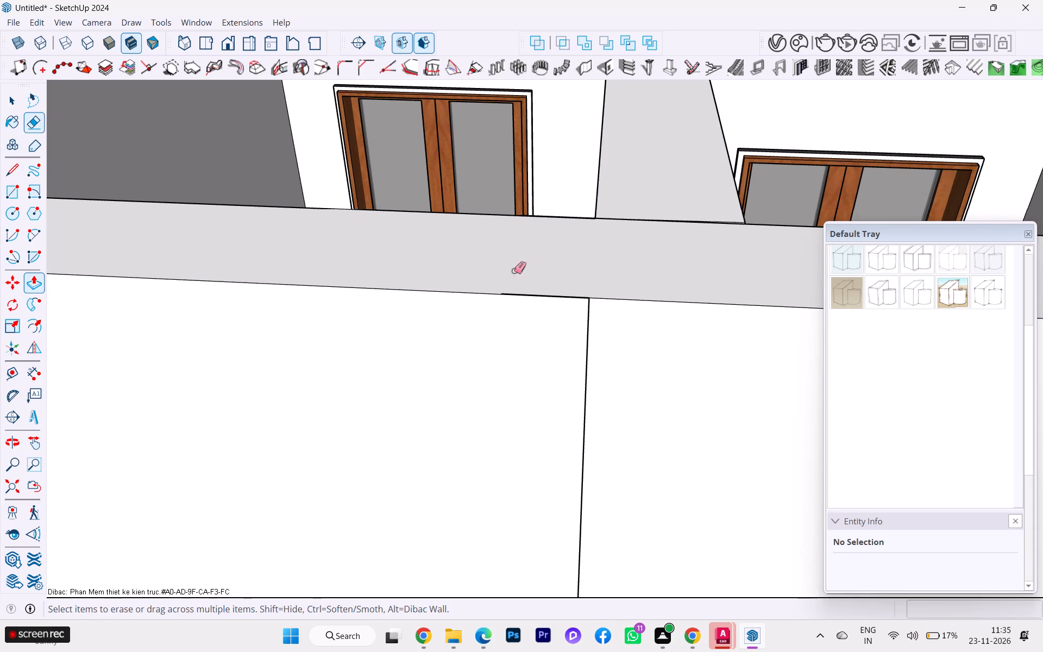
scroll(528, 281, "up", 5)
scroll(535, 298, "down", 2)
scroll(538, 306, "up", 2)
scroll(570, 311, "down", 1)
scroll(570, 311, "up", 12)
scroll(583, 296, "down", 1)
scroll(588, 294, "up", 2)
scroll(592, 293, "down", 2)
scroll(594, 293, "up", 1)
middle_click_drag(583, 317, 416, 418)
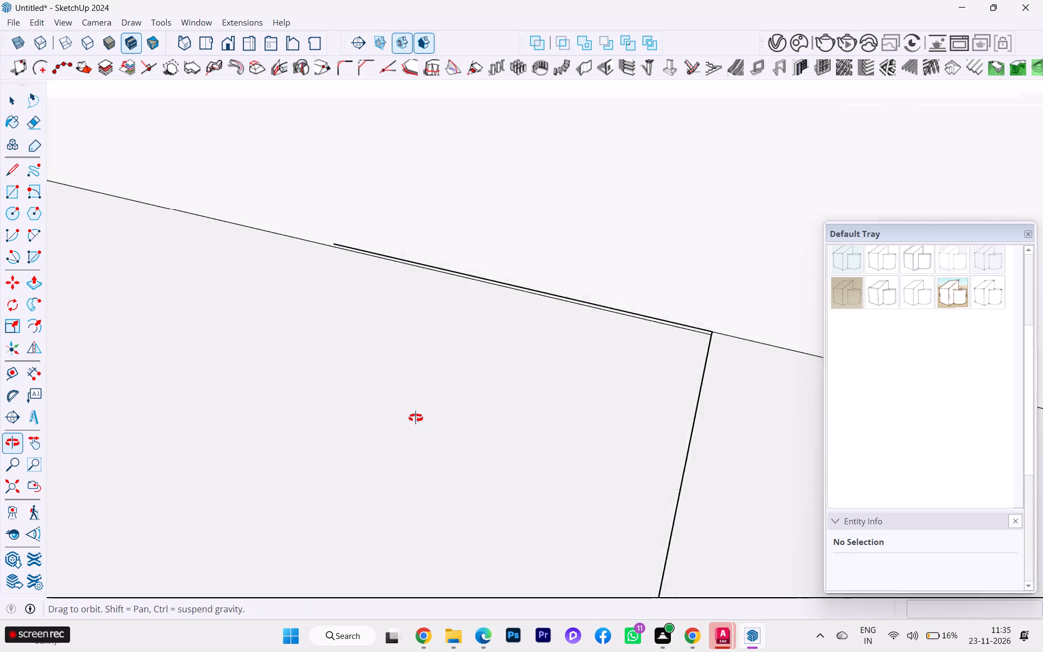
middle_click_drag(416, 418, 411, 421)
scroll(516, 317, "down", 7)
scroll(589, 267, "up", 2)
scroll(713, 215, "down", 3)
scroll(713, 215, "up", 4)
scroll(713, 215, "down", 1)
scroll(629, 215, "down", 1)
scroll(624, 216, "up", 4)
scroll(580, 225, "down", 1)
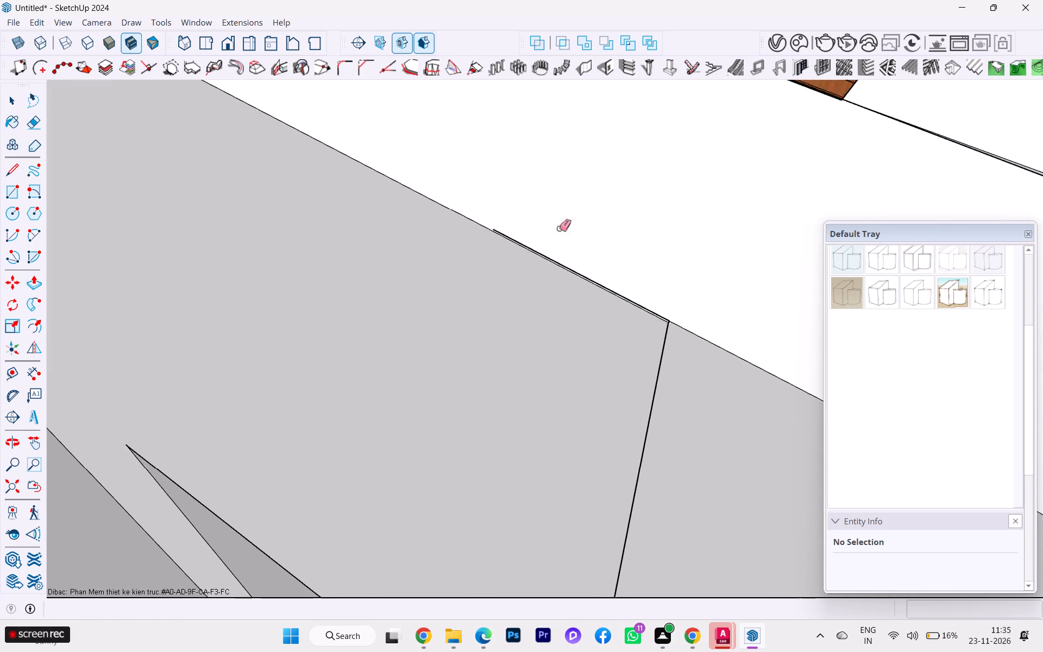
scroll(559, 228, "down", 1)
scroll(416, 235, "down", 2)
scroll(416, 234, "up", 2)
scroll(416, 234, "down", 1)
scroll(416, 234, "up", 2)
scroll(416, 234, "down", 4)
scroll(504, 244, "down", 3)
scroll(504, 244, "up", 1)
scroll(504, 244, "down", 18)
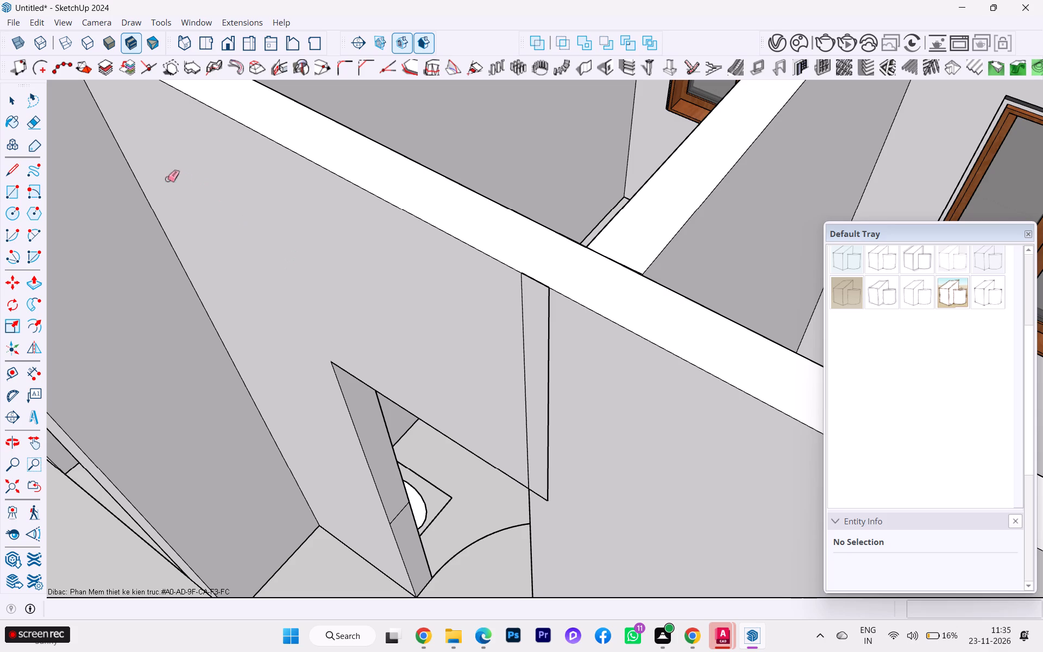
Push/Pull the wall face above the toilet doorway level with the adjoining wall, using the narrow strip's upper corner as reference.
left_click(10, 98)
left_click(382, 251)
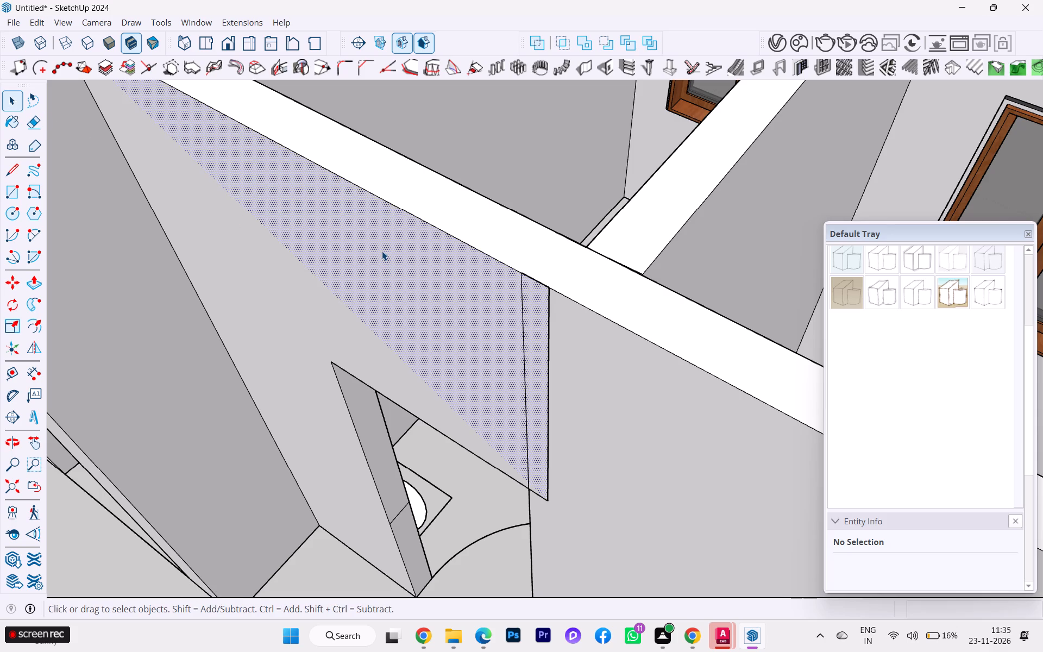
left_click(39, 286)
scroll(503, 298, "up", 2)
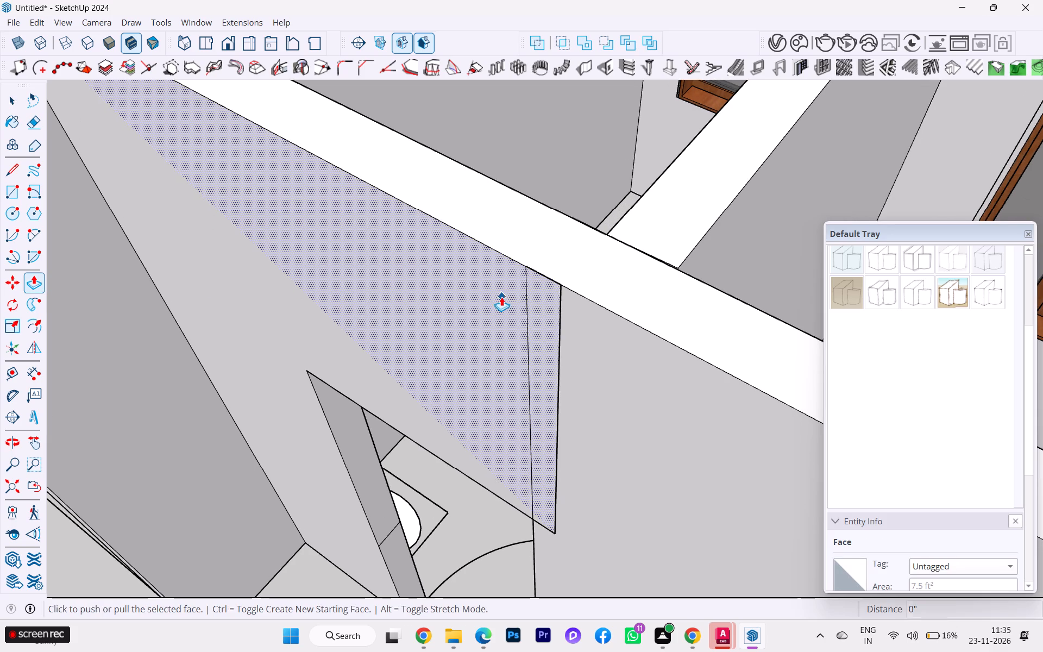
left_click(501, 297)
left_click(560, 284)
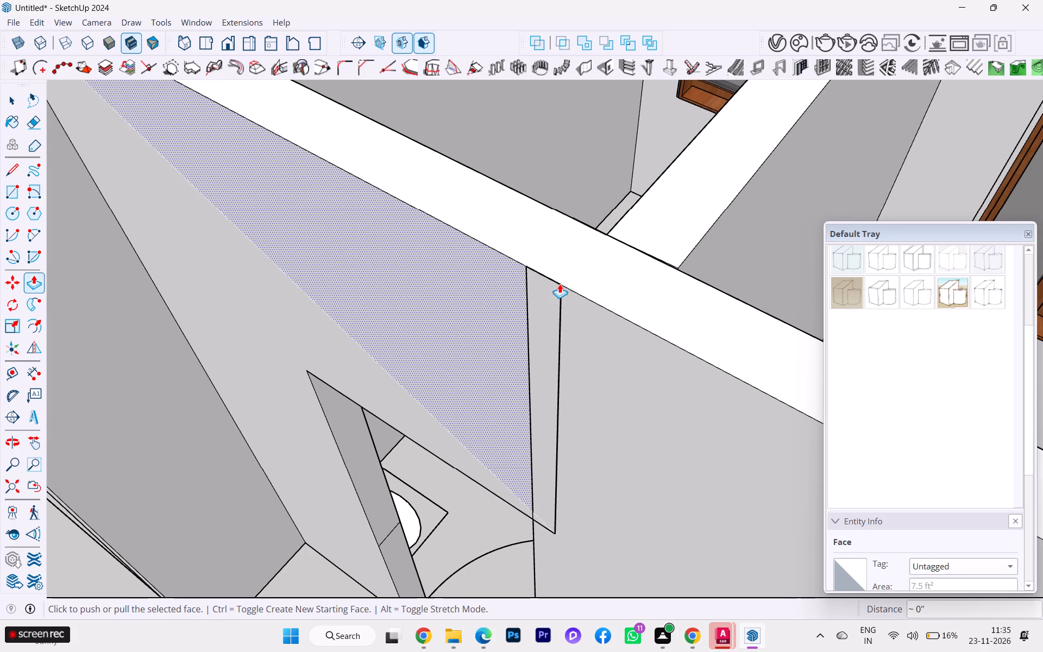
Examine the top corners and vertical edges of the narrow strip above the toilet doorway from both sides.
scroll(548, 274, "up", 1)
scroll(548, 274, "down", 2)
scroll(548, 274, "up", 5)
scroll(548, 274, "down", 2)
scroll(548, 274, "up", 3)
scroll(546, 275, "down", 2)
scroll(546, 275, "up", 2)
scroll(546, 275, "down", 1)
scroll(546, 275, "up", 2)
scroll(554, 285, "down", 1)
scroll(555, 285, "up", 1)
scroll(555, 285, "down", 3)
scroll(559, 294, "up", 4)
scroll(571, 316, "down", 5)
scroll(571, 316, "up", 12)
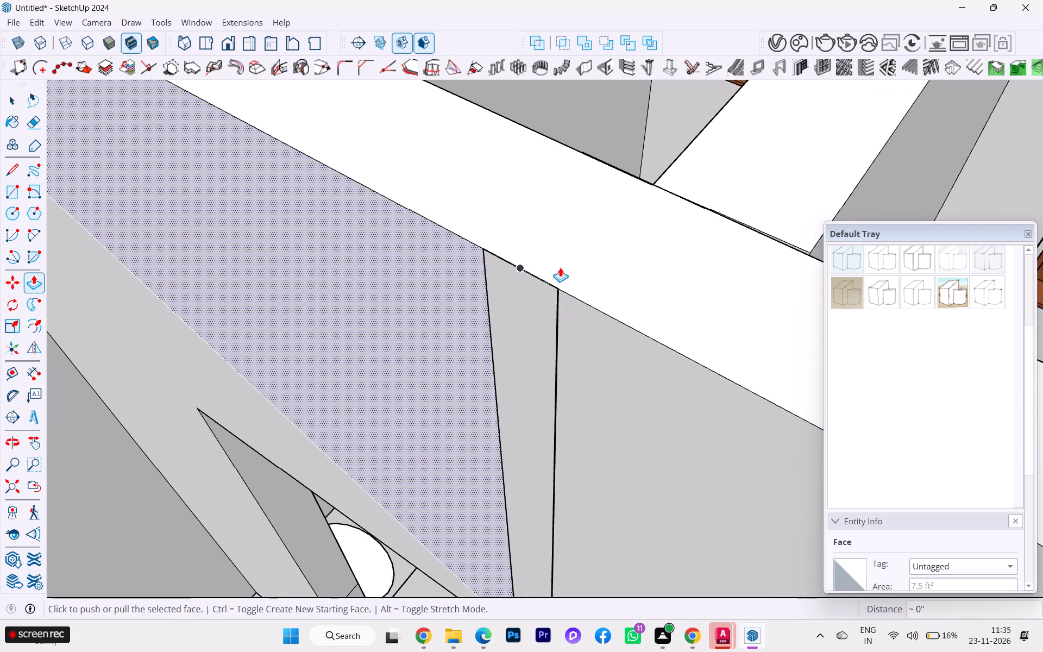
scroll(560, 267, "up", 3)
scroll(555, 272, "down", 1)
scroll(554, 272, "up", 15)
scroll(583, 289, "down", 1)
scroll(583, 289, "up", 8)
scroll(554, 298, "down", 1)
scroll(554, 298, "up", 5)
scroll(554, 298, "down", 1)
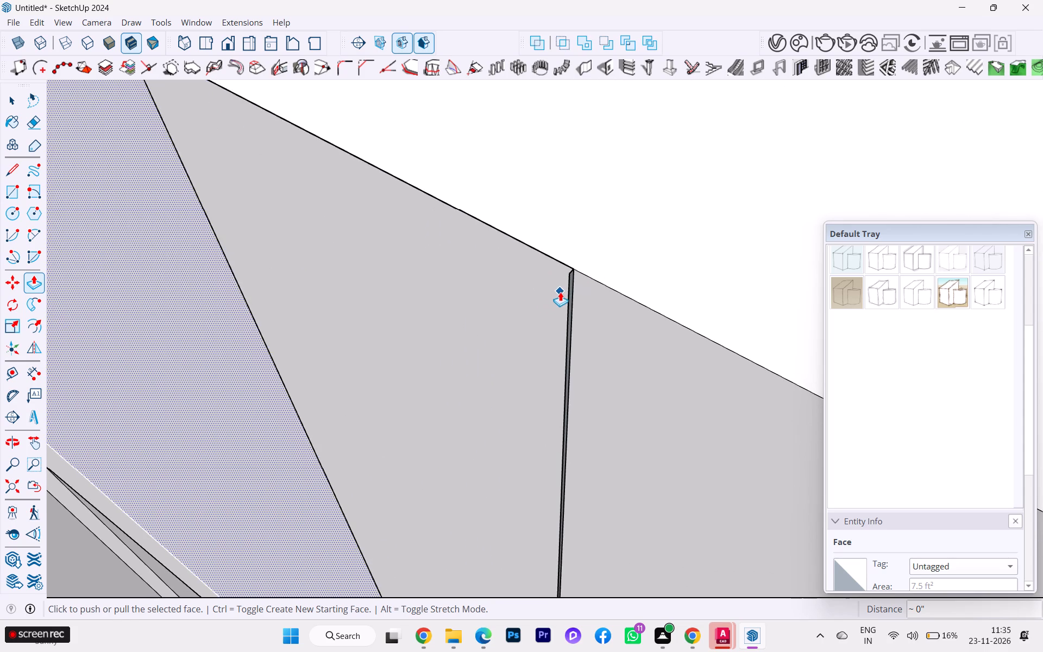
middle_click_drag(560, 292, 900, 280)
scroll(498, 235, "down", 2)
scroll(497, 236, "up", 5)
scroll(496, 237, "down", 3)
middle_click_drag(548, 242, 758, 239)
scroll(662, 228, "down", 7)
scroll(652, 230, "up", 2)
scroll(652, 230, "down", 2)
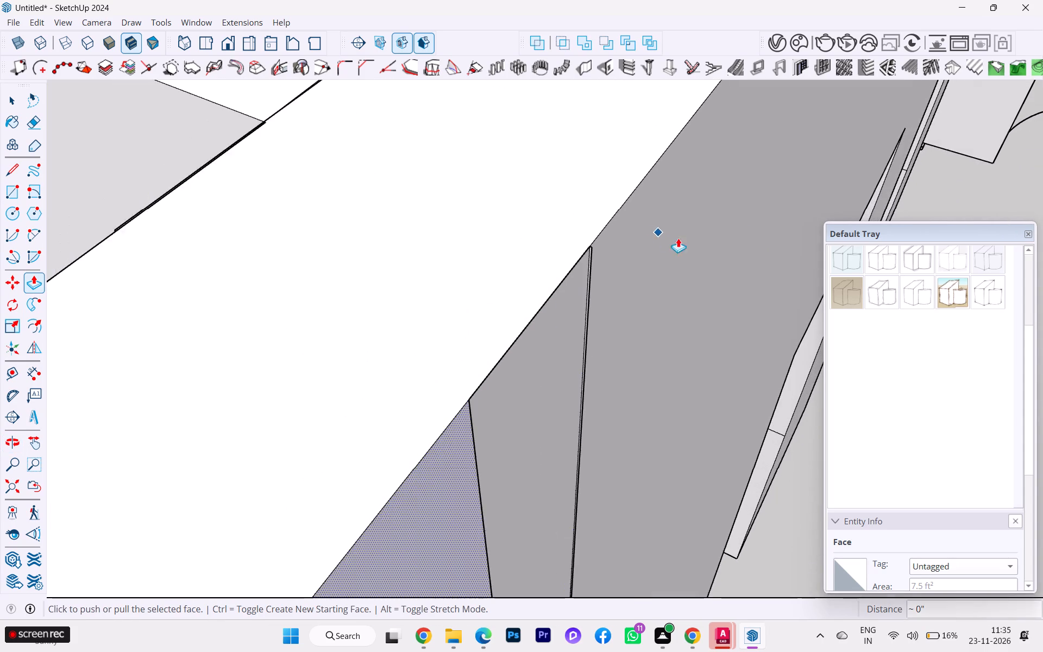
scroll(678, 238, "down", 2)
middle_click_drag(685, 237, 391, 284)
scroll(377, 335, "down", 1)
scroll(377, 334, "up", 5)
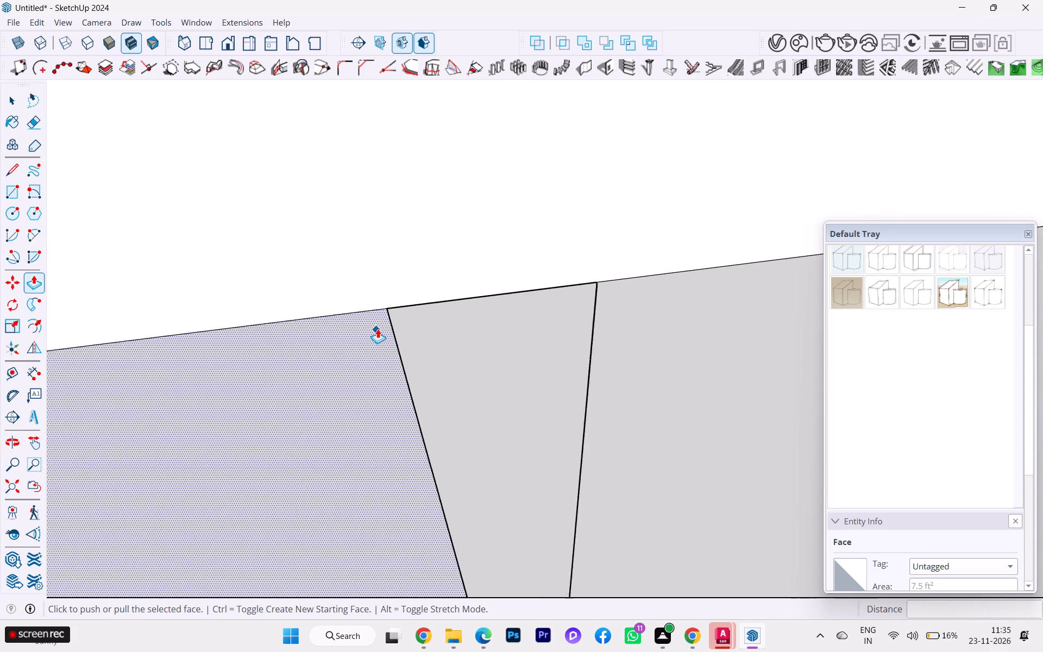
scroll(378, 329, "up", 15)
scroll(396, 314, "down", 1)
scroll(398, 312, "up", 3)
scroll(885, 192, "down", 2)
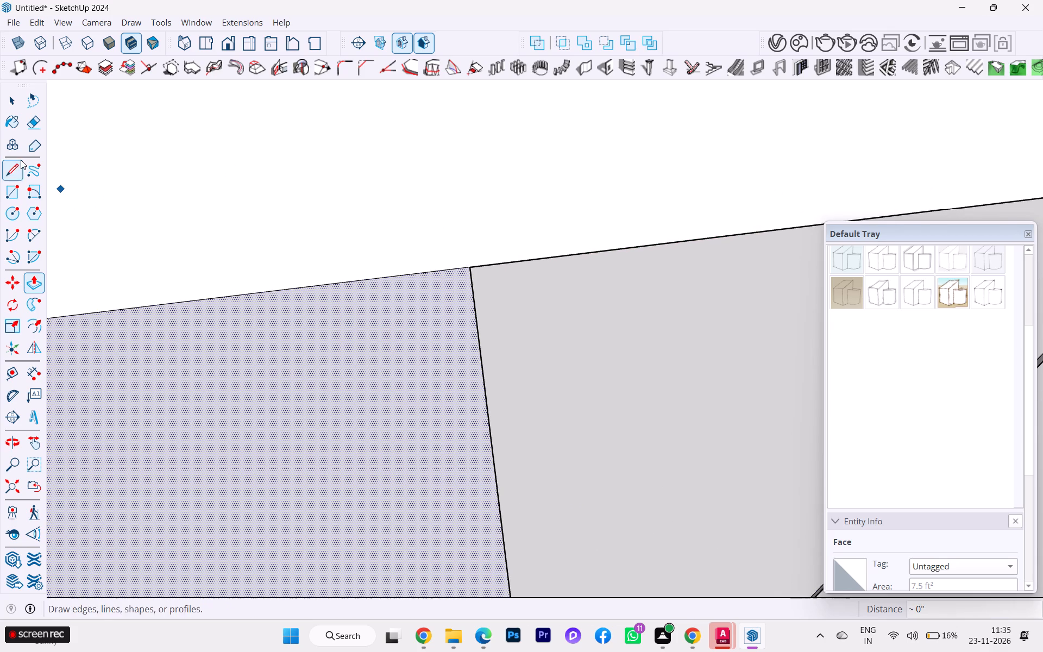
Erase the edges around the thin sliver face beside the strip above the toilet doorway, including the remaining vertical edge.
left_click(31, 125)
scroll(425, 271, "down", 3)
scroll(427, 275, "up", 1)
scroll(427, 275, "down", 1)
scroll(448, 281, "up", 3)
scroll(458, 277, "down", 2)
scroll(428, 273, "up", 1)
scroll(410, 271, "down", 6)
scroll(275, 254, "down", 3)
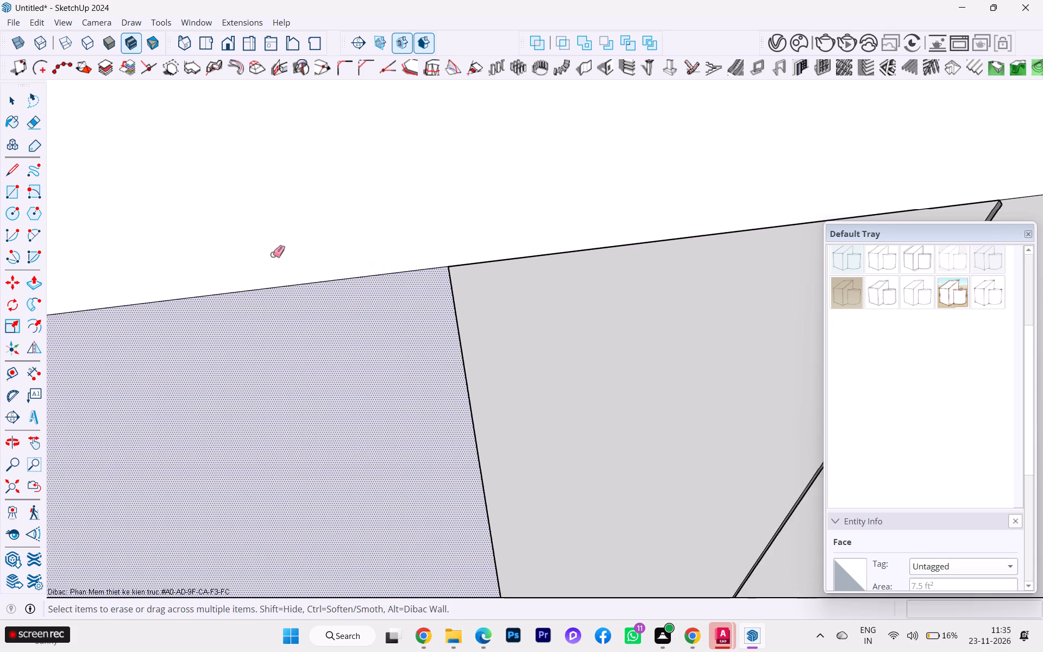
scroll(273, 254, "down", 7)
scroll(530, 265, "up", 4)
middle_click_drag(598, 245, 299, 275)
scroll(545, 271, "down", 4)
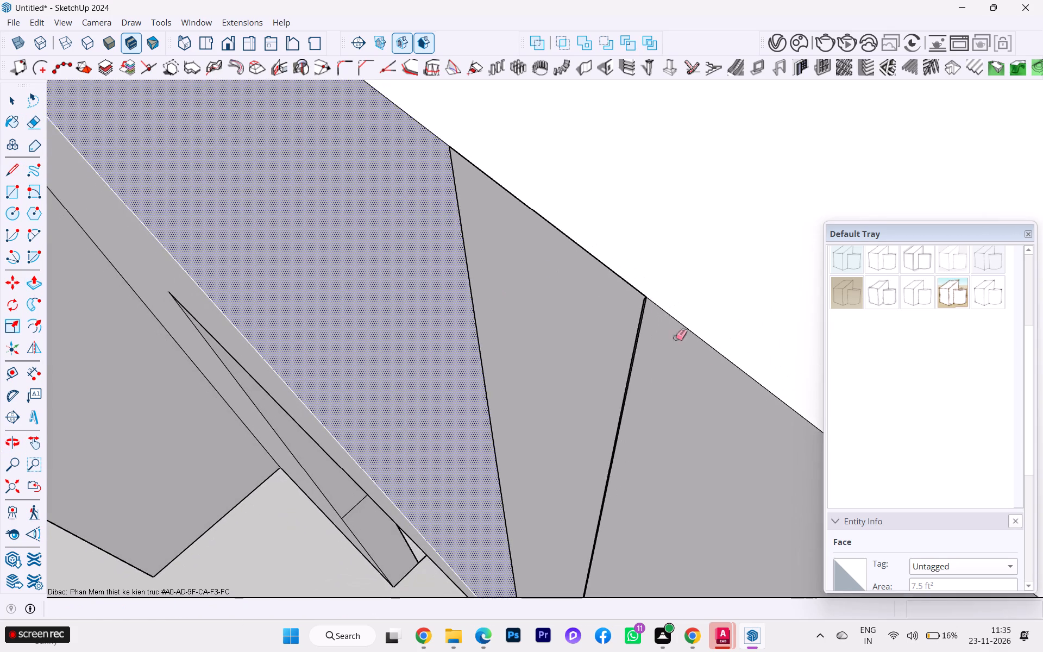
scroll(709, 358, "up", 20)
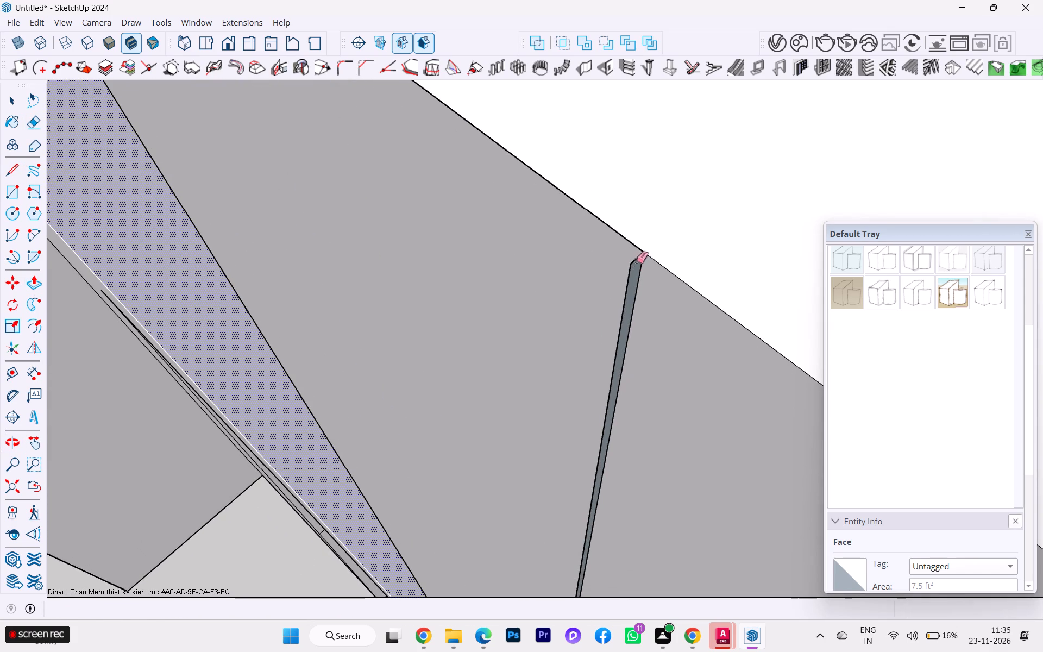
left_click(636, 260)
left_click(627, 271)
left_click(629, 270)
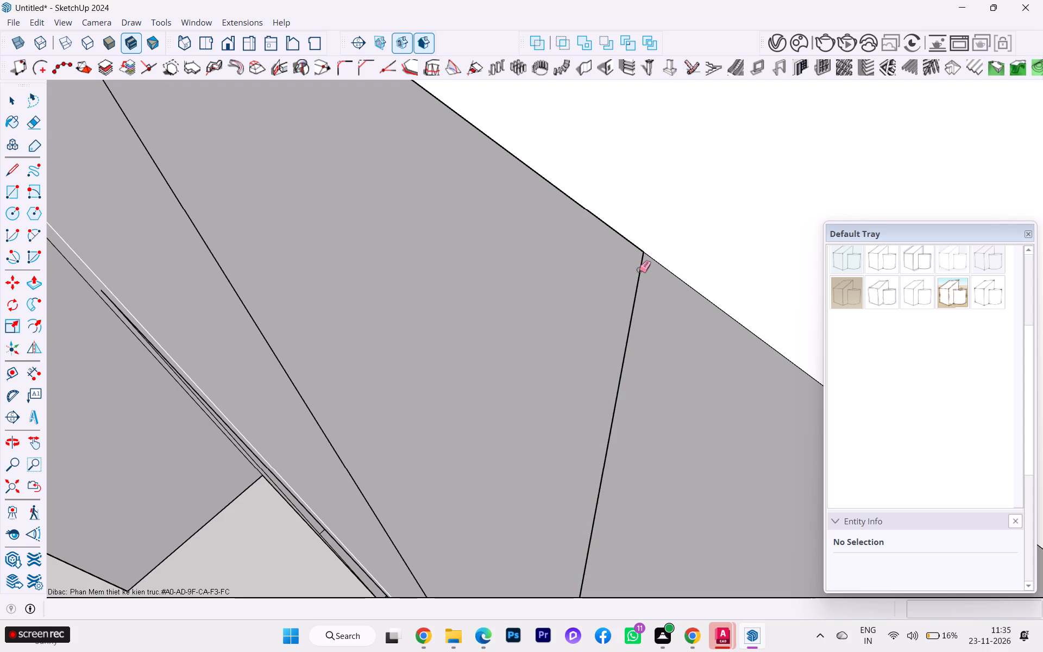
left_click(640, 268)
scroll(675, 229, "down", 3)
scroll(573, 244, "down", 8)
scroll(712, 233, "up", 1)
scroll(712, 233, "down", 1)
scroll(712, 233, "up", 1)
scroll(712, 233, "down", 2)
scroll(712, 233, "up", 1)
scroll(712, 233, "down", 1)
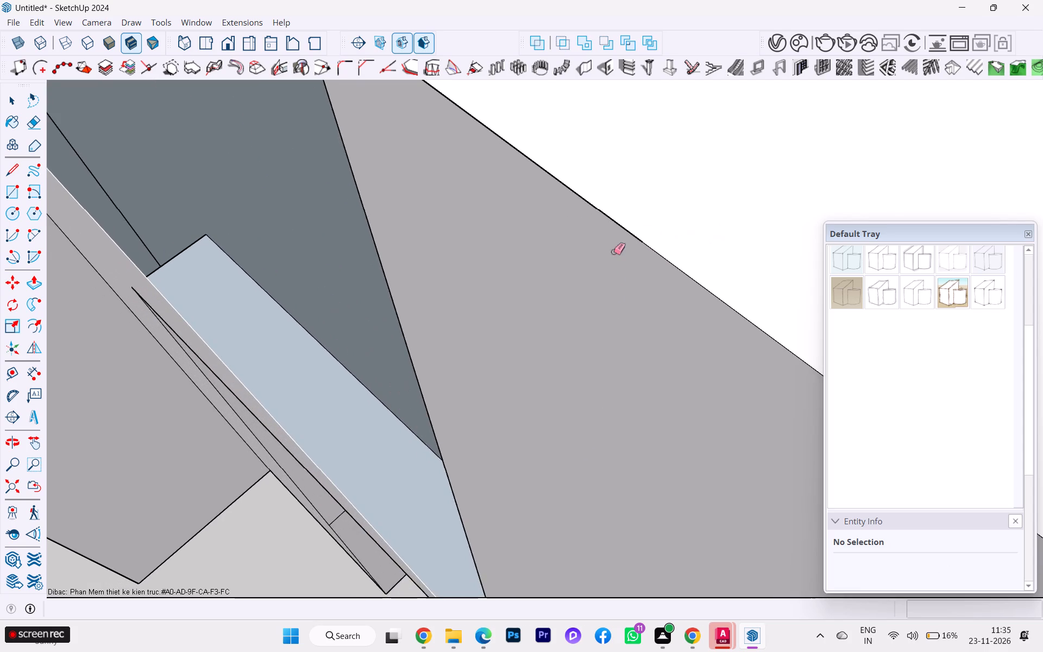
Undo the last edge erasure beside the narrow strip above the toilet doorway.
scroll(619, 242, "down", 12)
scroll(604, 251, "up", 2)
scroll(537, 252, "down", 1)
scroll(529, 256, "up", 1)
scroll(523, 259, "down", 5)
middle_click_drag(450, 268, 654, 192)
scroll(662, 185, "down", 2)
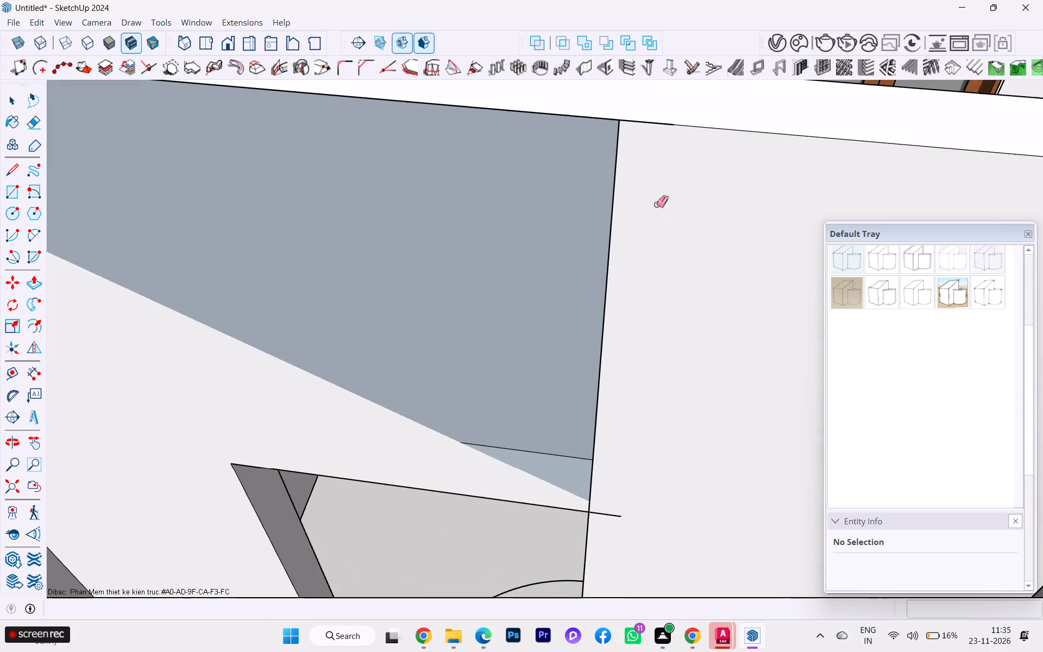
scroll(656, 204, "down", 5)
scroll(677, 289, "up", 3)
scroll(677, 289, "down", 5)
key("ctrl+z")
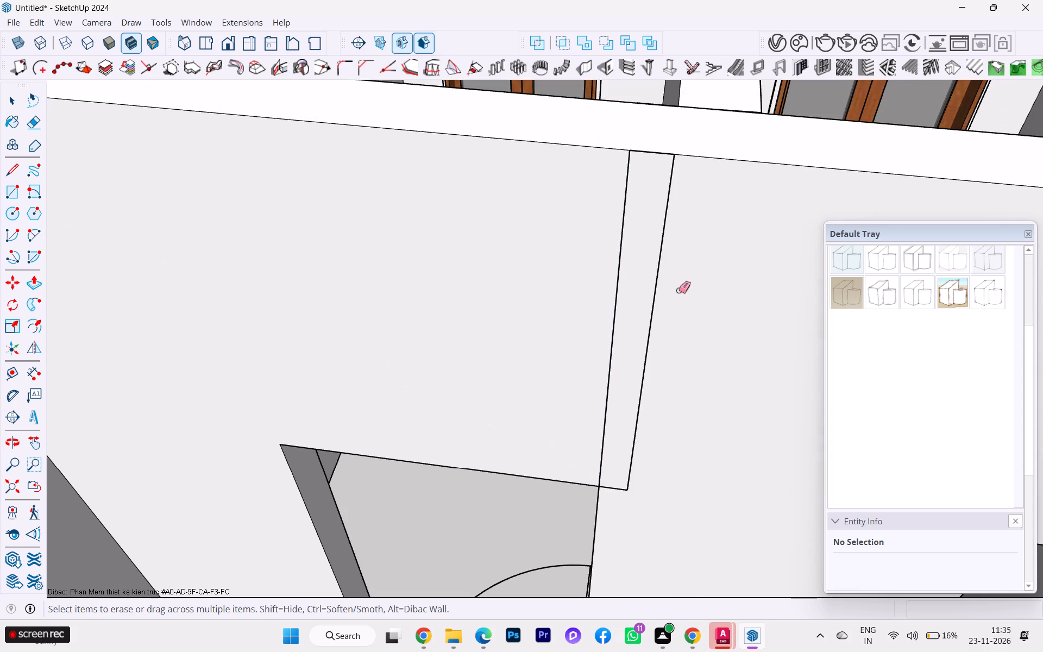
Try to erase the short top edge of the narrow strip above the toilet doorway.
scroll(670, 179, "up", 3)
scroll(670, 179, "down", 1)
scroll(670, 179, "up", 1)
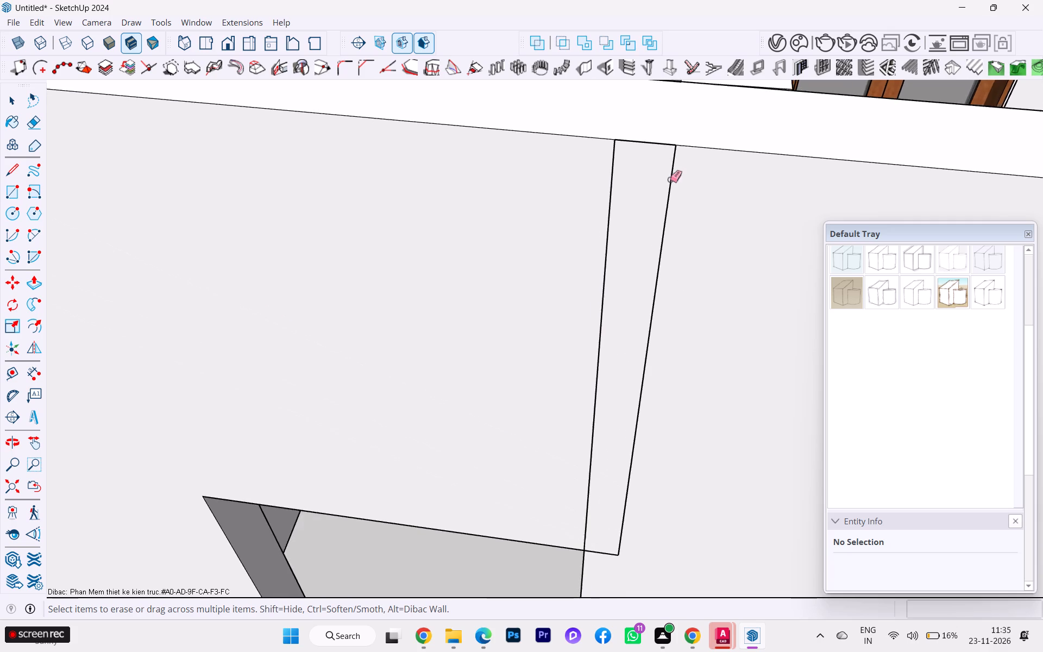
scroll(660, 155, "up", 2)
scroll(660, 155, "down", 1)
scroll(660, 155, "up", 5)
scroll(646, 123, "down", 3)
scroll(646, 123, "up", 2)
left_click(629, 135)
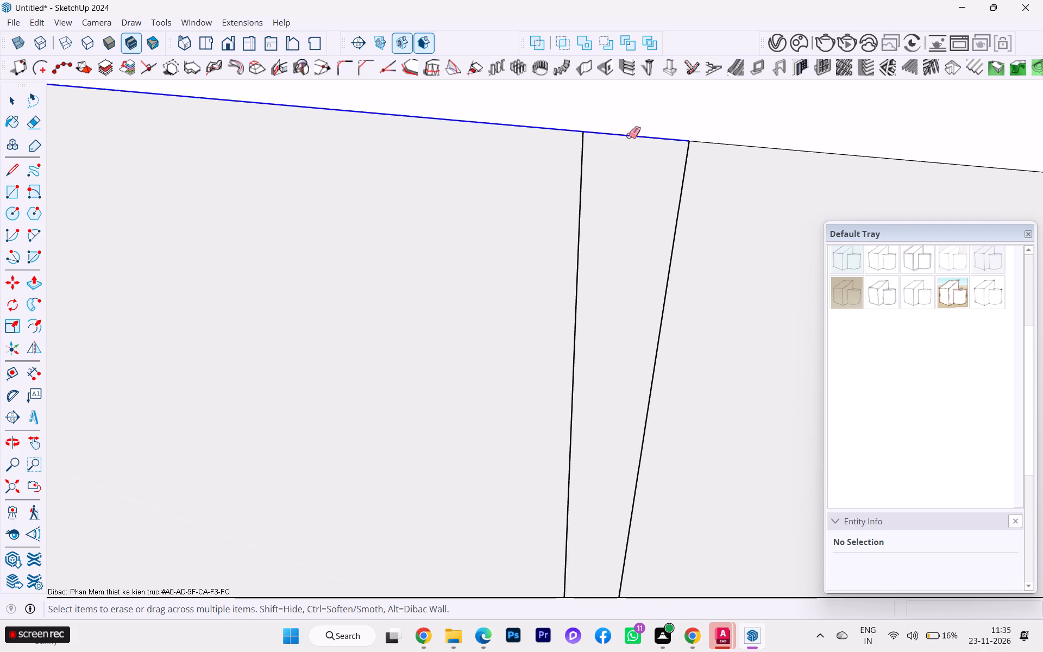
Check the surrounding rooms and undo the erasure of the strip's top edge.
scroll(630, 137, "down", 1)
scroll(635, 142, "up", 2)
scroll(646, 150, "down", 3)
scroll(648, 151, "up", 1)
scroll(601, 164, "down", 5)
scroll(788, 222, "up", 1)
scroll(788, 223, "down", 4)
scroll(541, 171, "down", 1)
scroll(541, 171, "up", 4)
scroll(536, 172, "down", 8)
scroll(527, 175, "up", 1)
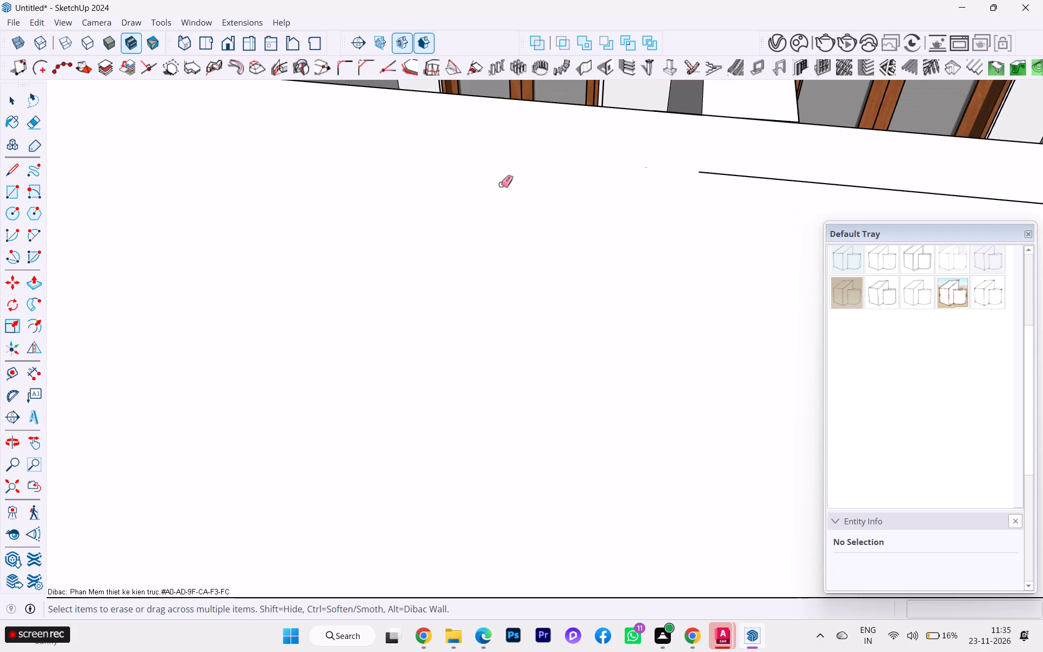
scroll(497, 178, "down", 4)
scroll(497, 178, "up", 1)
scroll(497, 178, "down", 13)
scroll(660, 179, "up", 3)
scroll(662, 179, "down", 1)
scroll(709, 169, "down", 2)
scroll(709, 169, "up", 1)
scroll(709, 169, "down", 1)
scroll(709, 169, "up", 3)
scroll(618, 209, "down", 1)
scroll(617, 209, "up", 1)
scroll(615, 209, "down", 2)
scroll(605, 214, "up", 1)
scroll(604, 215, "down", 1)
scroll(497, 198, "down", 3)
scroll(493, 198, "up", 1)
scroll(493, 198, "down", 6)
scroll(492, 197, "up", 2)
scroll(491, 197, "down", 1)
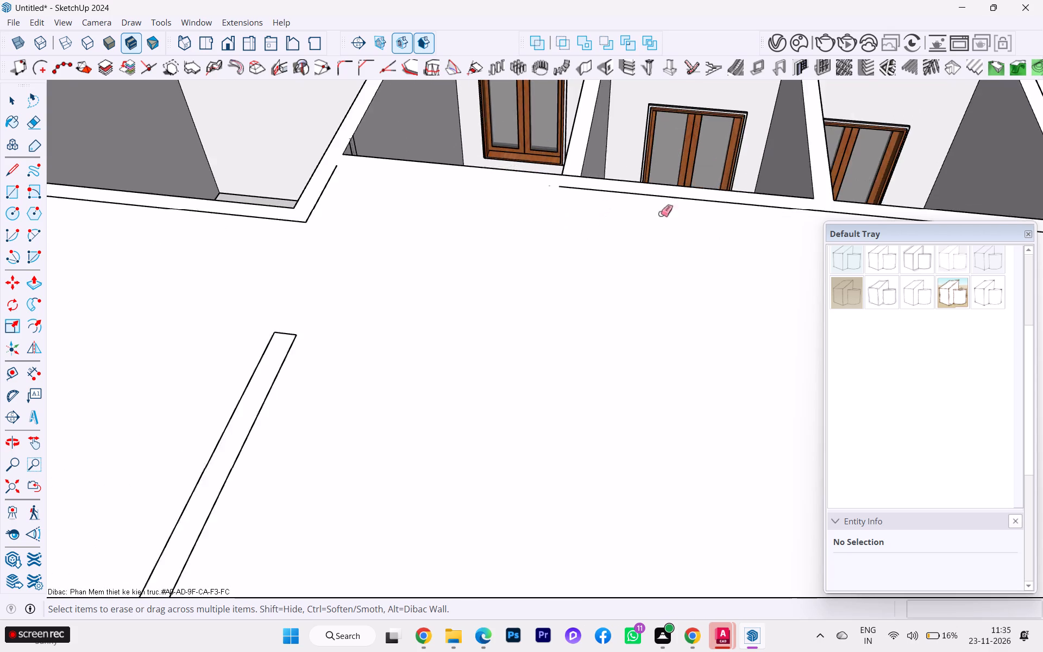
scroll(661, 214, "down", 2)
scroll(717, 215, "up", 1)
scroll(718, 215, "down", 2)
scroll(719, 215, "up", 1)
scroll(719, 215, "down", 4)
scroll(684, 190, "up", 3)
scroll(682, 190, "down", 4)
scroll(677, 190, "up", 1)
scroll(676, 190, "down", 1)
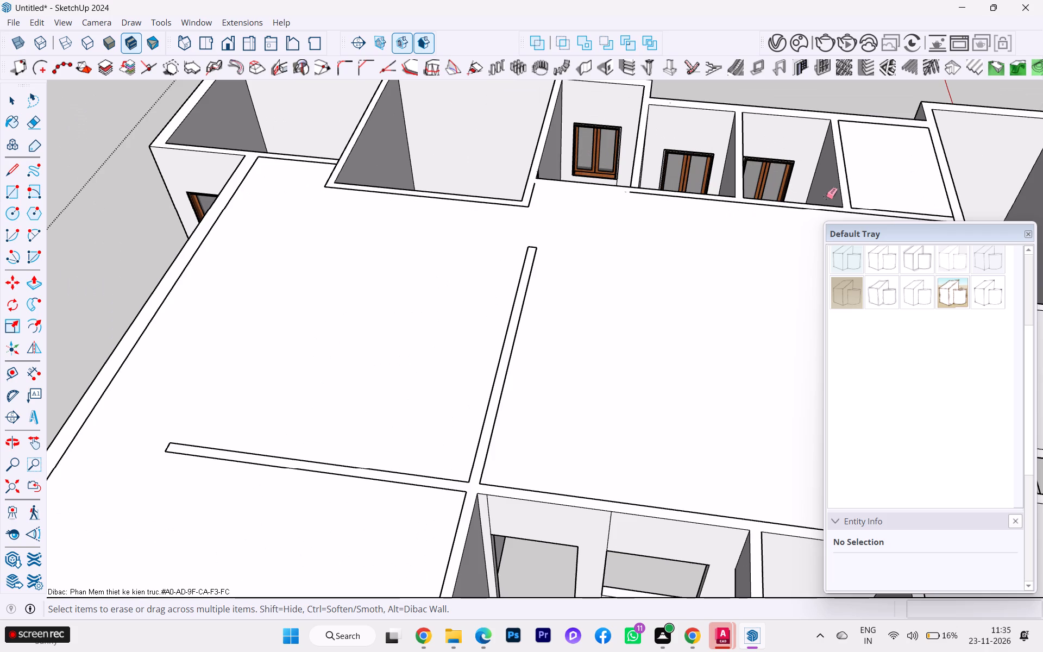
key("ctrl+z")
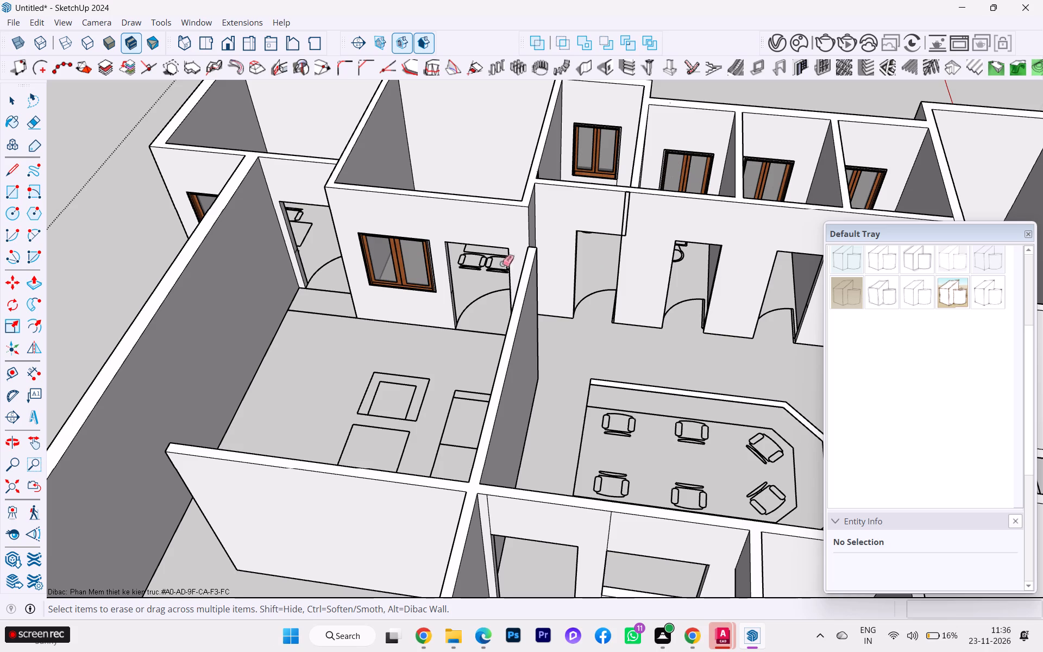
Examine the toilet doorway, the strip above it and the adjoining wall corner from another angle.
scroll(491, 262, "up", 6)
scroll(695, 170, "up", 4)
scroll(485, 237, "down", 1)
scroll(477, 237, "up", 1)
scroll(470, 238, "down", 3)
middle_click_drag(399, 245, 306, 249)
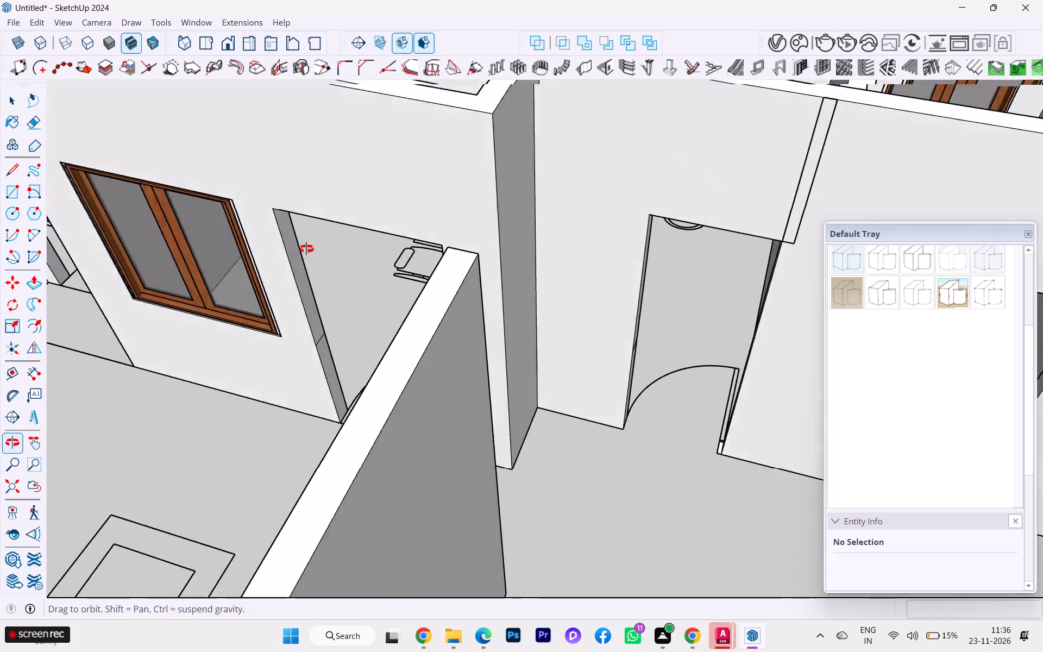
middle_click_drag(306, 249, 274, 252)
scroll(341, 236, "down", 2)
scroll(342, 237, "up", 4)
scroll(343, 238, "down", 1)
scroll(426, 255, "down", 3)
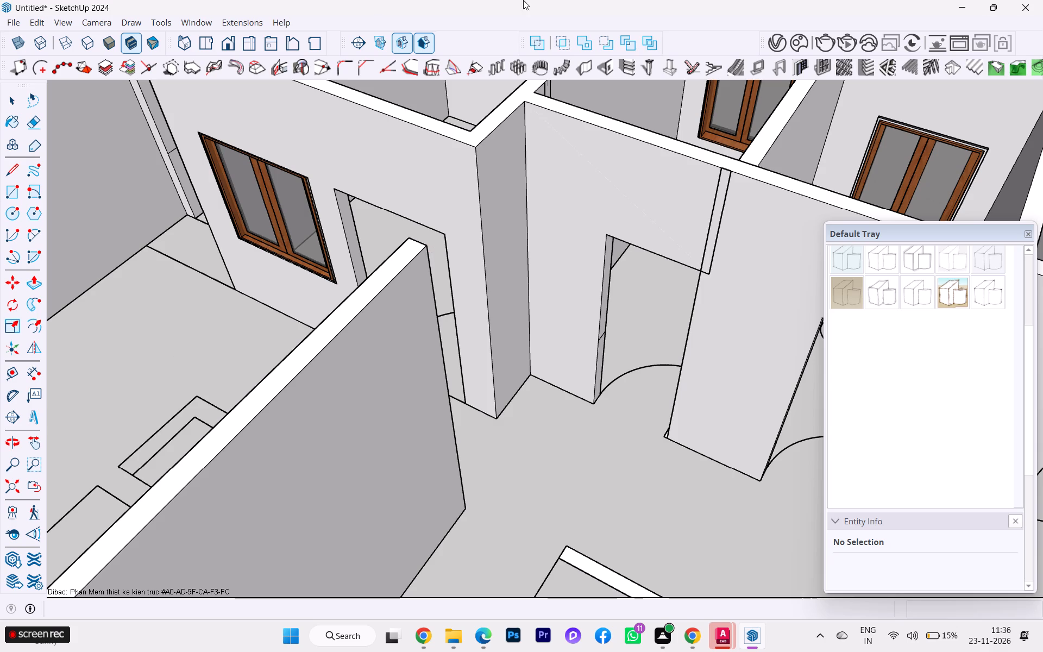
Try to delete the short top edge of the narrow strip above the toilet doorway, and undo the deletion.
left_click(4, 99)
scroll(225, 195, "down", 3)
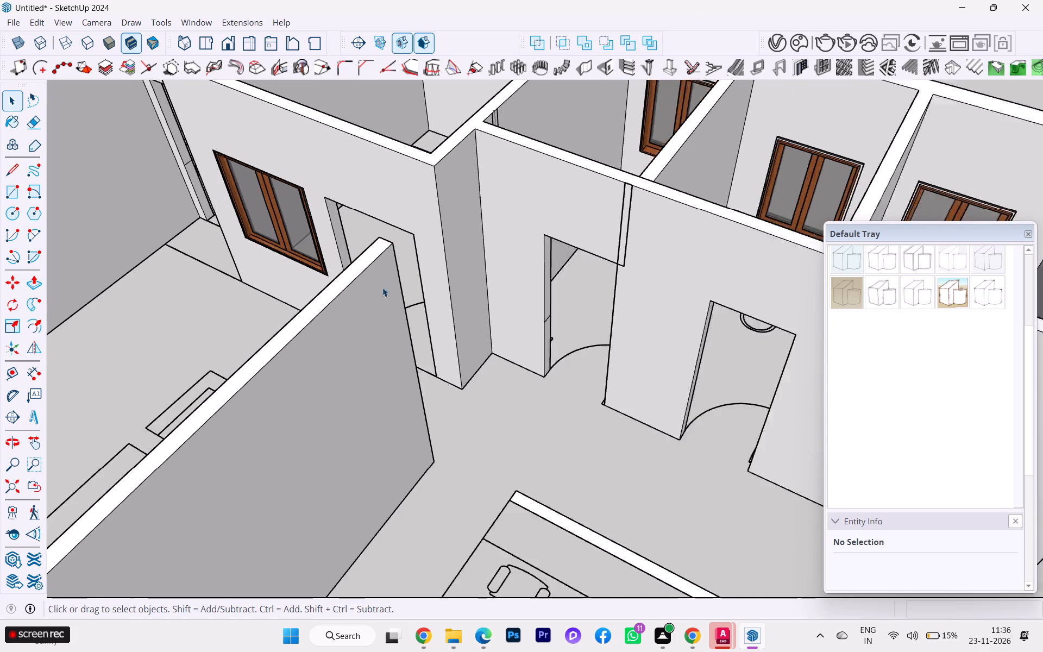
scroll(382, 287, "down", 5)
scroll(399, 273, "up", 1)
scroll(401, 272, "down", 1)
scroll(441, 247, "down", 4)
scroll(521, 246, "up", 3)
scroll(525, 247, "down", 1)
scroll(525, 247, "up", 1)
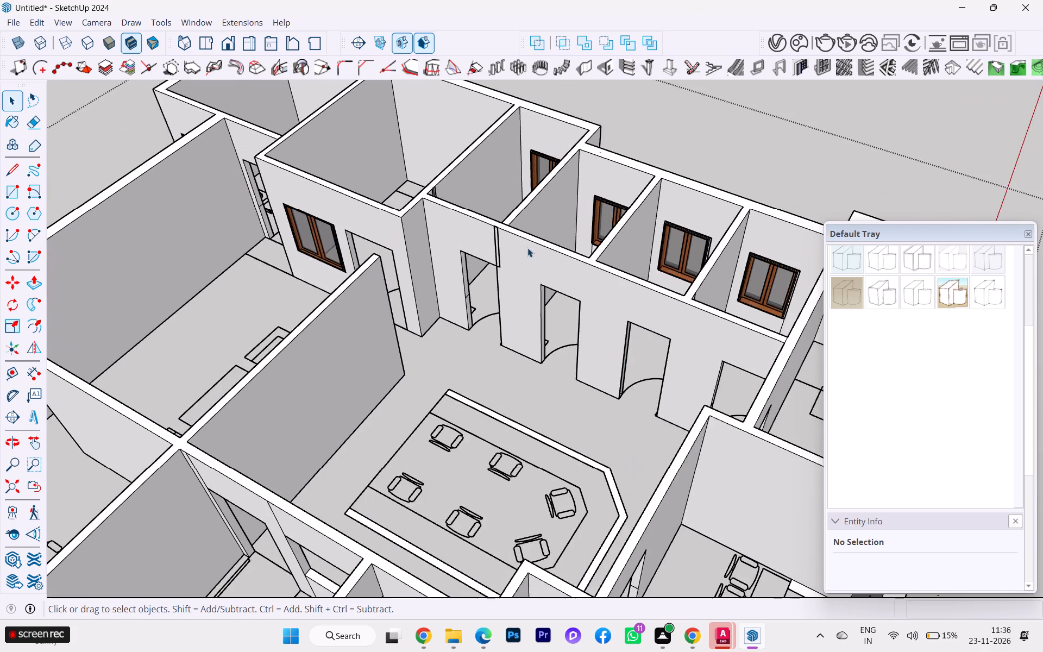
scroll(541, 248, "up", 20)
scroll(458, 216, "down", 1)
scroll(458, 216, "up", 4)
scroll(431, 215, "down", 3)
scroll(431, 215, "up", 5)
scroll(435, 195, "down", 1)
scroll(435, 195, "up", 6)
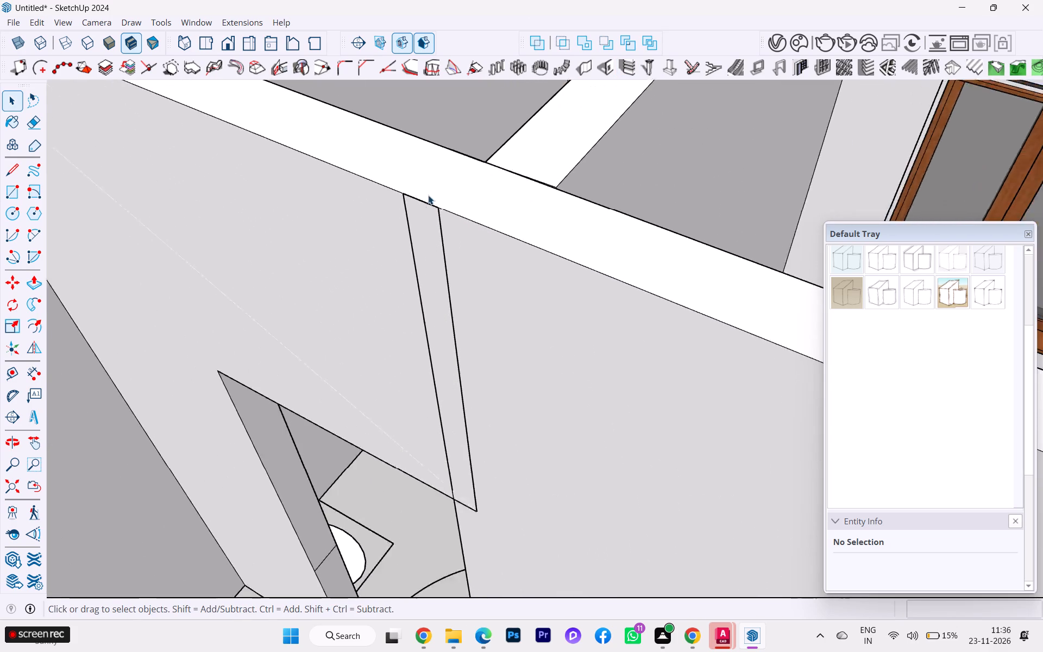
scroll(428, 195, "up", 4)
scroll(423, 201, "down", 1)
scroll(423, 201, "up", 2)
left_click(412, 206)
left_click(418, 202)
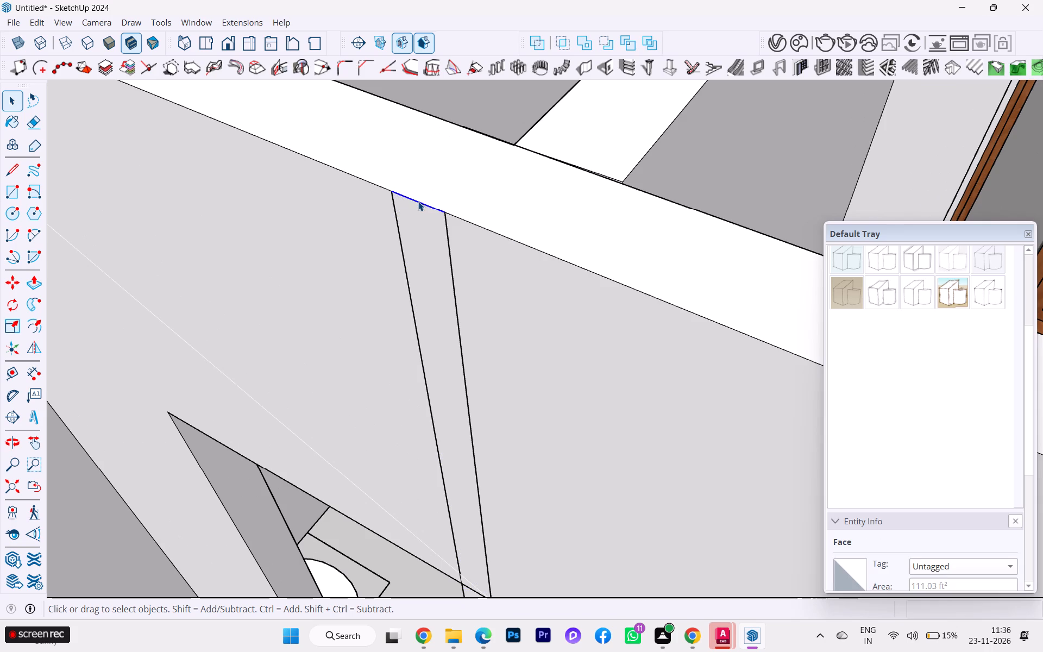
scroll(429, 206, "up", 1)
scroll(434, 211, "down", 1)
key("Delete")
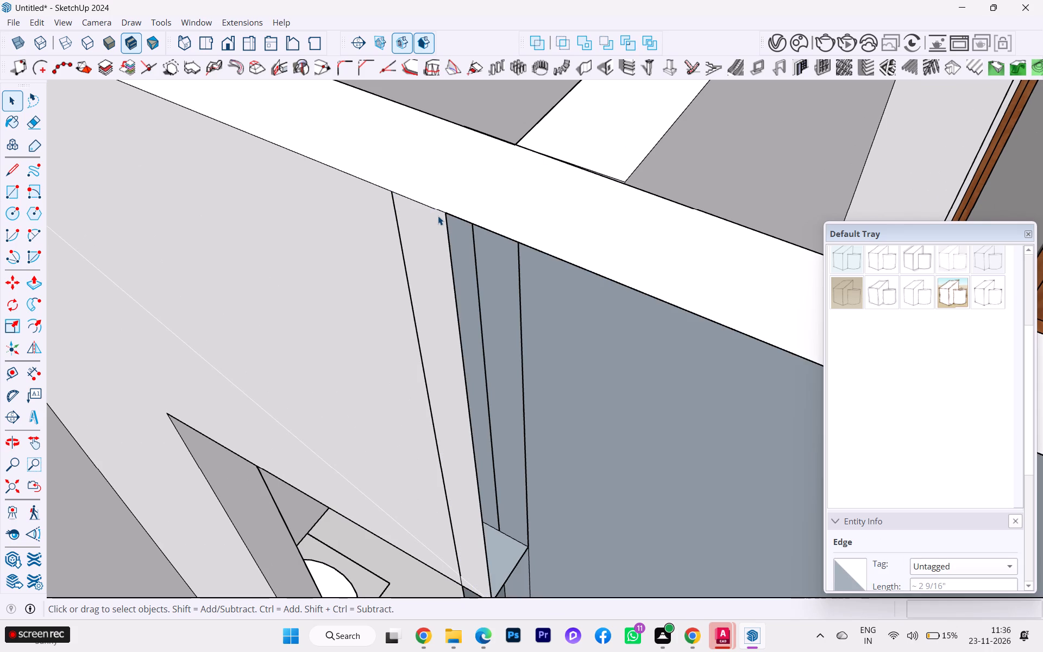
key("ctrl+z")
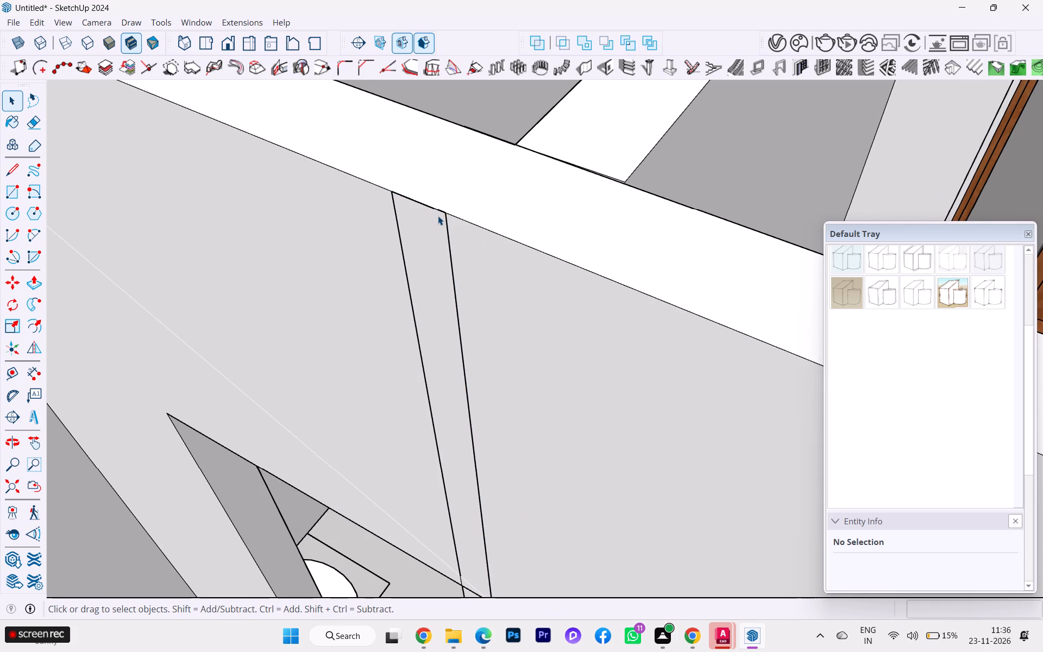
Examine the lower corner of the narrow strip and the top edge of the toilet doorway where they meet.
scroll(476, 183, "down", 1)
scroll(485, 176, "up", 1)
scroll(487, 174, "down", 3)
scroll(499, 163, "up", 3)
scroll(542, 132, "down", 2)
scroll(555, 140, "up", 1)
scroll(557, 142, "down", 4)
scroll(562, 147, "up", 1)
scroll(562, 148, "down", 1)
scroll(474, 447, "up", 2)
scroll(479, 465, "down", 1)
scroll(484, 478, "up", 6)
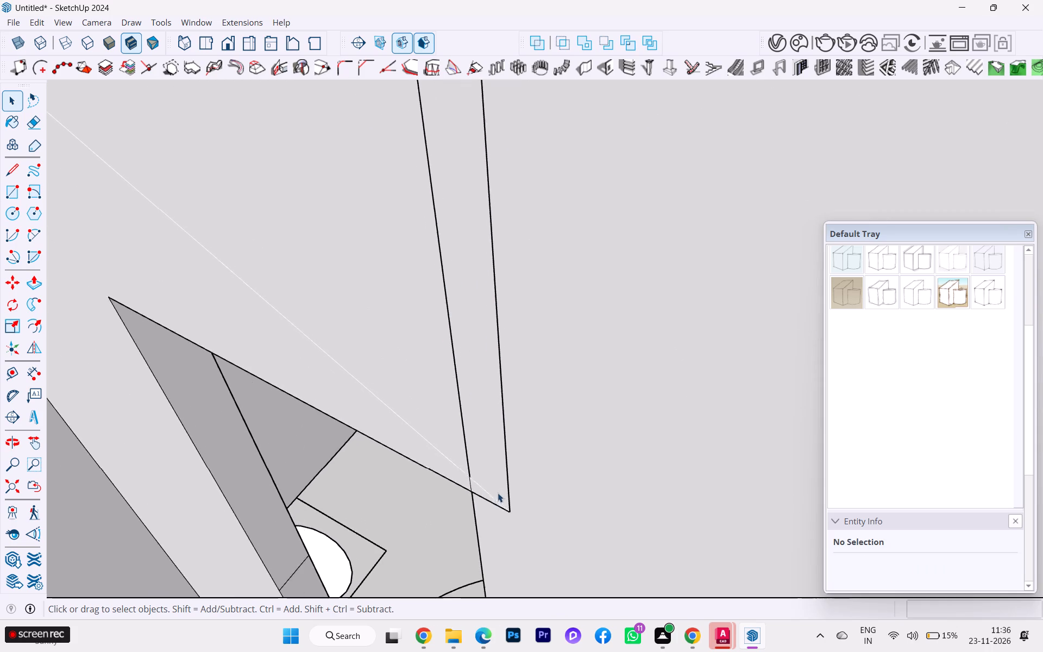
scroll(498, 493, "up", 2)
left_click(490, 506)
scroll(581, 436, "down", 7)
scroll(590, 431, "up", 1)
scroll(590, 431, "down", 6)
scroll(624, 402, "up", 2)
scroll(624, 402, "down", 3)
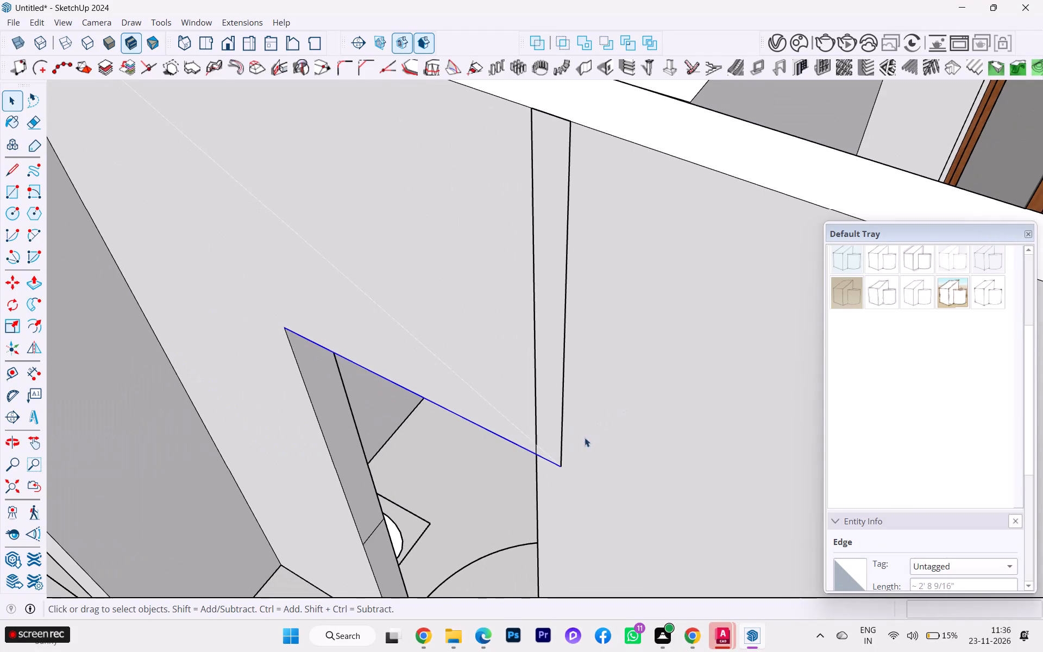
left_click(463, 495)
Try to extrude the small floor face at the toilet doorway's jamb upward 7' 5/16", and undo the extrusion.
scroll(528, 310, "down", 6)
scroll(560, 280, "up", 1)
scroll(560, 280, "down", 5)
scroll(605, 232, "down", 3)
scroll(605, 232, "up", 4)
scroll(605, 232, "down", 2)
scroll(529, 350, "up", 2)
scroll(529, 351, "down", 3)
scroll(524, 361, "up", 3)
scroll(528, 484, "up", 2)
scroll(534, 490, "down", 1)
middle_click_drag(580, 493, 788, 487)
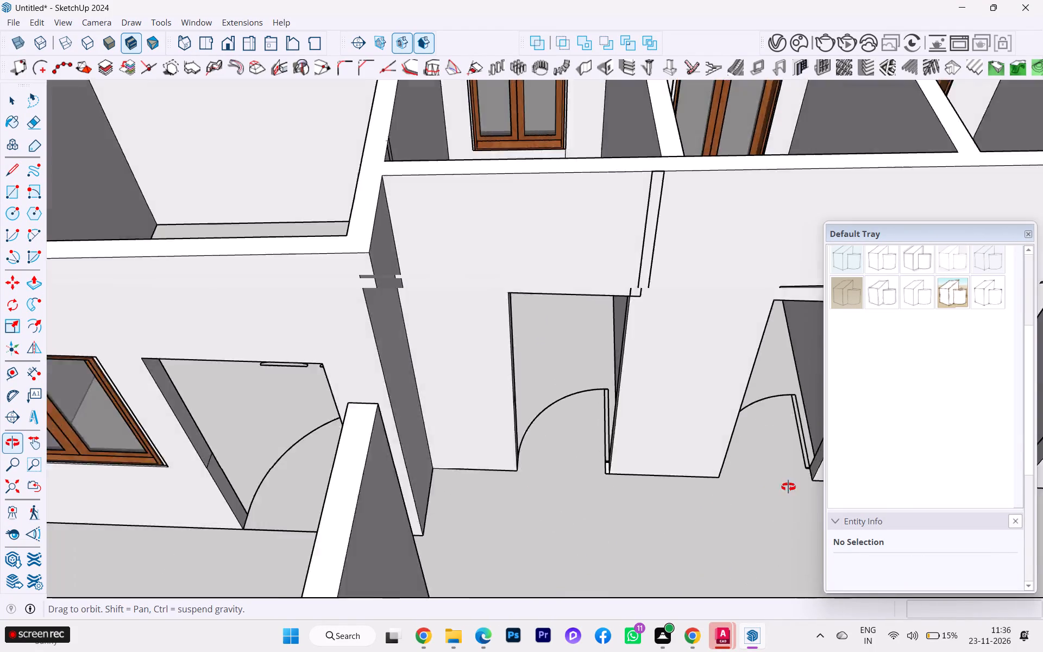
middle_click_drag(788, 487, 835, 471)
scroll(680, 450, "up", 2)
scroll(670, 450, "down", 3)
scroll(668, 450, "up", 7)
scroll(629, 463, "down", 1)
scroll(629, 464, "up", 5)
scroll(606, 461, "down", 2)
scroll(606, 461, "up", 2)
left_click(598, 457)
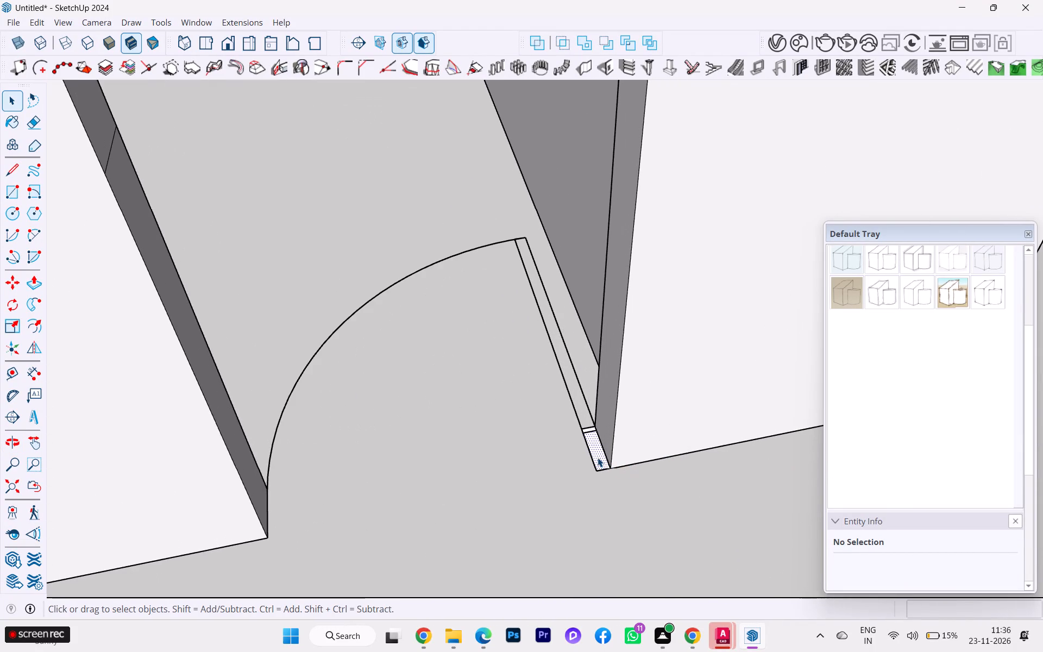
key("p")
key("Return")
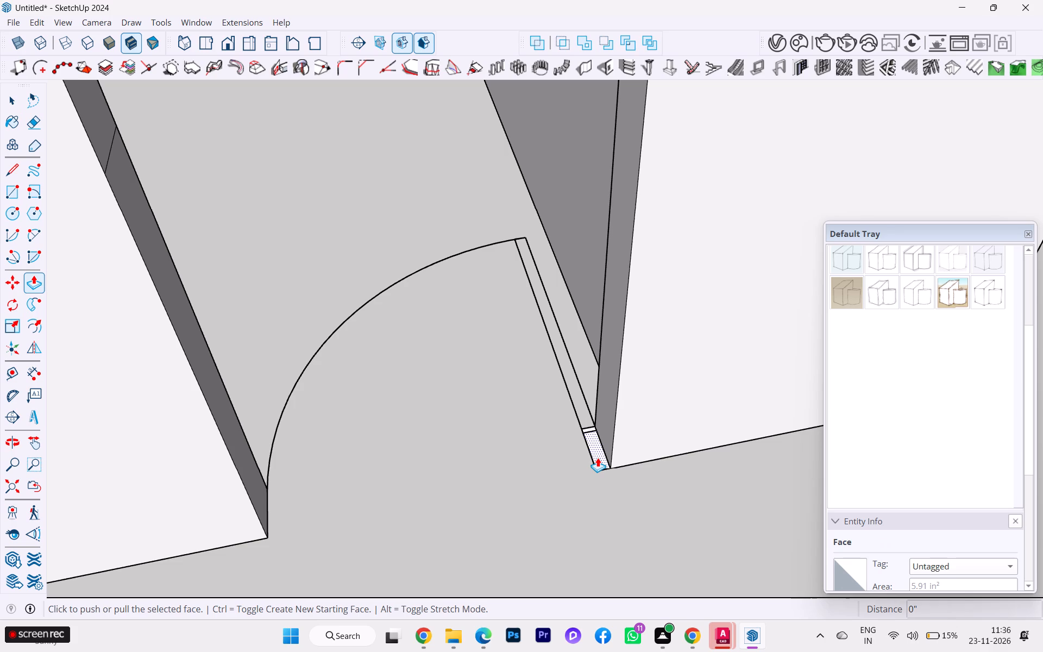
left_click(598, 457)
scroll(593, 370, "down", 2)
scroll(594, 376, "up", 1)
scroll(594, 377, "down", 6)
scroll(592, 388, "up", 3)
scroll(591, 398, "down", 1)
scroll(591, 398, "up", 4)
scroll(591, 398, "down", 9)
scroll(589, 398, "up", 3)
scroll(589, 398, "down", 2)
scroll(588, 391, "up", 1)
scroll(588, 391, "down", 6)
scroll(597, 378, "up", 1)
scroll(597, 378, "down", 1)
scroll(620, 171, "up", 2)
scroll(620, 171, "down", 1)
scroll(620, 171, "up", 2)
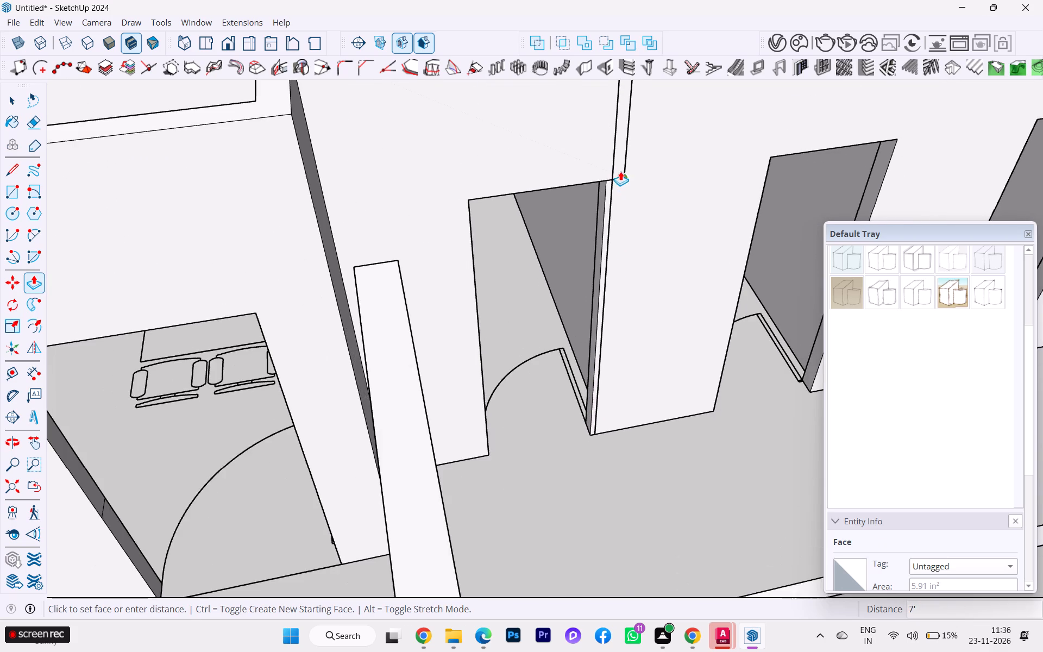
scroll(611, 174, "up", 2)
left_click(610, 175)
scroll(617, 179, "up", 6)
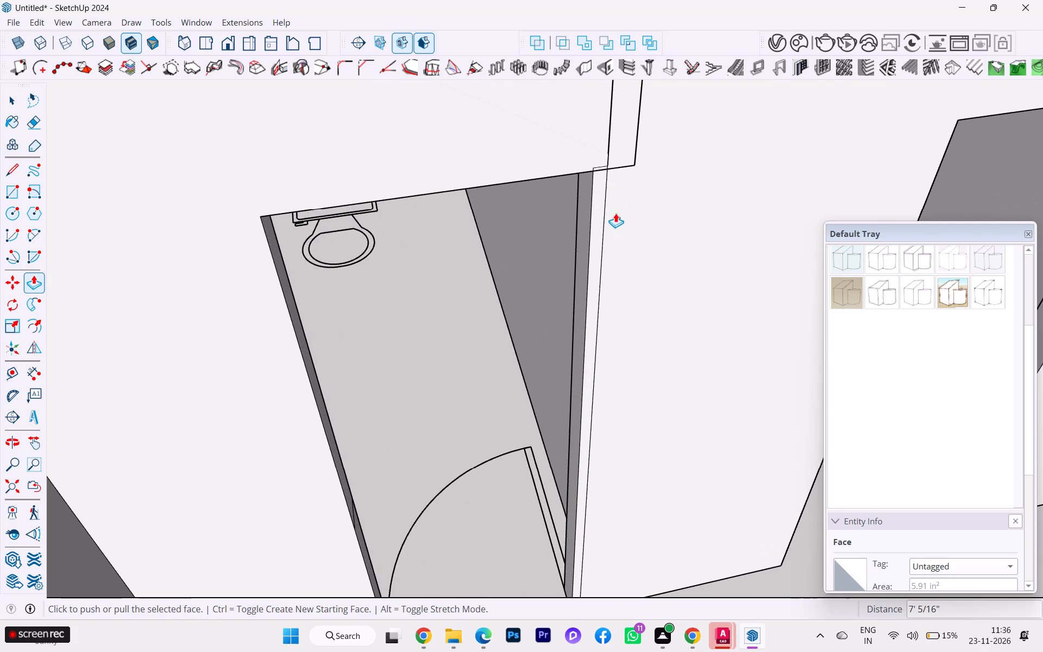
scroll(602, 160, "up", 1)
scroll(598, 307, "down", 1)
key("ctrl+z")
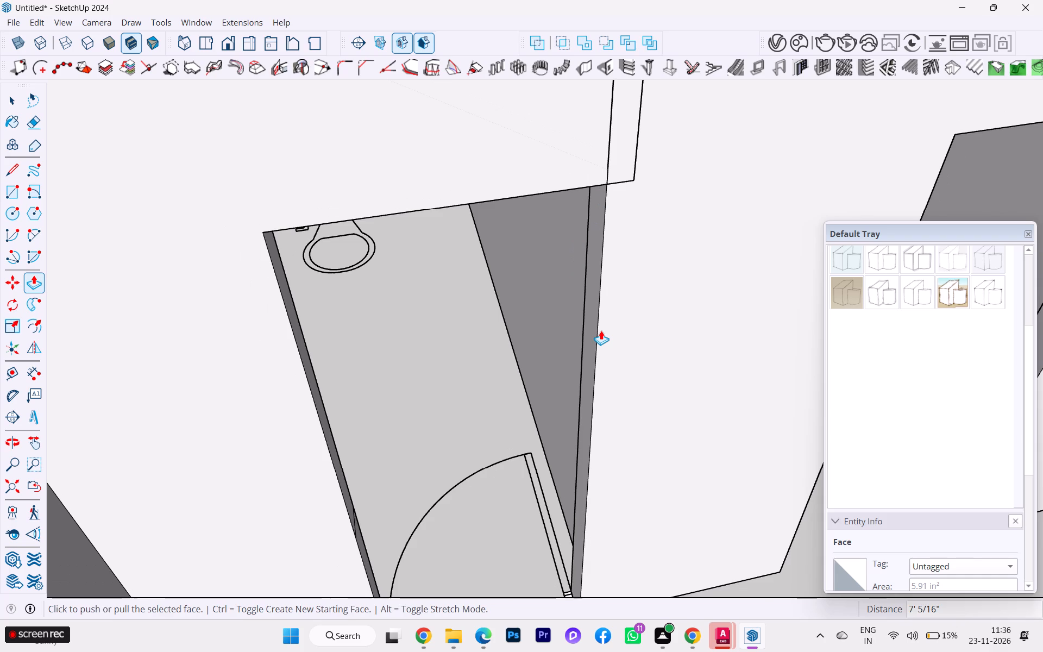
Extrude the small floor face at the toilet doorway's jamb upward 7', level with the doorway's top edge.
scroll(420, 322, "down", 2)
scroll(518, 531, "up", 2)
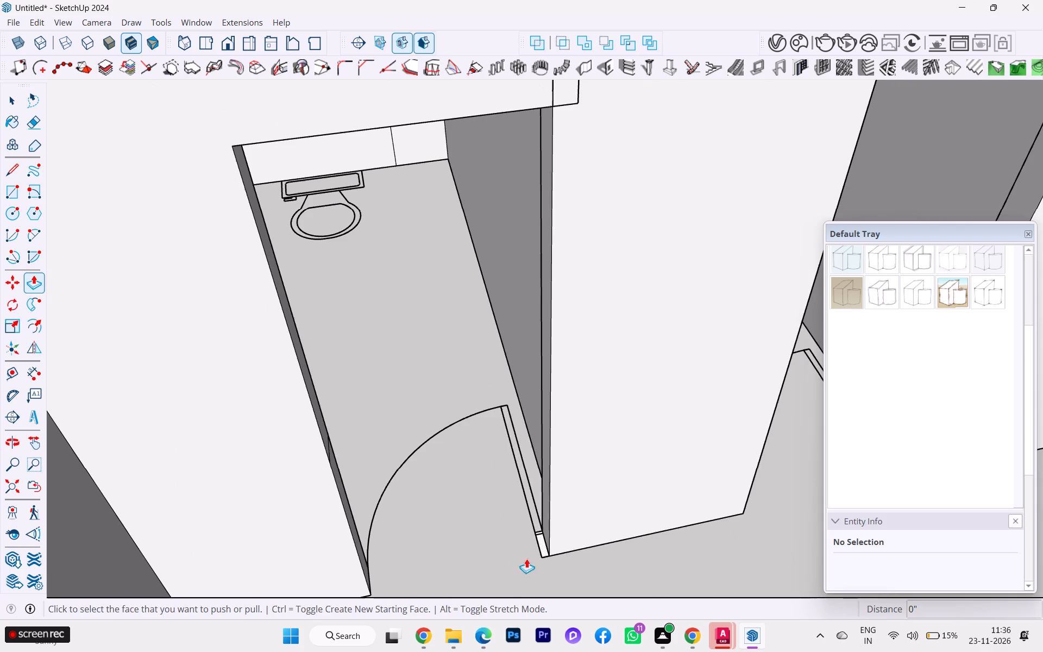
left_click(546, 548)
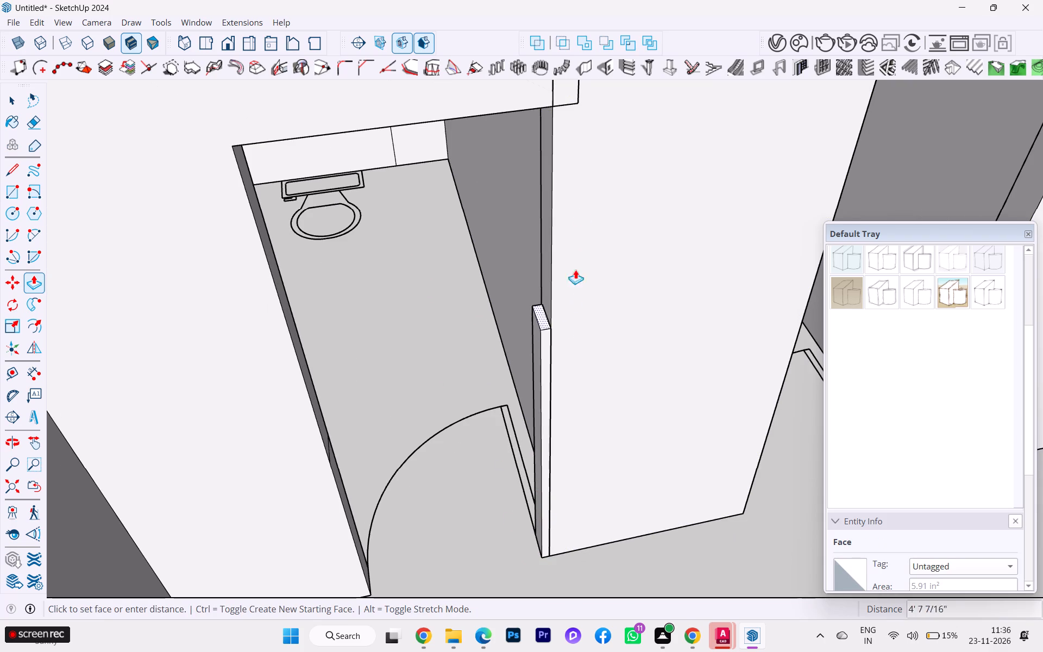
left_click(498, 111)
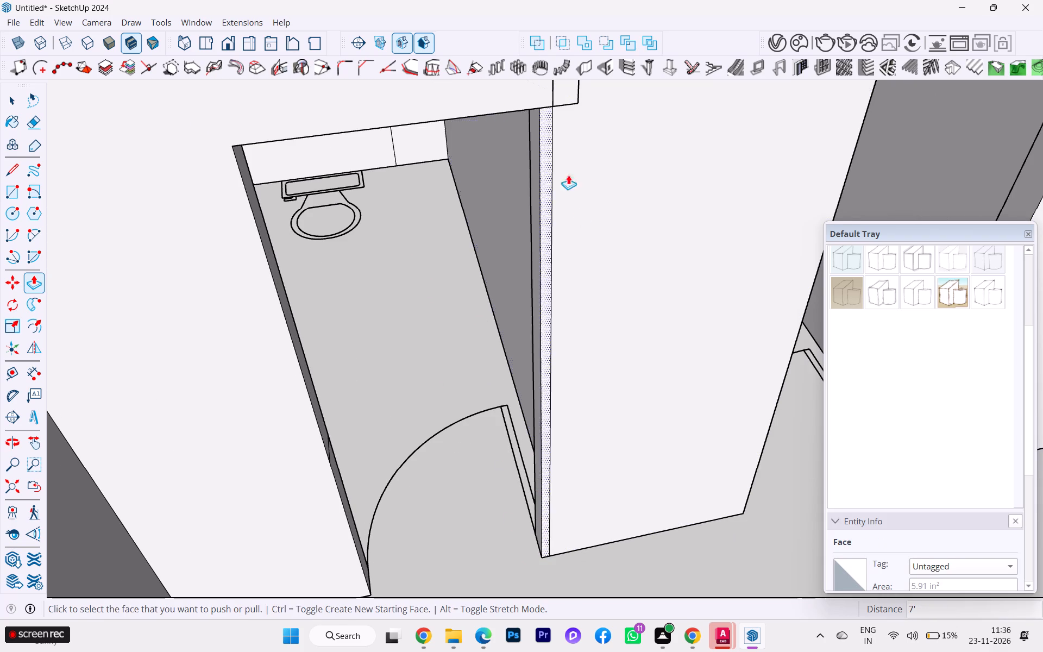
scroll(593, 226, "up", 1)
scroll(594, 232, "down", 2)
scroll(595, 244, "up", 1)
scroll(596, 286, "down", 12)
scroll(475, 330, "up", 1)
scroll(580, 318, "down", 2)
scroll(590, 321, "up", 1)
scroll(591, 321, "down", 3)
middle_click_drag(632, 340, 577, 334)
scroll(616, 284, "down", 3)
scroll(744, 327, "down", 3)
scroll(744, 328, "up", 1)
scroll(744, 329, "down", 1)
scroll(744, 329, "up", 2)
scroll(744, 329, "down", 1)
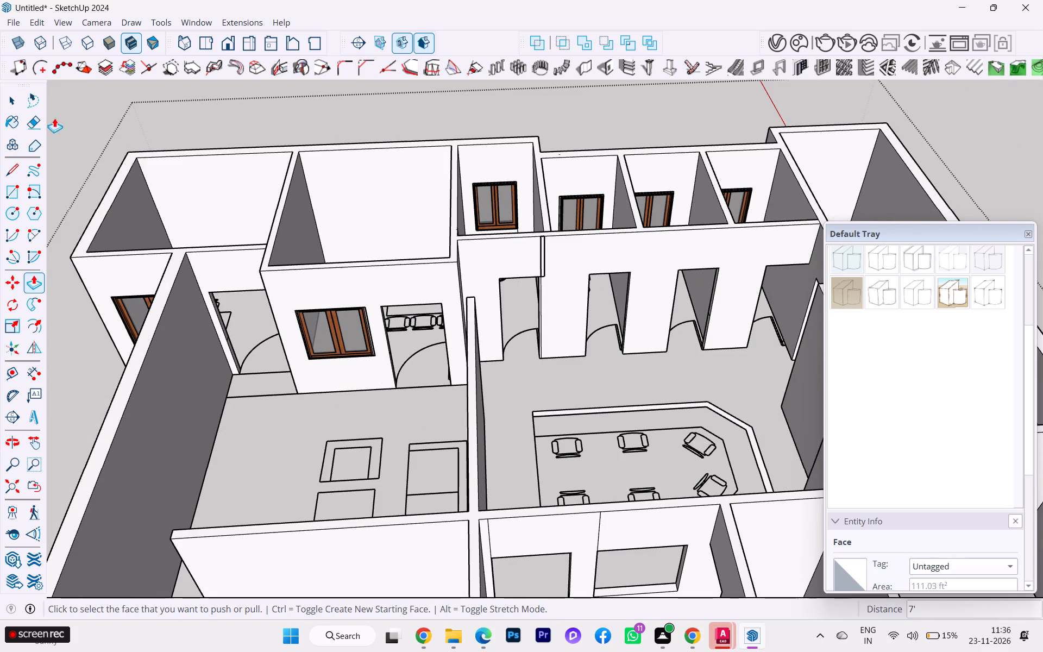
left_click(15, 93)
left_click(66, 112)
Open the wall group and erase the stray vertical edges above and below the interior window opening and above the adjacent doorway.
scroll(412, 241, "down", 4)
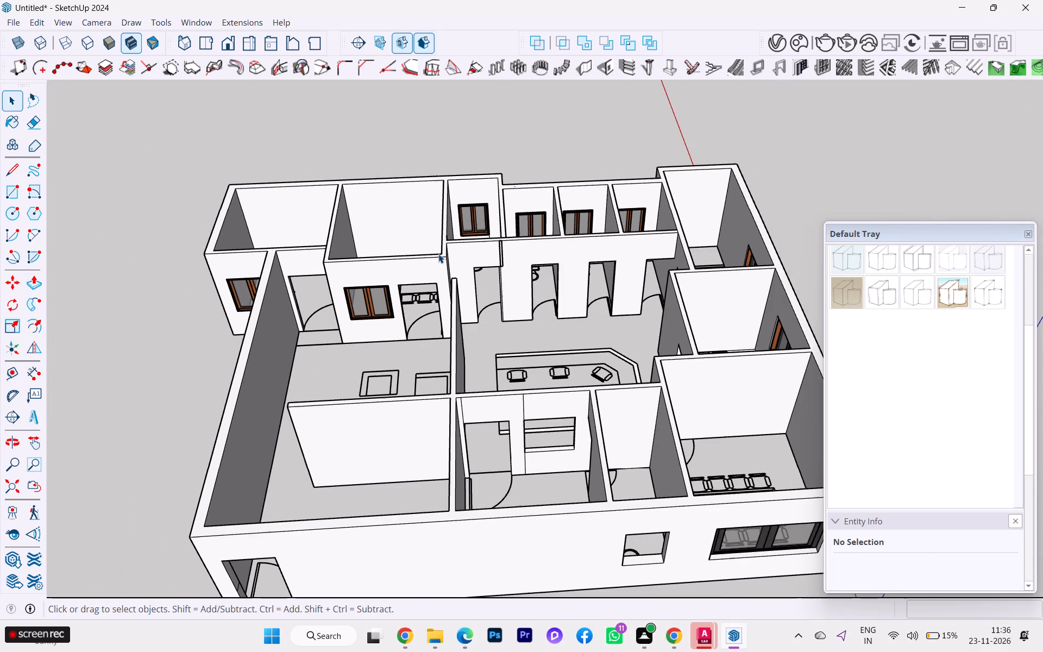
double_click(439, 256)
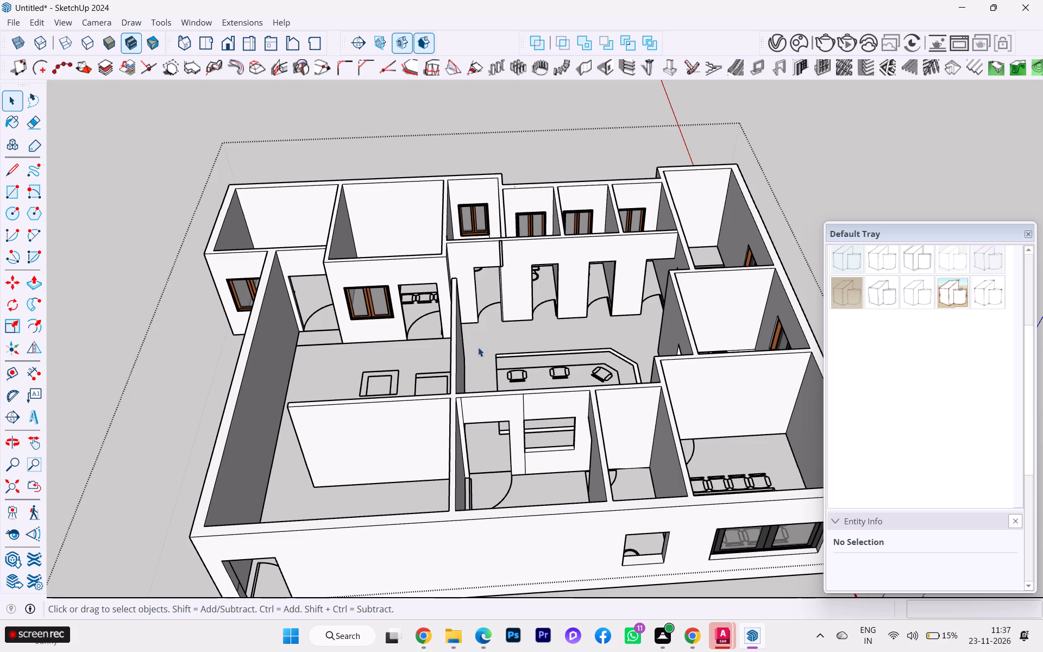
scroll(526, 436, "up", 1)
scroll(527, 438, "down", 1)
scroll(527, 442, "up", 4)
scroll(527, 445, "down", 2)
scroll(527, 445, "up", 1)
scroll(513, 415, "down", 2)
scroll(512, 412, "up", 3)
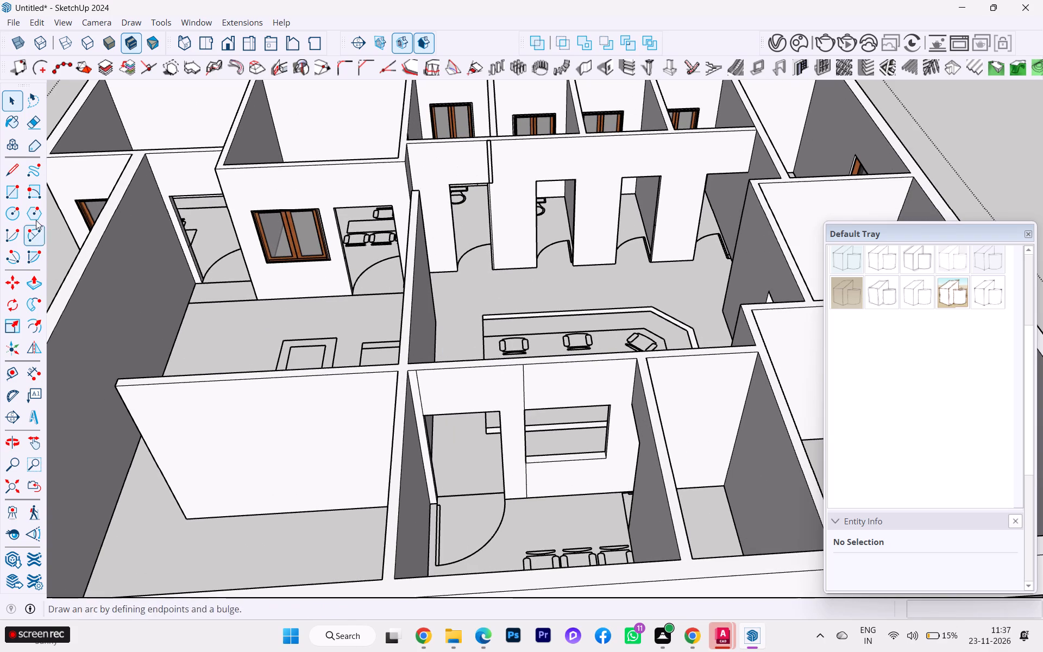
left_click(34, 126)
scroll(495, 436, "up", 1)
scroll(497, 435, "down", 1)
scroll(497, 435, "up", 3)
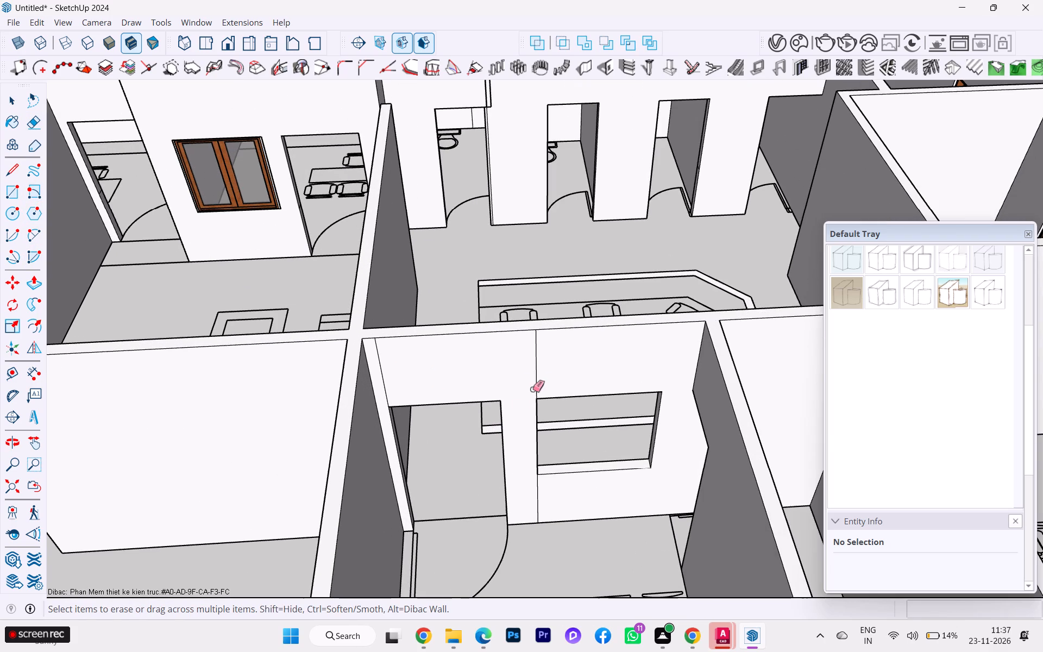
left_click(536, 353)
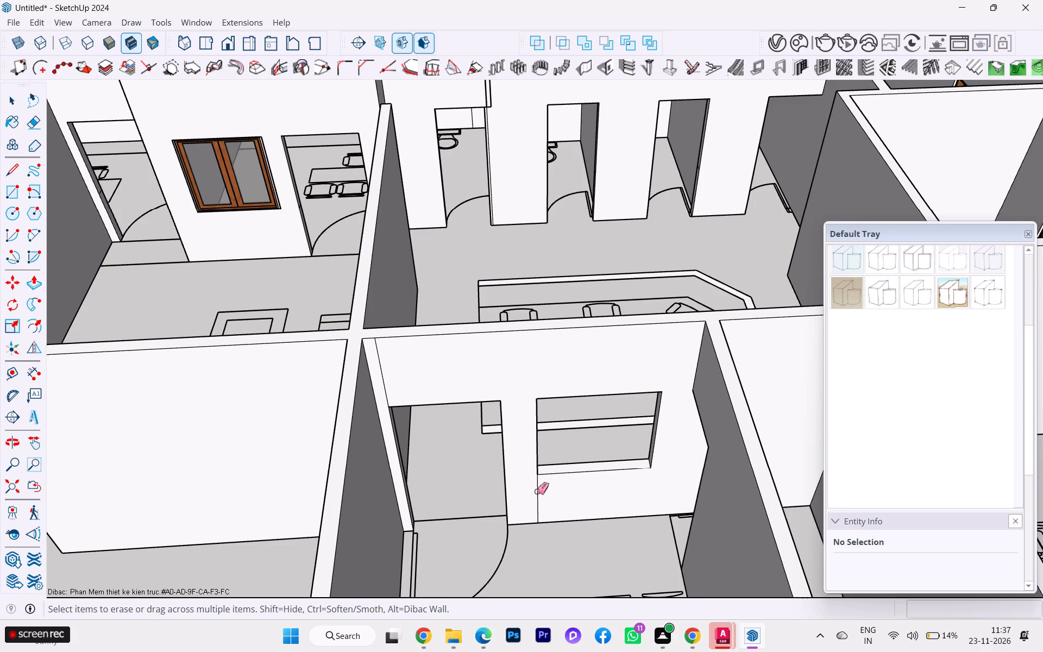
left_click(538, 491)
scroll(430, 324, "down", 3)
scroll(393, 349, "up", 4)
left_click(392, 353)
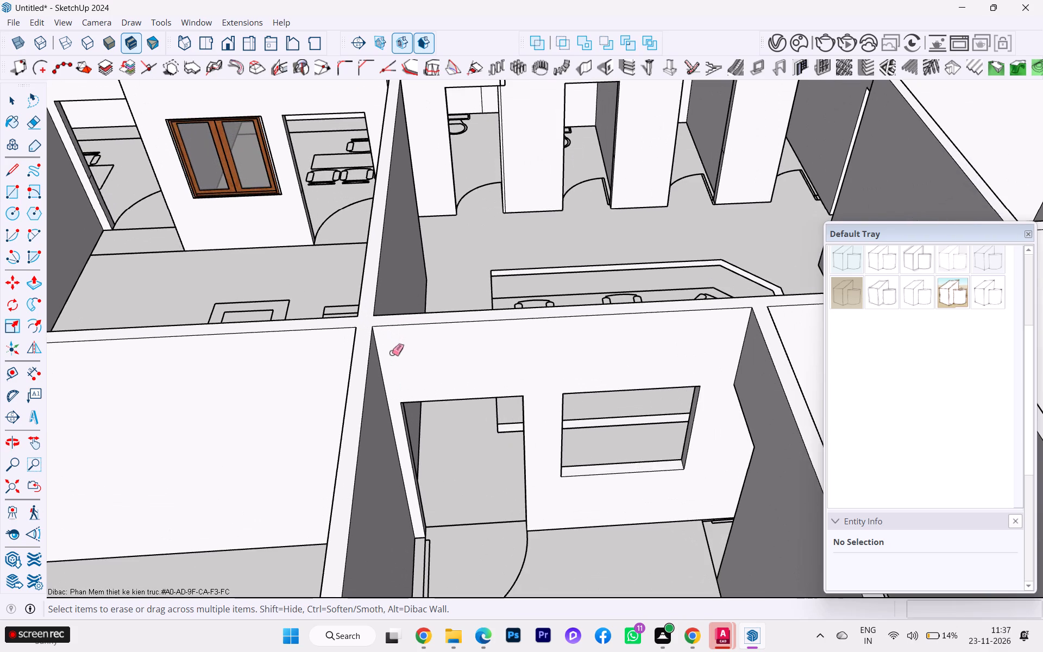
Erase the stray vertical edges below the windows of the two toilets farthest from the offices.
scroll(451, 365, "down", 5)
scroll(397, 336, "down", 4)
scroll(398, 336, "up", 1)
scroll(398, 336, "down", 1)
scroll(461, 356, "down", 4)
middle_click_drag(620, 392, 658, 486)
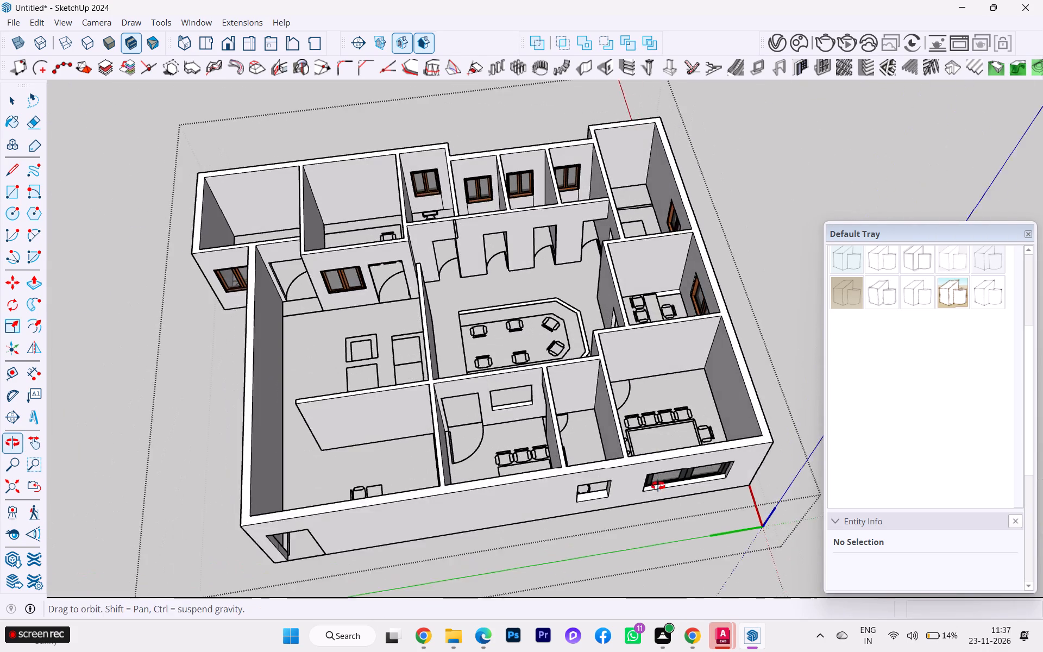
middle_click_drag(658, 486, 662, 494)
scroll(596, 214, "up", 6)
scroll(562, 133, "up", 7)
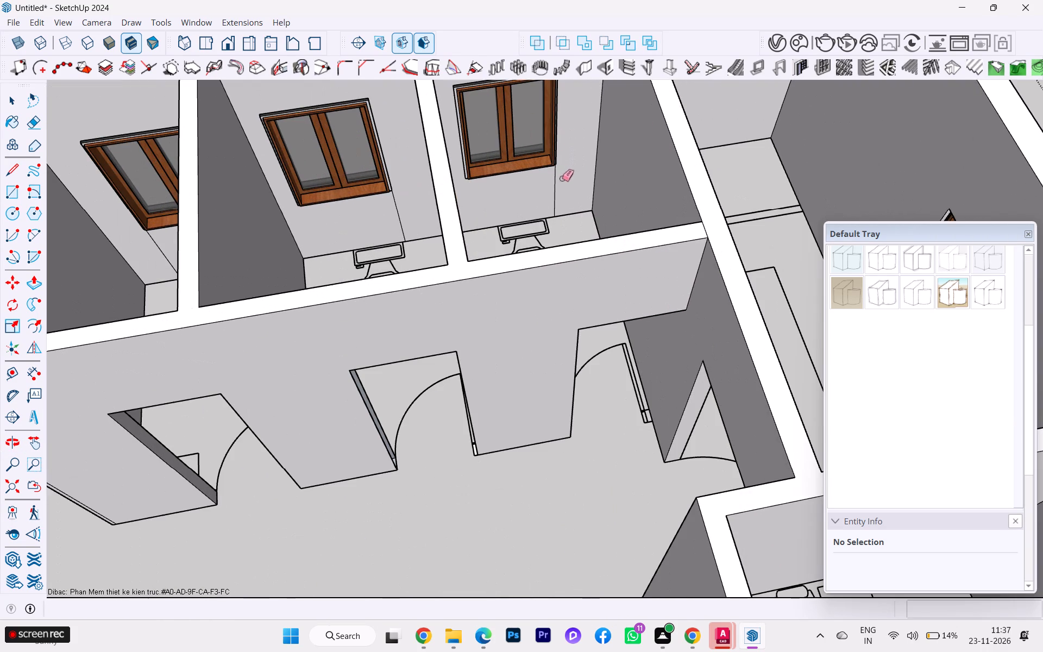
left_click(557, 184)
left_click(399, 210)
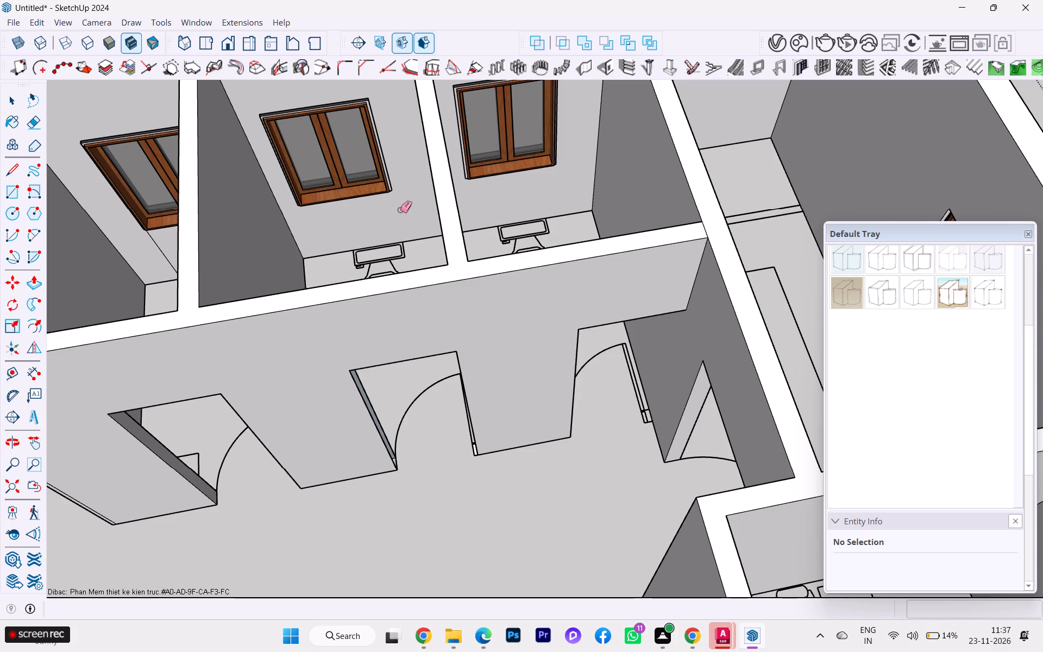
Erase the stray vertical edges below the windows of the two remaining toilets nearest the offices.
scroll(677, 198, "down", 4)
scroll(738, 198, "down", 2)
scroll(738, 198, "up", 1)
scroll(428, 221, "up", 3)
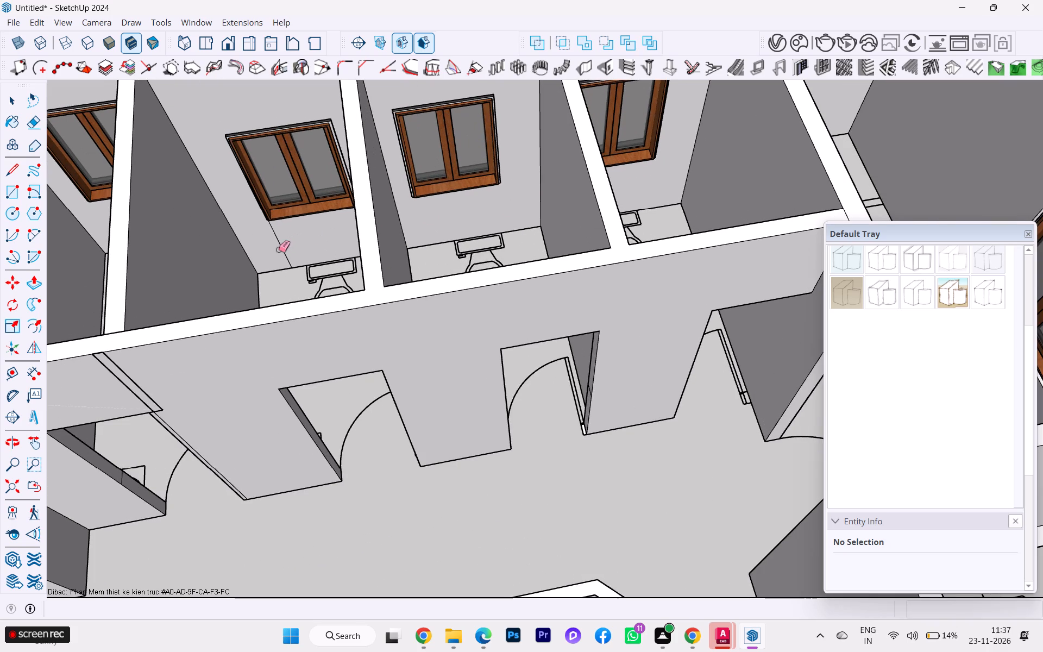
left_click(278, 249)
left_click(281, 245)
scroll(803, 192, "down", 5)
scroll(890, 173, "down", 1)
scroll(890, 173, "up", 1)
scroll(890, 173, "down", 2)
scroll(477, 183, "up", 2)
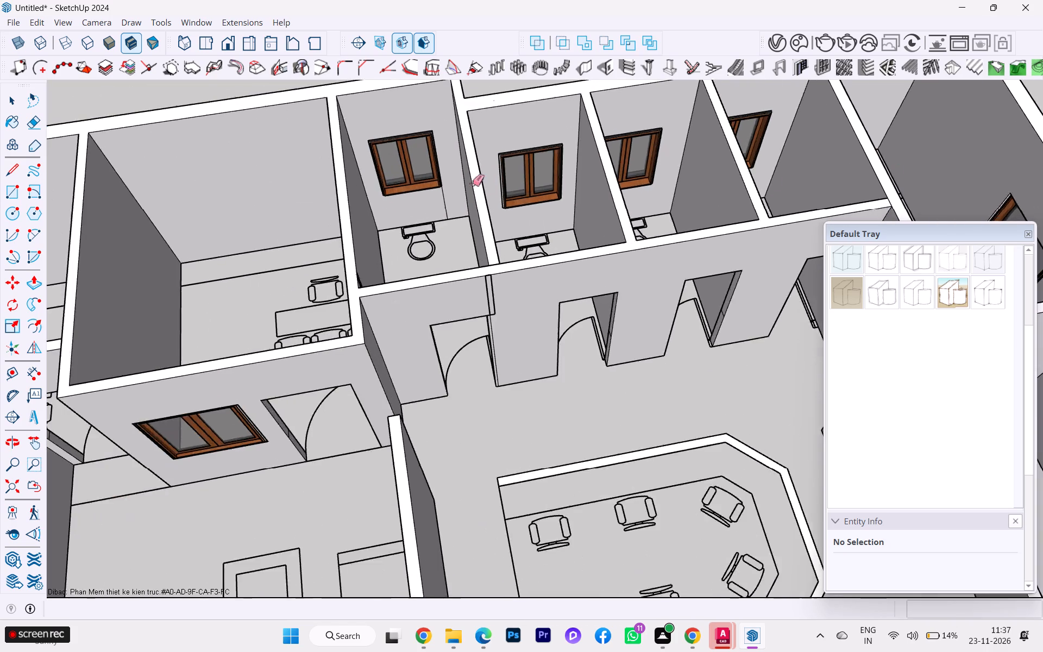
scroll(472, 183, "up", 3)
left_click(432, 204)
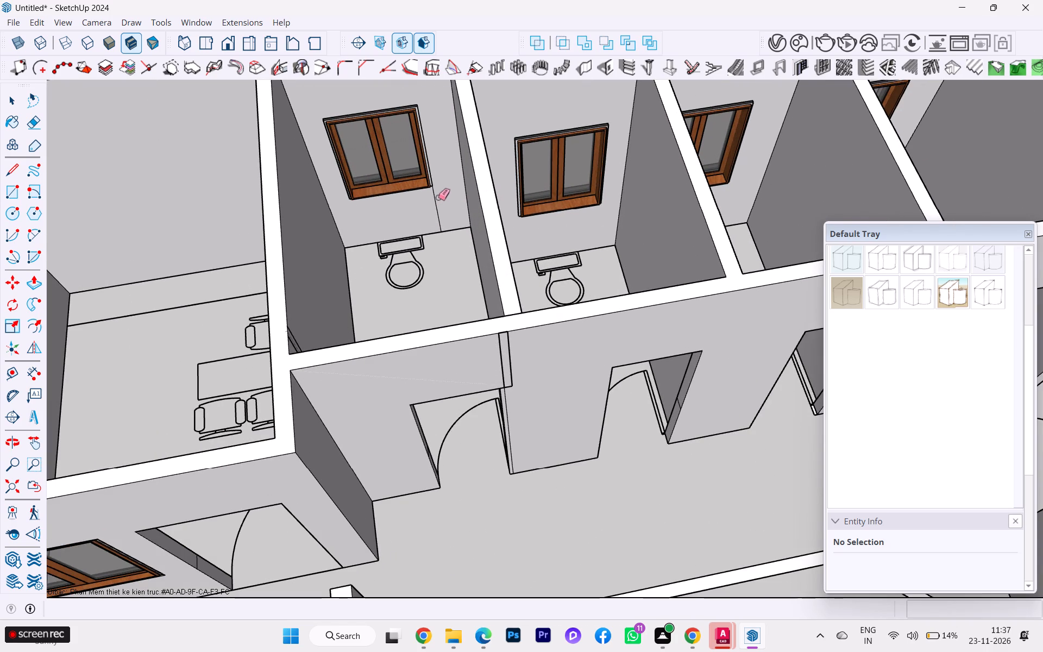
left_click(438, 197)
left_click(437, 200)
Examine the first toilet doorway, the narrow strip above it and the surrounding walls for remaining stray edges.
scroll(813, 172, "down", 1)
scroll(815, 172, "up", 3)
scroll(822, 173, "down", 5)
scroll(826, 171, "up", 1)
scroll(825, 171, "down", 2)
scroll(824, 171, "up", 4)
scroll(607, 168, "down", 3)
scroll(603, 168, "up", 1)
scroll(602, 169, "down", 1)
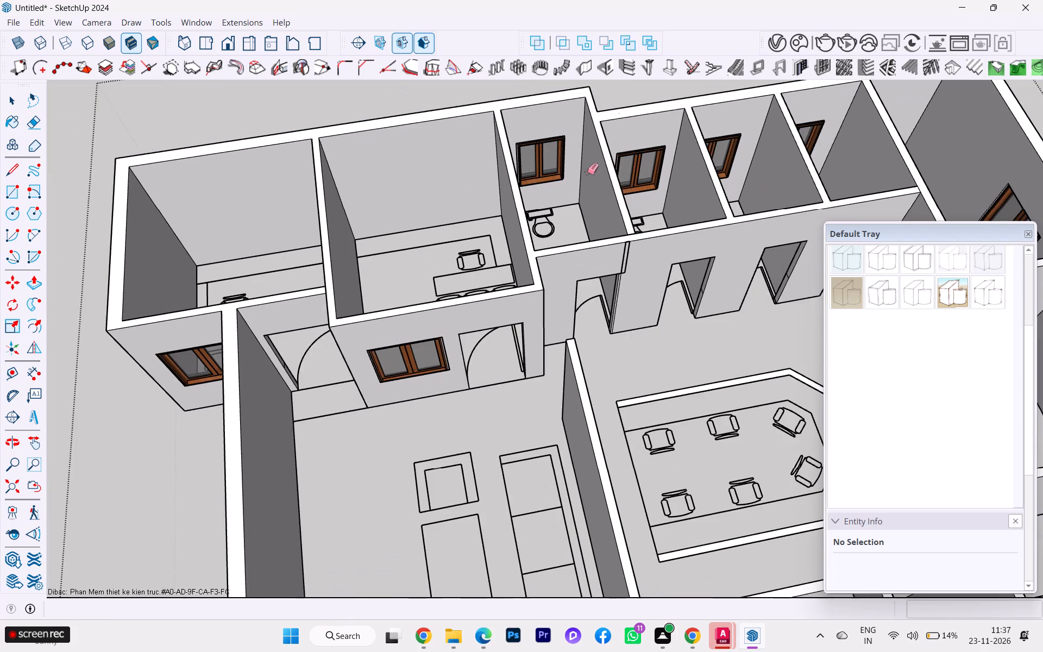
scroll(558, 178, "down", 2)
scroll(558, 178, "up", 3)
middle_click_drag(549, 180, 502, 115)
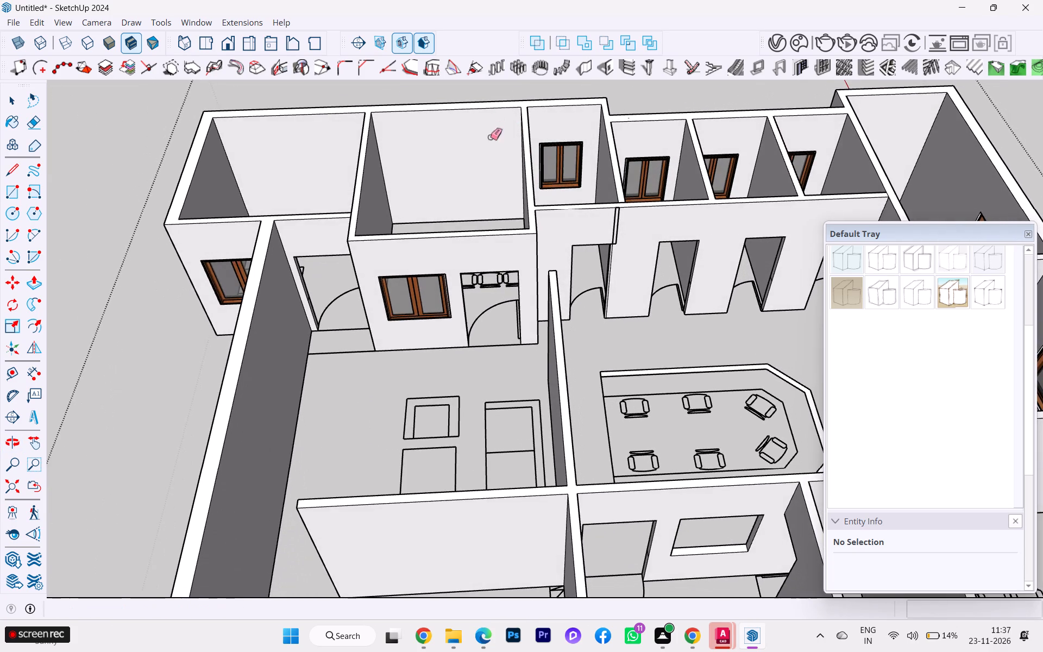
scroll(658, 229, "up", 3)
scroll(659, 229, "down", 1)
scroll(659, 229, "up", 1)
scroll(619, 246, "up", 2)
scroll(618, 246, "down", 2)
scroll(618, 246, "up", 5)
scroll(610, 251, "down", 2)
scroll(610, 251, "up", 5)
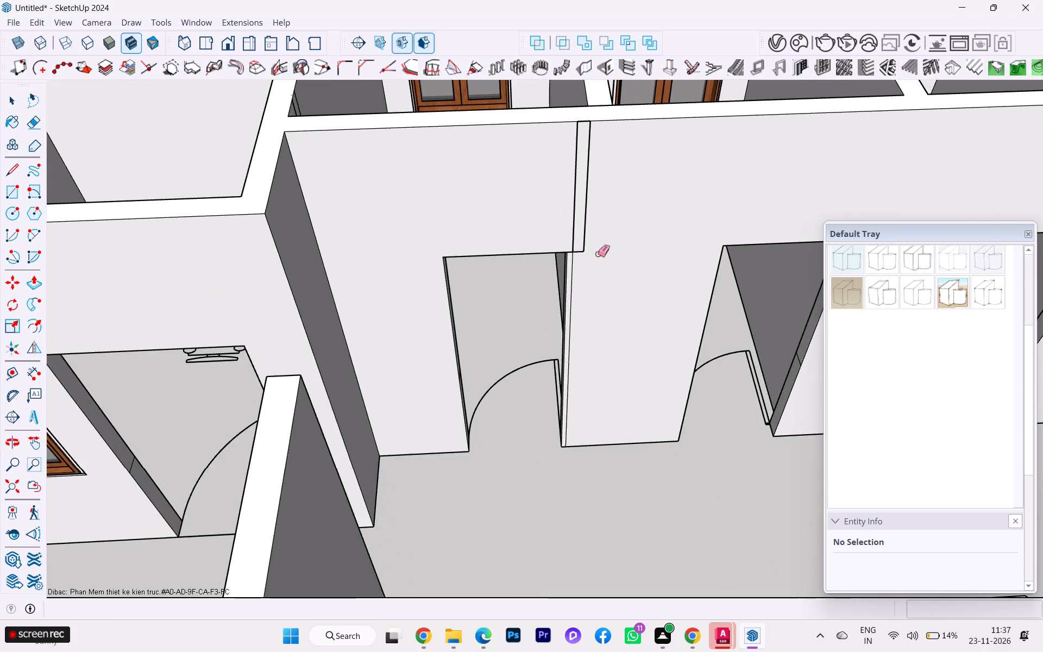
scroll(593, 260, "down", 1)
middle_click_drag(589, 262, 535, 253)
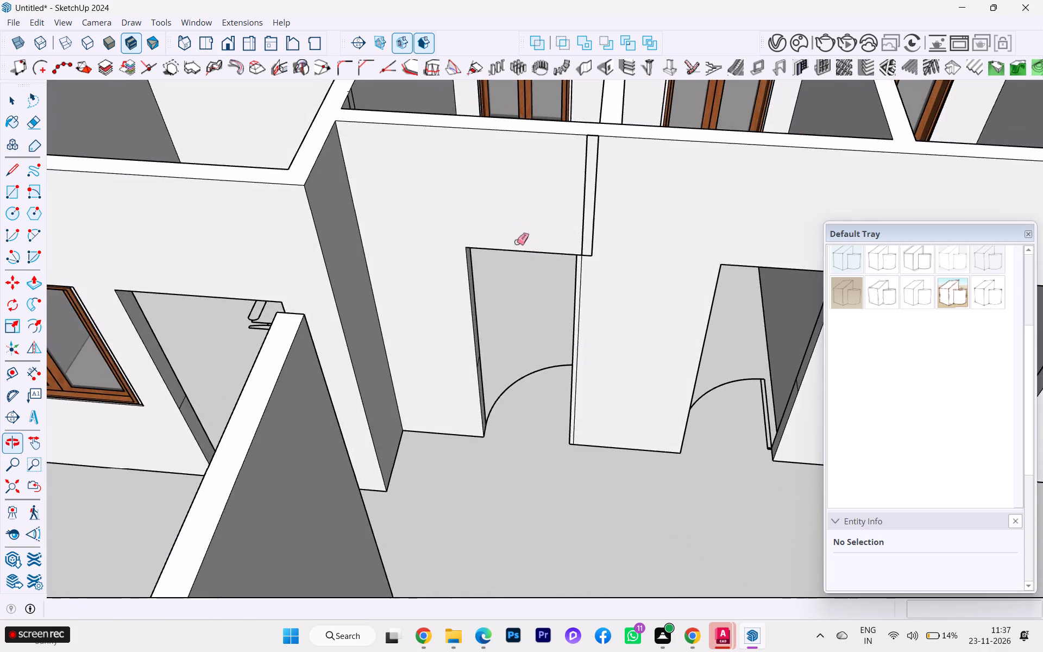
scroll(506, 221, "down", 14)
scroll(583, 225, "up", 1)
scroll(583, 225, "down", 4)
scroll(583, 225, "up", 1)
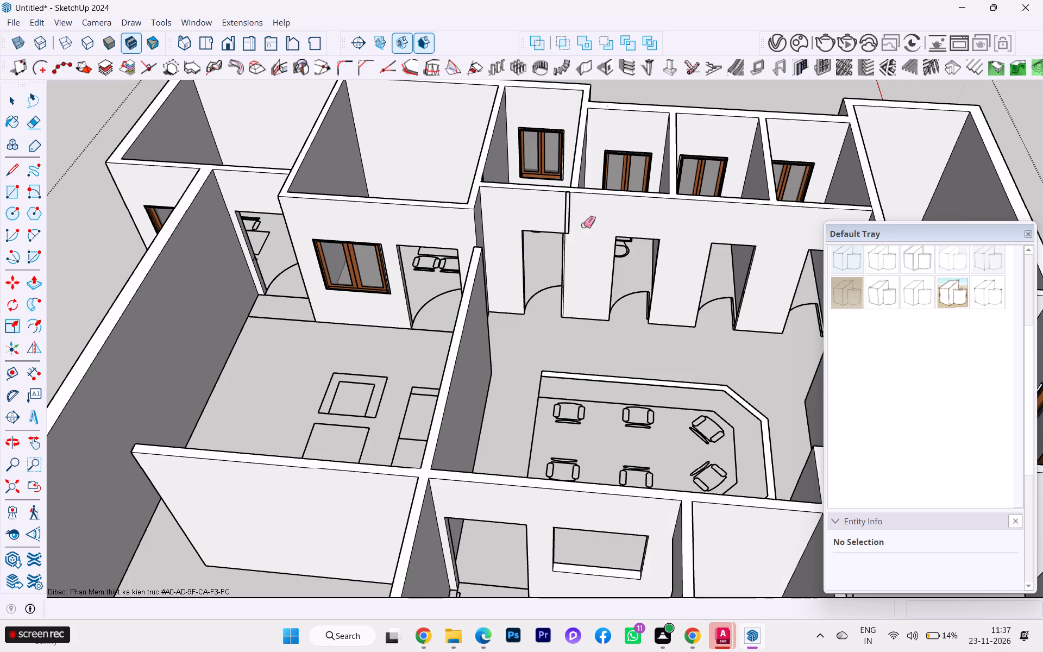
Erase the stray edge across the jamb of the corner office doorway beside the long side wall.
scroll(204, 252, "up", 6)
scroll(305, 265, "down", 1)
scroll(305, 265, "up", 1)
scroll(305, 265, "down", 1)
scroll(305, 265, "up", 3)
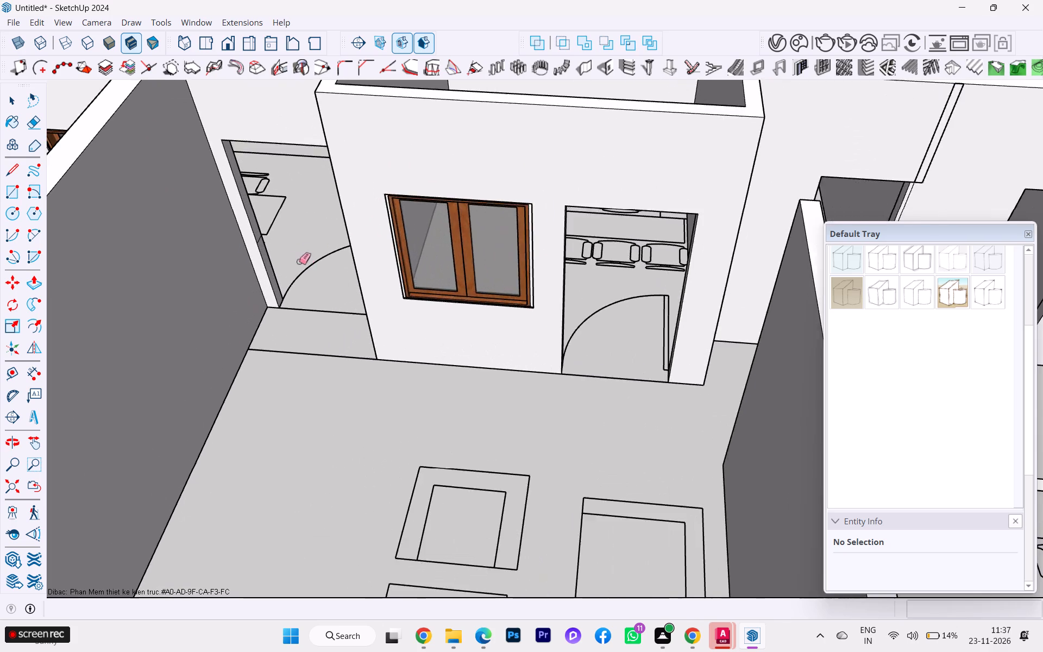
scroll(299, 261, "up", 4)
scroll(252, 226, "down", 1)
scroll(252, 226, "up", 3)
left_click(242, 233)
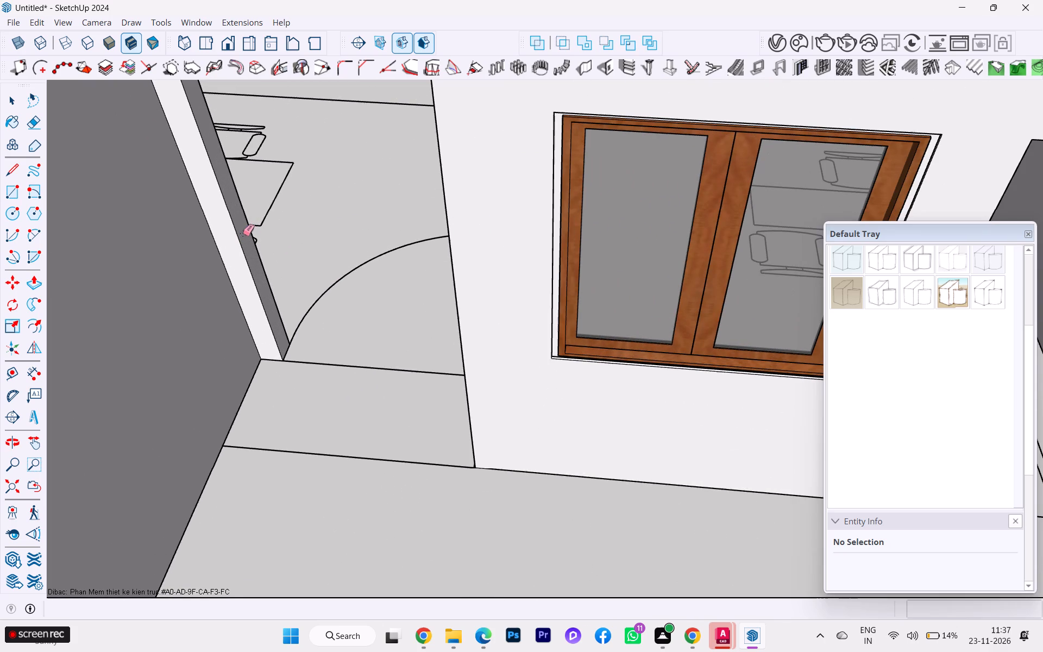
Erase the stray edge across the jamb of the office doorway beside the two-pane wooden window.
scroll(198, 222, "down", 3)
scroll(180, 208, "up", 1)
scroll(179, 208, "down", 3)
scroll(177, 204, "up", 2)
scroll(175, 202, "down", 3)
scroll(173, 188, "up", 1)
scroll(175, 189, "down", 3)
middle_click_drag(612, 337, 391, 282)
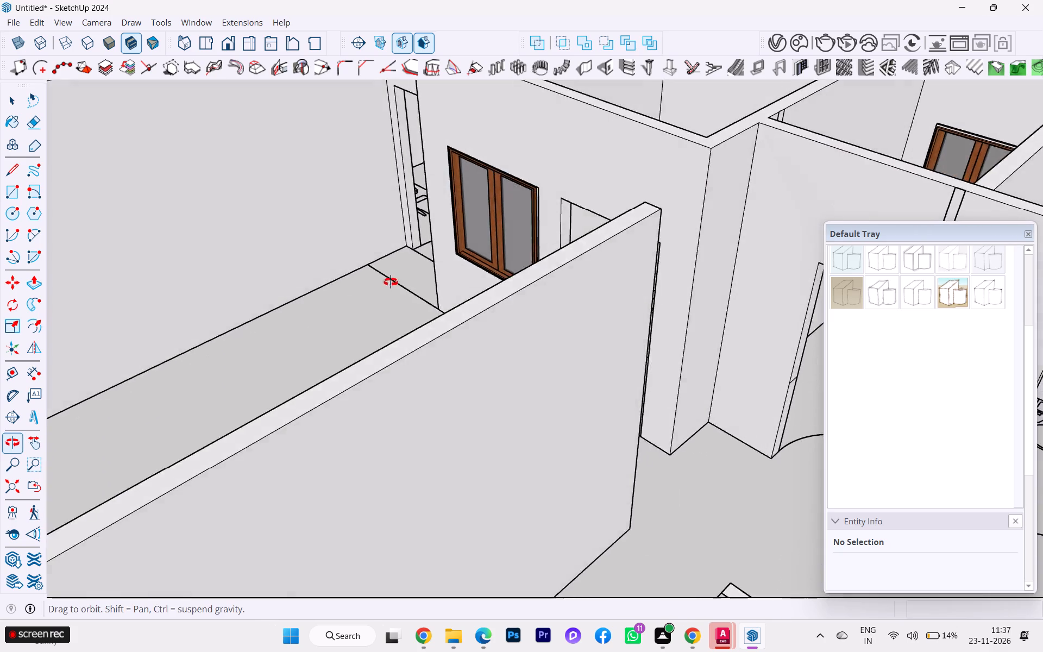
middle_click_drag(391, 282, 426, 310)
scroll(512, 328, "up", 8)
left_click(610, 286)
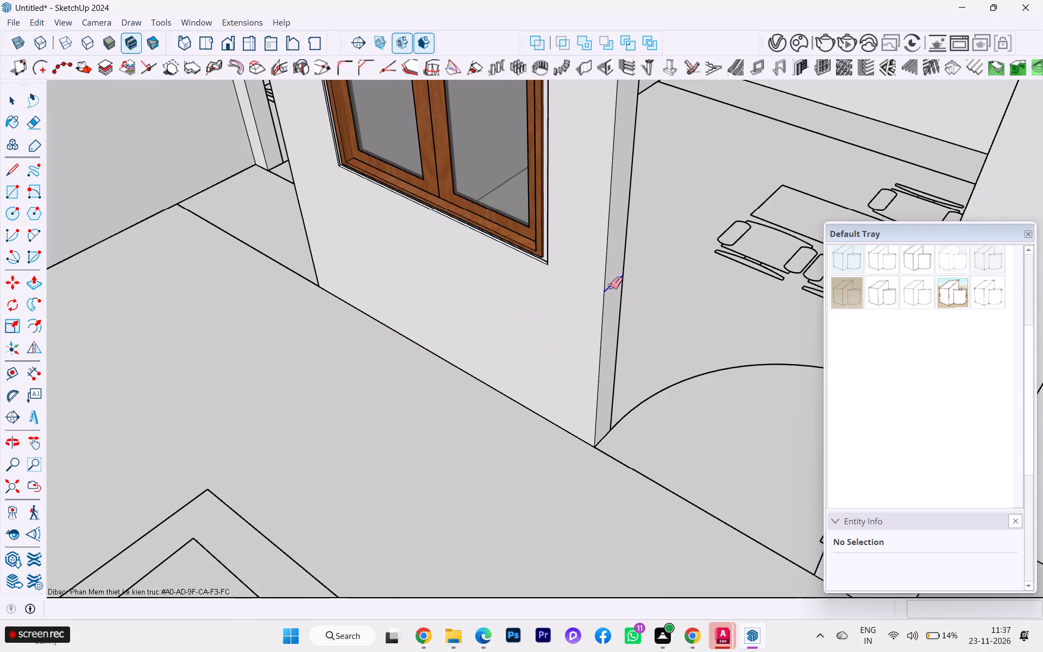
Erase the stray edge across the jamb of the first toilet doorway next to the projecting wall corner.
scroll(590, 268, "down", 4)
scroll(475, 256, "down", 2)
scroll(461, 256, "up", 1)
scroll(457, 256, "down", 3)
scroll(420, 249, "up", 3)
scroll(420, 249, "down", 1)
scroll(613, 239, "down", 3)
scroll(615, 239, "up", 1)
scroll(618, 239, "down", 1)
scroll(621, 239, "up", 1)
scroll(622, 239, "down", 1)
scroll(622, 239, "up", 1)
scroll(677, 237, "down", 3)
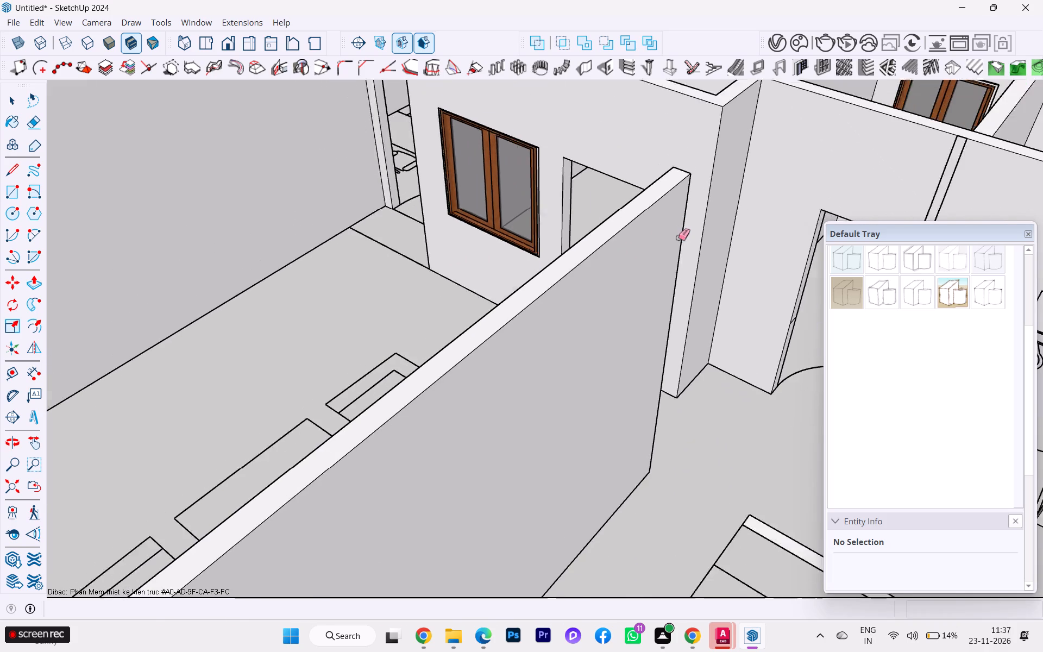
scroll(678, 237, "down", 7)
scroll(781, 284, "up", 10)
scroll(767, 299, "down", 2)
middle_click_drag(758, 294, 677, 275)
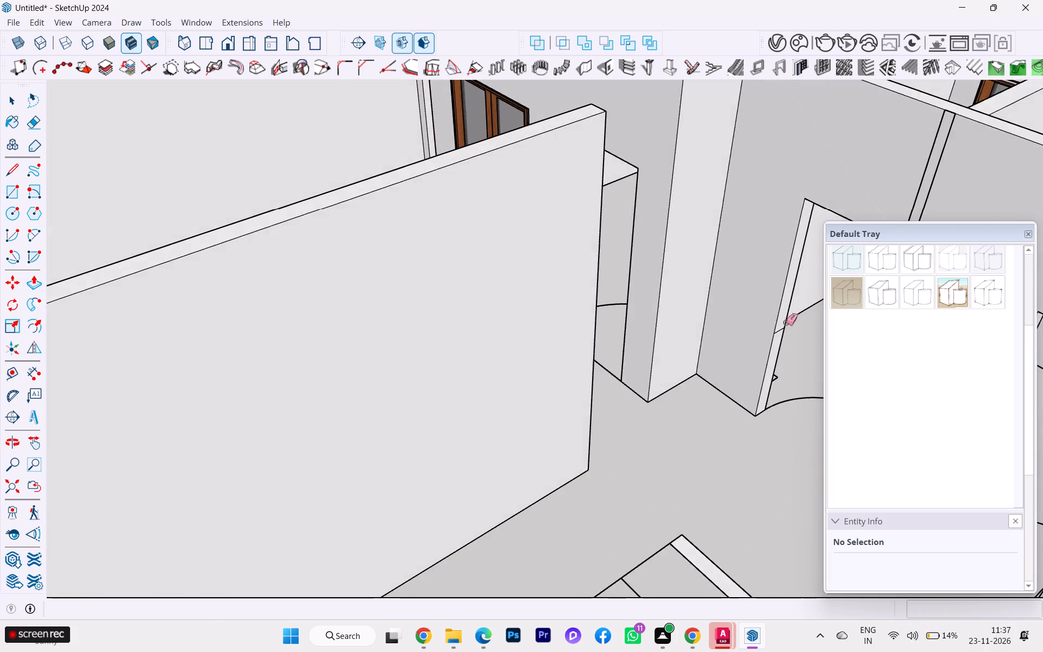
scroll(788, 324, "up", 5)
left_click(768, 330)
Draw a 5" by 7' rectangle over the dark jamb face of the third toilet doorway, from floor corner to head.
scroll(516, 147, "down", 11)
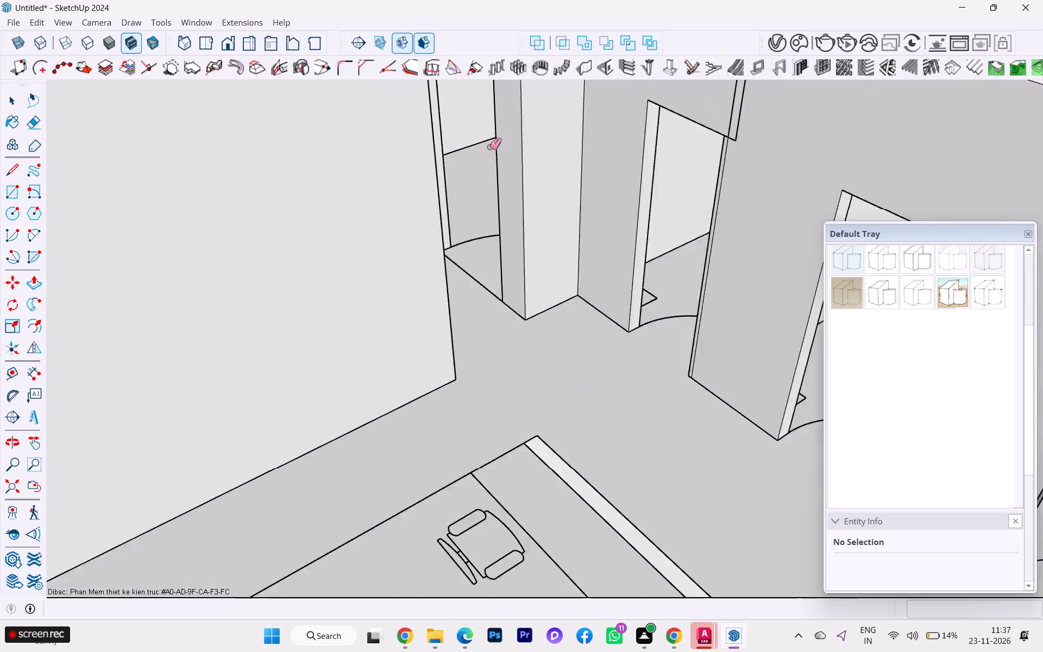
scroll(489, 147, "down", 7)
scroll(540, 204, "up", 1)
scroll(541, 205, "down", 5)
scroll(691, 261, "up", 2)
scroll(713, 275, "down", 1)
scroll(737, 279, "up", 1)
middle_click_drag(748, 278, 793, 293)
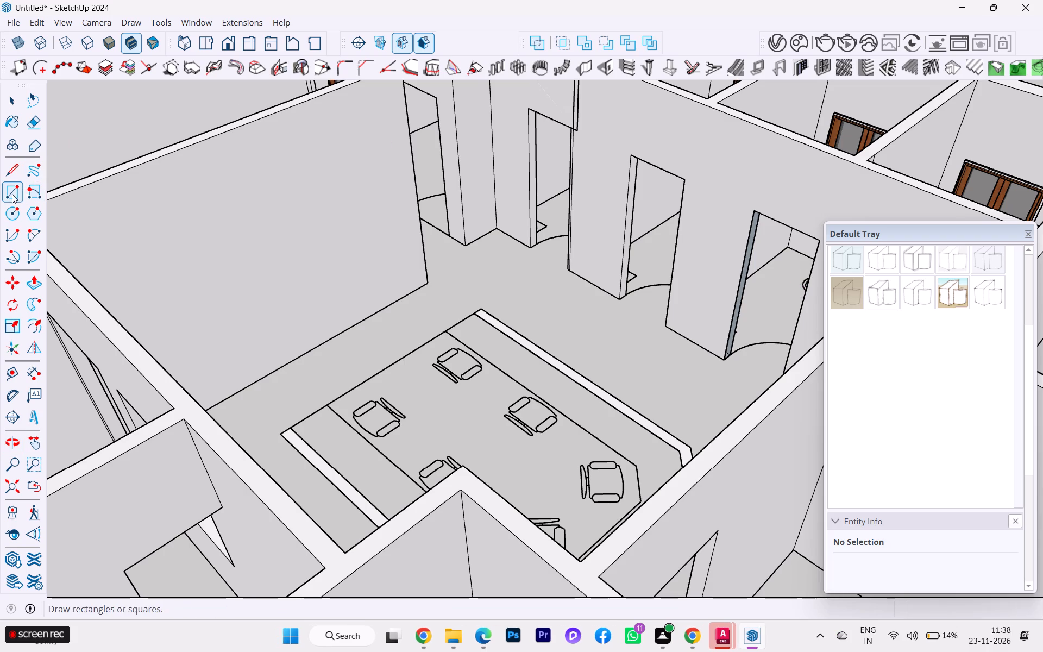
left_click(11, 194)
scroll(767, 393, "up", 4)
scroll(742, 338, "down", 1)
scroll(740, 338, "up", 5)
scroll(729, 345, "down", 2)
scroll(729, 346, "up", 4)
scroll(711, 366, "down", 1)
scroll(711, 366, "up", 2)
scroll(711, 367, "down", 1)
scroll(709, 368, "up", 2)
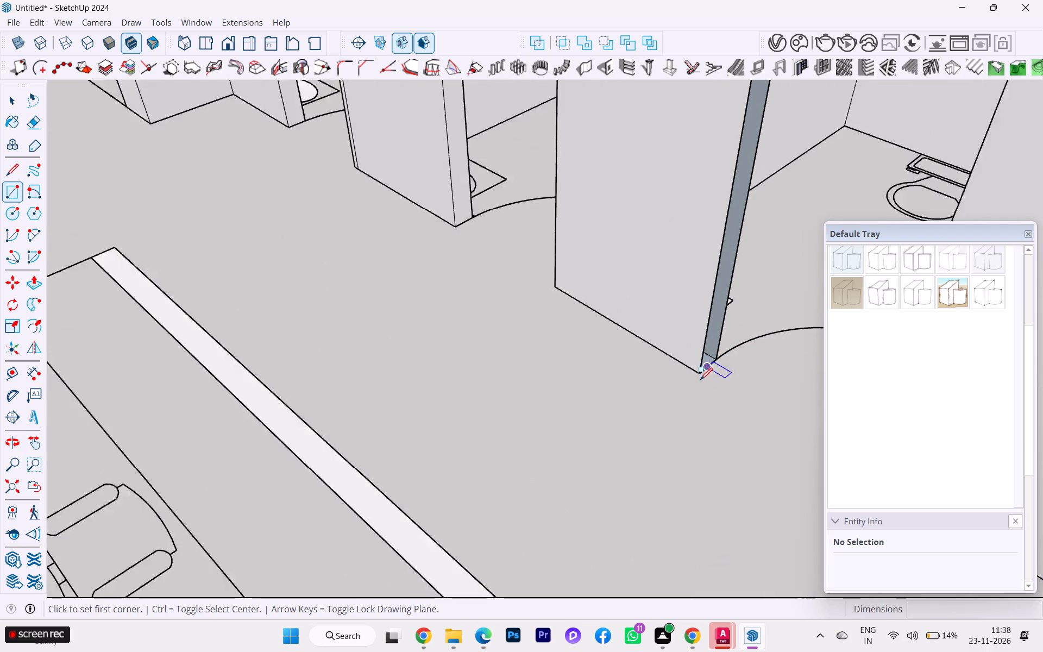
scroll(723, 365, "up", 3)
scroll(694, 366, "down", 1)
scroll(693, 368, "up", 2)
left_click(690, 375)
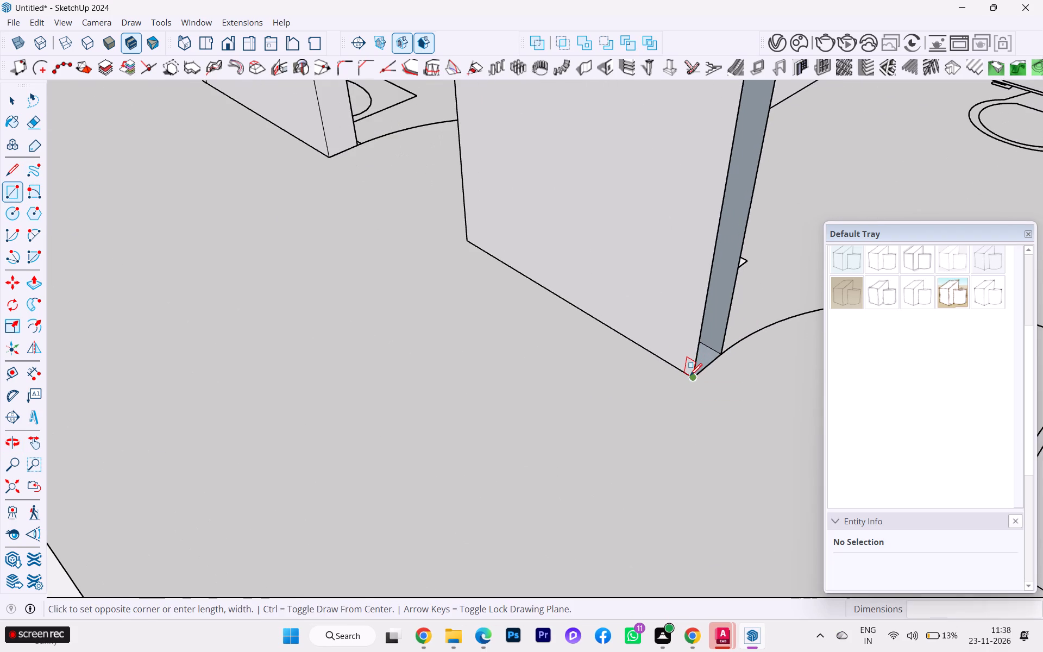
scroll(728, 293, "down", 9)
scroll(720, 364, "up", 4)
scroll(720, 365, "down", 9)
scroll(715, 379, "up", 2)
scroll(715, 379, "down", 2)
scroll(715, 379, "up", 1)
scroll(715, 379, "down", 1)
scroll(715, 380, "up", 3)
scroll(715, 380, "down", 6)
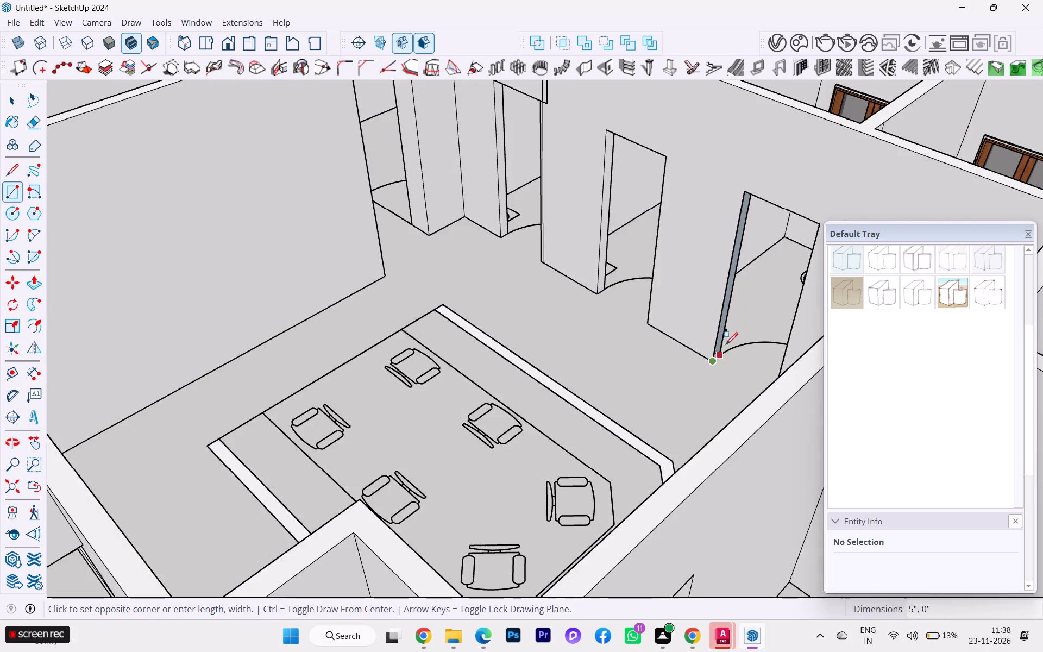
scroll(726, 344, "down", 2)
scroll(749, 219, "up", 5)
middle_click_drag(749, 217, 744, 137)
scroll(770, 196, "down", 1)
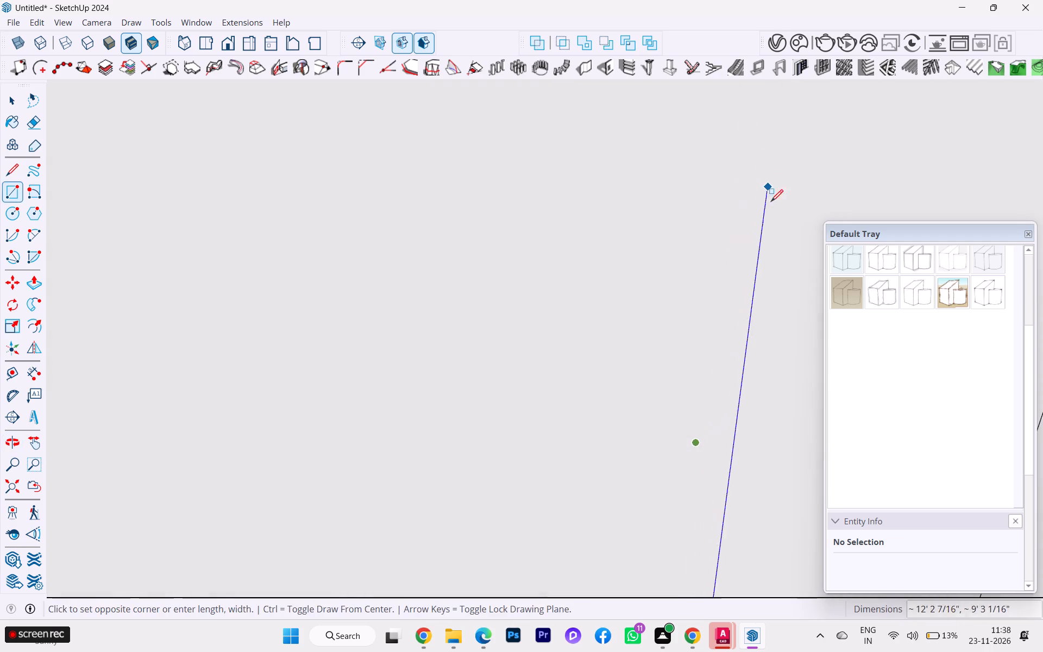
middle_click_drag(771, 203, 824, 361)
scroll(814, 371, "down", 7)
scroll(712, 390, "up", 2)
scroll(712, 390, "down", 2)
scroll(709, 390, "up", 1)
scroll(708, 388, "down", 1)
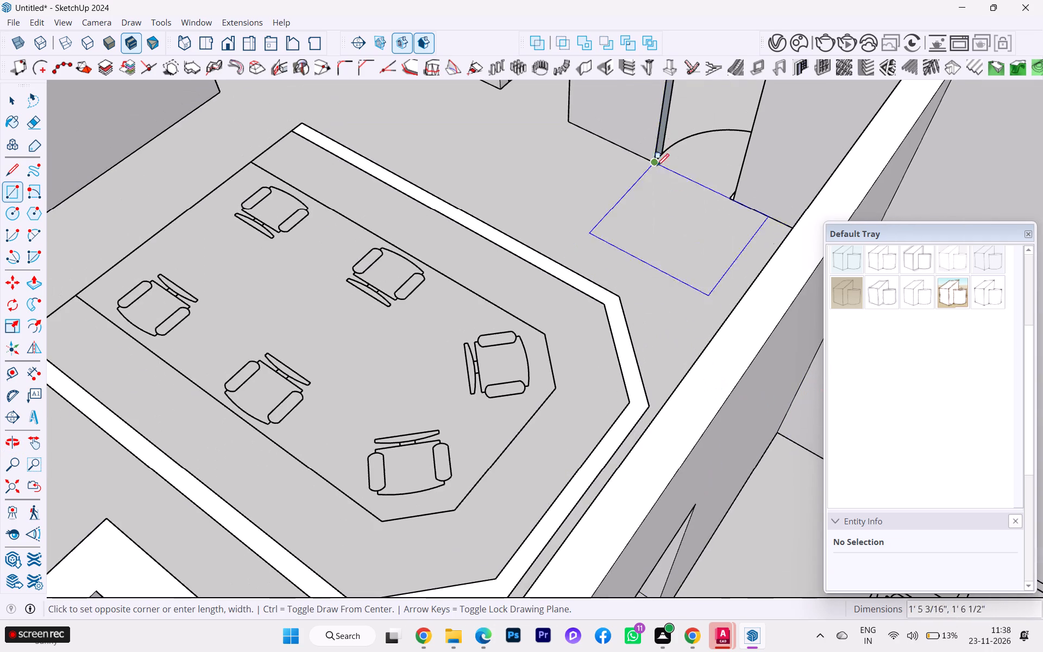
scroll(674, 86, "down", 2)
scroll(682, 194, "down", 1)
scroll(682, 194, "up", 3)
scroll(682, 194, "down", 2)
scroll(682, 194, "up", 2)
scroll(682, 195, "down", 4)
scroll(668, 250, "down", 2)
scroll(667, 255, "up", 5)
scroll(667, 81, "up", 1)
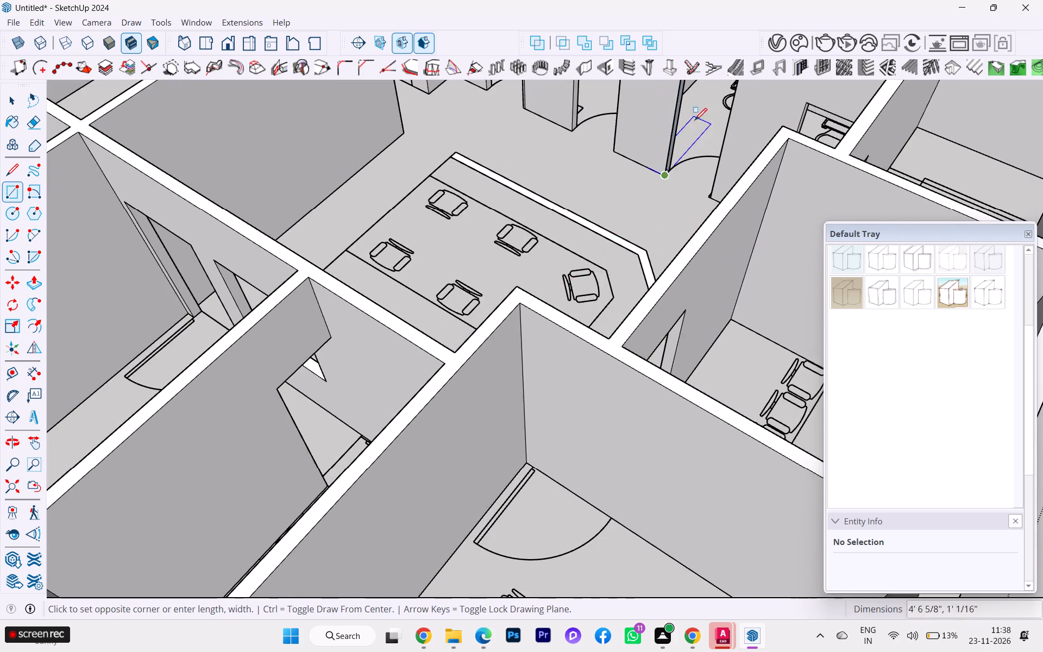
scroll(695, 148, "down", 4)
scroll(677, 195, "down", 4)
scroll(669, 134, "up", 2)
scroll(669, 134, "down", 2)
scroll(669, 134, "up", 15)
scroll(692, 121, "down", 1)
scroll(693, 122, "up", 4)
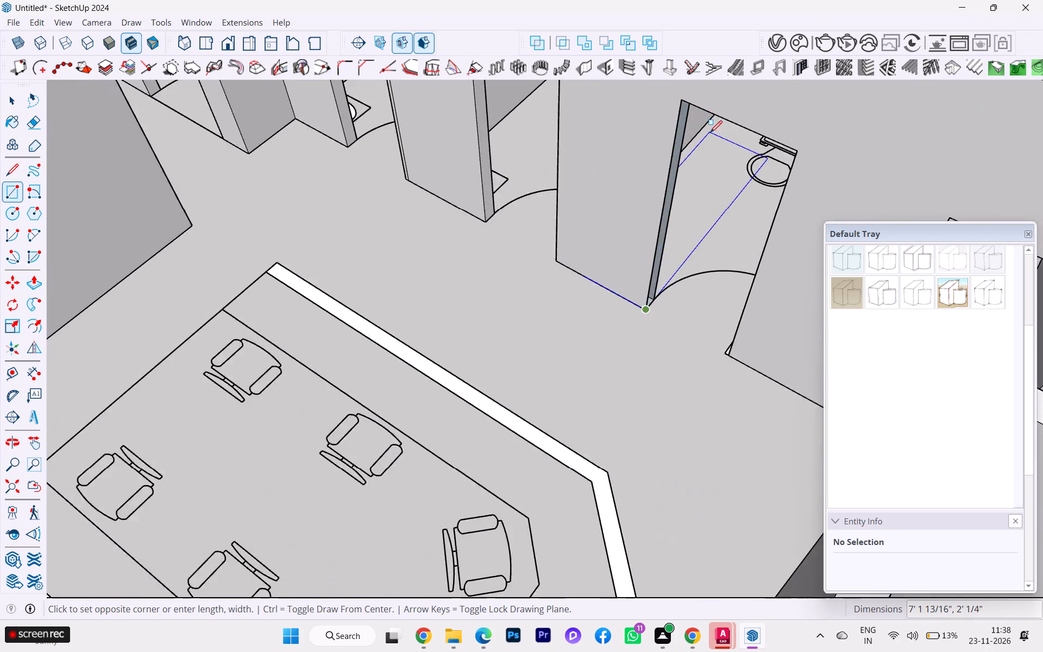
scroll(710, 133, "up", 4)
scroll(710, 133, "down", 5)
scroll(710, 133, "up", 2)
scroll(662, 102, "up", 4)
scroll(694, 100, "down", 1)
scroll(694, 100, "up", 5)
middle_click_drag(687, 111, 681, 78)
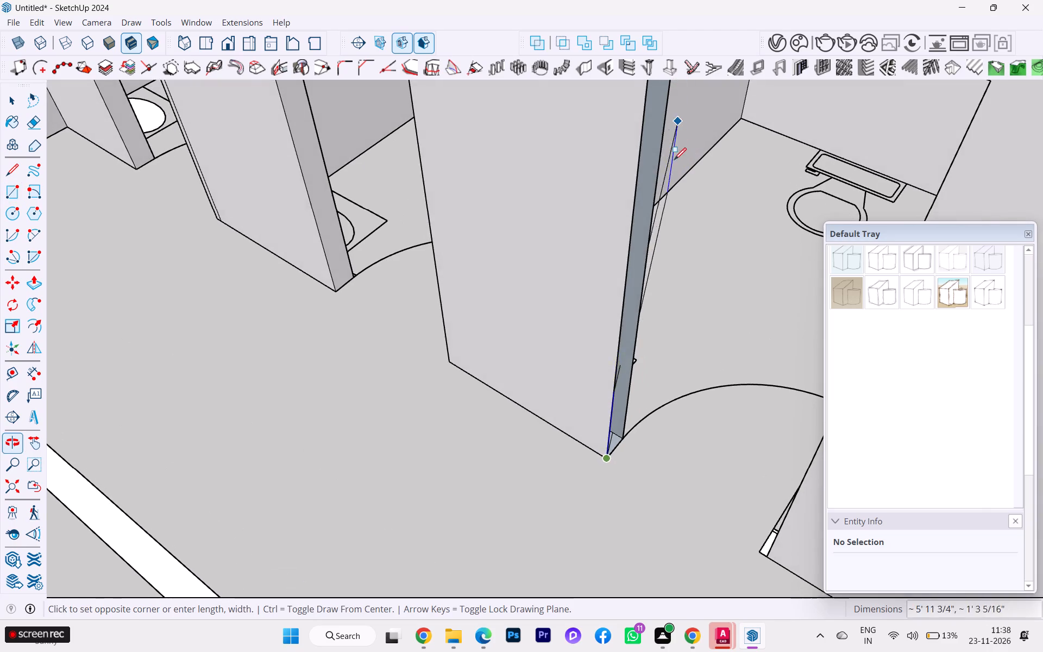
scroll(670, 172, "down", 3)
scroll(670, 173, "up", 1)
scroll(669, 175, "down", 5)
scroll(676, 155, "up", 4)
scroll(662, 108, "up", 2)
scroll(661, 104, "down", 4)
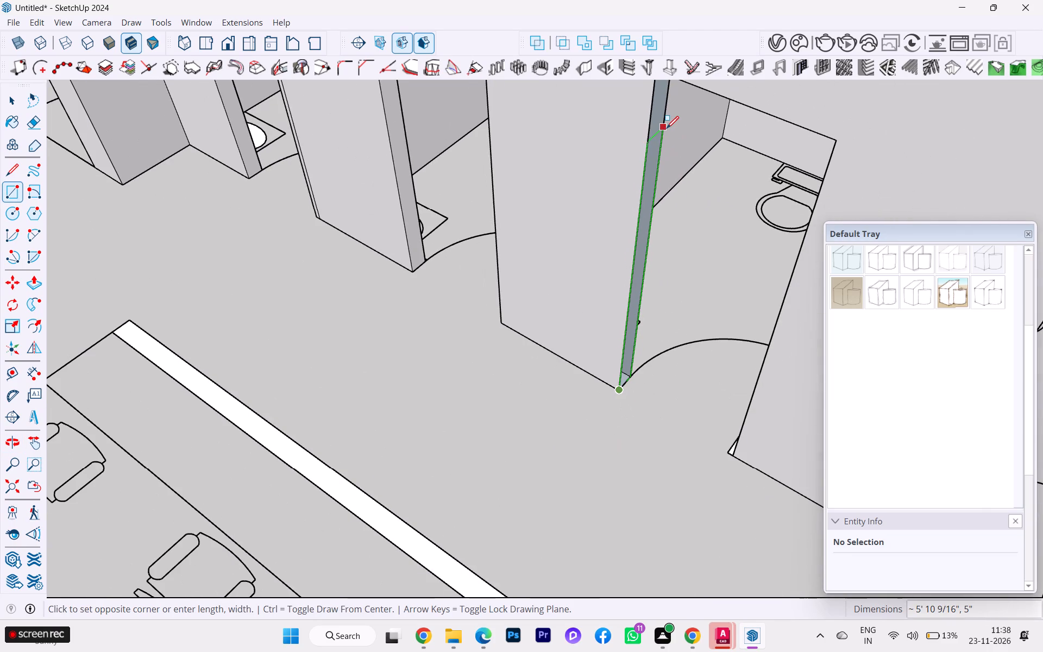
key("Left")
key("Left")
scroll(667, 128, "down", 3)
scroll(667, 128, "up", 4)
scroll(669, 87, "down", 1)
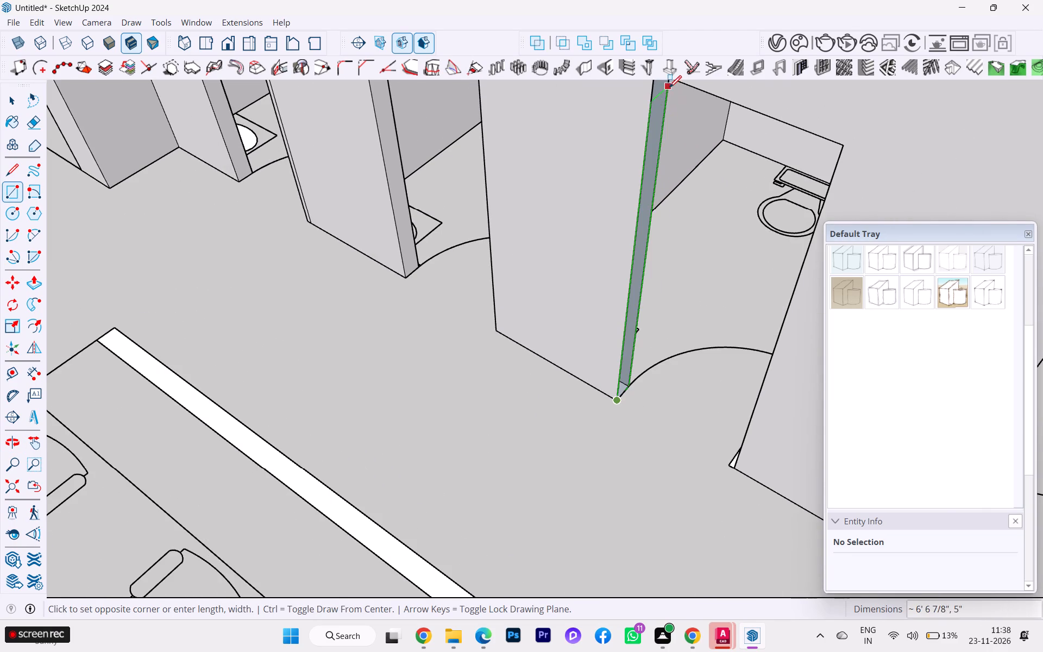
scroll(676, 136, "down", 8)
scroll(669, 161, "up", 3)
scroll(668, 162, "down", 1)
middle_click_drag(669, 165, 708, 109)
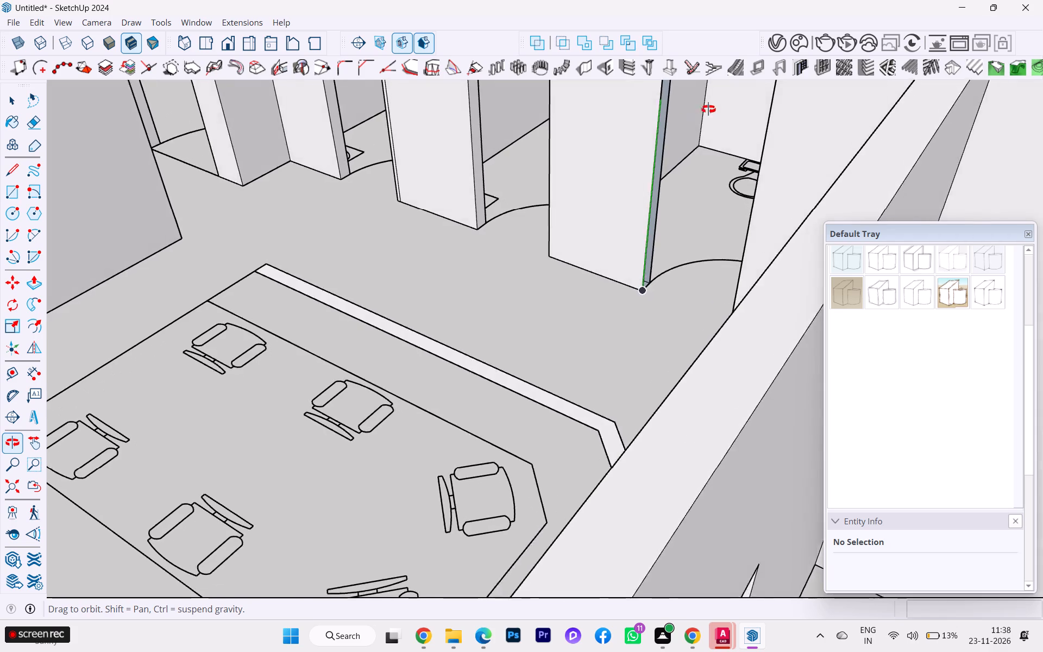
middle_click_drag(708, 109, 719, 110)
scroll(707, 202, "down", 7)
scroll(706, 150, "up", 2)
scroll(706, 150, "down", 1)
scroll(706, 149, "up", 5)
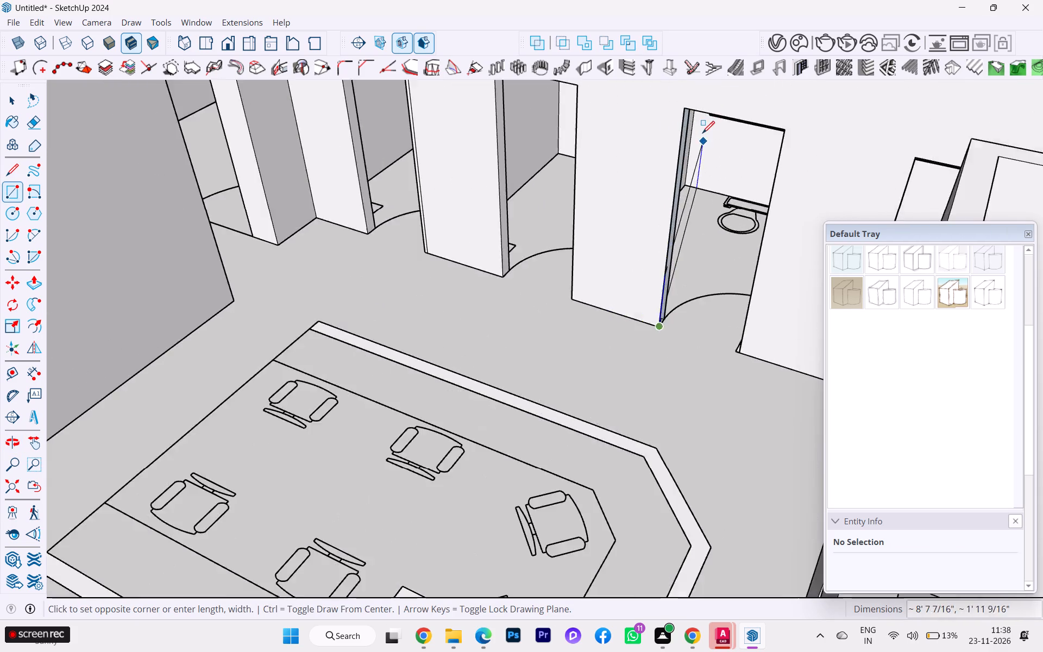
scroll(702, 133, "up", 7)
scroll(669, 223, "down", 4)
scroll(674, 250, "up", 1)
scroll(676, 258, "down", 6)
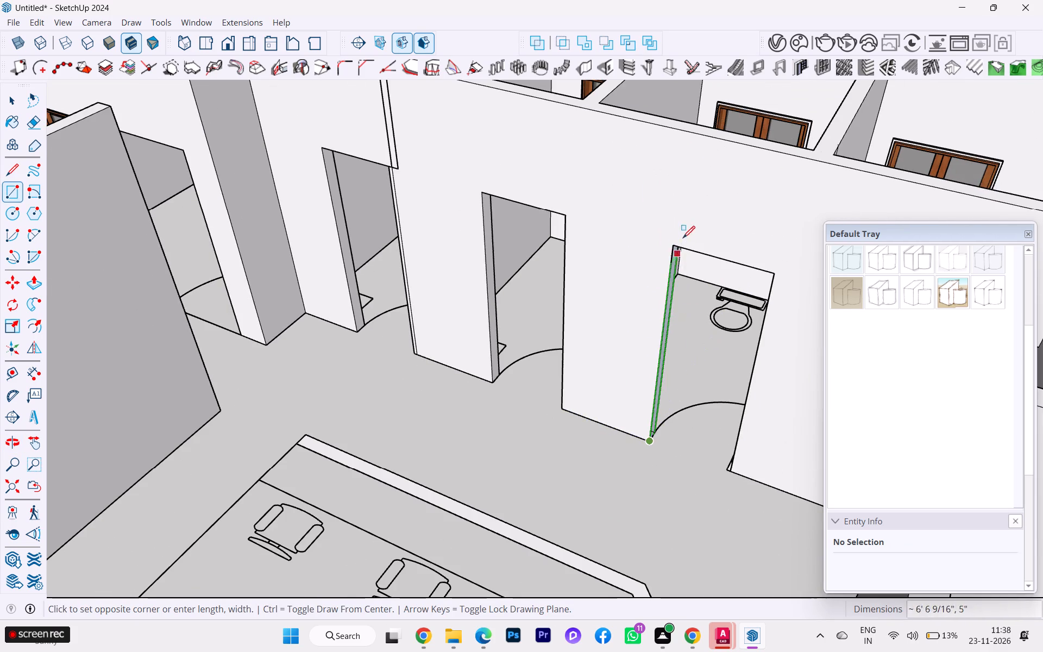
middle_click_drag(674, 209, 609, 96)
scroll(666, 228, "up", 5)
scroll(699, 286, "up", 4)
scroll(699, 286, "down", 1)
scroll(699, 286, "up", 2)
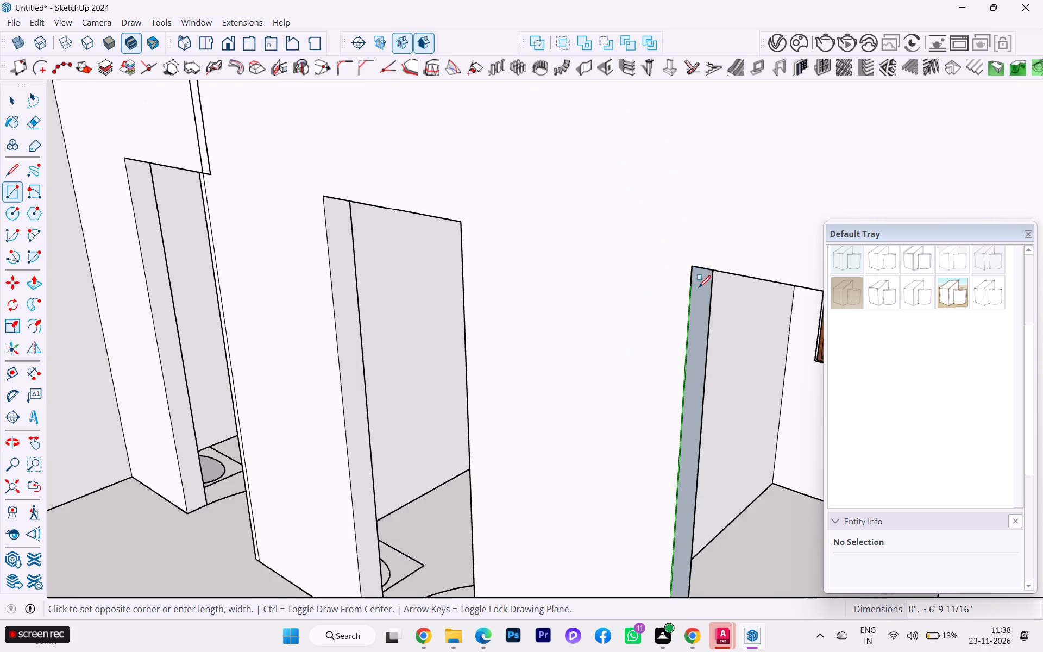
scroll(699, 287, "up", 2)
scroll(701, 285, "down", 3)
scroll(702, 285, "up", 3)
scroll(719, 279, "down", 3)
scroll(719, 279, "up", 2)
middle_click_drag(719, 280, 706, 215)
scroll(696, 171, "up", 2)
left_click(685, 120)
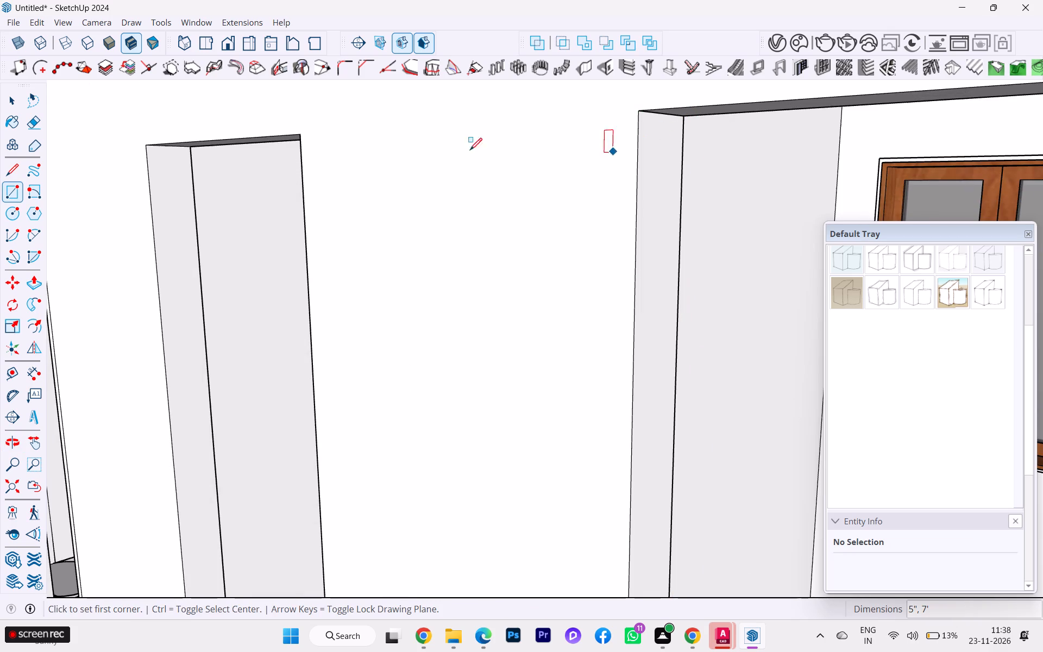
left_click(11, 103)
scroll(858, 293, "down", 4)
scroll(860, 293, "up", 1)
scroll(860, 293, "down", 1)
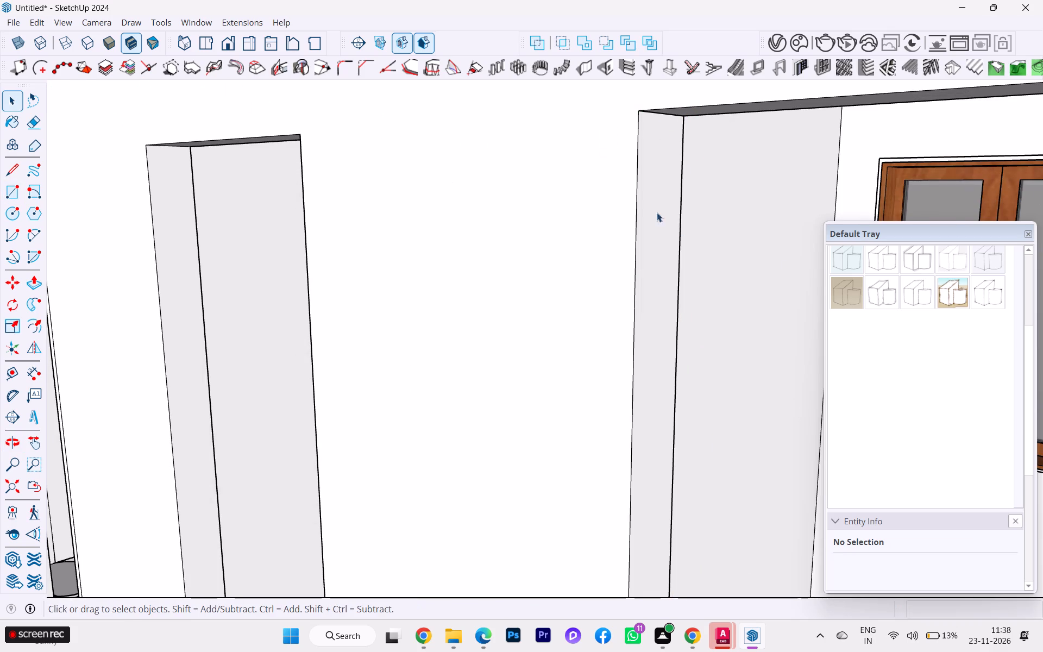
Erase the stray edge across the jamb of the exterior doorway at the end of the long outer wall.
scroll(656, 212, "down", 3)
scroll(652, 213, "up", 1)
scroll(624, 232, "down", 2)
scroll(624, 232, "up", 1)
scroll(624, 232, "down", 2)
scroll(624, 232, "up", 8)
scroll(623, 232, "down", 1)
scroll(648, 192, "down", 3)
scroll(648, 192, "up", 5)
scroll(648, 192, "down", 6)
scroll(653, 204, "up", 1)
scroll(635, 189, "down", 2)
scroll(635, 189, "up", 2)
scroll(635, 189, "down", 5)
scroll(632, 178, "up", 3)
scroll(632, 178, "down", 2)
scroll(632, 178, "up", 1)
scroll(630, 182, "down", 2)
left_click(21, 481)
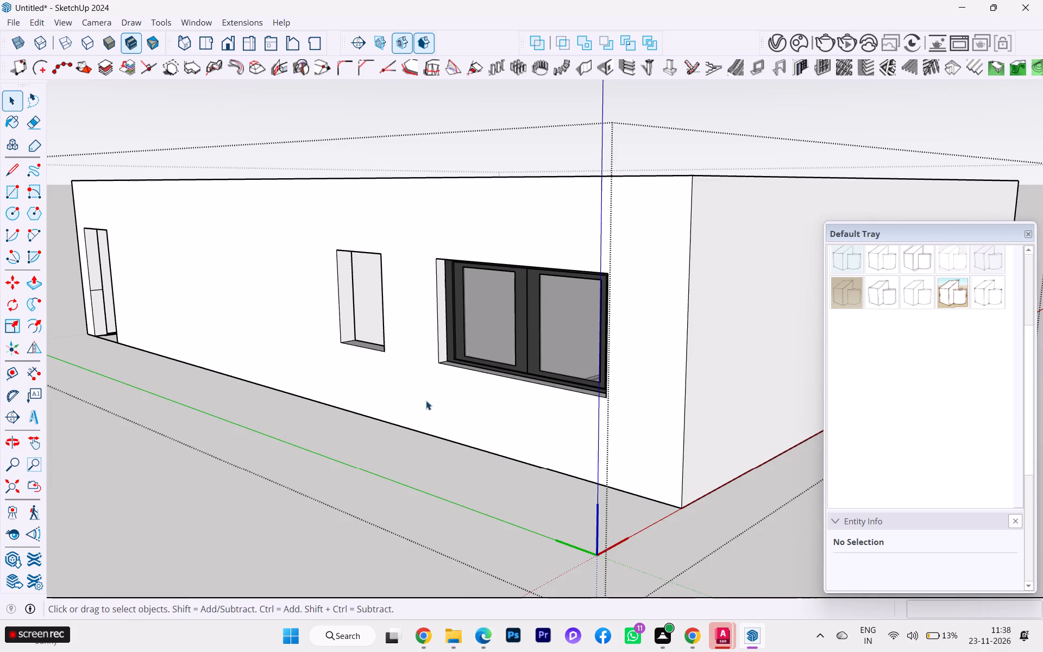
scroll(428, 397, "down", 1)
middle_click_drag(429, 413, 604, 483)
scroll(706, 379, "down", 11)
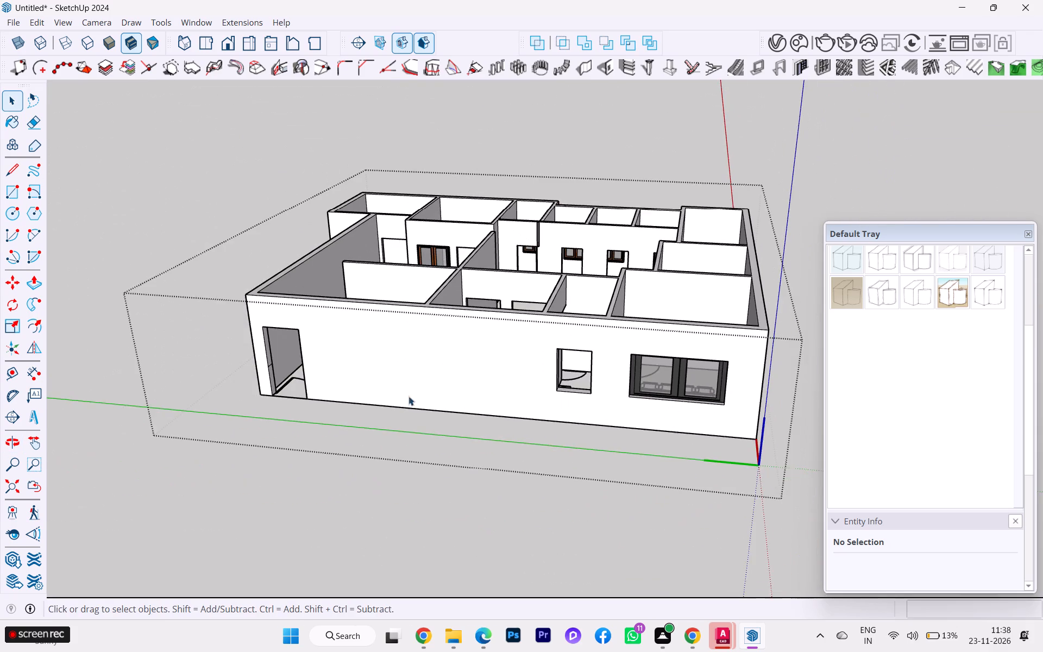
scroll(374, 394, "up", 3)
scroll(236, 338, "up", 5)
scroll(231, 335, "down", 1)
scroll(231, 335, "up", 1)
scroll(231, 335, "down", 1)
scroll(231, 335, "up", 5)
scroll(231, 354, "down", 1)
scroll(231, 354, "up", 1)
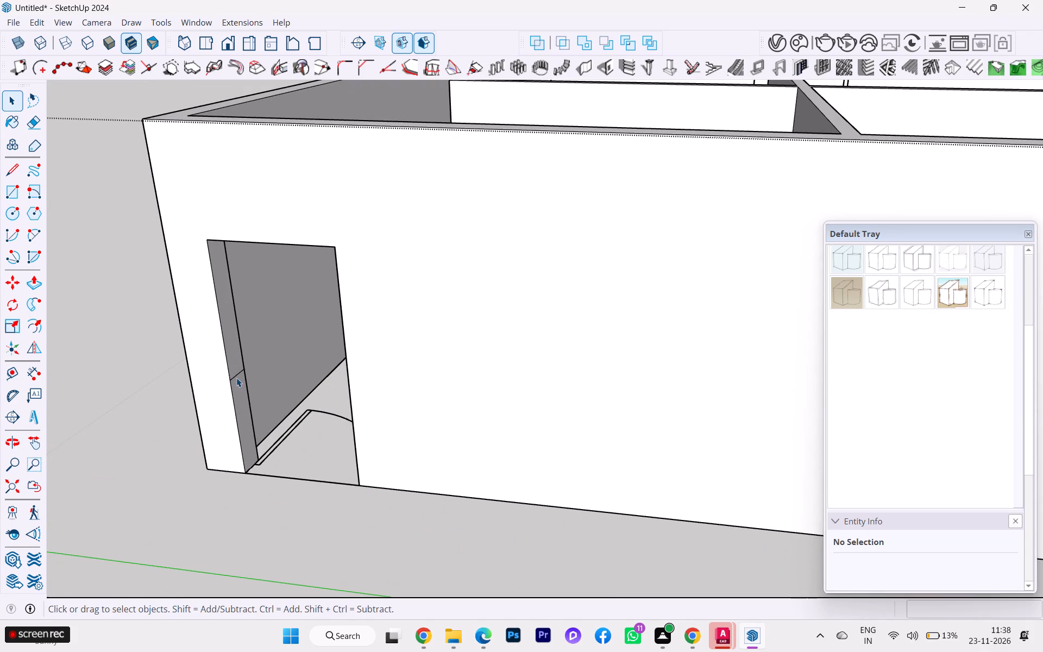
left_click(37, 123)
scroll(220, 331, "up", 4)
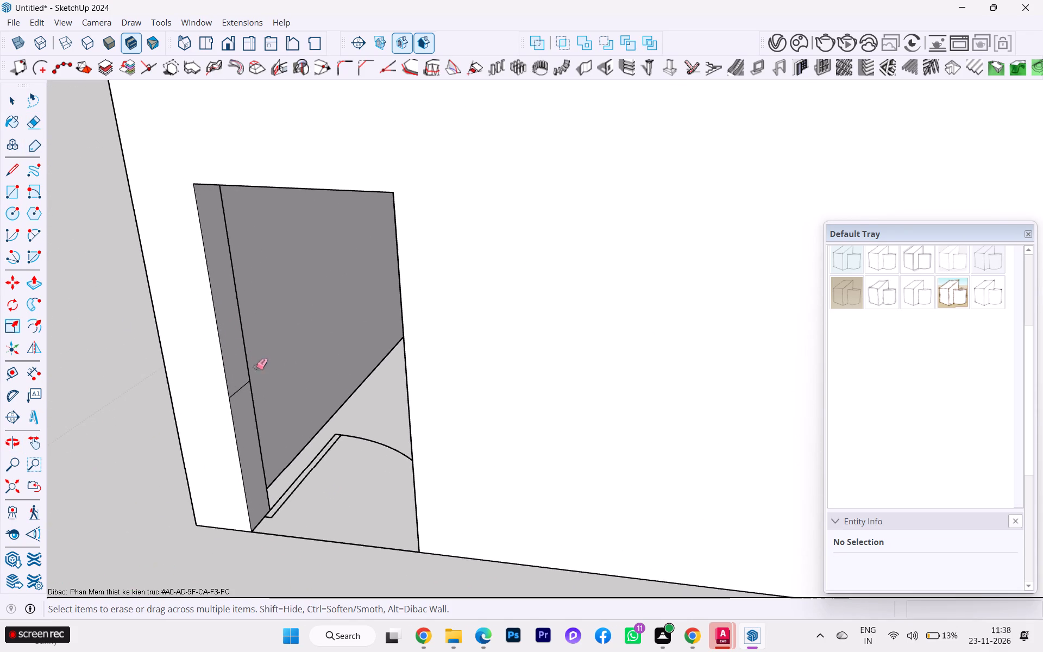
left_click(237, 392)
Inspect the office and toilet doorways around the central hall for remaining stray edges and wrong faces.
scroll(402, 307, "down", 6)
scroll(380, 324, "up", 1)
scroll(380, 325, "down", 1)
scroll(380, 325, "up", 1)
scroll(379, 324, "down", 4)
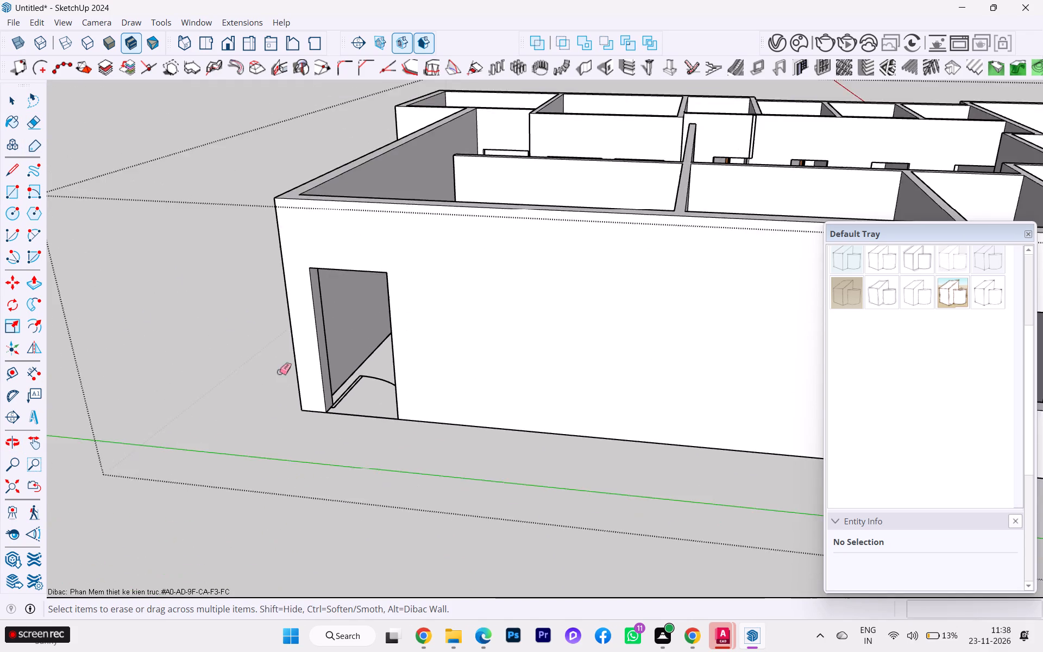
scroll(279, 372, "down", 2)
scroll(274, 378, "up", 1)
scroll(274, 379, "down", 1)
middle_click_drag(456, 369, 517, 517)
scroll(493, 454, "down", 1)
scroll(532, 235, "up", 4)
scroll(454, 230, "up", 4)
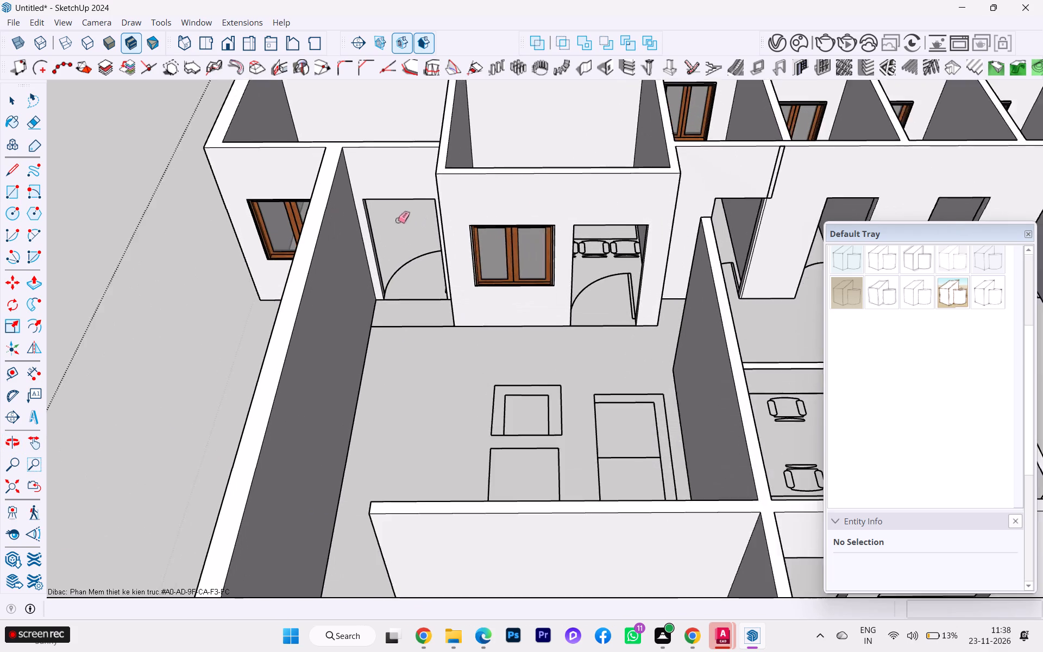
scroll(378, 196, "up", 1)
scroll(368, 200, "down", 4)
scroll(368, 200, "up", 2)
scroll(368, 200, "down", 3)
scroll(367, 201, "up", 1)
scroll(366, 201, "down", 2)
scroll(388, 249, "up", 3)
scroll(387, 250, "down", 1)
scroll(387, 251, "up", 2)
scroll(385, 252, "down", 2)
scroll(384, 254, "up", 2)
middle_click_drag(380, 270, 254, 265)
scroll(357, 202, "up", 2)
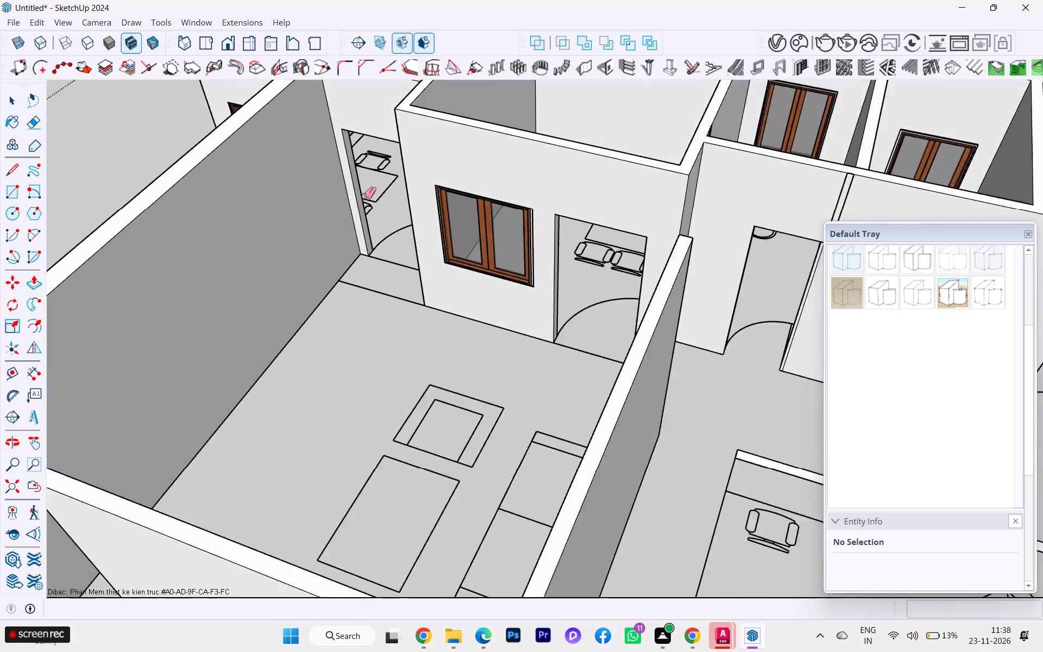
scroll(364, 196, "up", 2)
scroll(306, 185, "down", 8)
scroll(562, 248, "up", 2)
scroll(563, 247, "down", 2)
scroll(563, 247, "up", 2)
scroll(567, 239, "down", 1)
middle_click_drag(567, 239, 539, 241)
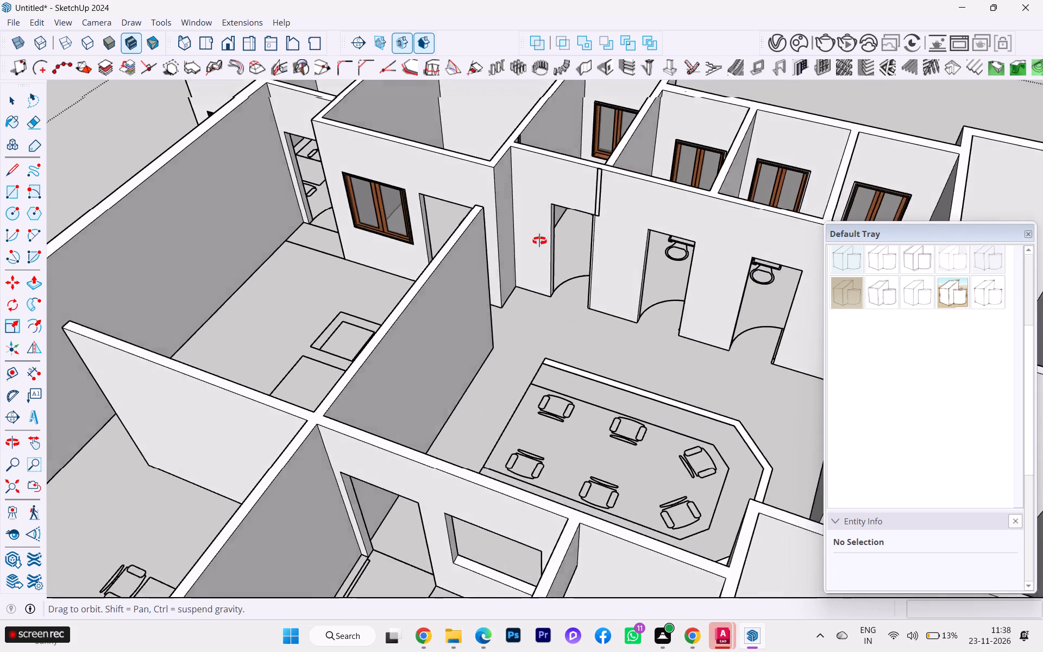
middle_click_drag(539, 241, 368, 254)
scroll(562, 250, "up", 3)
scroll(566, 248, "down", 1)
middle_click_drag(566, 248, 595, 225)
scroll(528, 212, "down", 6)
scroll(623, 362, "up", 6)
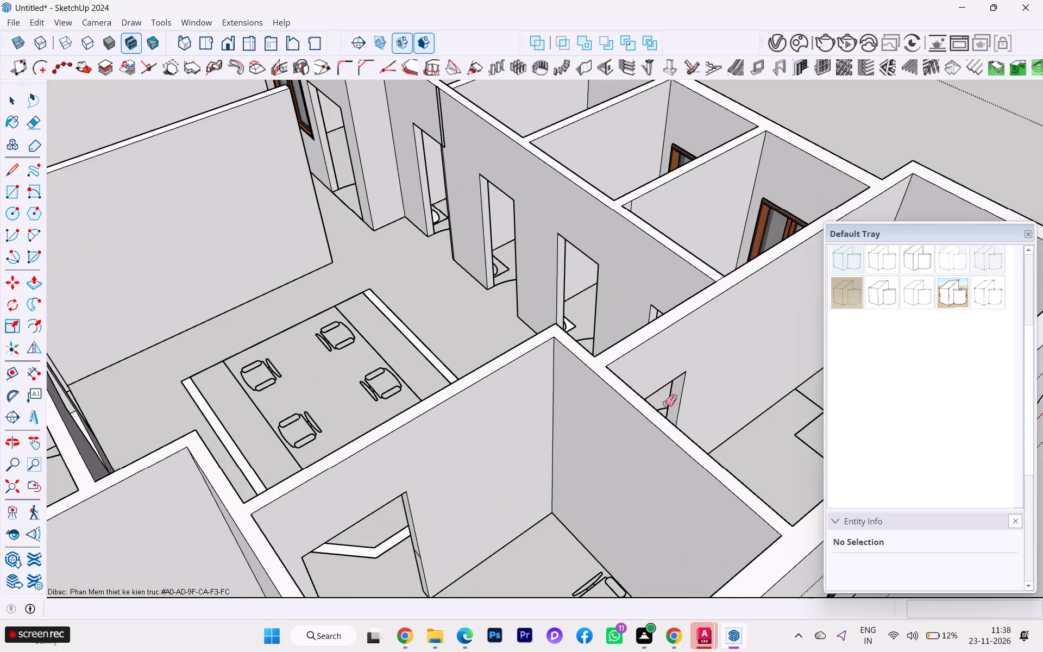
middle_click_drag(668, 399, 618, 373)
scroll(483, 287, "down", 2)
scroll(645, 220, "up", 4)
middle_click_drag(676, 283, 543, 297)
scroll(611, 266, "up", 5)
scroll(610, 271, "down", 3)
scroll(756, 285, "up", 1)
scroll(756, 285, "down", 7)
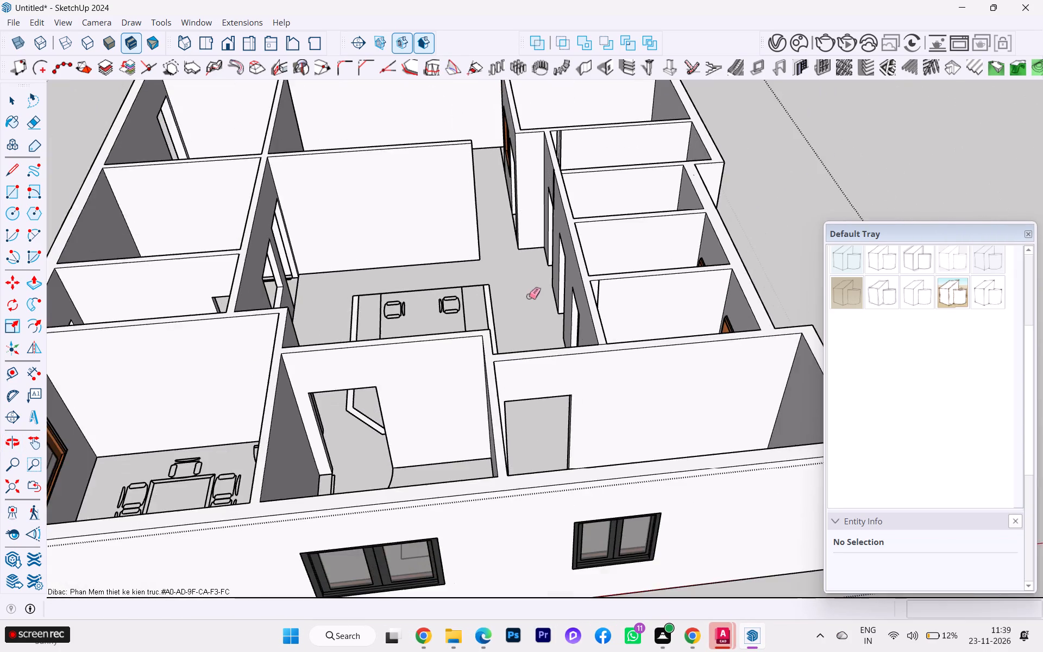
middle_click_drag(529, 294, 730, 271)
scroll(493, 183, "up", 2)
scroll(508, 199, "down", 4)
middle_click_drag(538, 222, 728, 237)
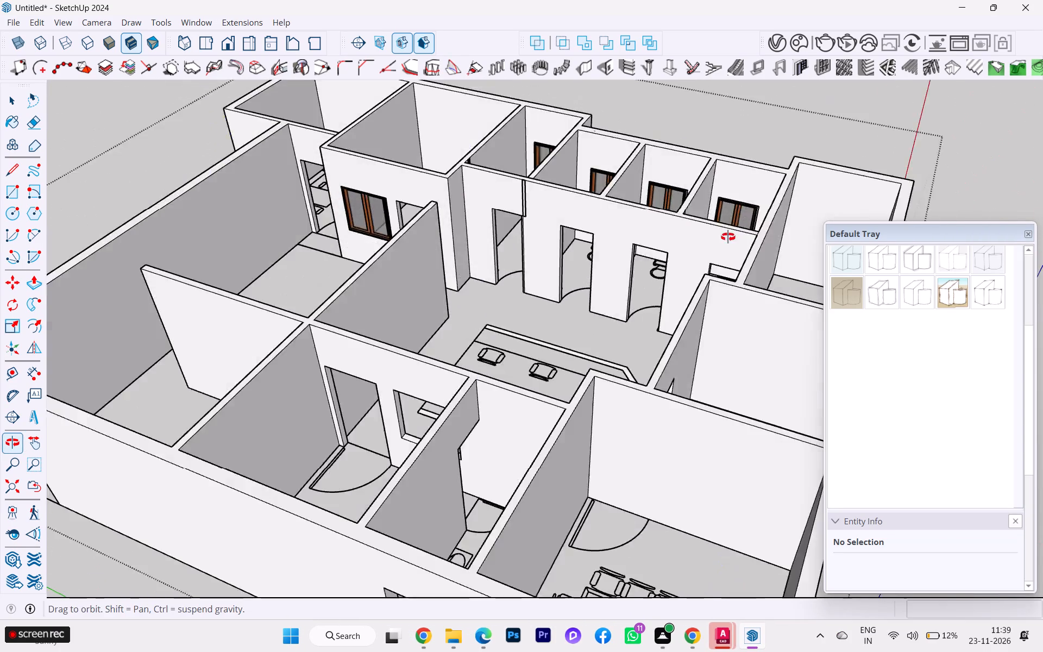
middle_click_drag(728, 237, 743, 237)
scroll(709, 241, "up", 6)
scroll(495, 244, "down", 2)
scroll(679, 230, "up", 1)
scroll(696, 217, "down", 6)
scroll(738, 209, "up", 2)
scroll(738, 209, "down", 2)
scroll(738, 209, "up", 3)
scroll(757, 211, "down", 5)
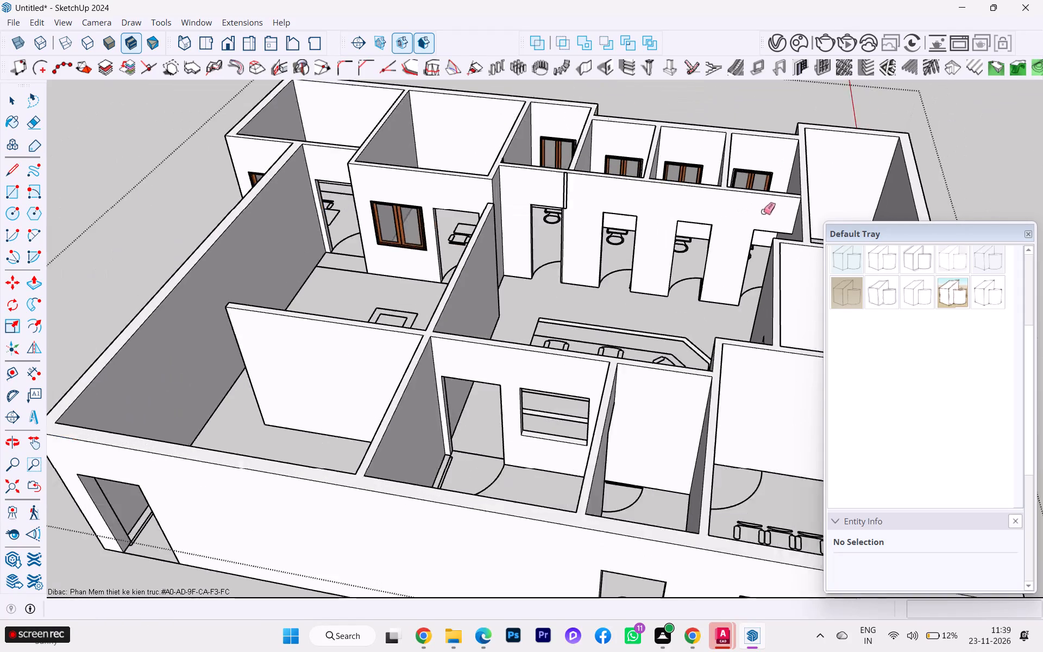
scroll(763, 211, "down", 1)
scroll(401, 190, "up", 1)
left_click(4, 94)
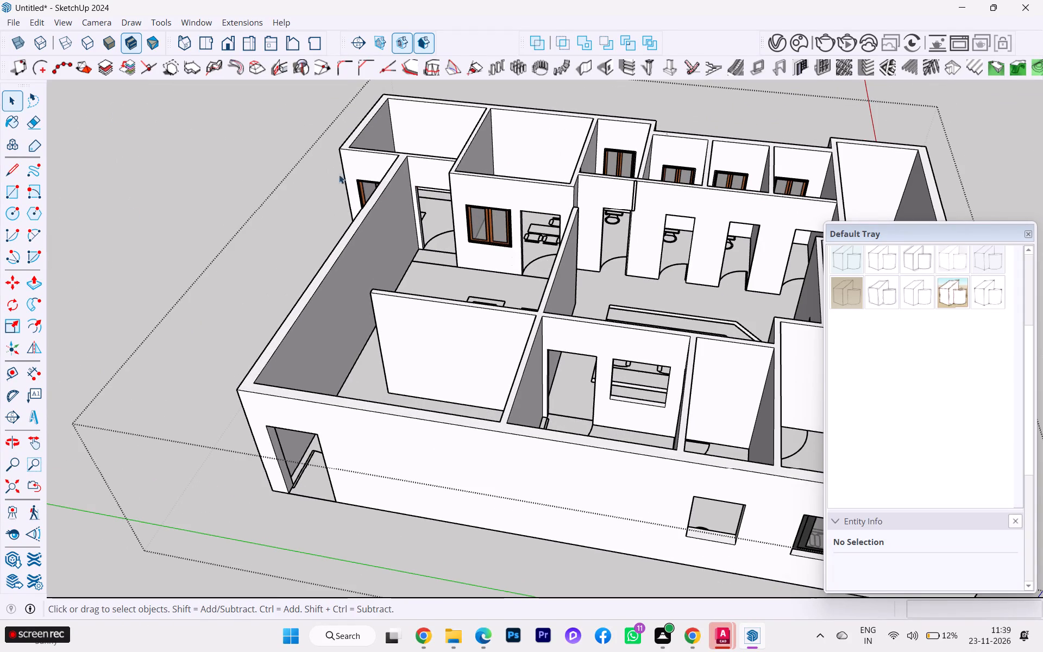
Examine the model's corner offices, partition rooms and outer wall to check the window and door openings.
scroll(417, 224, "up", 4)
scroll(439, 162, "up", 5)
scroll(437, 166, "down", 2)
scroll(436, 168, "up", 3)
scroll(443, 184, "down", 1)
middle_click_drag(445, 187, 575, 194)
scroll(527, 193, "down", 2)
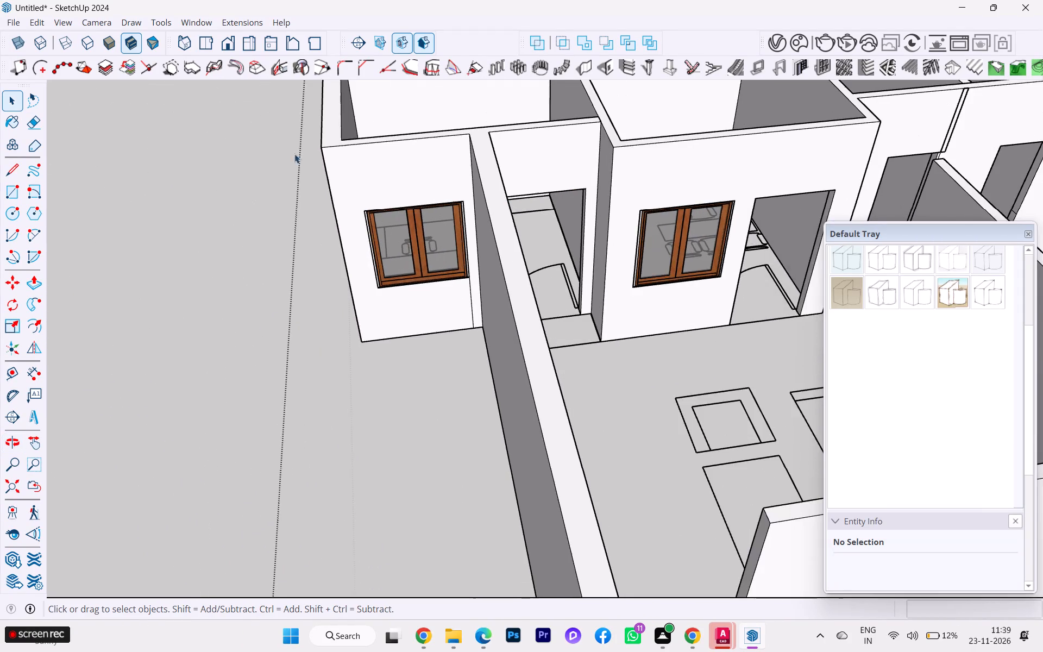
scroll(267, 154, "down", 1)
scroll(266, 155, "up", 1)
scroll(266, 155, "down", 6)
scroll(252, 173, "up", 1)
scroll(250, 176, "down", 4)
scroll(254, 238, "down", 1)
scroll(254, 238, "up", 1)
scroll(254, 238, "down", 1)
scroll(254, 238, "up", 2)
scroll(254, 238, "down", 2)
scroll(254, 238, "up", 1)
scroll(466, 374, "up", 1)
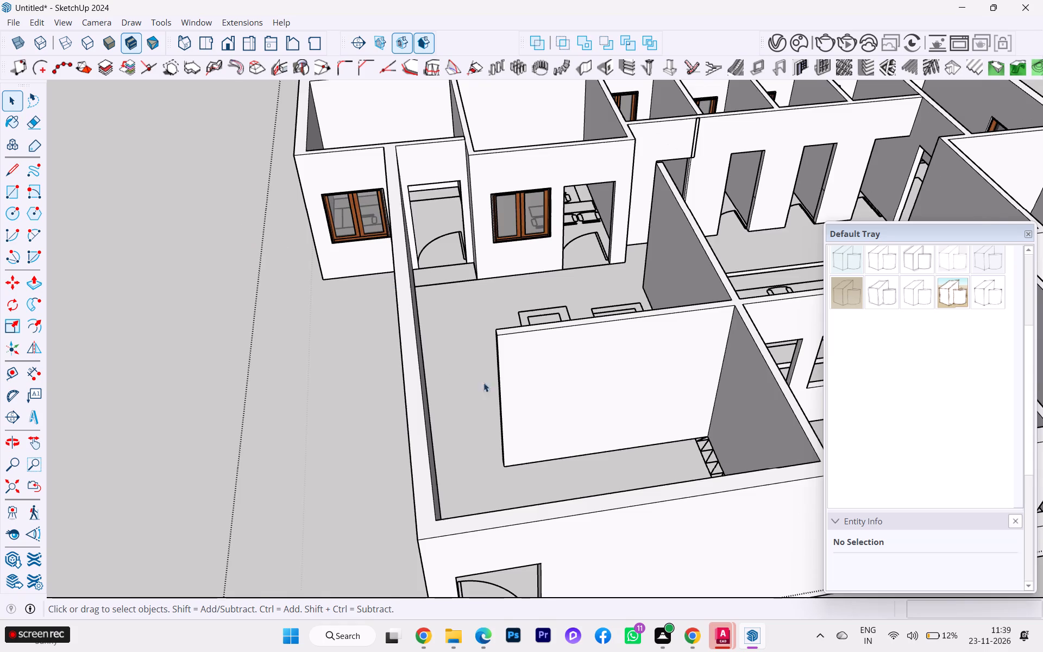
scroll(483, 383, "up", 1)
scroll(571, 359, "down", 2)
middle_click_drag(567, 363, 409, 375)
scroll(501, 248, "down", 4)
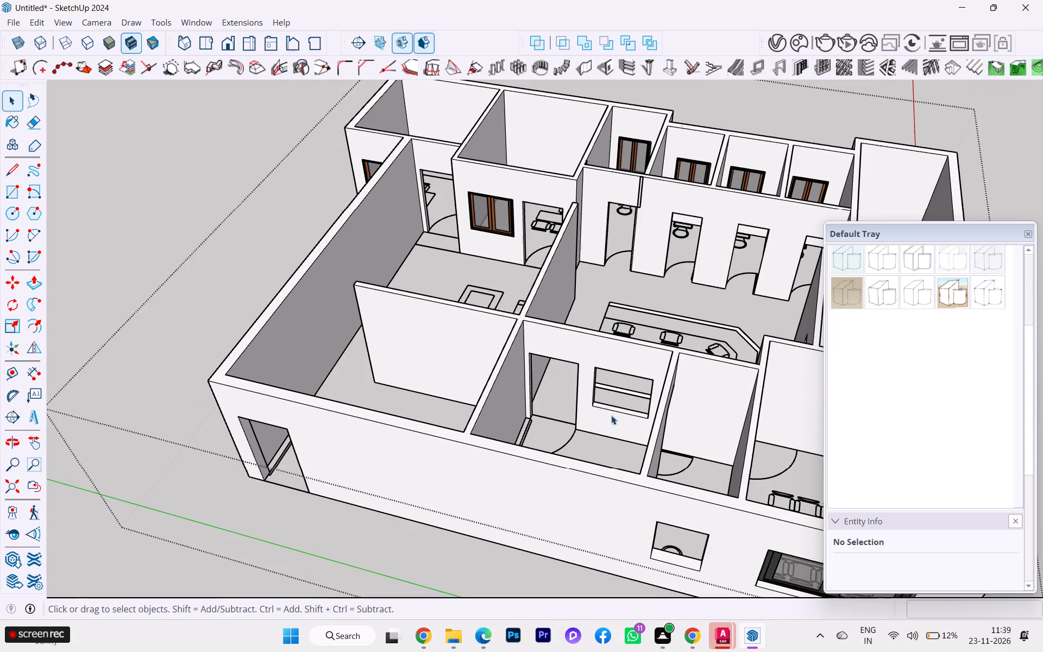
scroll(599, 334, "down", 1)
scroll(599, 334, "up", 1)
scroll(599, 334, "down", 2)
scroll(537, 447, "up", 7)
scroll(532, 430, "down", 2)
scroll(532, 429, "up", 2)
middle_click_drag(518, 429, 370, 513)
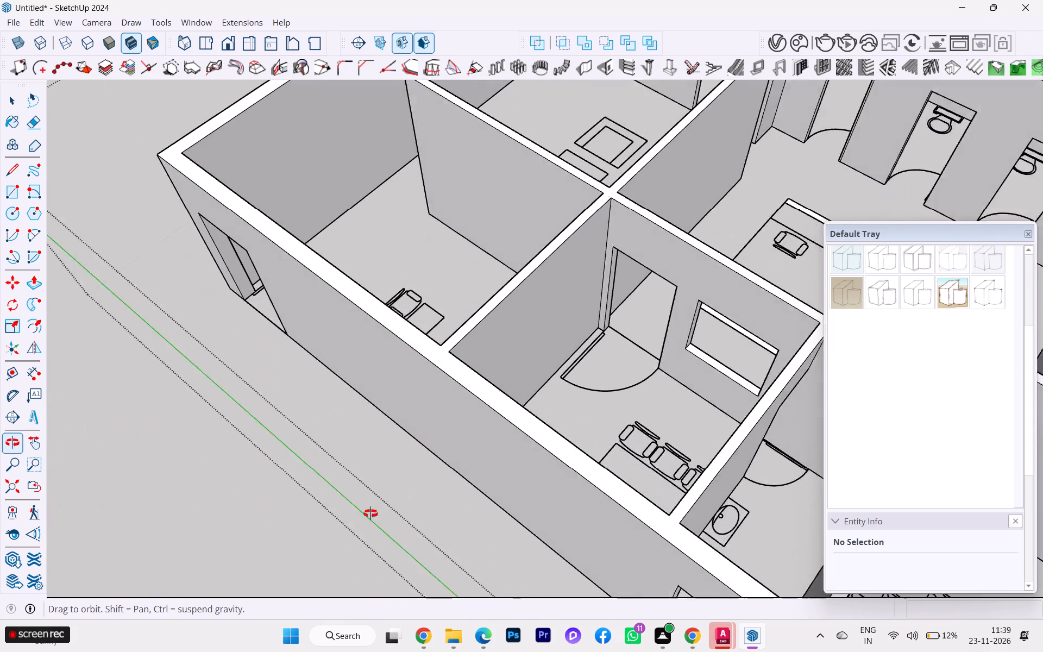
middle_click_drag(370, 513, 356, 519)
scroll(356, 520, "up", 4)
scroll(747, 280, "down", 3)
middle_click_drag(621, 323, 893, 233)
scroll(487, 296, "down", 4)
scroll(460, 307, "up", 1)
scroll(459, 308, "down", 2)
scroll(453, 317, "up", 2)
scroll(453, 318, "down", 1)
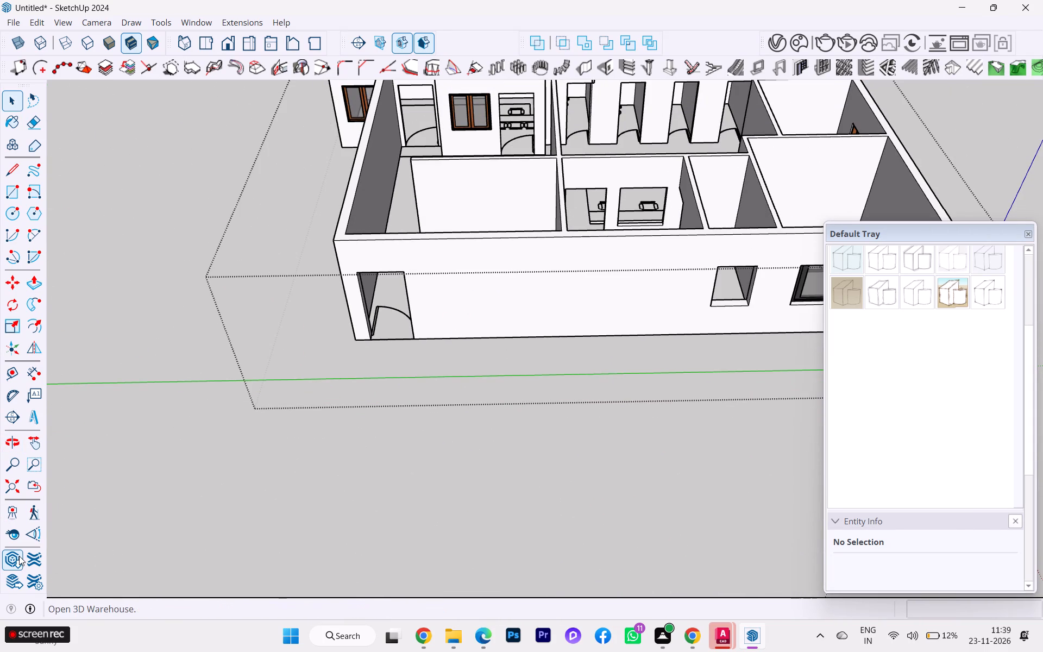
Open 3D Warehouse and clear the previous "window" search to start a new model search.
left_click(19, 556)
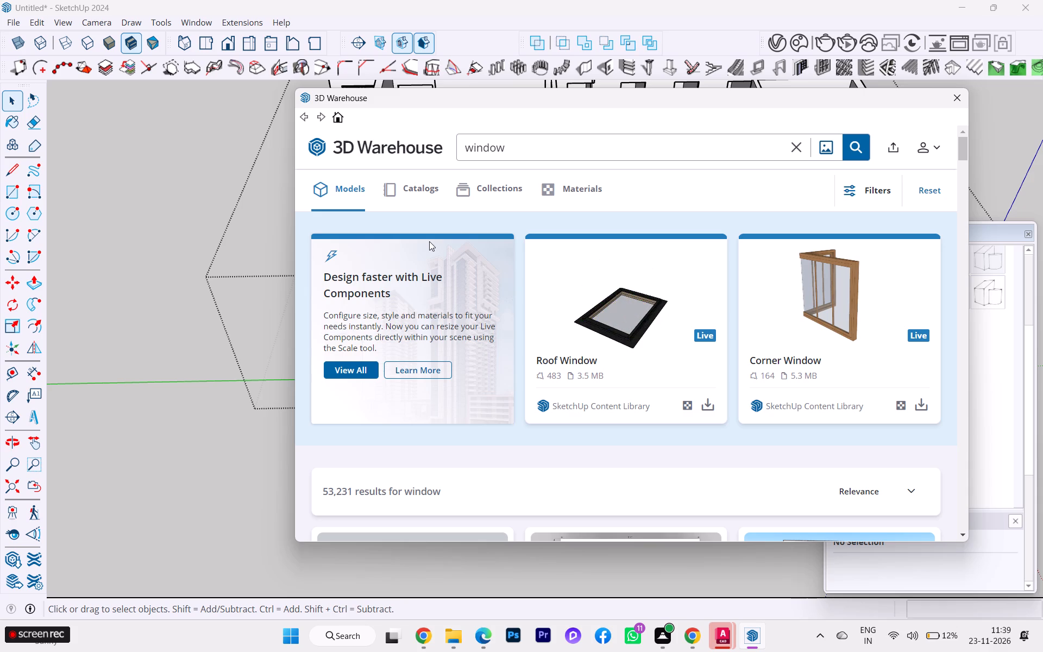
left_click(794, 149)
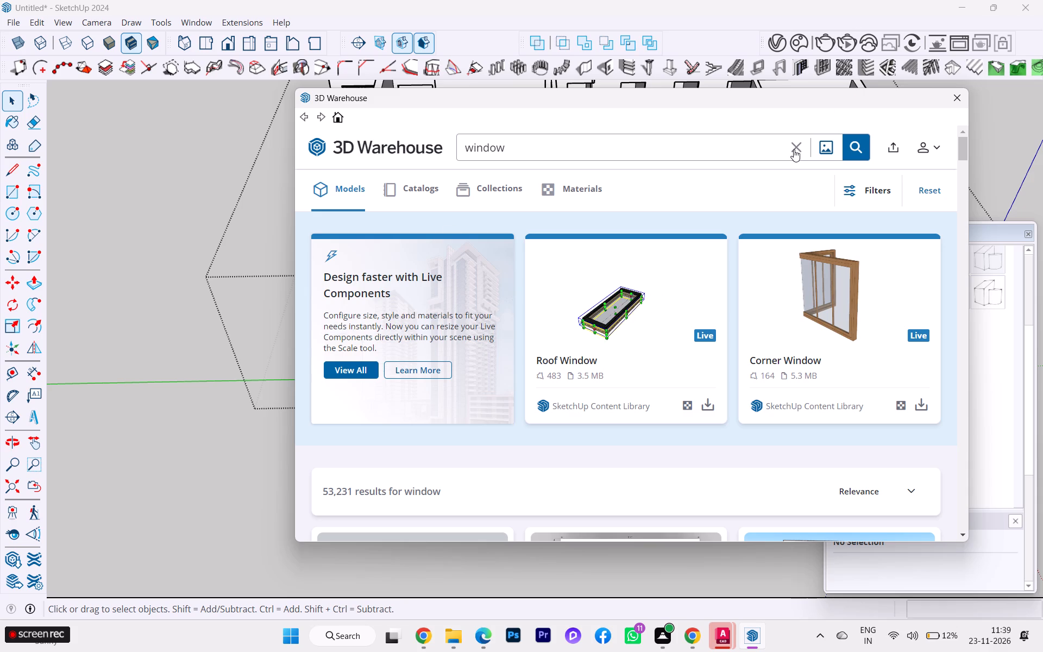
left_click(663, 149)
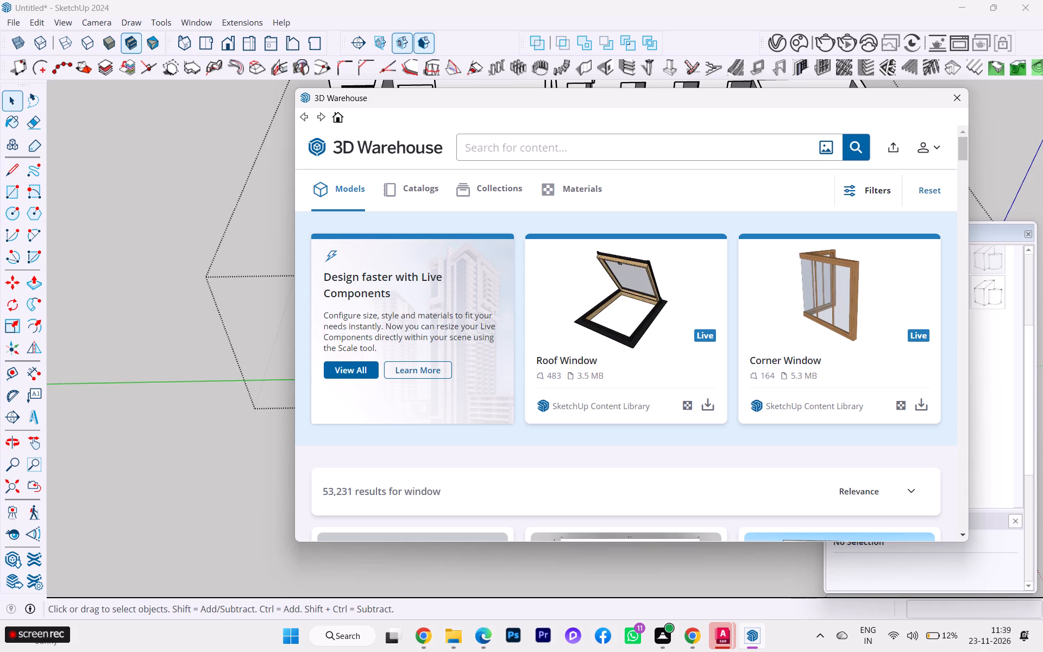
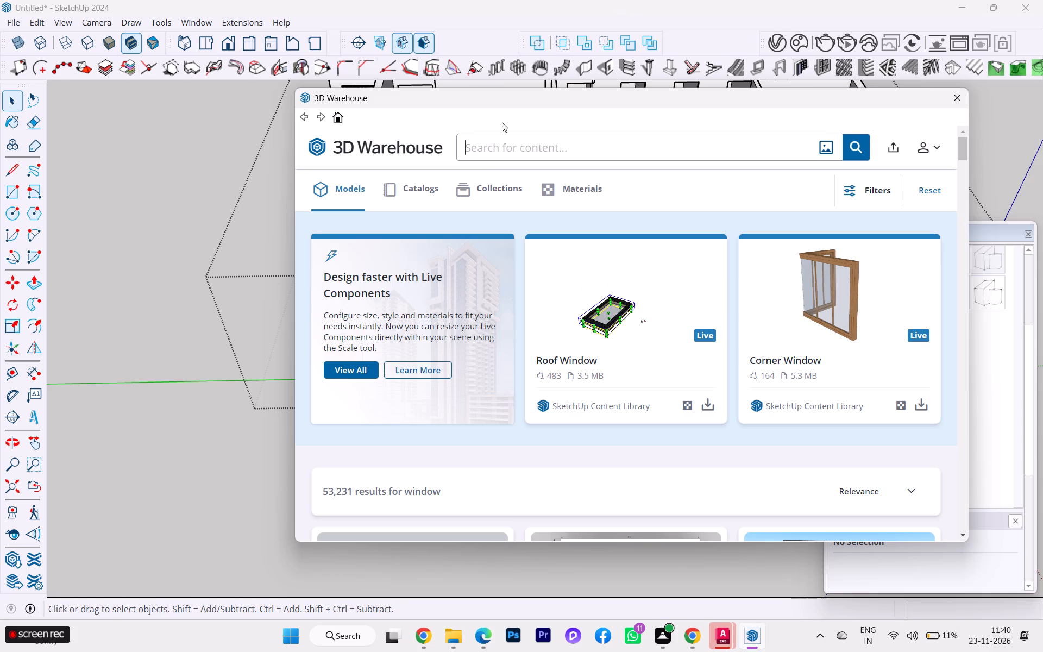
Move the 3D Warehouse window lower to uncover part of the model, and search the model library for "door".
left_click_drag(510, 96, 587, 281)
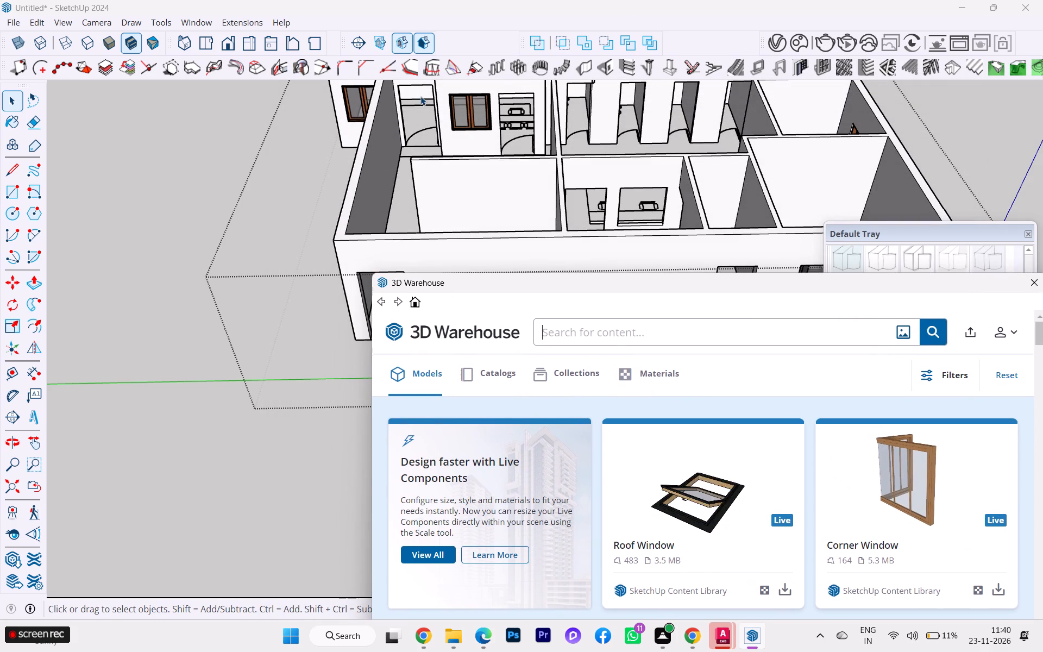
left_click_drag(647, 286, 632, 211)
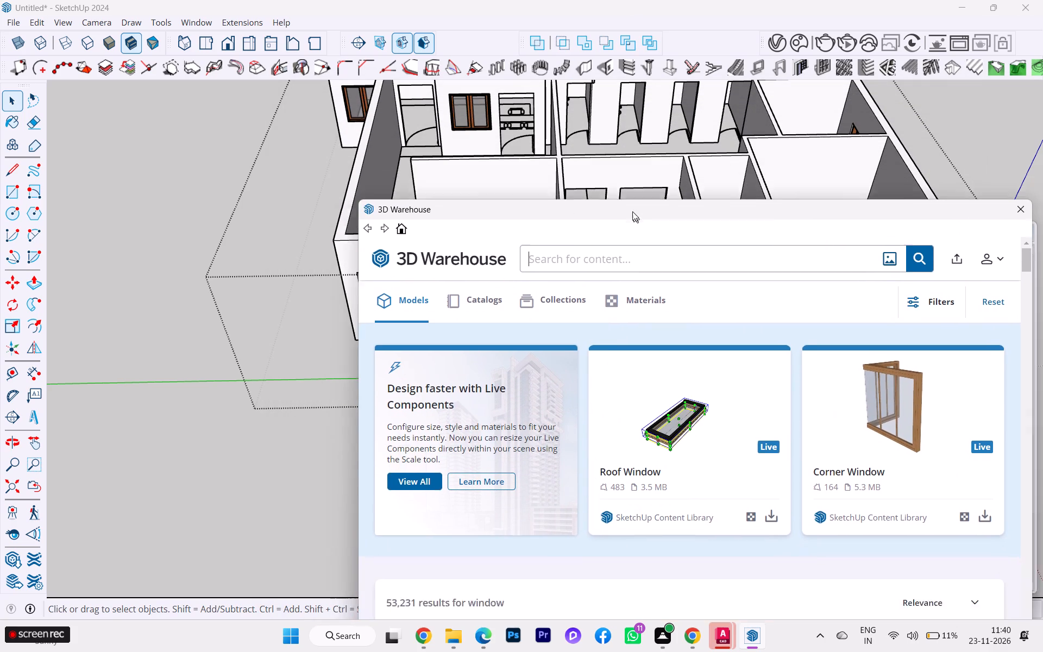
left_click_drag(632, 211, 619, 175)
left_click(590, 224)
type("door")
key("Return")
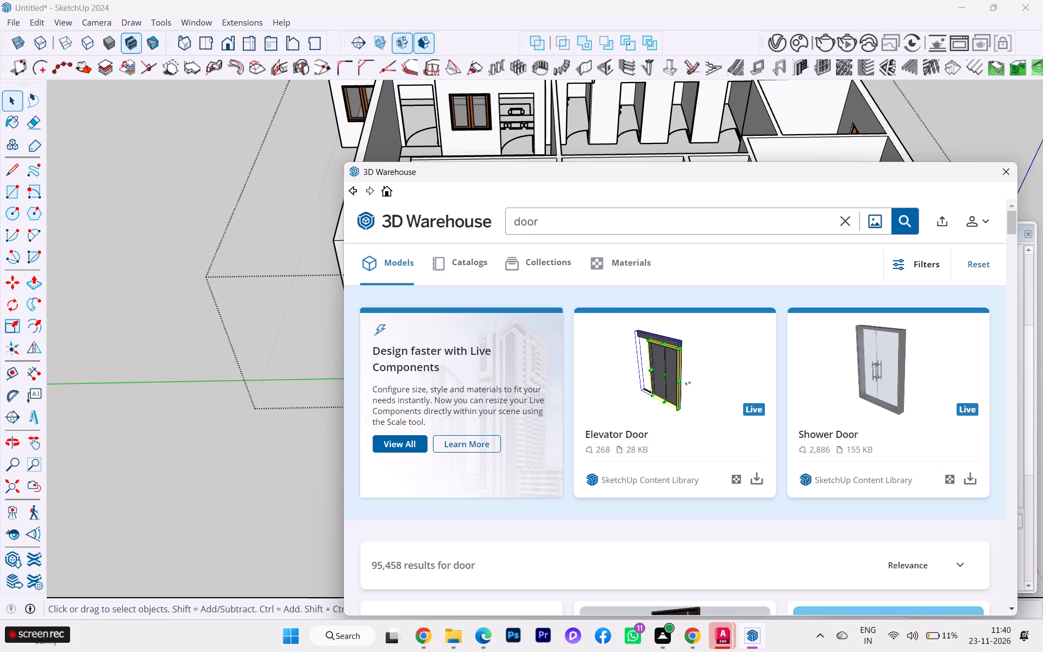
Browse the door search results, comparing single doors and door sets to find a suitable model for the office doorways.
scroll(634, 371, "down", 1)
scroll(634, 372, "up", 5)
scroll(634, 372, "down", 4)
scroll(634, 372, "up", 1)
scroll(634, 372, "down", 1)
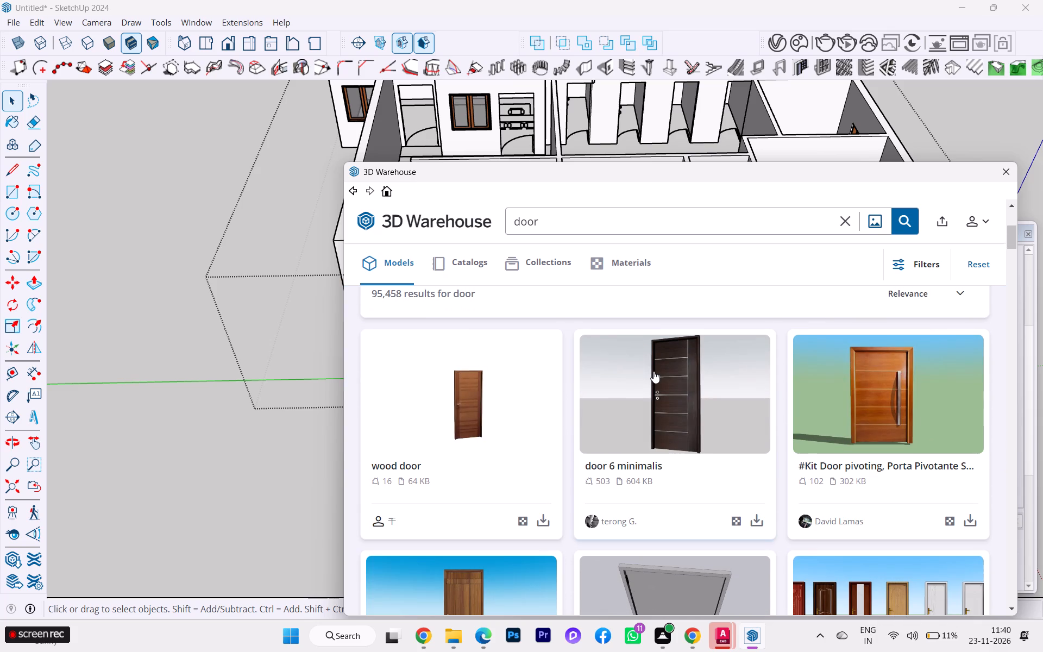
scroll(654, 371, "down", 3)
scroll(654, 374, "up", 1)
scroll(654, 375, "down", 1)
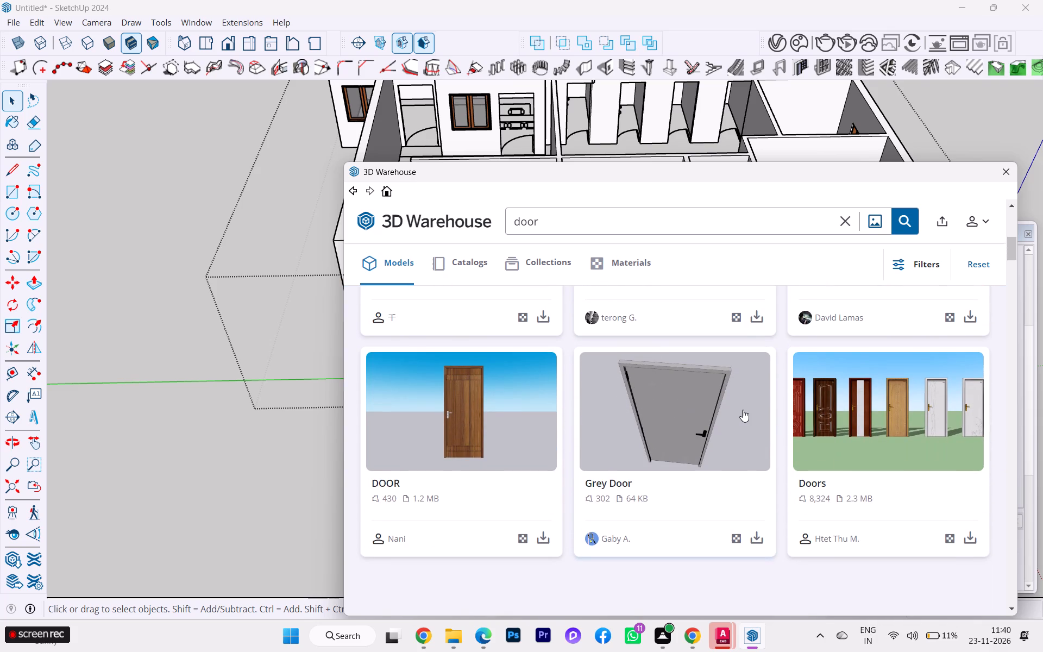
scroll(743, 410, "down", 3)
scroll(639, 424, "down", 4)
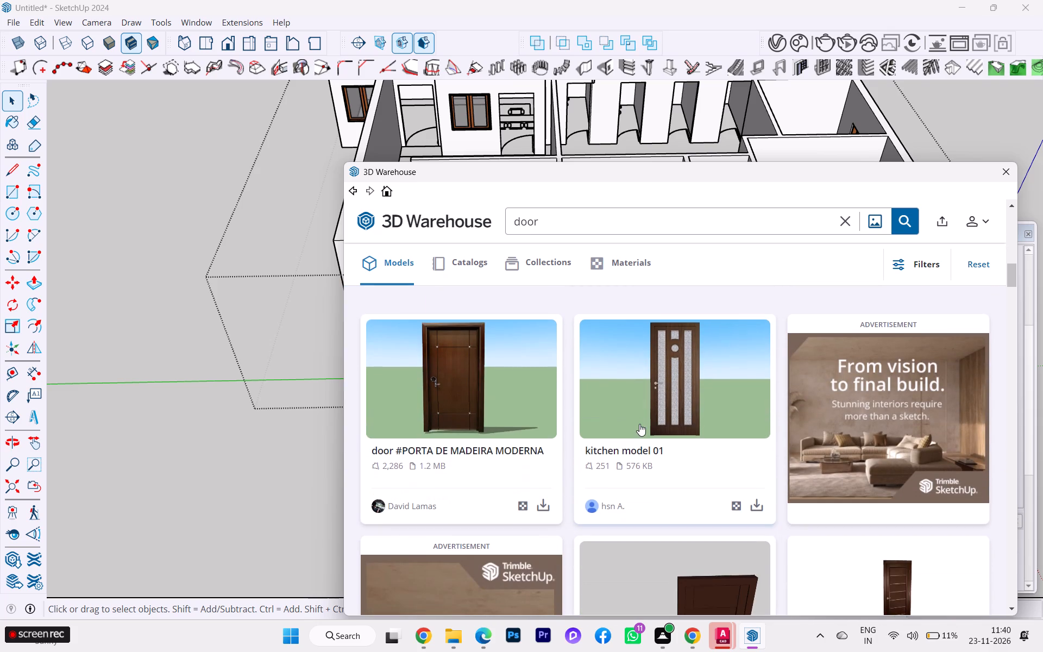
scroll(489, 412, "down", 1)
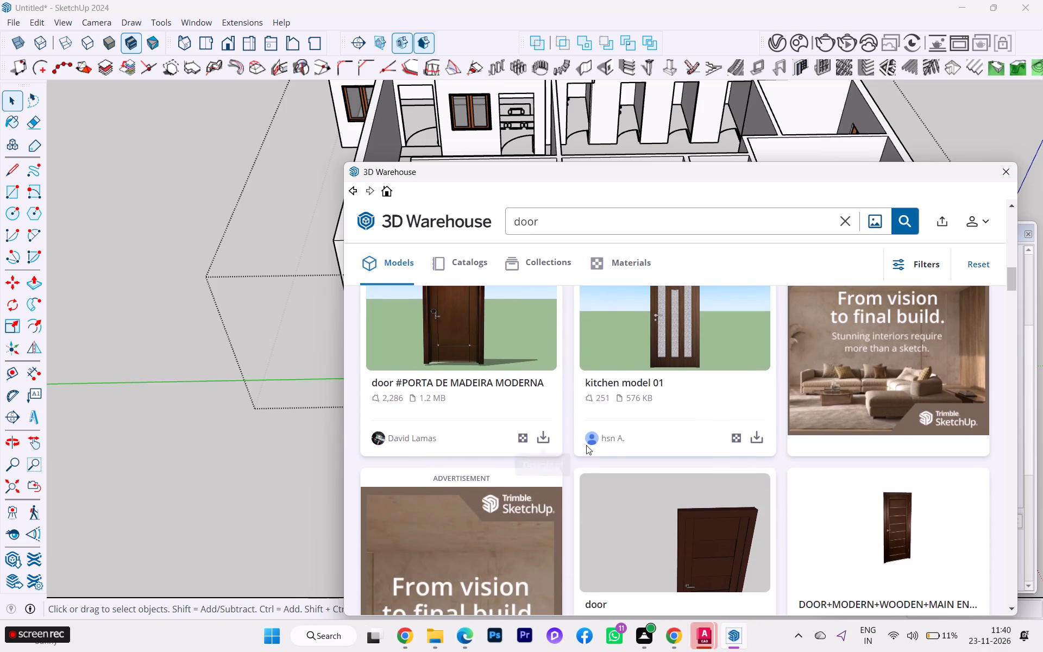
scroll(590, 445, "down", 3)
scroll(672, 438, "up", 1)
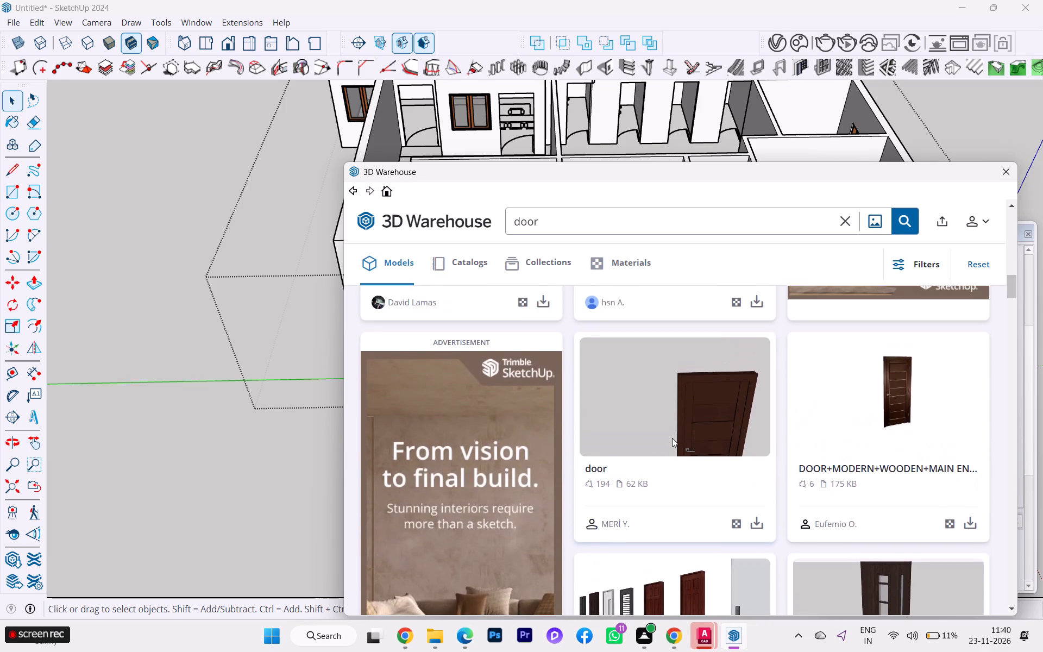
scroll(500, 378, "down", 2)
scroll(577, 426, "down", 1)
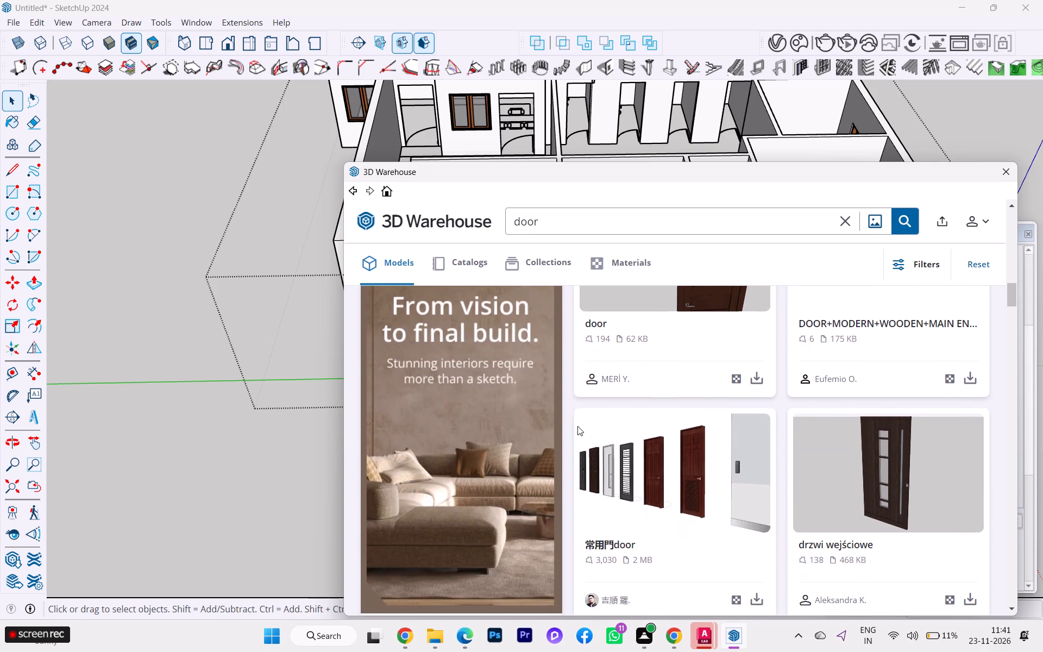
scroll(577, 426, "down", 3)
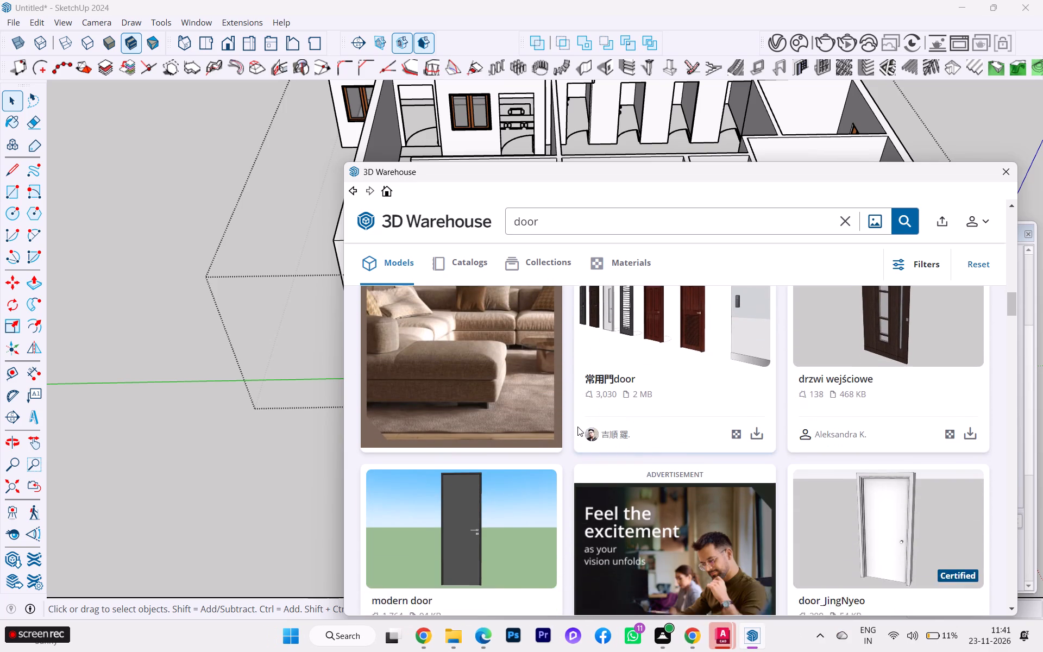
scroll(578, 427, "down", 3)
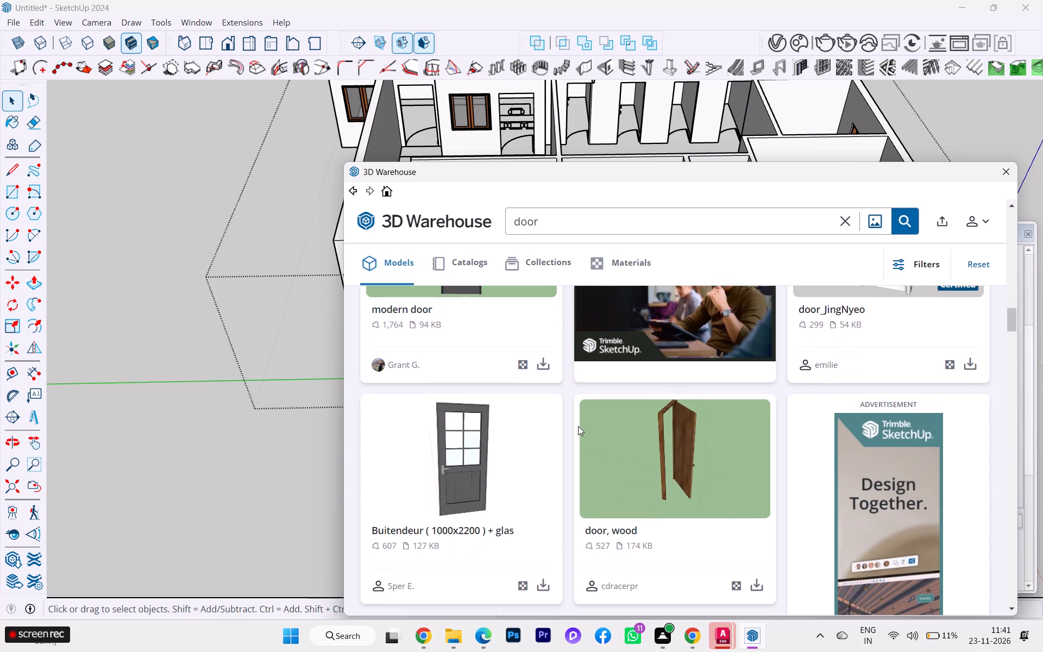
scroll(462, 427, "up", 3)
scroll(462, 418, "down", 4)
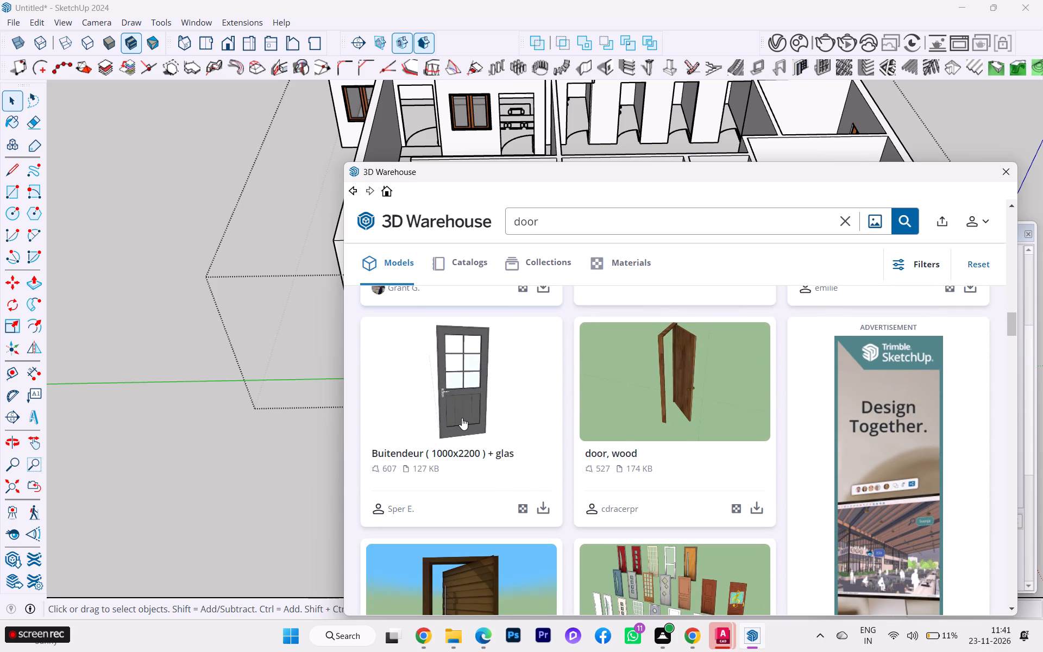
scroll(463, 417, "down", 2)
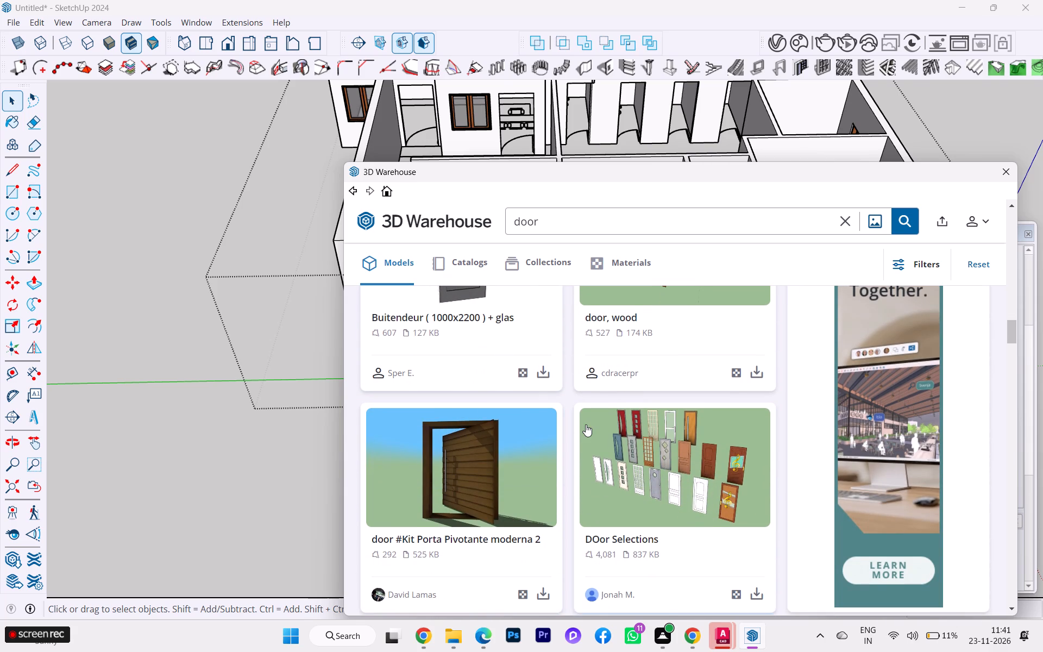
scroll(586, 424, "down", 2)
scroll(586, 424, "up", 2)
scroll(586, 424, "down", 2)
scroll(586, 424, "up", 1)
scroll(586, 424, "down", 3)
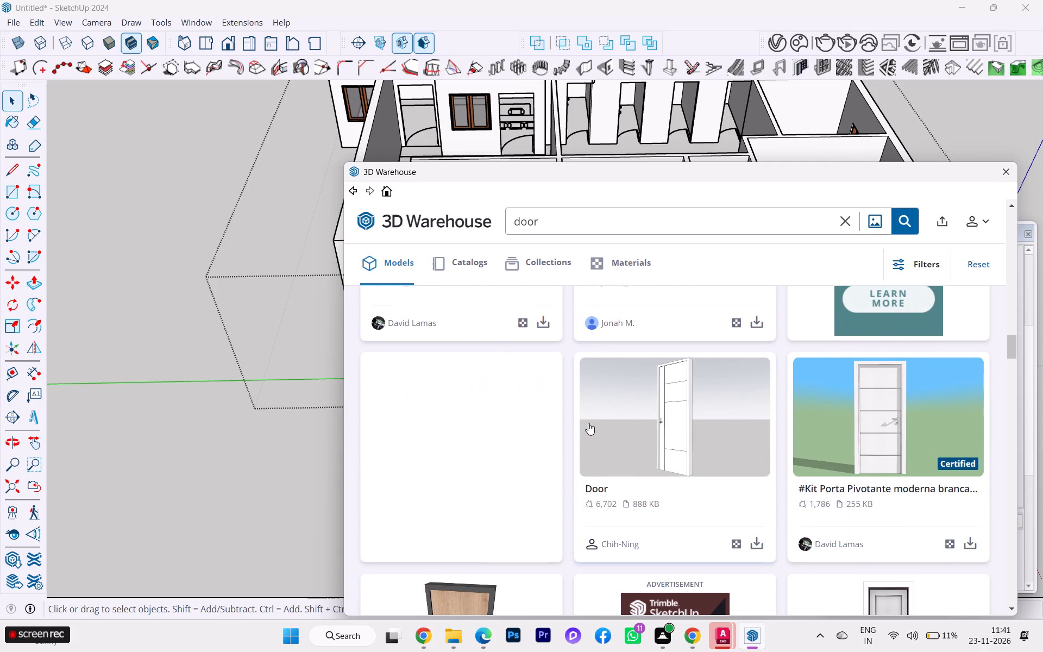
scroll(588, 422, "down", 2)
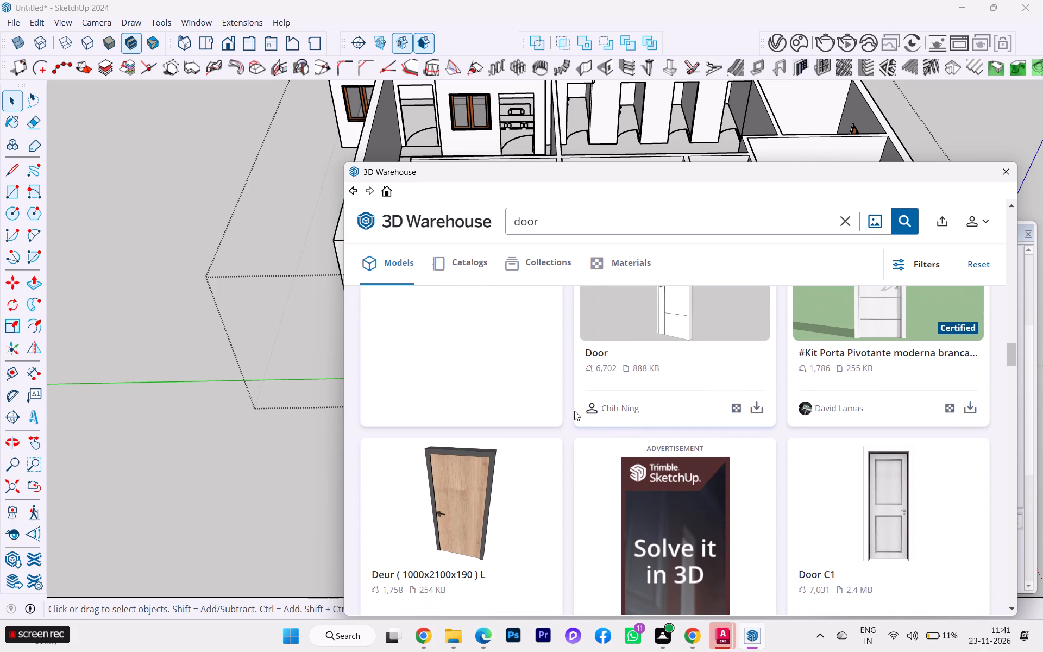
scroll(549, 415, "down", 1)
scroll(549, 415, "up", 1)
scroll(549, 415, "down", 3)
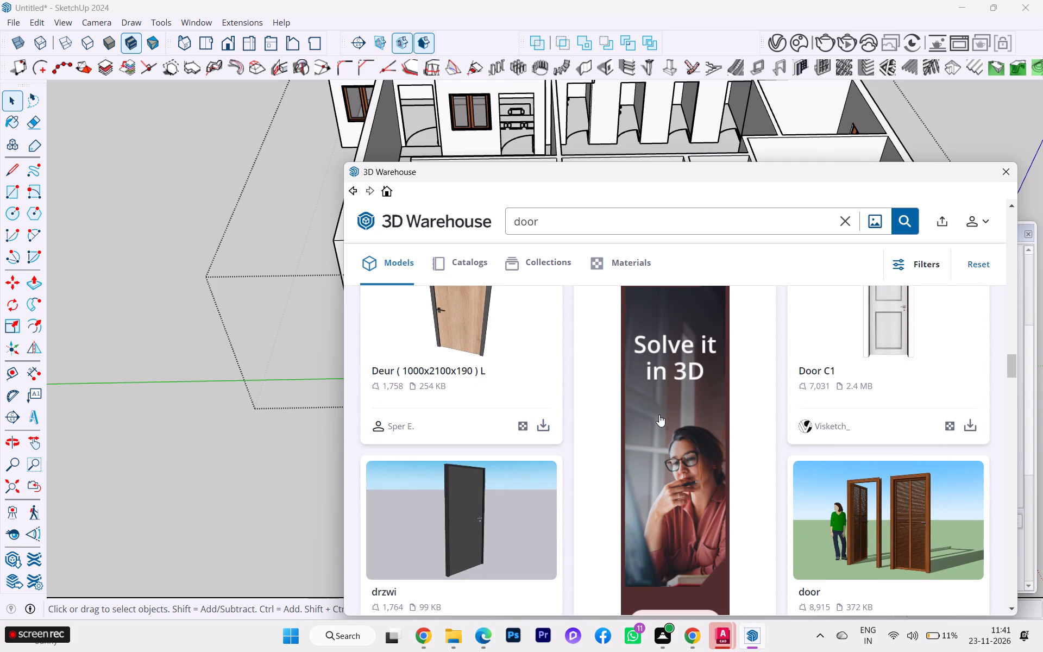
scroll(659, 415, "down", 2)
scroll(659, 415, "up", 3)
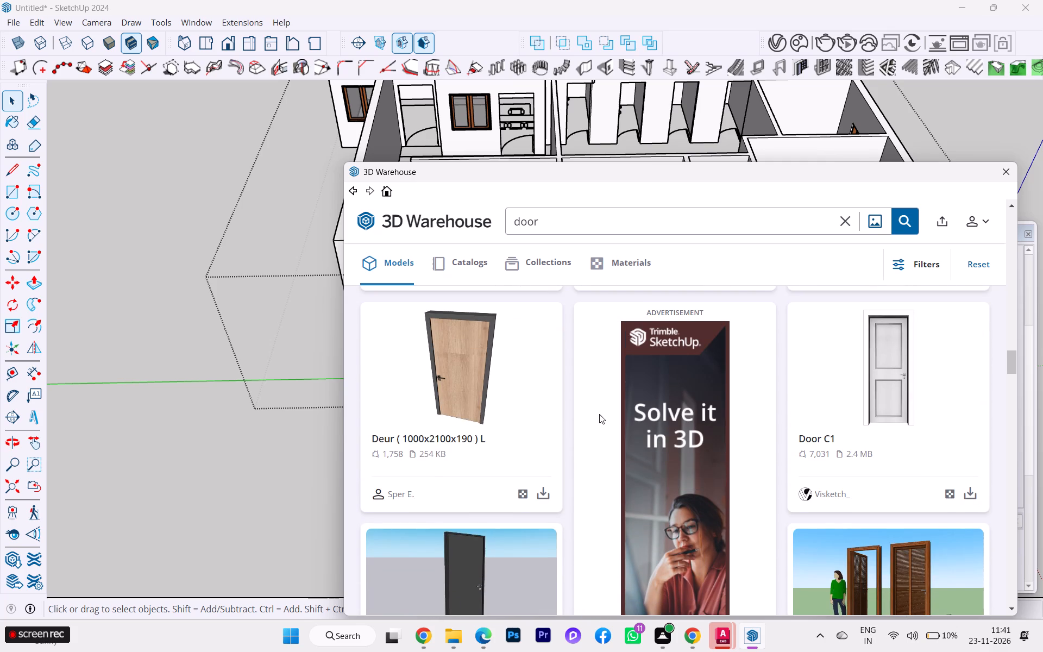
scroll(599, 414, "down", 5)
scroll(599, 414, "up", 1)
scroll(599, 414, "down", 1)
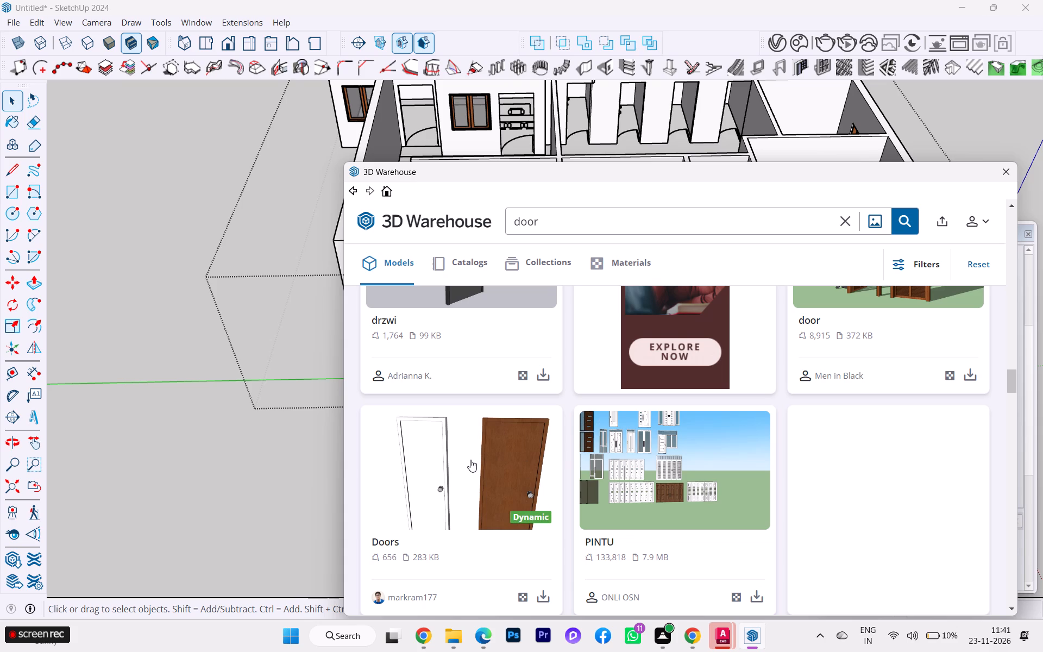
scroll(472, 459, "down", 3)
scroll(507, 469, "up", 1)
scroll(510, 468, "down", 4)
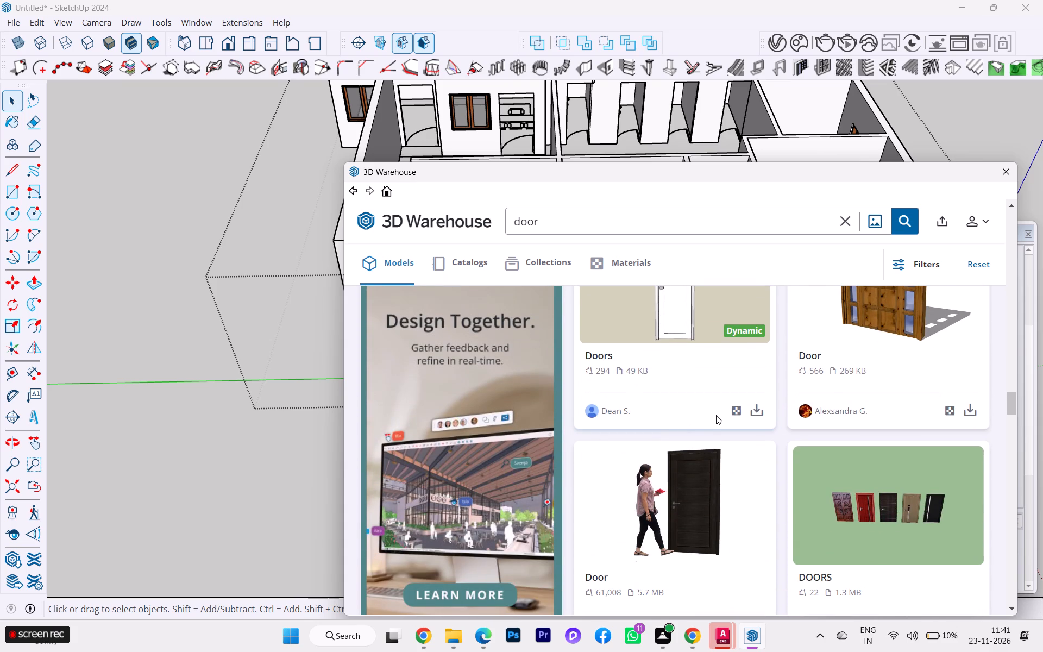
scroll(716, 415, "down", 5)
scroll(713, 421, "up", 4)
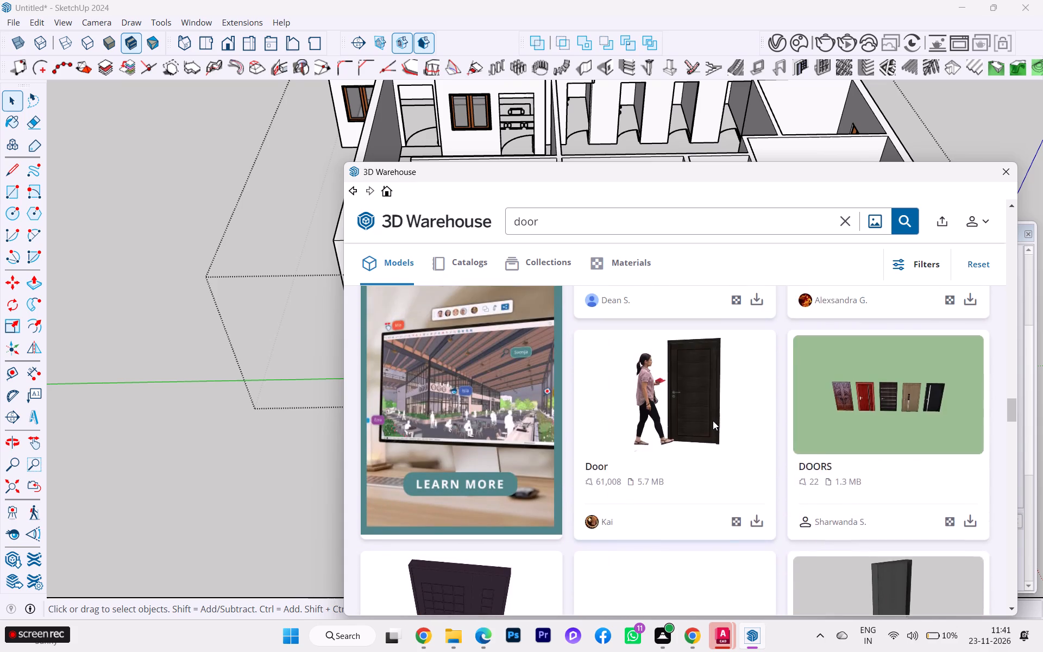
scroll(713, 421, "down", 5)
scroll(713, 421, "up", 1)
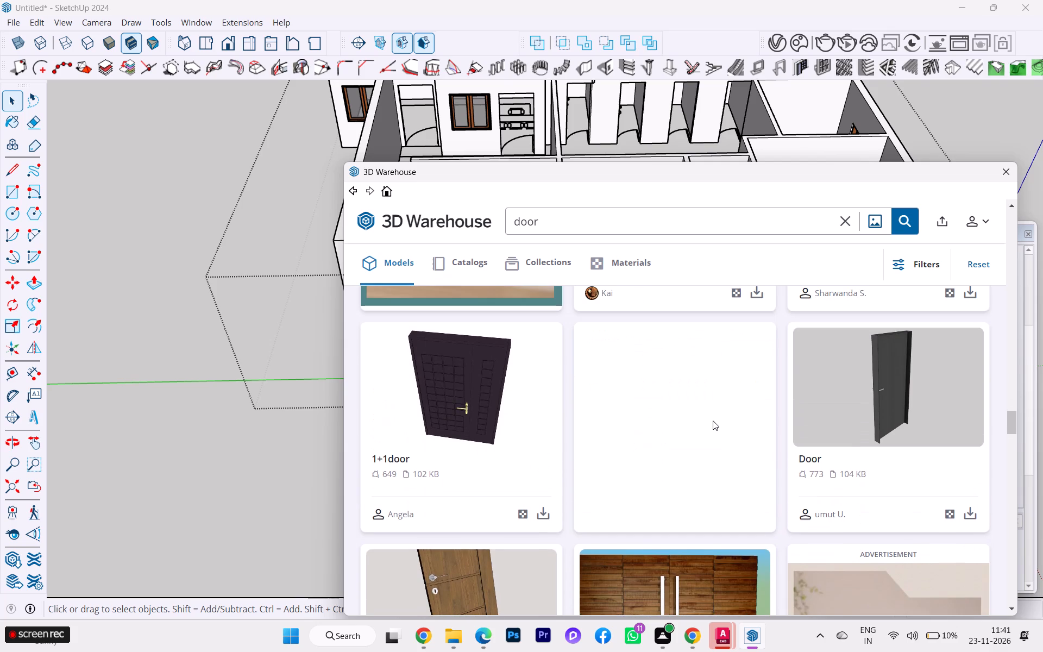
scroll(713, 421, "down", 3)
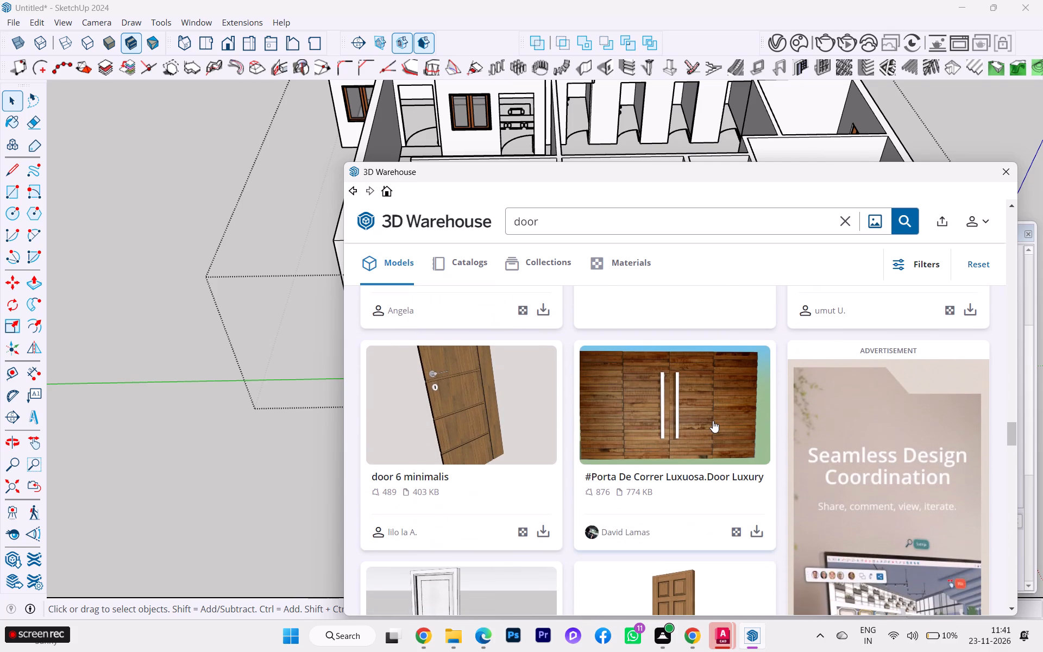
scroll(713, 421, "down", 5)
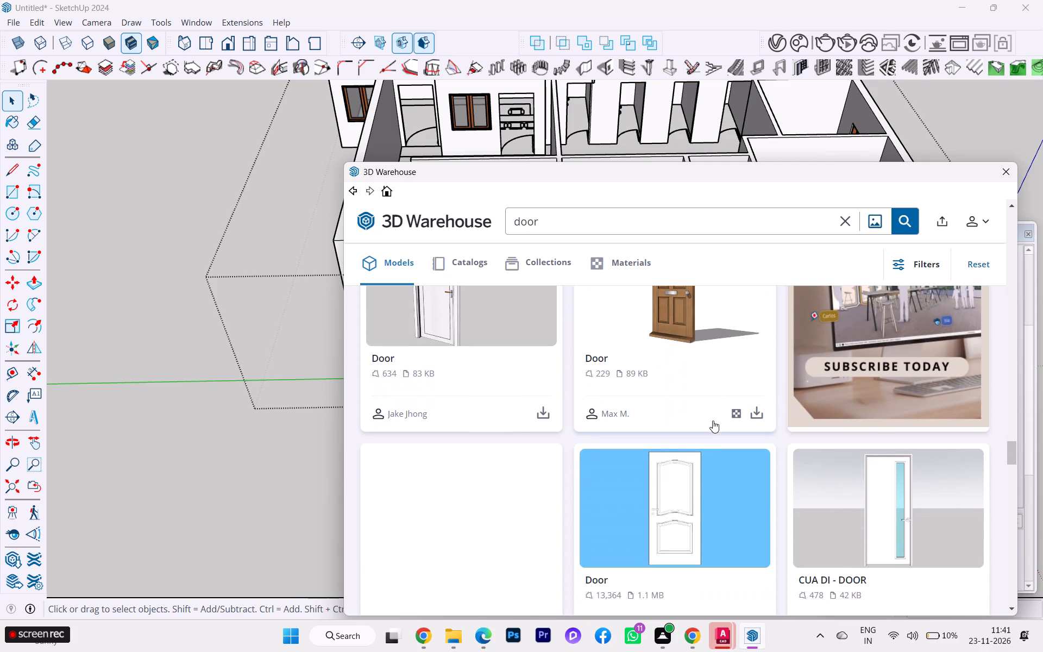
scroll(713, 421, "down", 4)
scroll(713, 421, "up", 4)
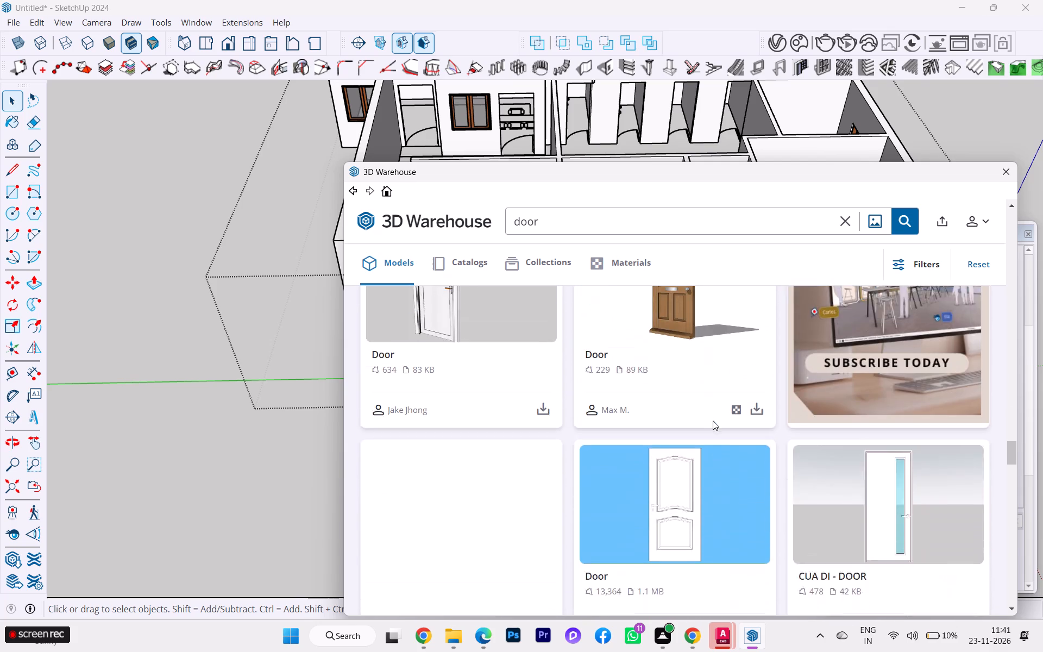
scroll(713, 421, "down", 7)
scroll(713, 421, "up", 1)
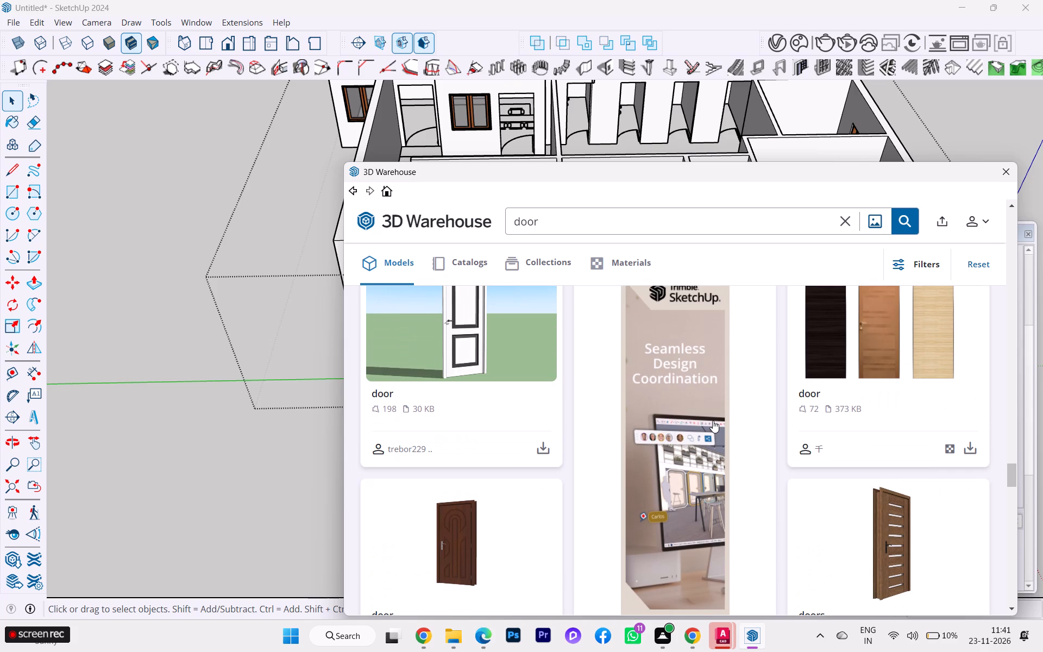
scroll(713, 421, "down", 5)
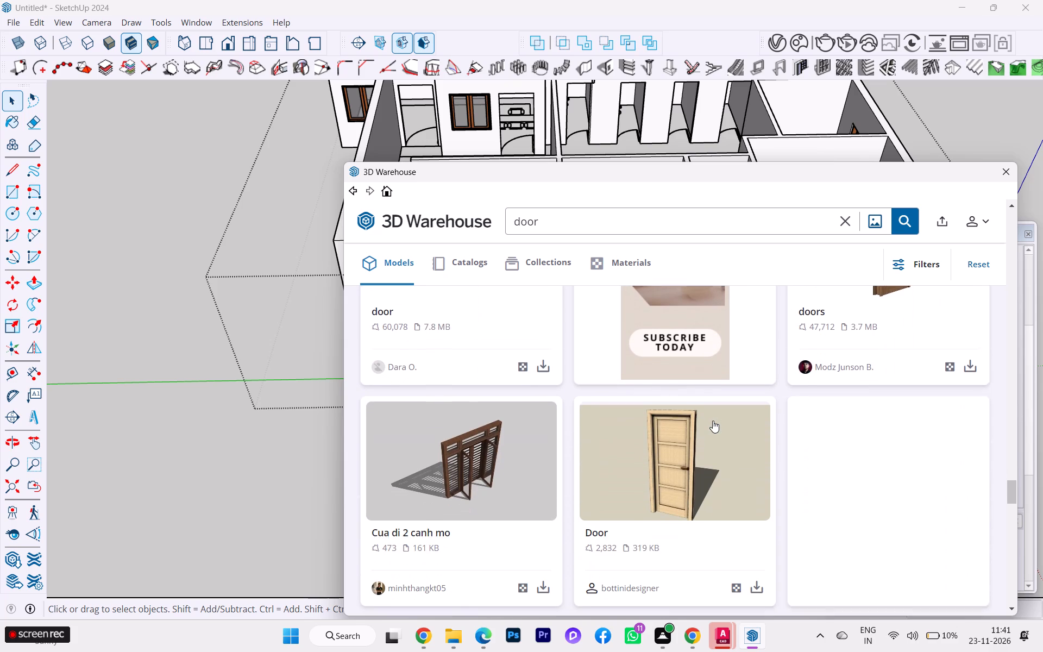
scroll(713, 421, "down", 1)
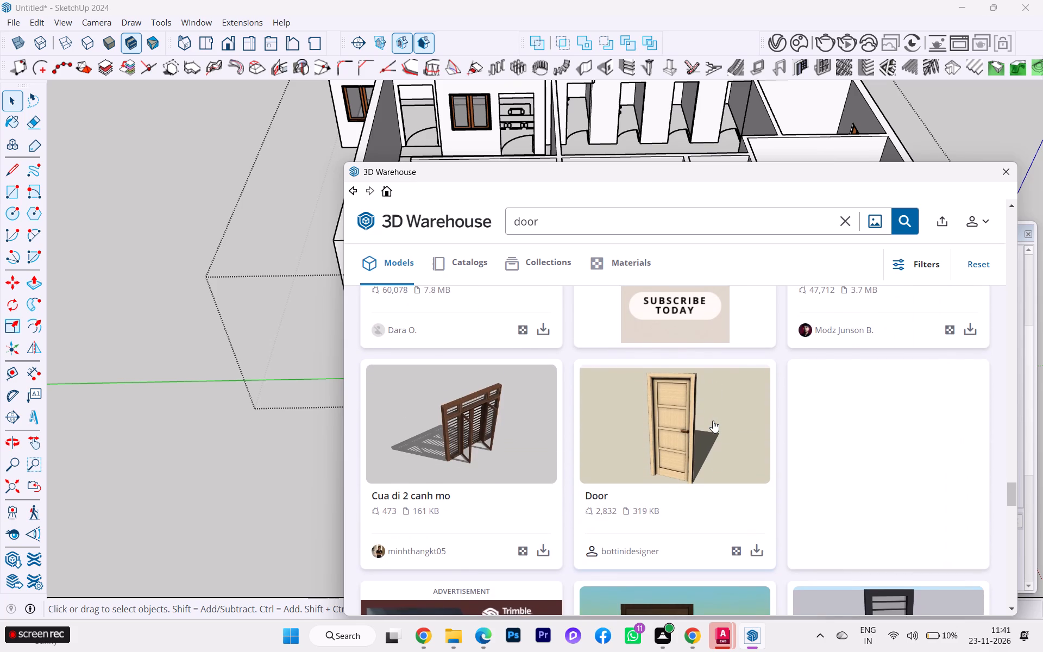
scroll(713, 421, "down", 1)
scroll(636, 381, "down", 3)
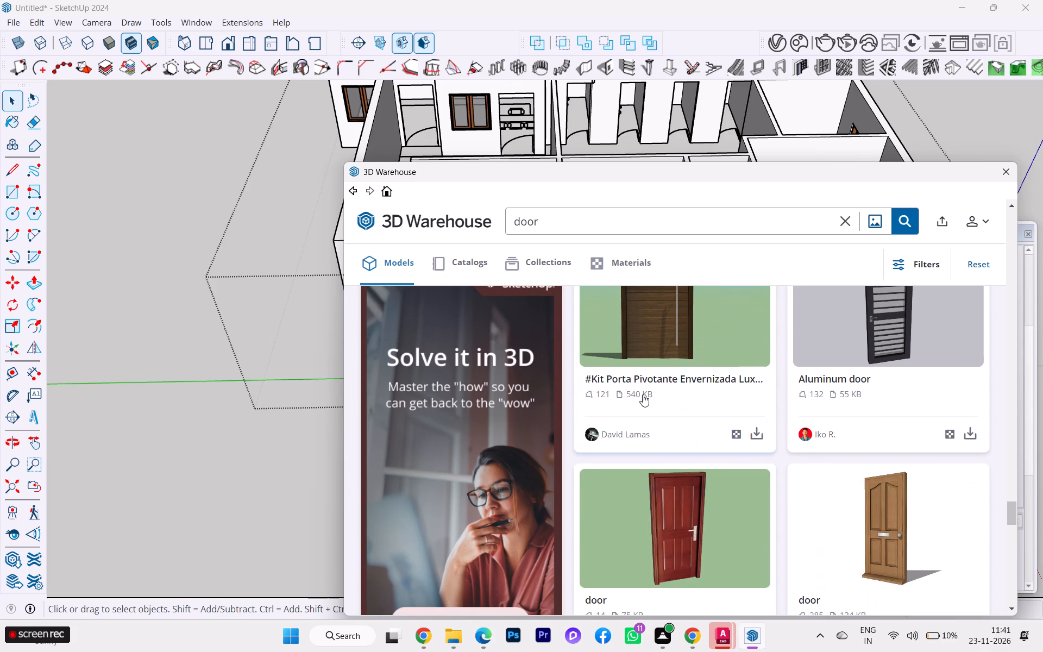
scroll(646, 395, "up", 2)
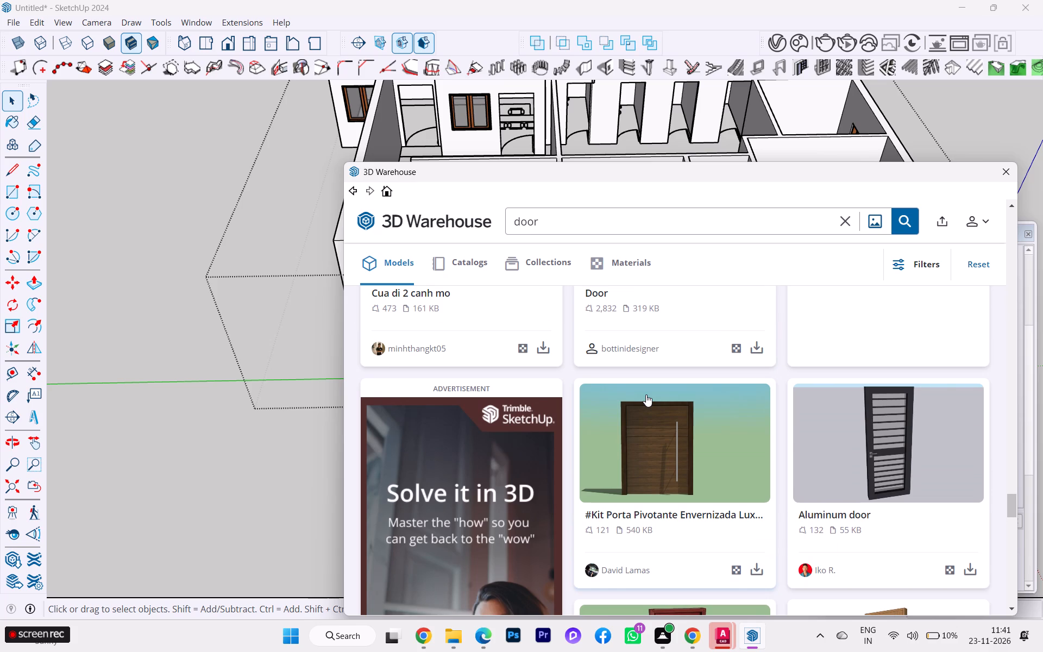
scroll(646, 394, "down", 1)
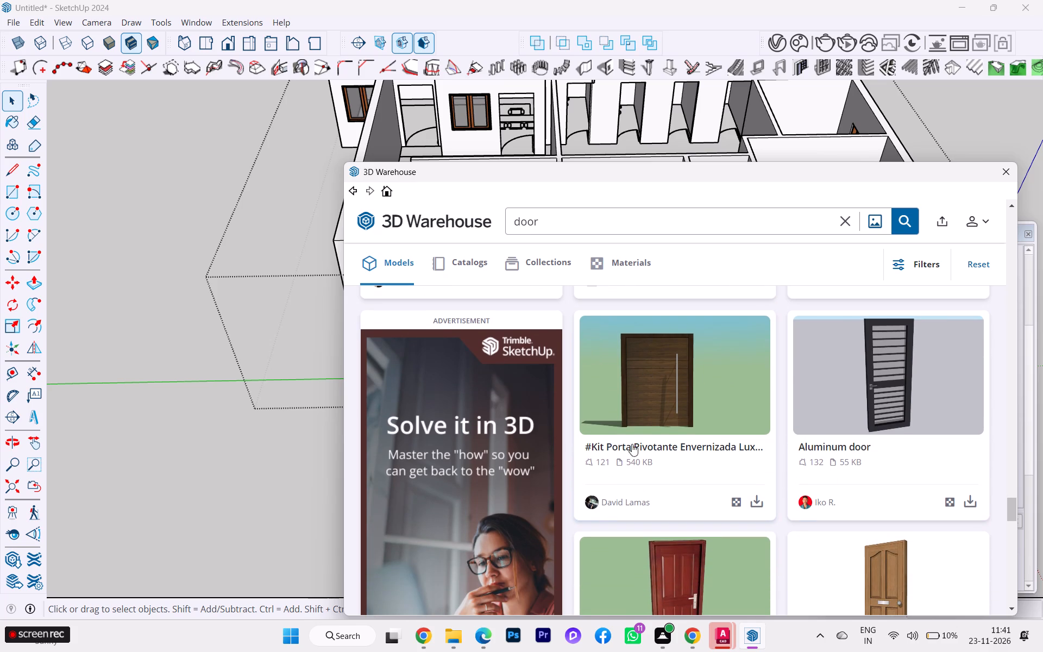
scroll(593, 429, "down", 7)
scroll(607, 428, "up", 3)
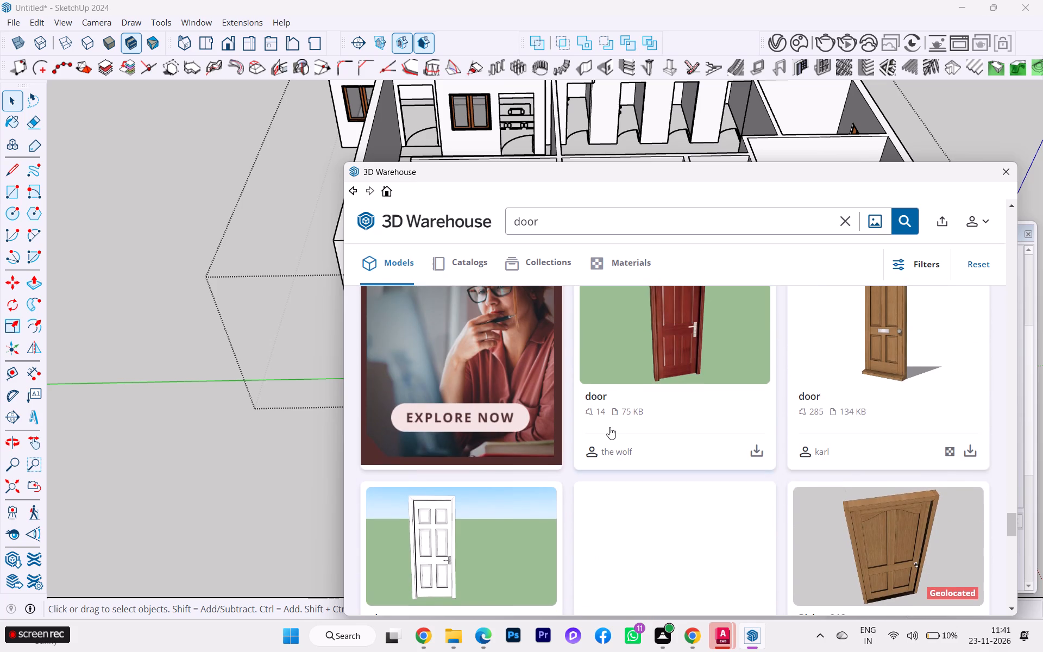
scroll(610, 427, "down", 3)
scroll(661, 433, "down", 1)
scroll(661, 433, "up", 1)
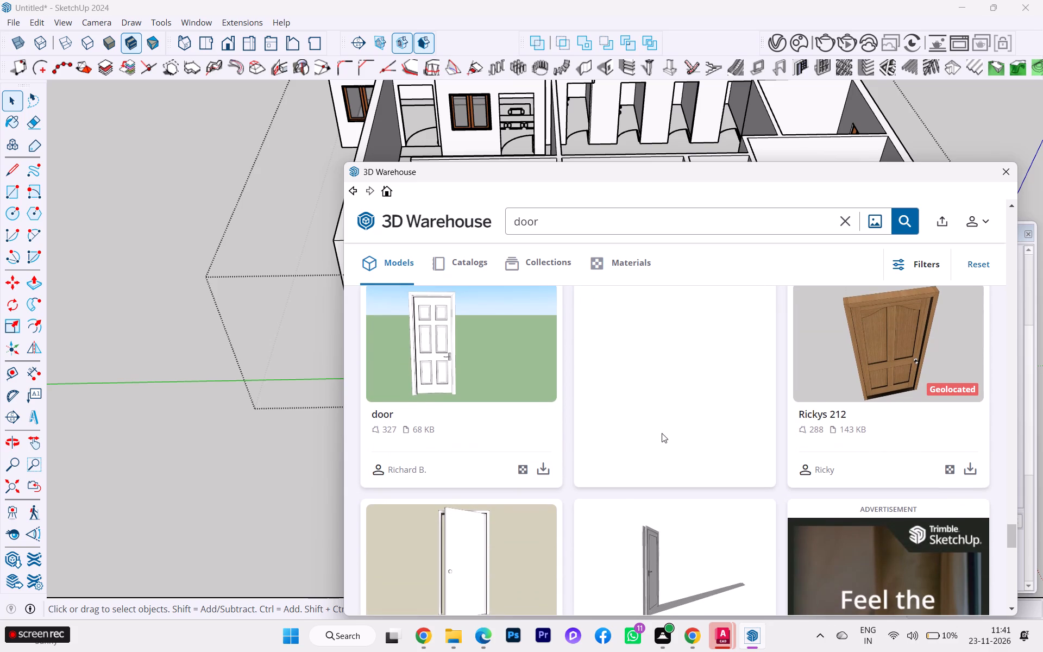
scroll(662, 433, "down", 2)
scroll(566, 423, "down", 4)
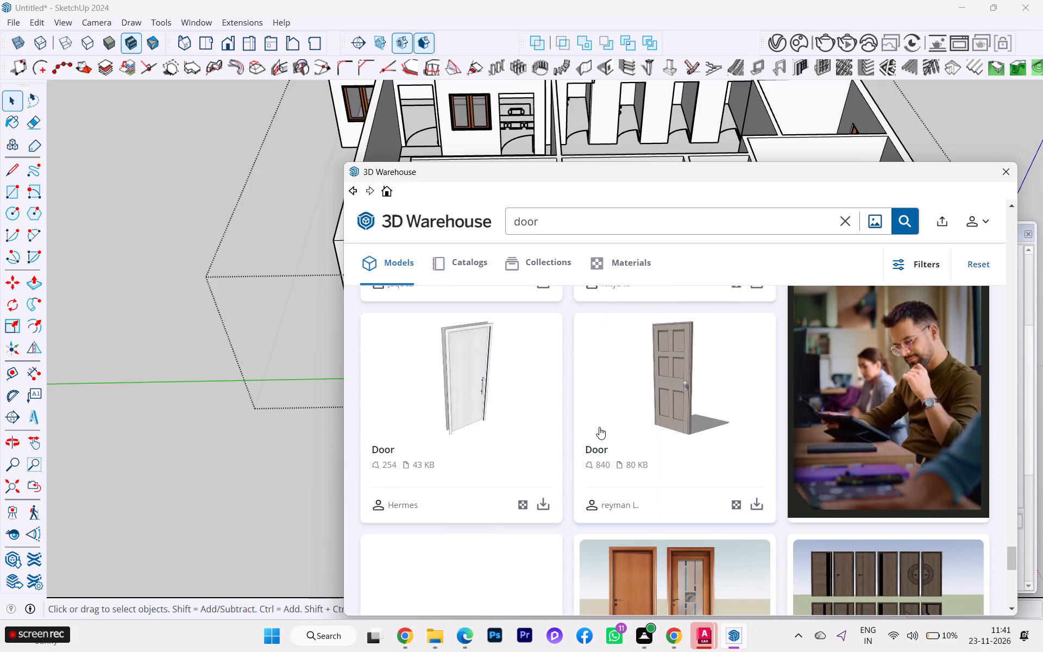
scroll(618, 434, "down", 5)
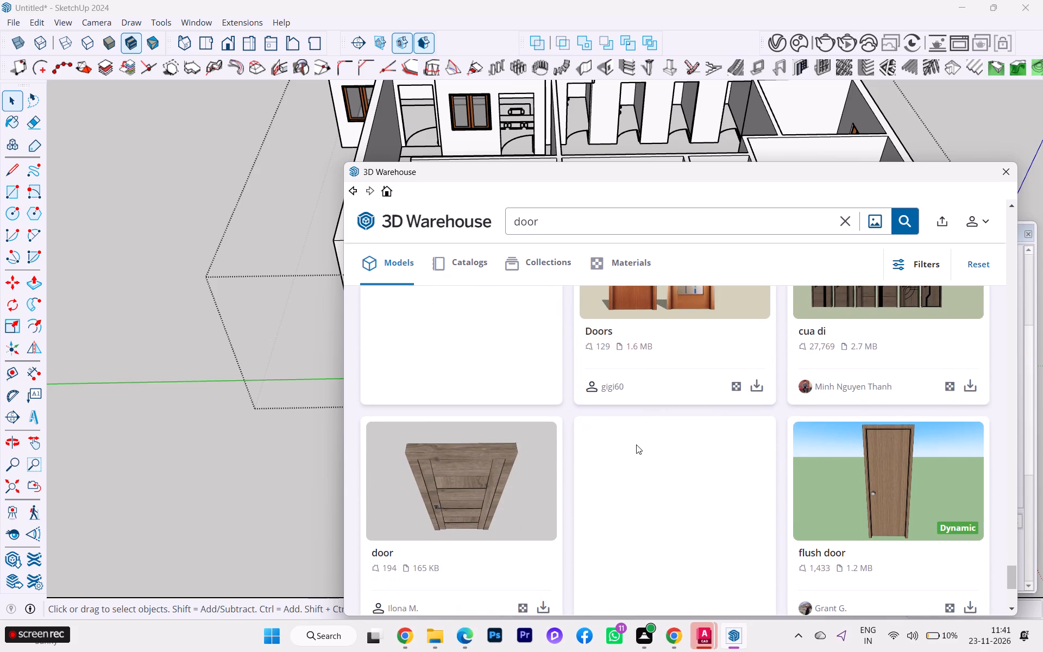
scroll(625, 440, "up", 2)
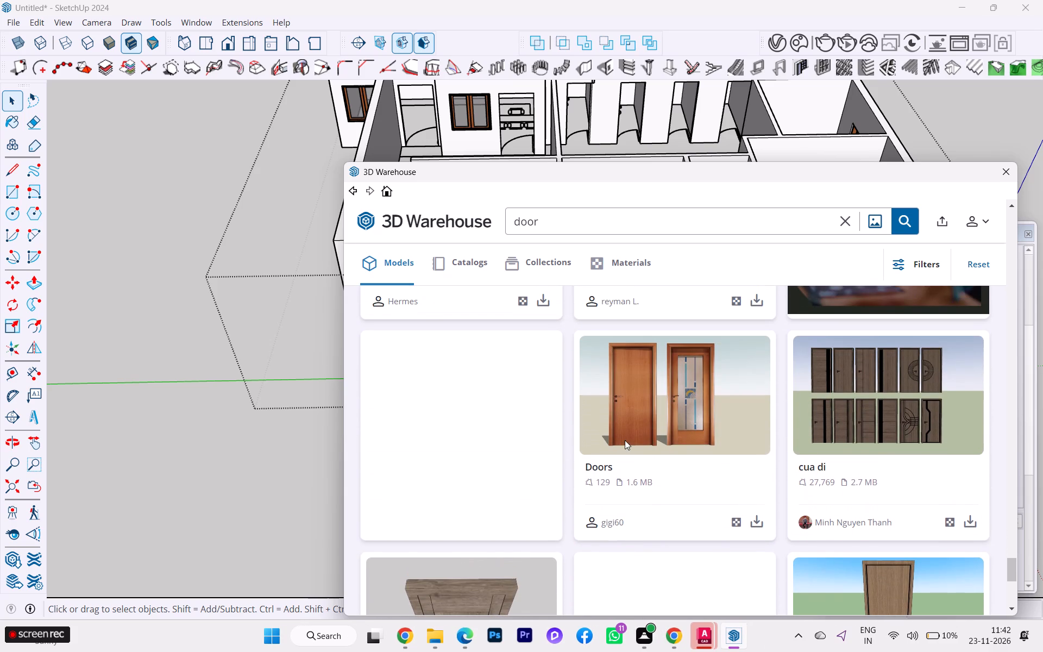
Download the "cua di" door set into the model and place it beside the building's corner near the origin.
left_click(972, 522)
left_click(652, 407)
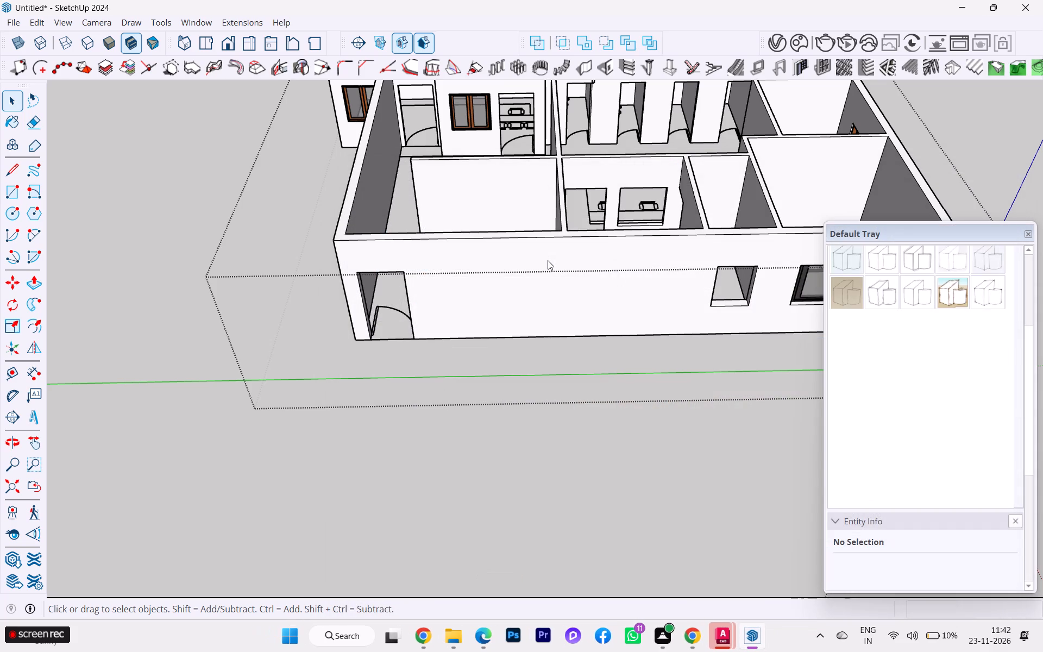
scroll(457, 284, "down", 3)
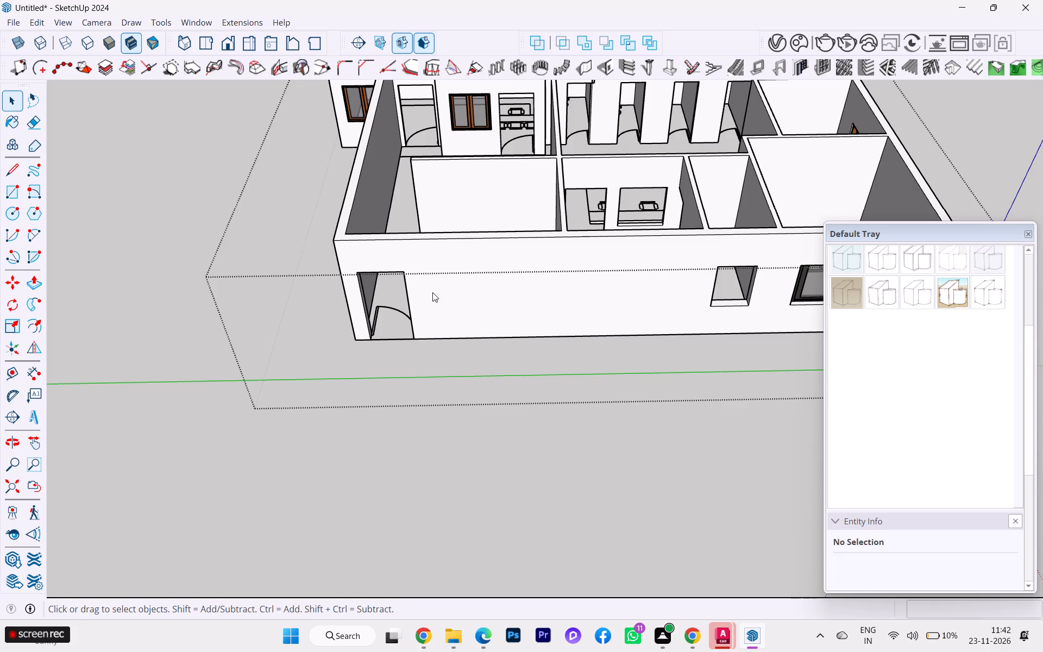
scroll(432, 292, "down", 7)
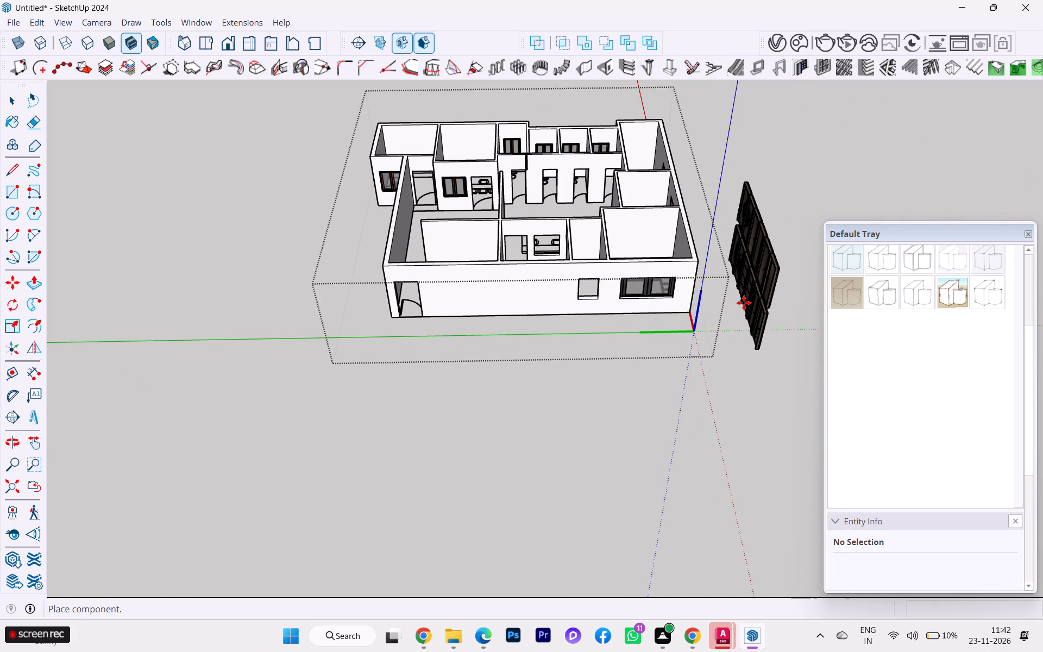
left_click(744, 303)
Open the placed door set for editing and examine its individual door designs in both rows.
scroll(764, 306, "up", 4)
scroll(775, 311, "down", 3)
scroll(775, 311, "up", 1)
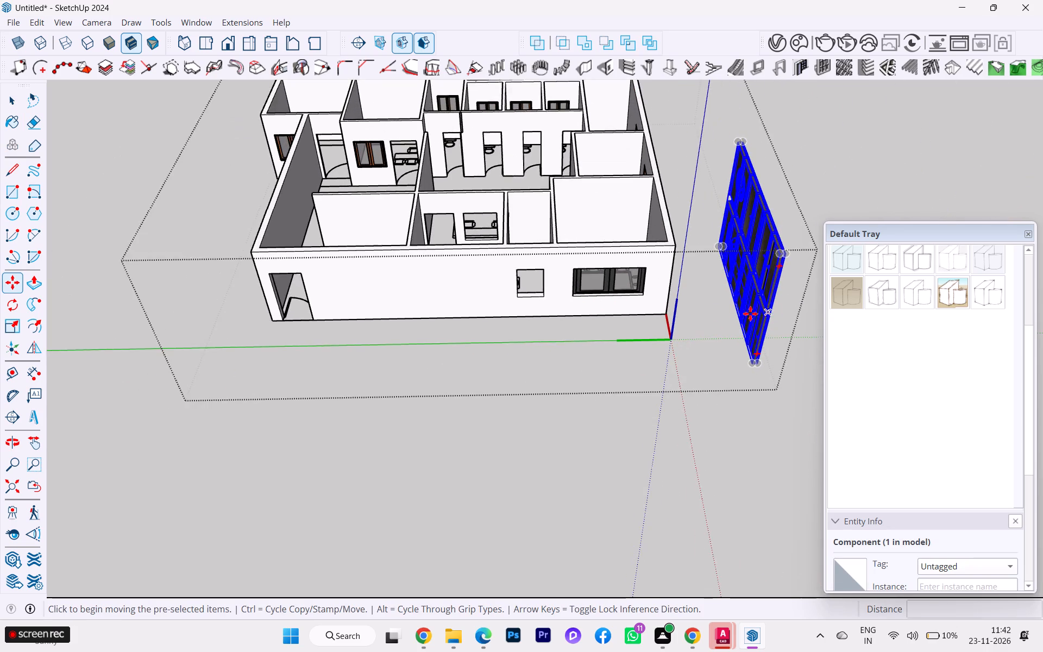
scroll(686, 314, "up", 3)
scroll(598, 318, "down", 1)
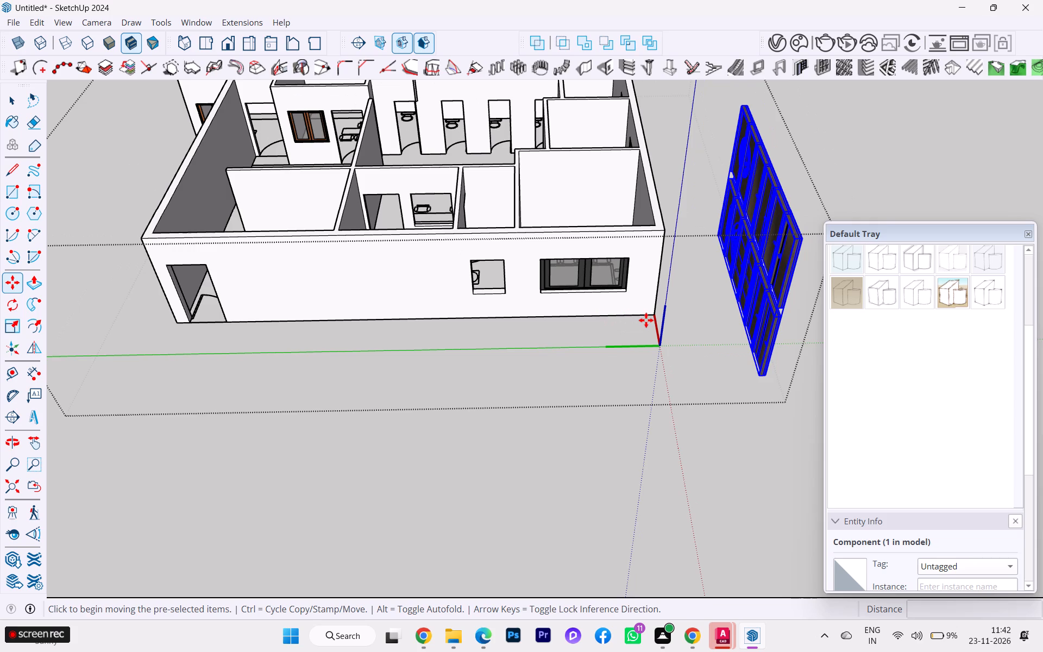
middle_click_drag(644, 319, 427, 286)
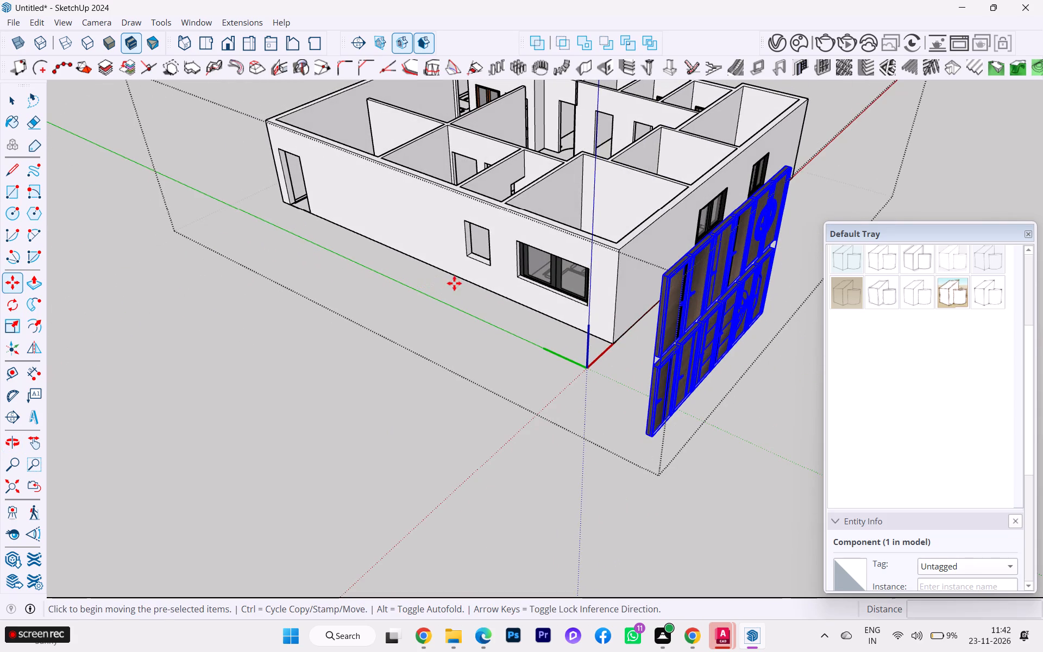
scroll(511, 294, "up", 2)
scroll(512, 294, "down", 1)
middle_click_drag(620, 312, 442, 305)
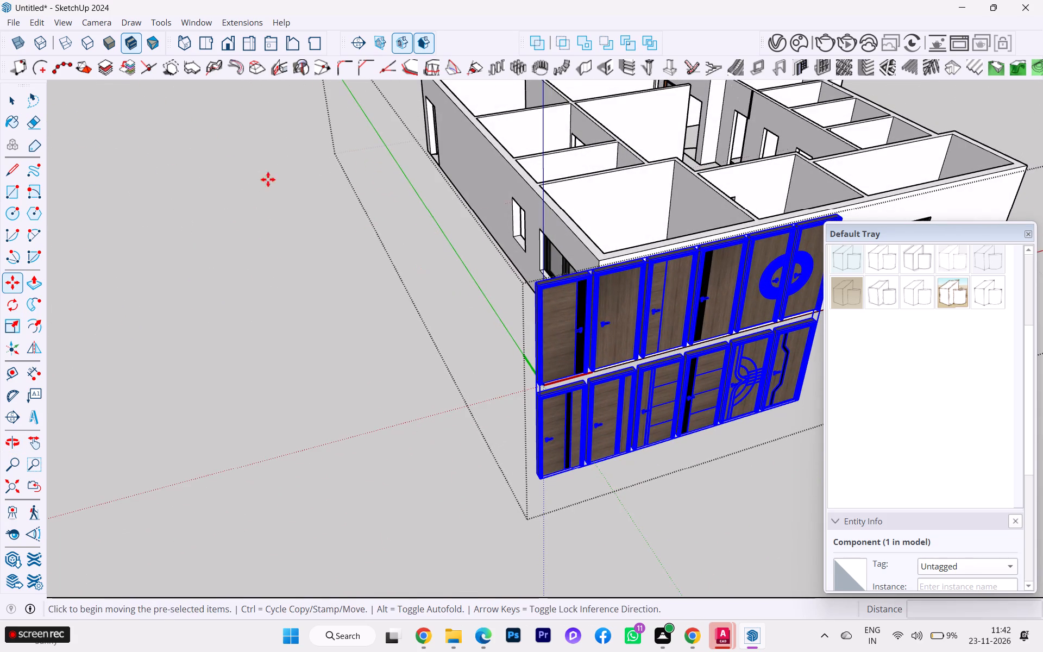
left_click(14, 93)
double_click(593, 287)
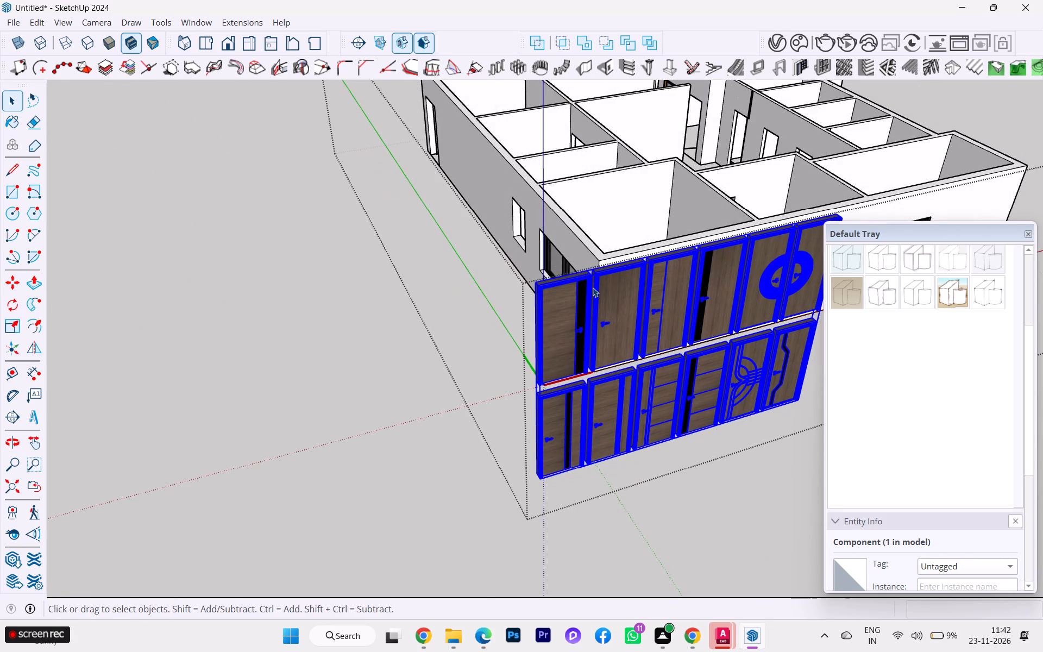
scroll(580, 301, "up", 1)
scroll(533, 297, "up", 2)
scroll(533, 297, "down", 1)
scroll(533, 297, "up", 3)
middle_click_drag(488, 247, 442, 235)
scroll(578, 296, "up", 4)
scroll(472, 233, "down", 2)
scroll(472, 233, "up", 2)
scroll(472, 233, "down", 1)
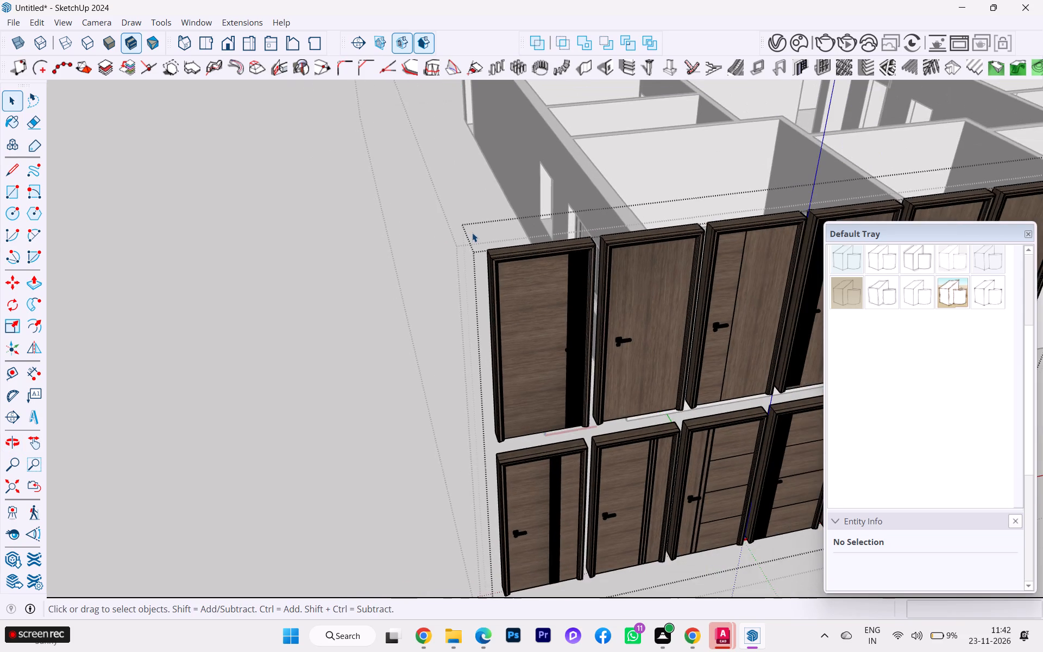
scroll(472, 233, "down", 3)
scroll(472, 233, "up", 1)
scroll(529, 254, "down", 1)
scroll(632, 277, "up", 6)
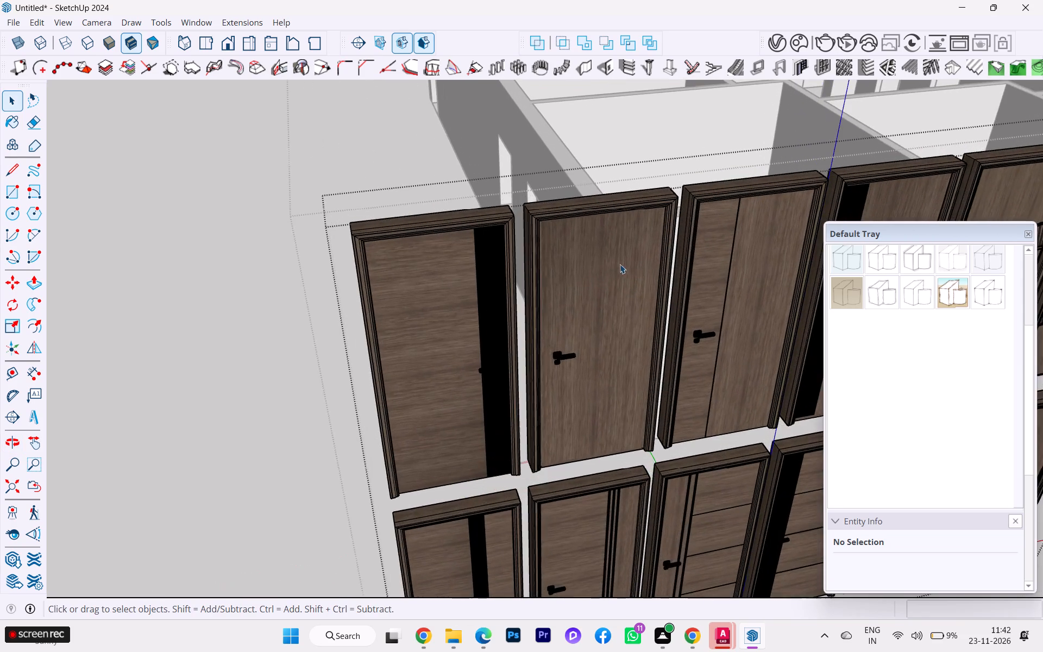
scroll(517, 250, "down", 5)
scroll(705, 308, "up", 1)
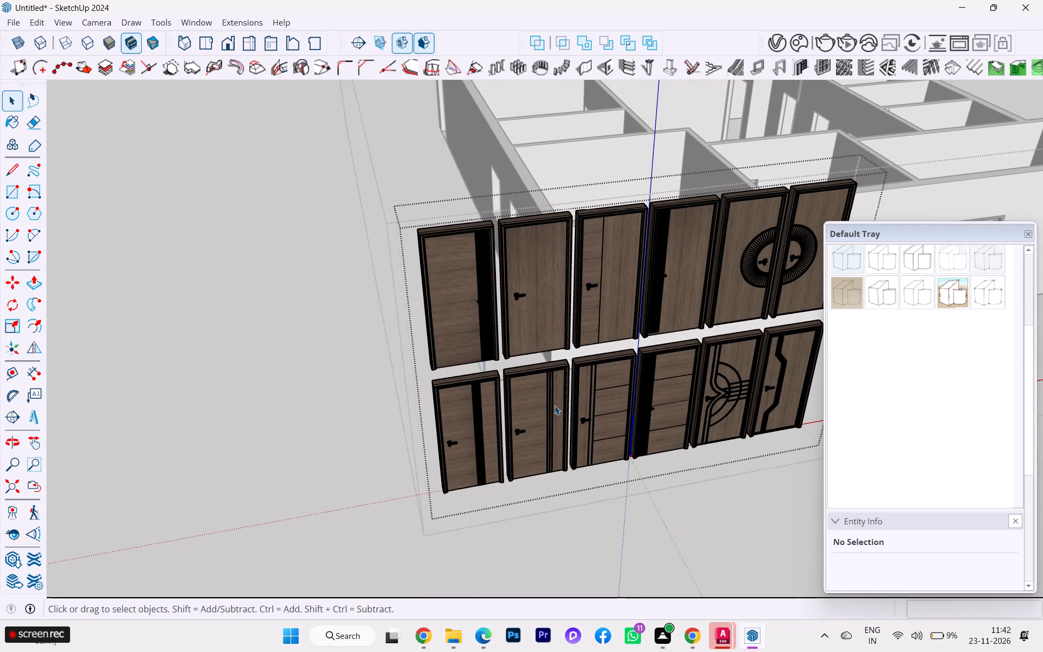
scroll(602, 259, "up", 2)
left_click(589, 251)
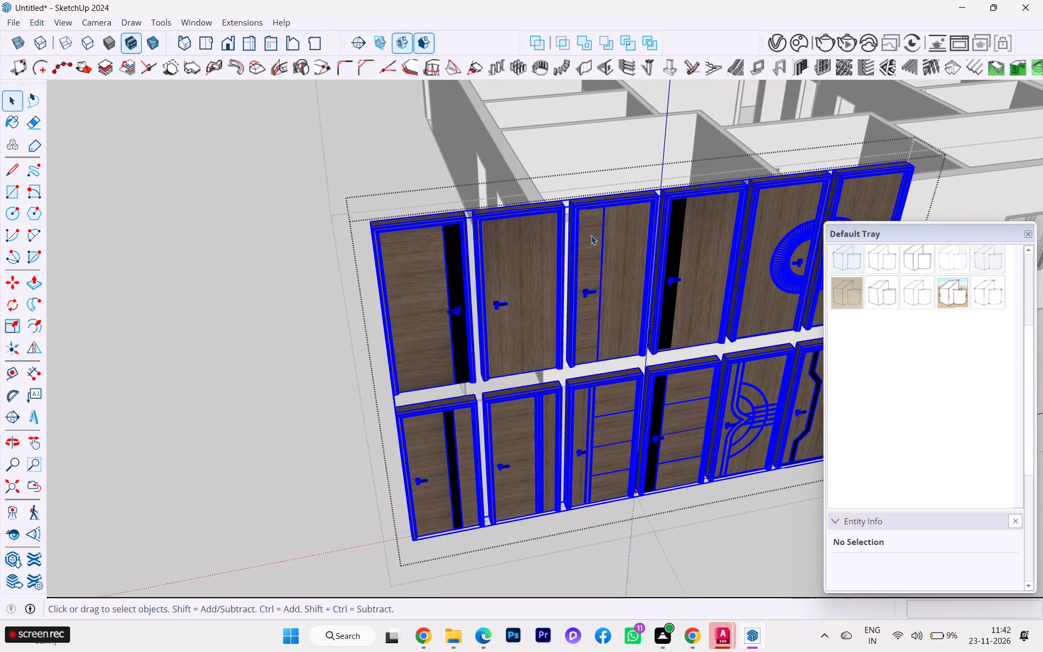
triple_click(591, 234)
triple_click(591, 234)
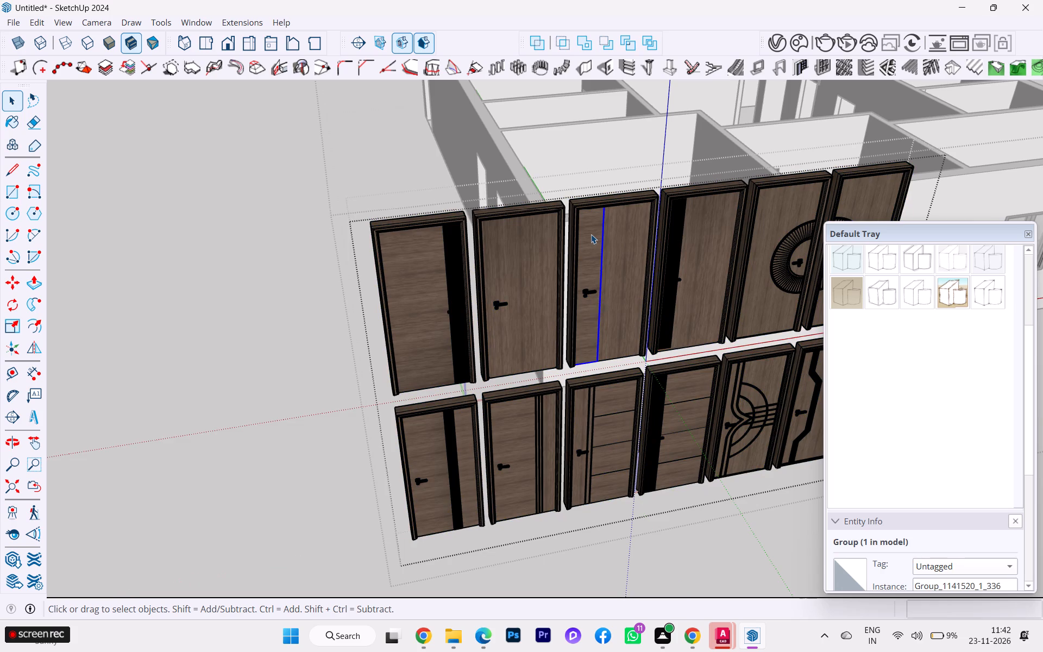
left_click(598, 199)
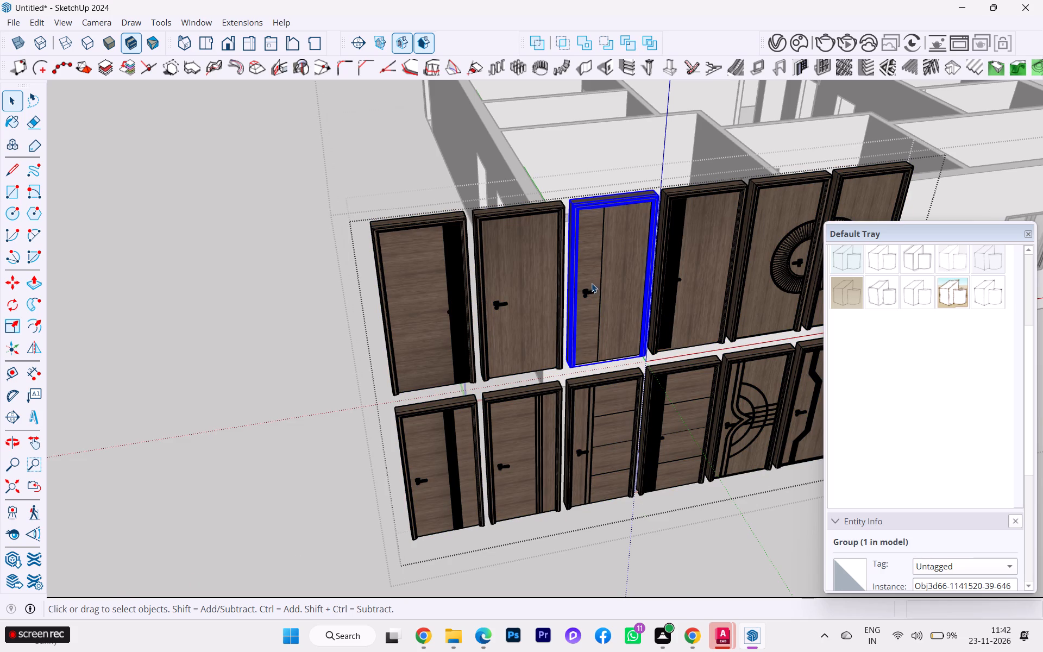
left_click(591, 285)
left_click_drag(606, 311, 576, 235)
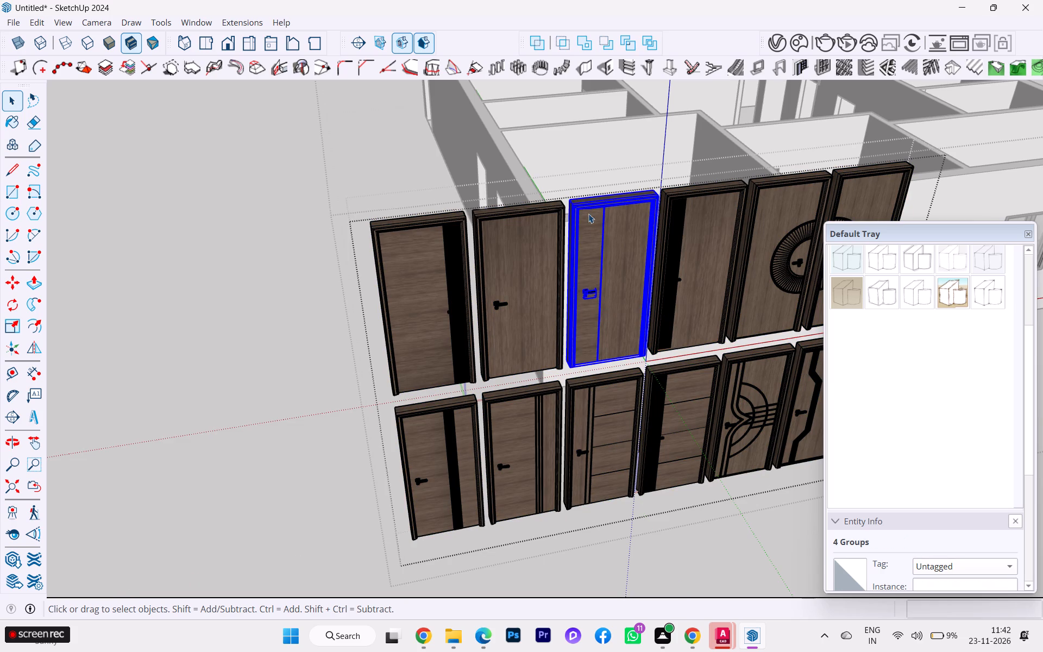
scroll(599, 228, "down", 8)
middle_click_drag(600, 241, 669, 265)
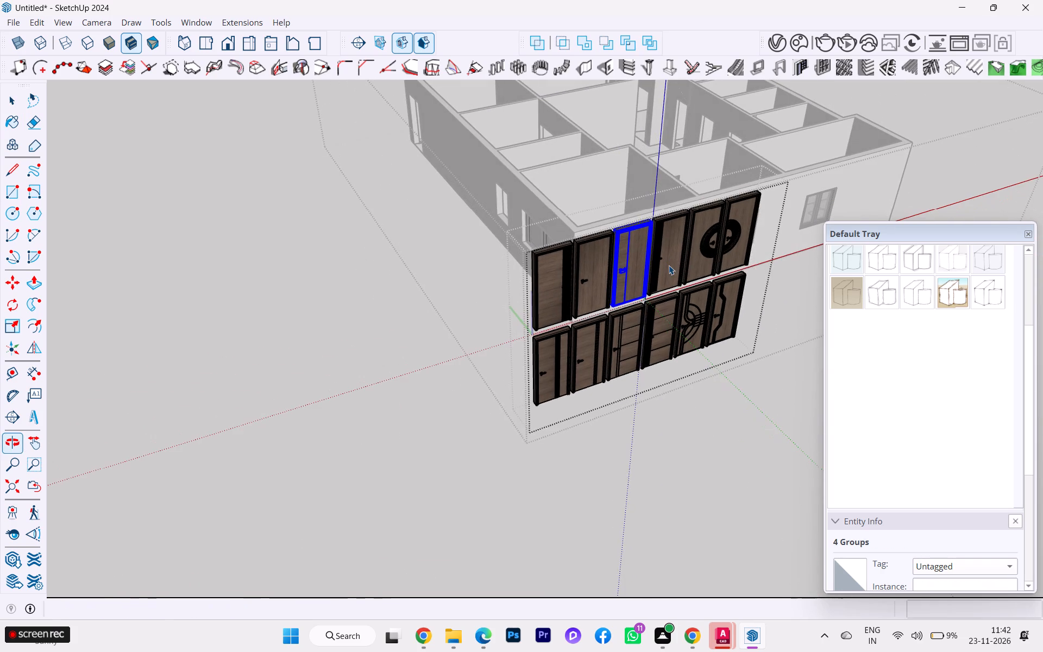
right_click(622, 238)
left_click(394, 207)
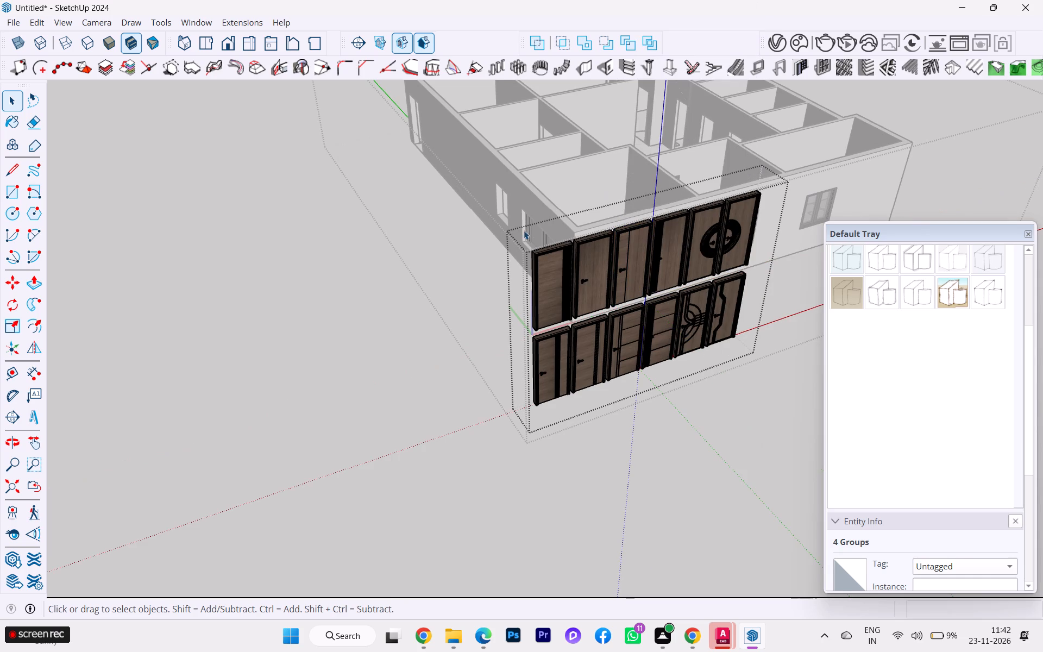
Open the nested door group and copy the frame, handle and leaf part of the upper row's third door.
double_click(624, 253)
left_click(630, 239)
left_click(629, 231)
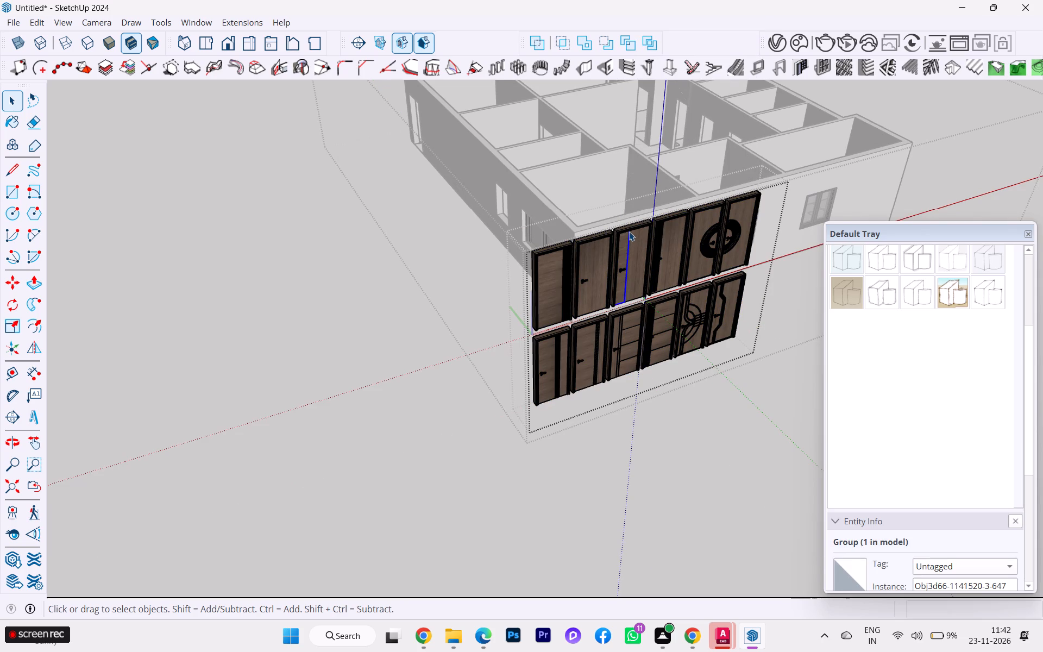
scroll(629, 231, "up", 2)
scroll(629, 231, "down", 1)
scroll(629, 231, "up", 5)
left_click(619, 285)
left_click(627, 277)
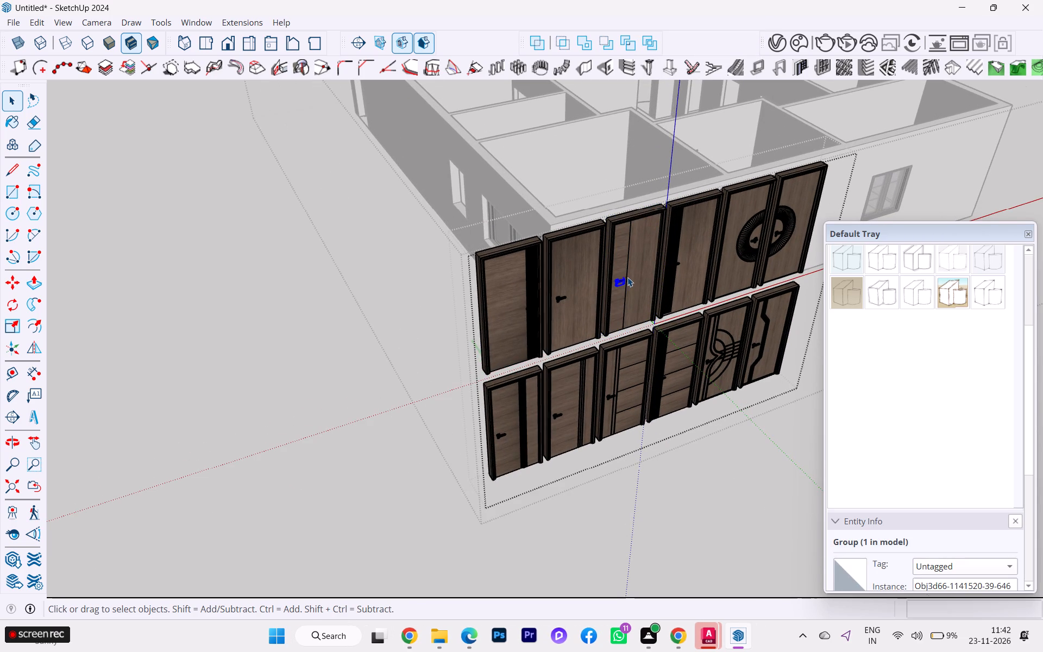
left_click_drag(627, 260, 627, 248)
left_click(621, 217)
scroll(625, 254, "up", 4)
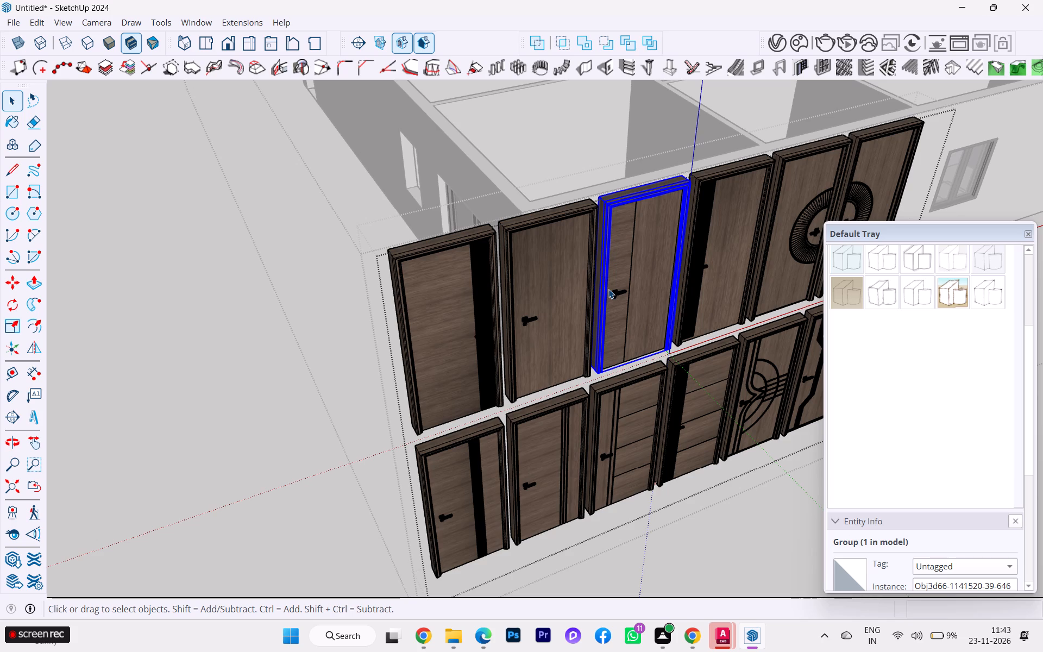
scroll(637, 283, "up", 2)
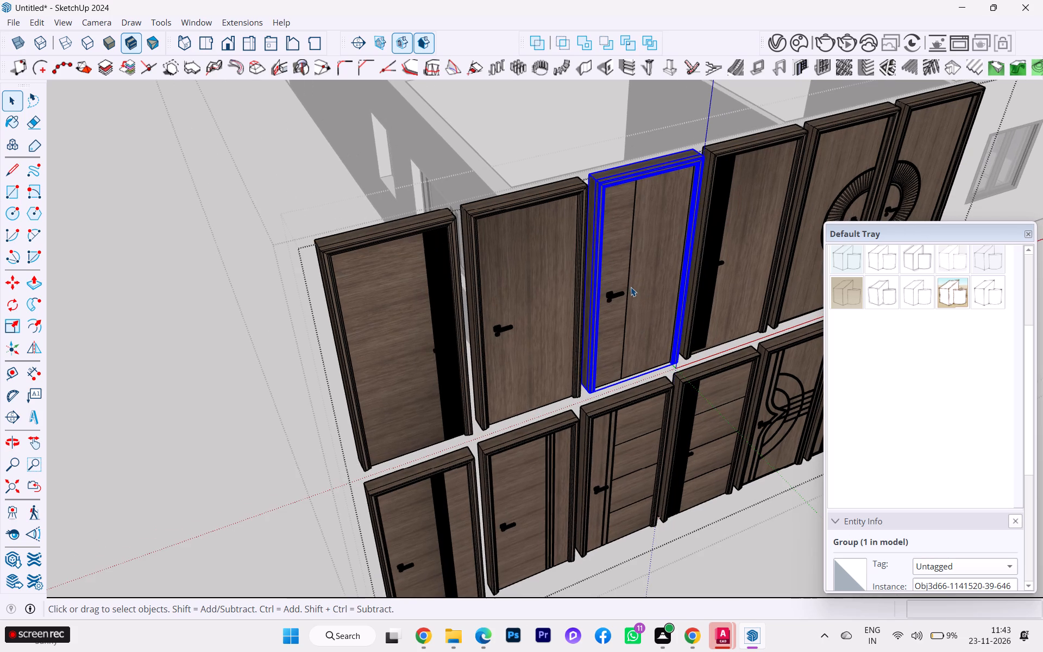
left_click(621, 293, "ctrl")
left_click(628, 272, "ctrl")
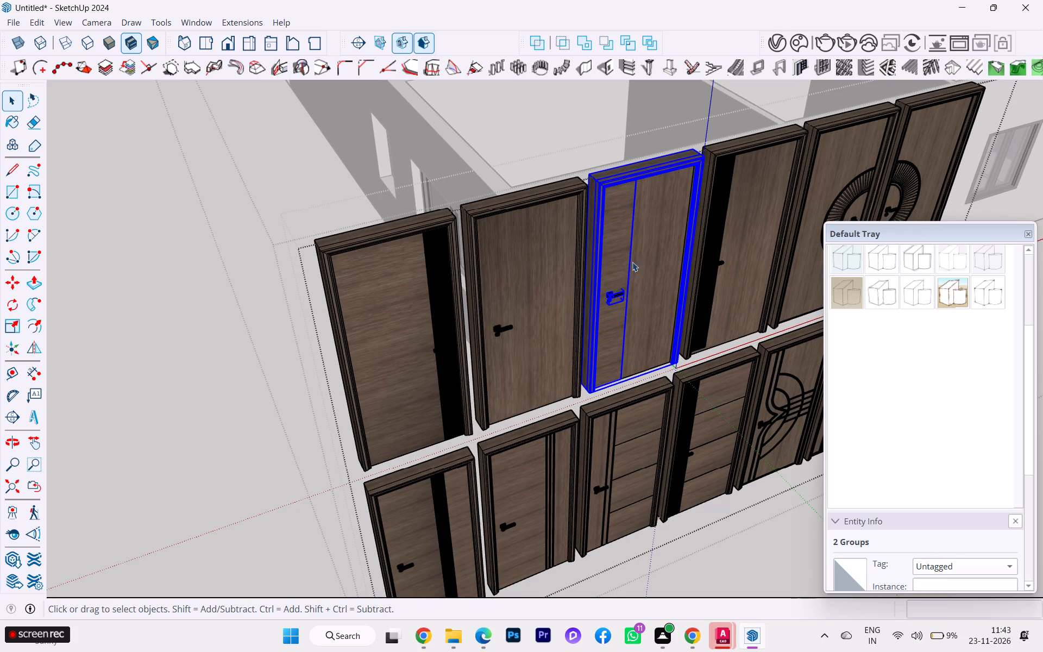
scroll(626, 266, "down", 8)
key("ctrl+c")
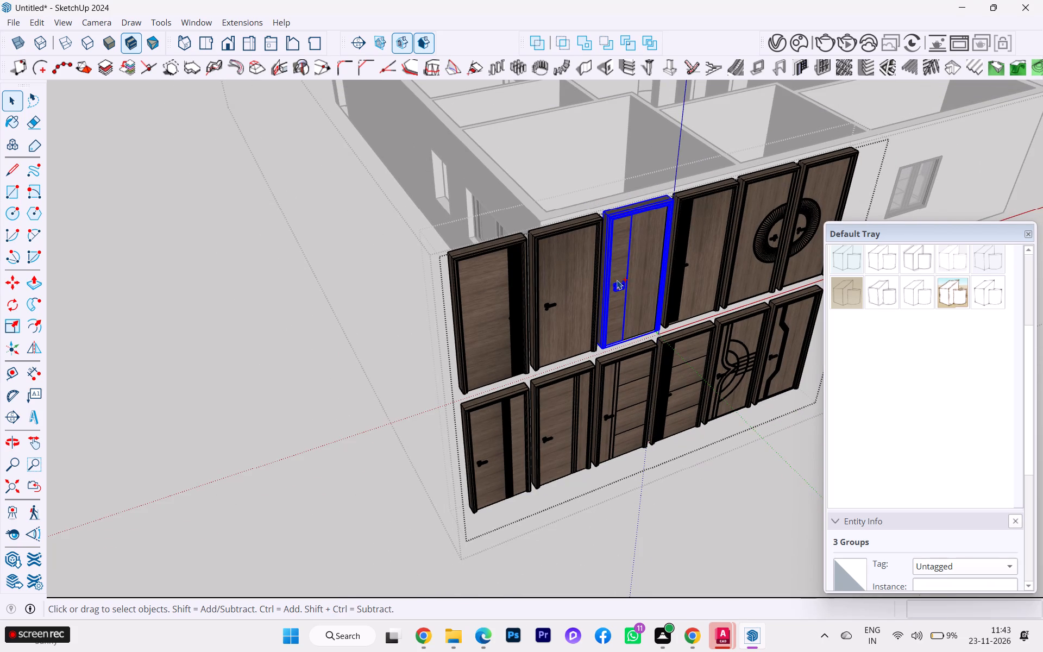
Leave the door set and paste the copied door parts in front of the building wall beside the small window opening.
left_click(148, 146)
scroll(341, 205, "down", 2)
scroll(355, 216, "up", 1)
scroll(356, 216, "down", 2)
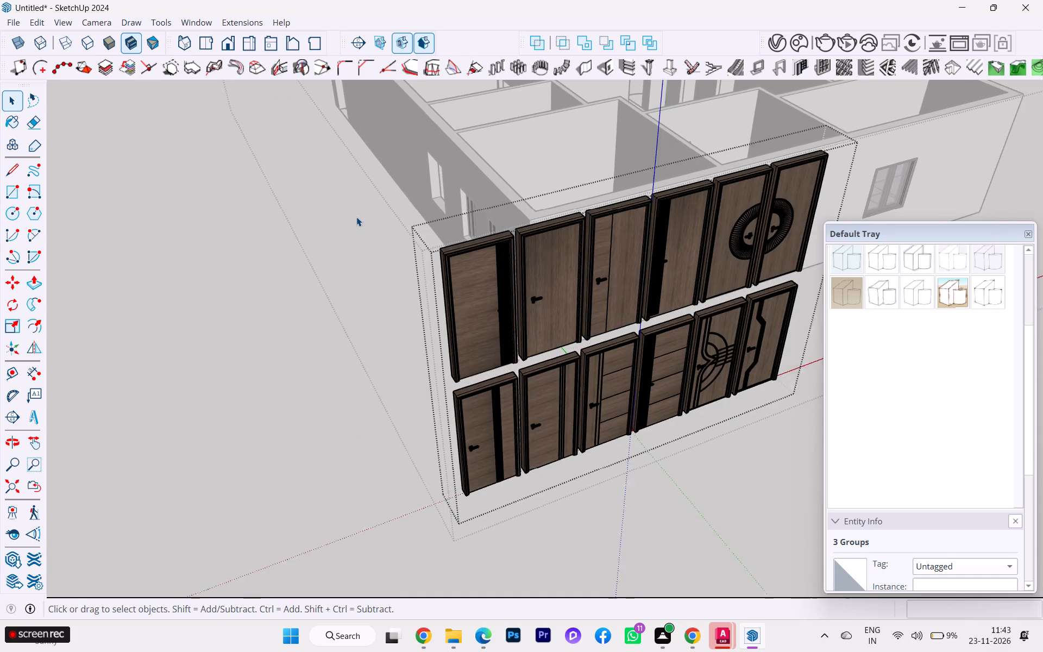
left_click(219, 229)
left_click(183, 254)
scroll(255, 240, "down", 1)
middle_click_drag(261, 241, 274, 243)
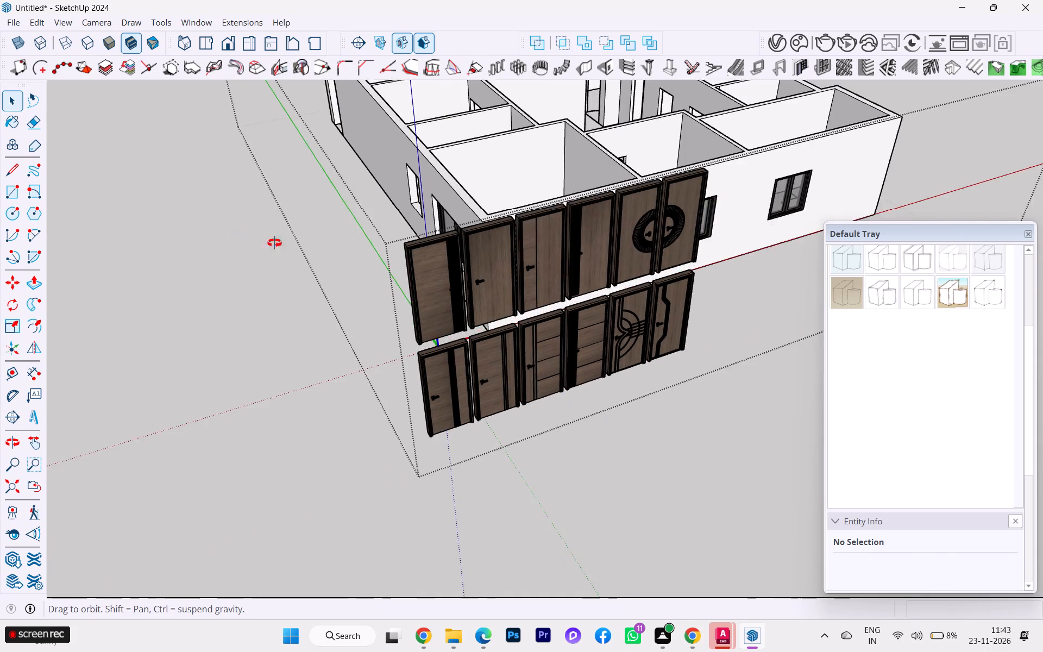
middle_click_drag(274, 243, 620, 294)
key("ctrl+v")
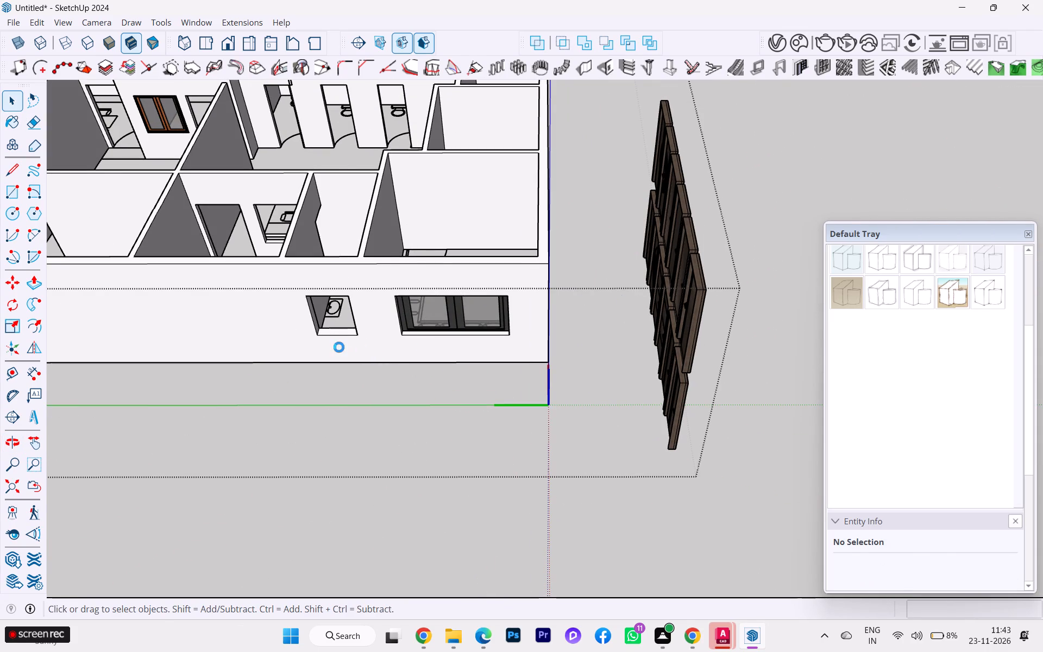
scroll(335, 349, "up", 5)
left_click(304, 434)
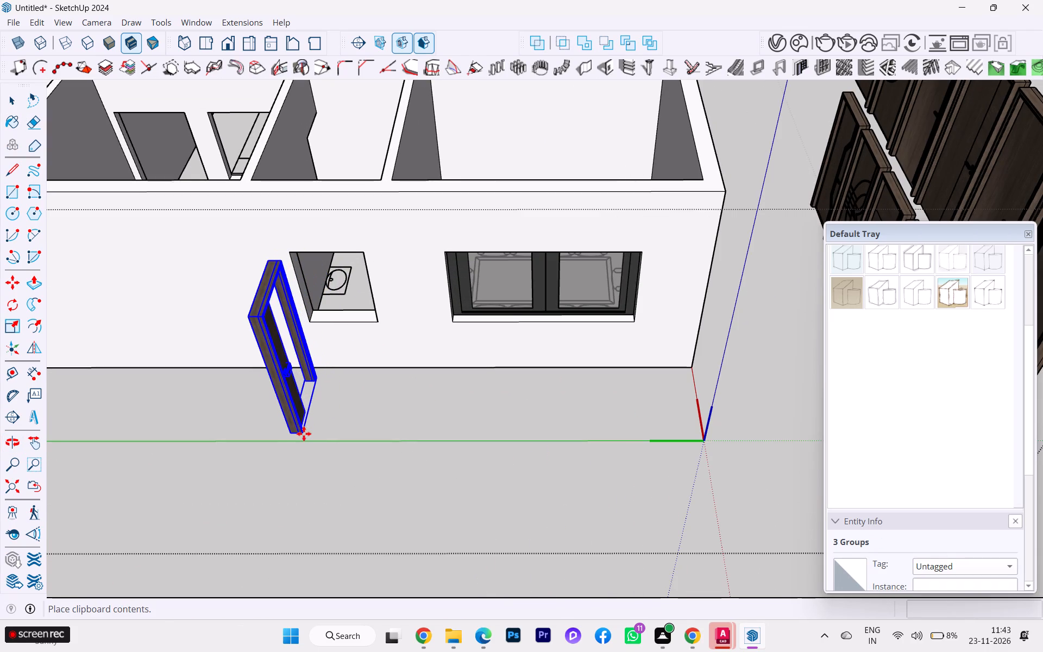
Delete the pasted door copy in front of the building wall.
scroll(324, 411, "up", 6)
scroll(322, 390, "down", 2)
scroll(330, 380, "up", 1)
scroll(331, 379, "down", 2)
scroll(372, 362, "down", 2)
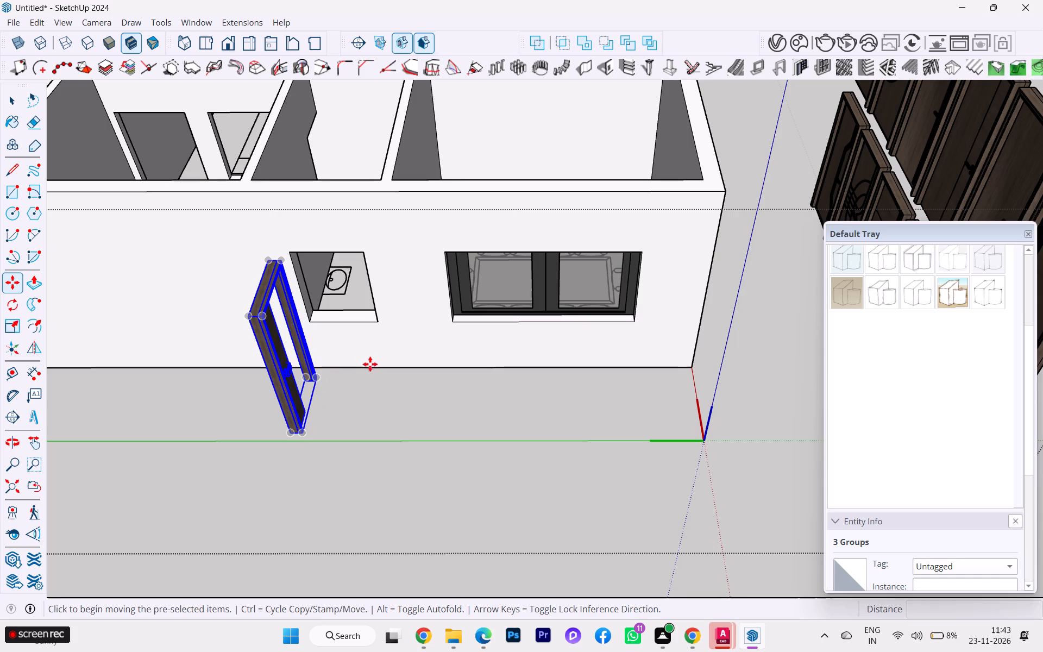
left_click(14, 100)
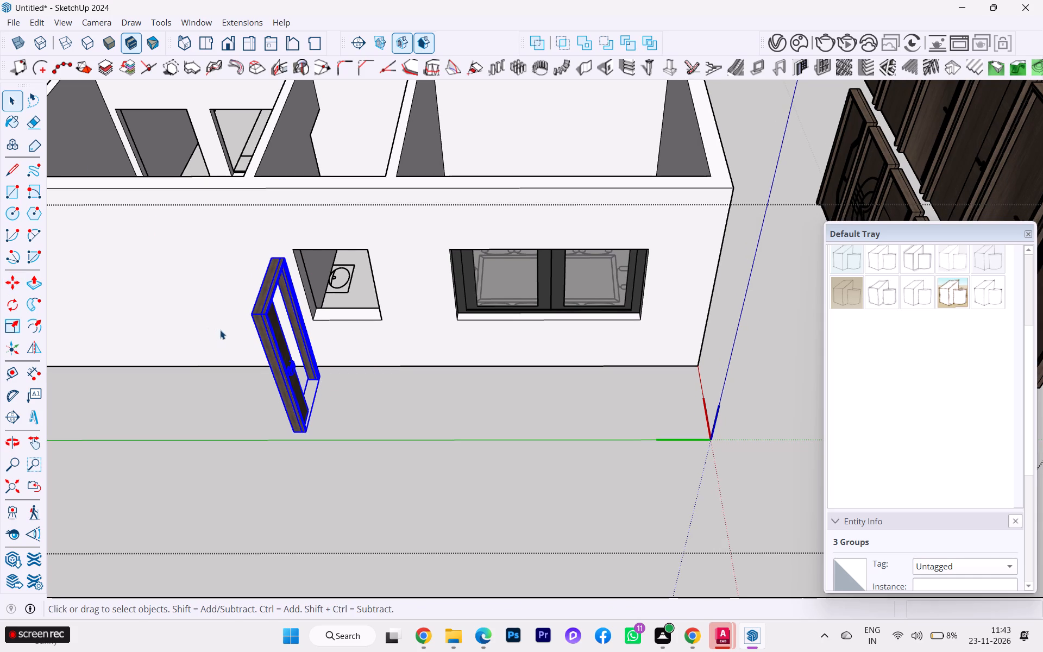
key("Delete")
Open the placed door set and the nested group inside it for editing, at the upper row's third door.
scroll(268, 330, "down", 1)
scroll(268, 330, "up", 1)
scroll(268, 330, "down", 5)
scroll(213, 292, "down", 1)
scroll(213, 292, "up", 1)
scroll(213, 291, "down", 2)
middle_click_drag(498, 340, 249, 305)
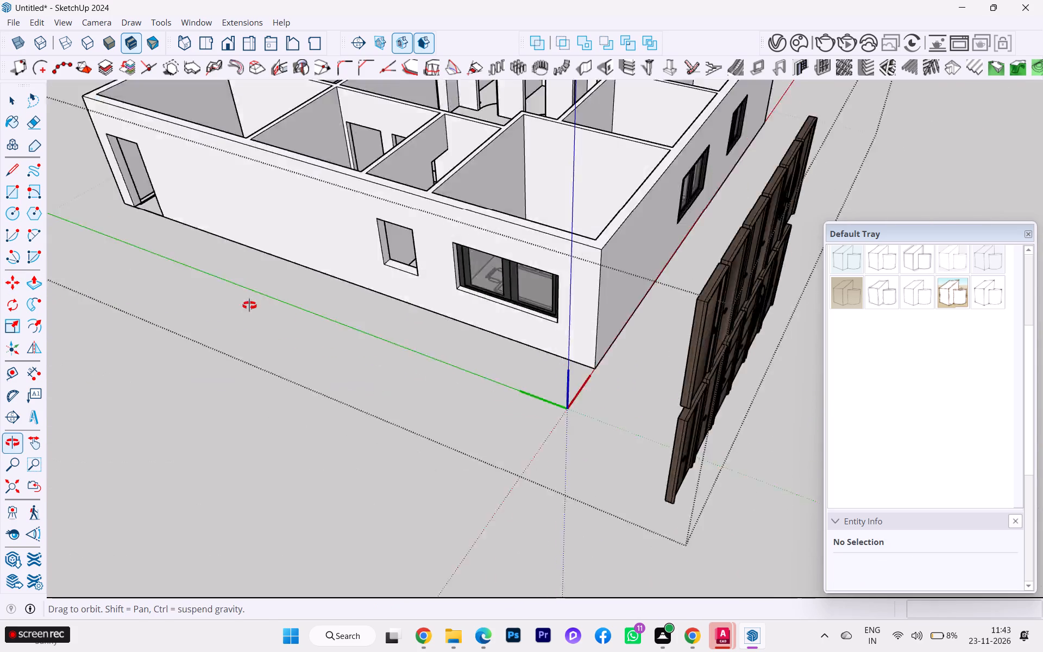
middle_click_drag(249, 305, 168, 289)
scroll(335, 295, "down", 2)
scroll(341, 296, "up", 4)
scroll(345, 296, "down", 1)
scroll(655, 338, "up", 4)
scroll(351, 284, "down", 3)
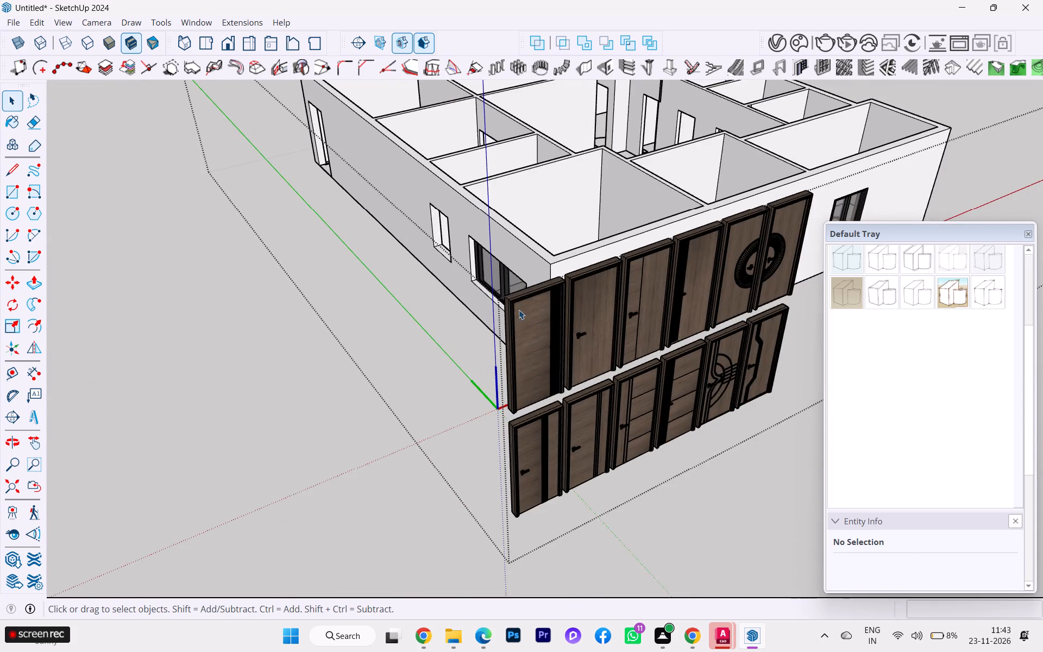
scroll(556, 296, "up", 3)
scroll(636, 306, "up", 5)
left_click(678, 312)
double_click(670, 312)
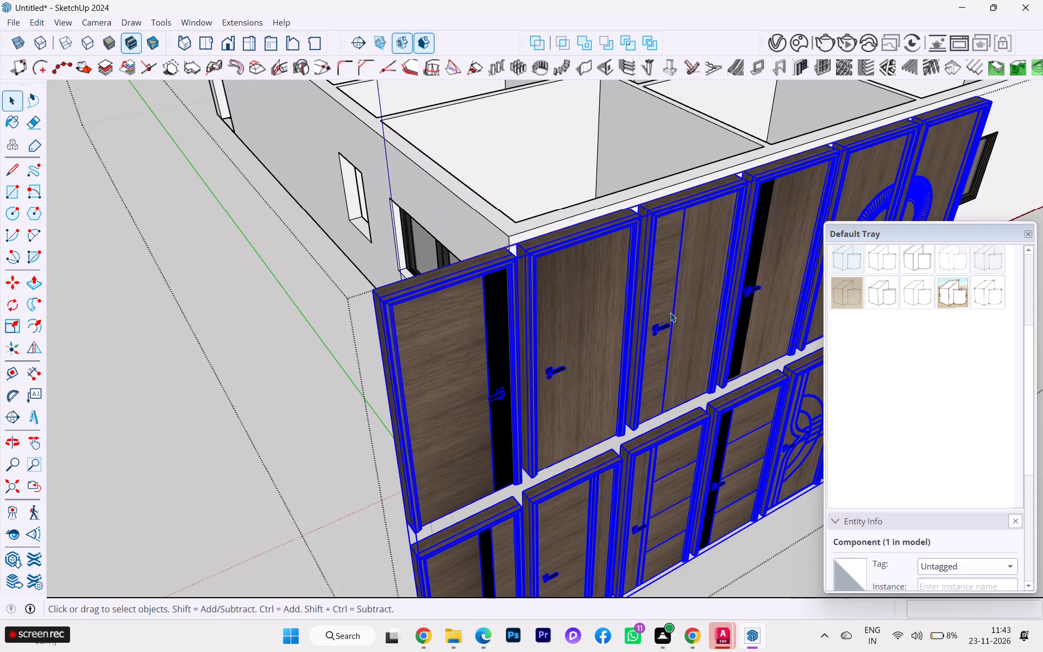
left_click(667, 324)
double_click(672, 317)
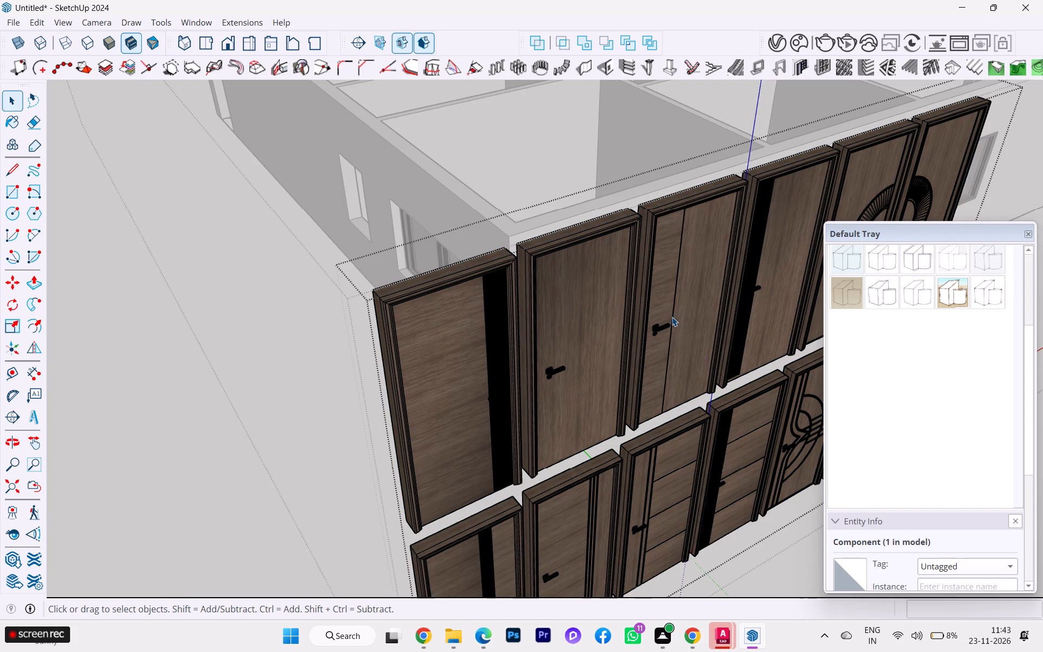
left_click(667, 321)
double_click(666, 322)
Copy the upper row's third door with its handle, frame and both leaf parts.
left_click(664, 325)
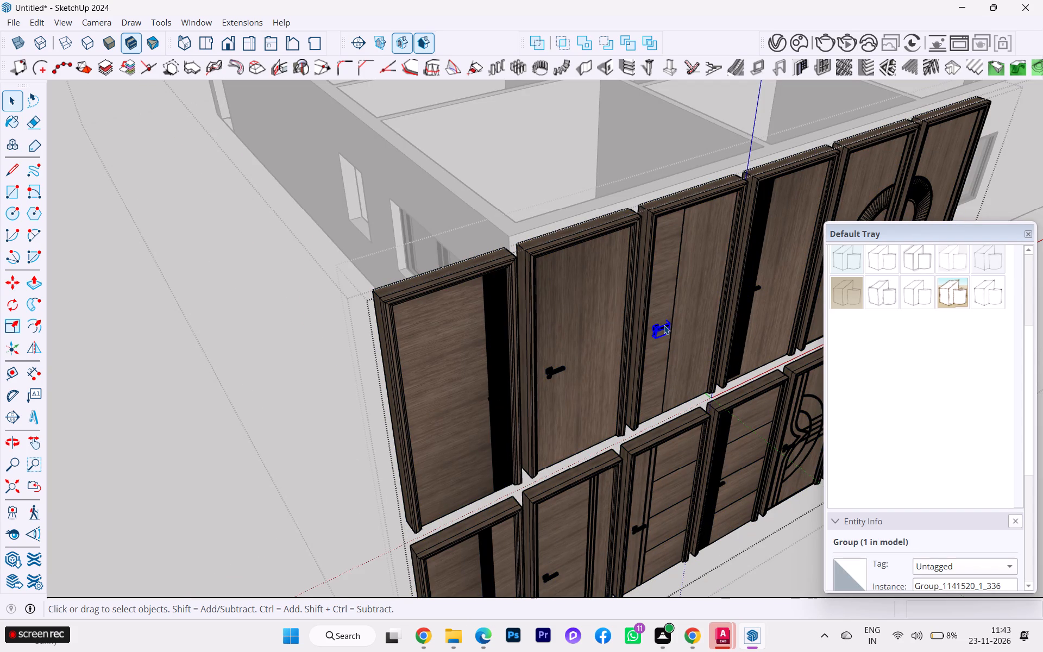
left_click(651, 217, "ctrl")
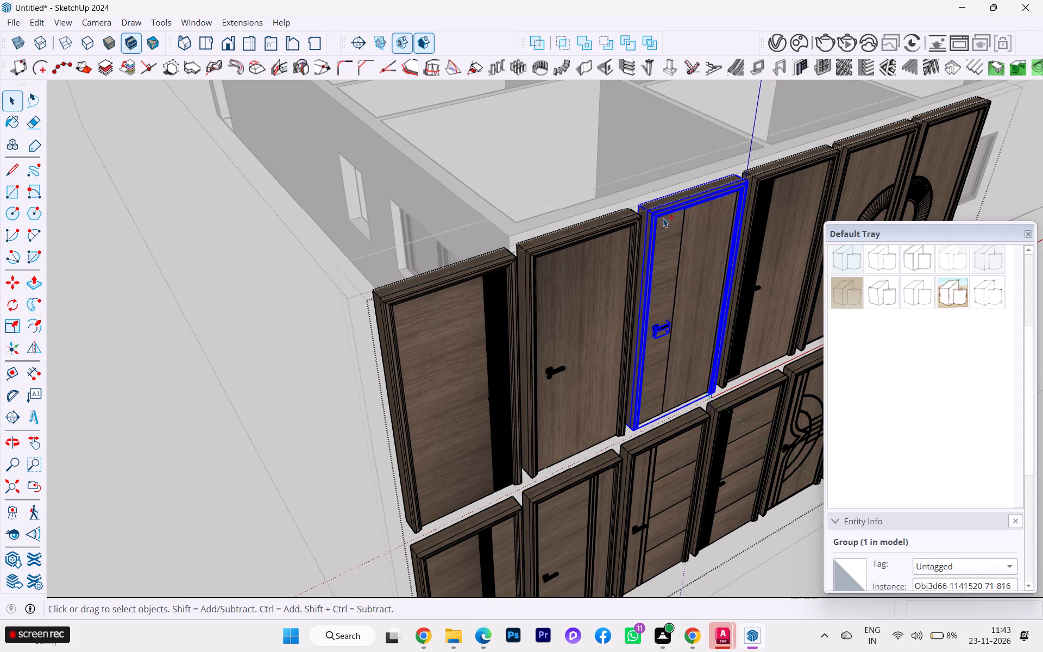
left_click(677, 227, "ctrl")
left_click(694, 242, "ctrl")
left_click(664, 255, "ctrl")
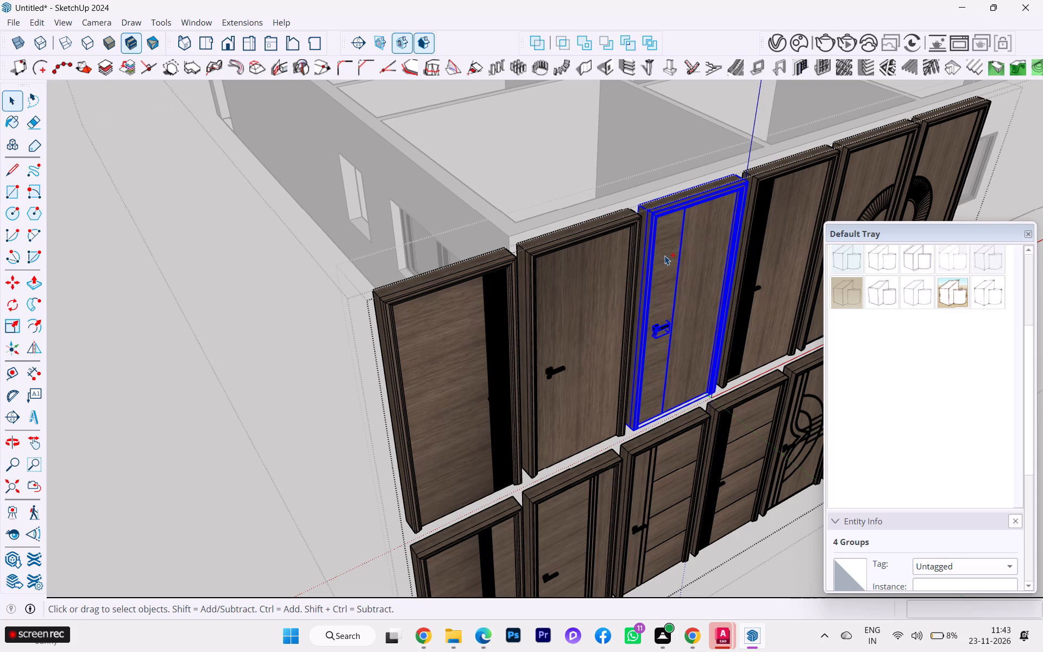
key("ctrl+c")
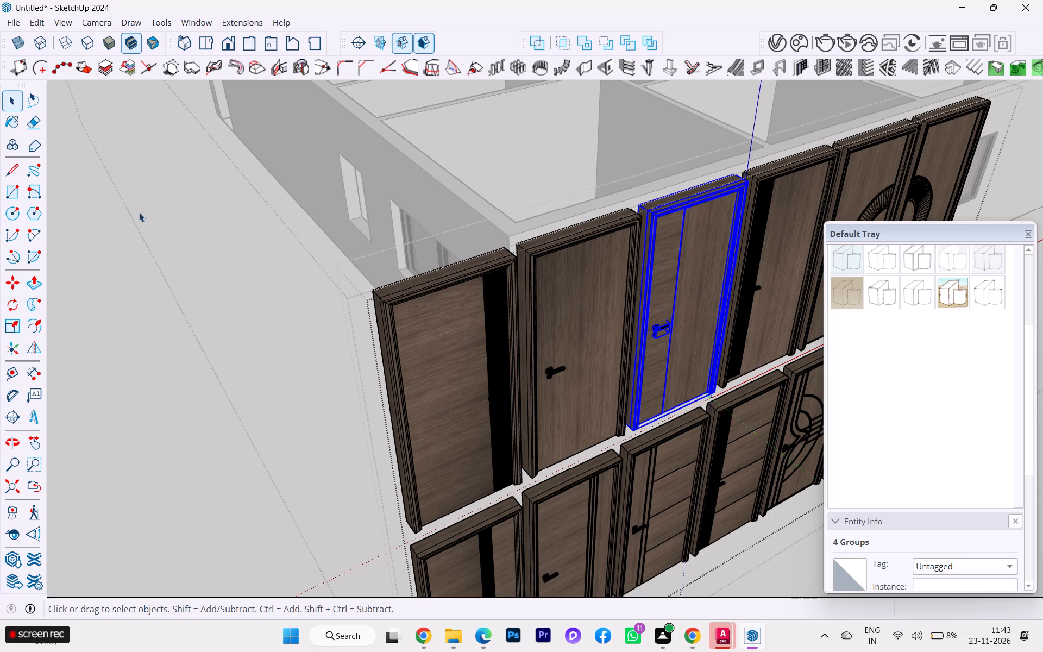
Leave the door set and paste the copied door in front of the building wall beside the small window opening.
left_click(131, 216)
scroll(347, 255, "down", 5)
left_click(194, 277)
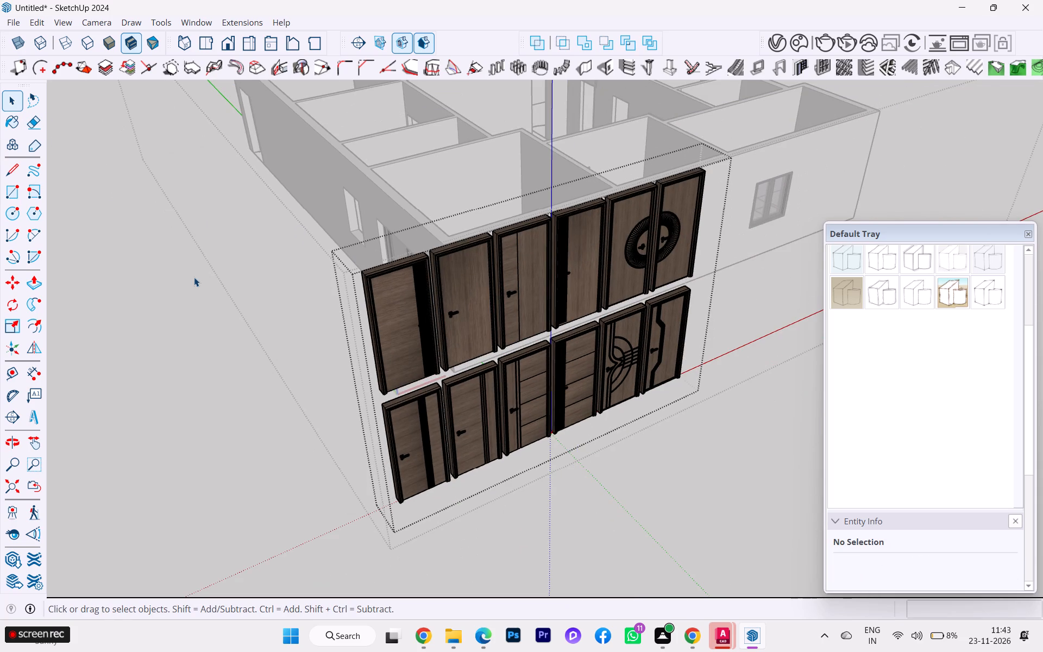
scroll(199, 274, "down", 1)
left_click(196, 279)
scroll(182, 277, "down", 1)
middle_click_drag(192, 273, 456, 312)
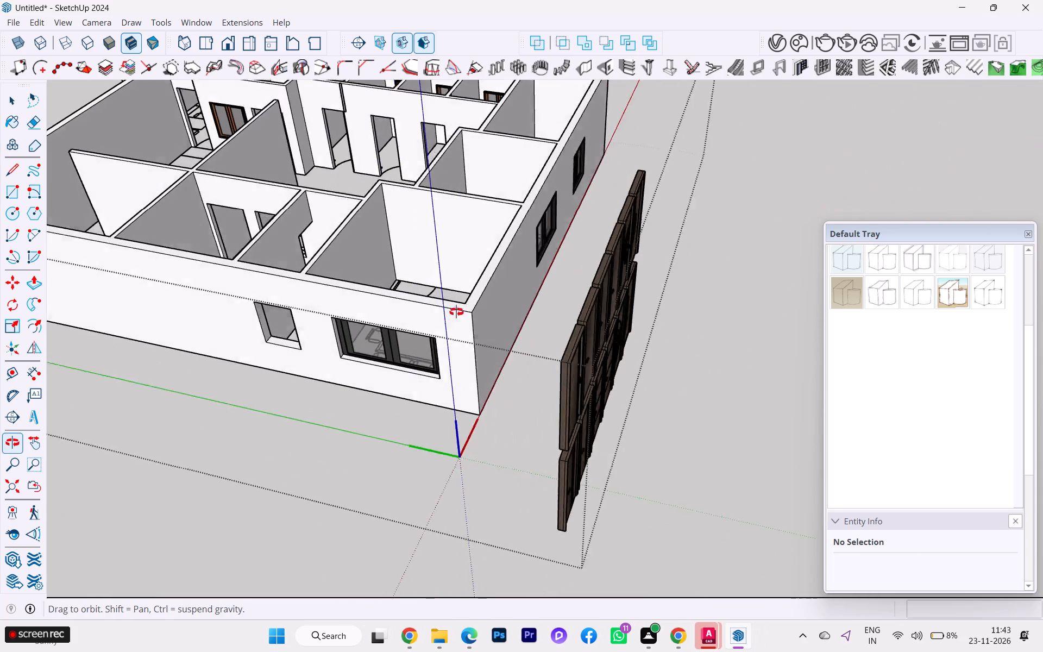
middle_click_drag(456, 312, 458, 312)
key("ctrl+v")
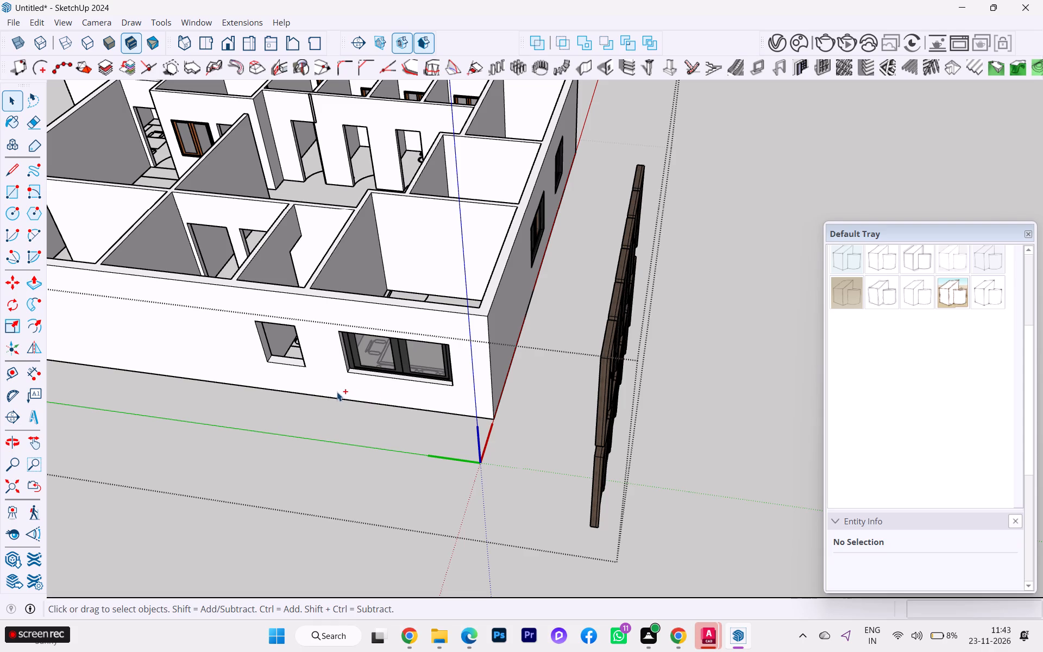
scroll(267, 423, "up", 1)
left_click(244, 432)
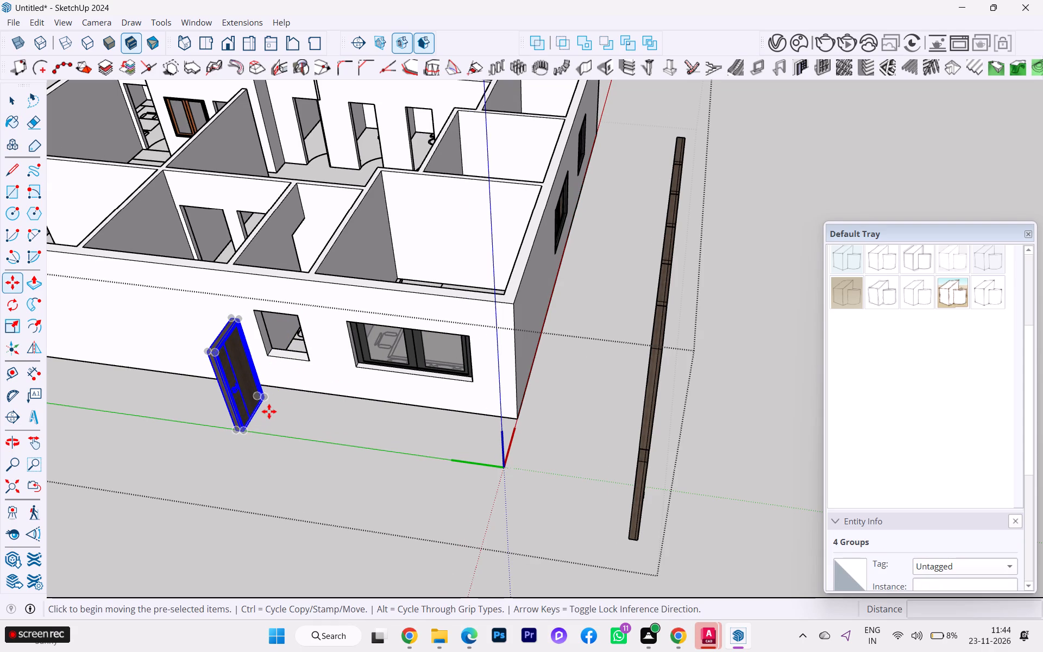
Rotate the pasted door 90 degrees about its bottom corner, parallel to the building's front wall.
key("q")
scroll(258, 420, "up", 3)
scroll(256, 424, "down", 1)
scroll(255, 424, "up", 6)
left_click(255, 427)
left_click(280, 401)
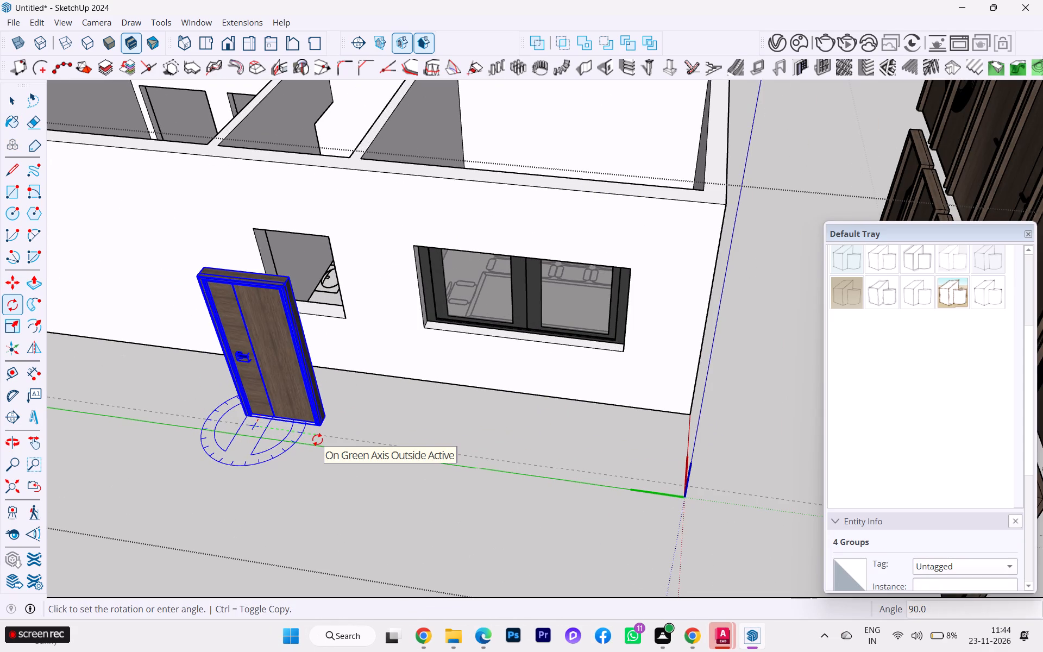
type("90")
key("Return")
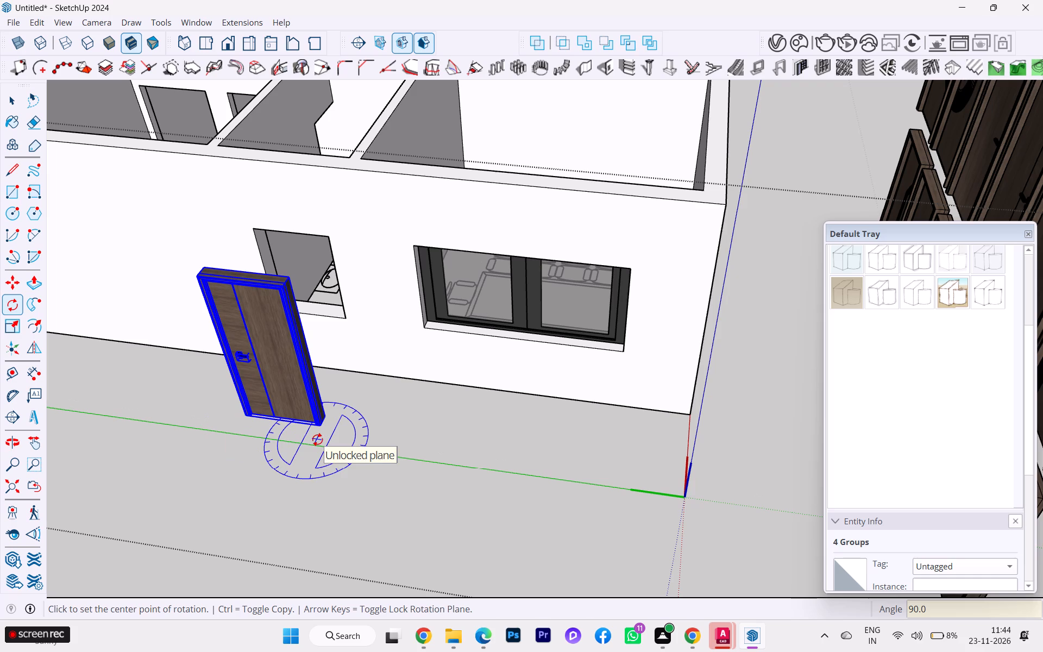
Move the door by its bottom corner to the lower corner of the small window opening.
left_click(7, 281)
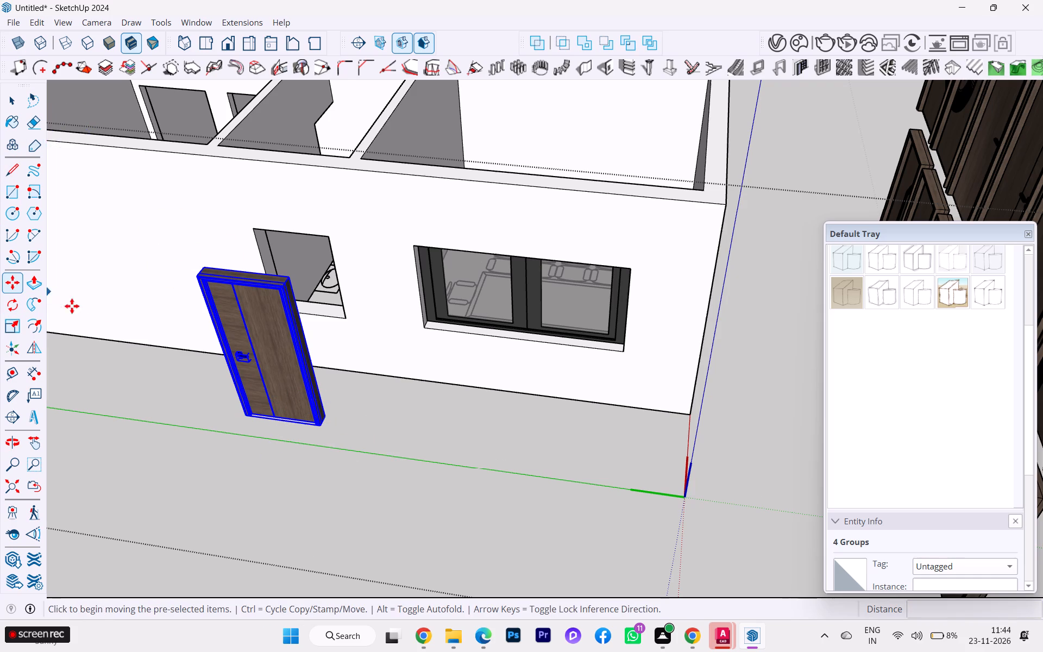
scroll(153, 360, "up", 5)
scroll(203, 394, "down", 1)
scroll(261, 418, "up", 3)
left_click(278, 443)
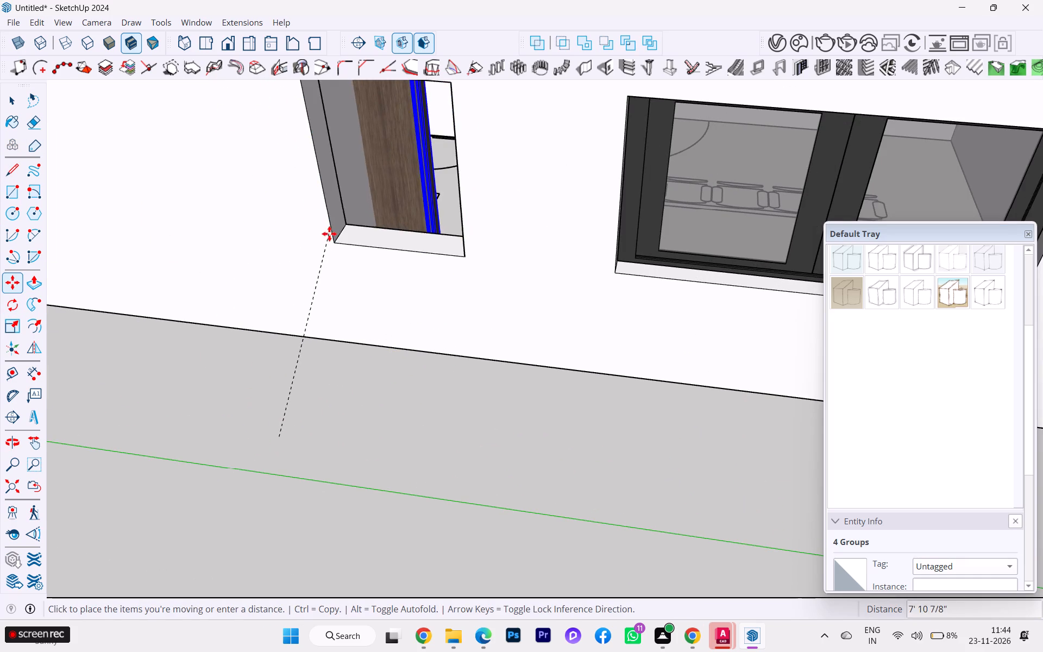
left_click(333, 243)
Move the door by its bottom corner to the doorway's bottom corner, at the door swing in the room with the three-chair desk.
scroll(450, 338, "down", 2)
scroll(453, 345, "up", 2)
scroll(453, 346, "down", 2)
scroll(451, 349, "up", 1)
scroll(451, 349, "down", 3)
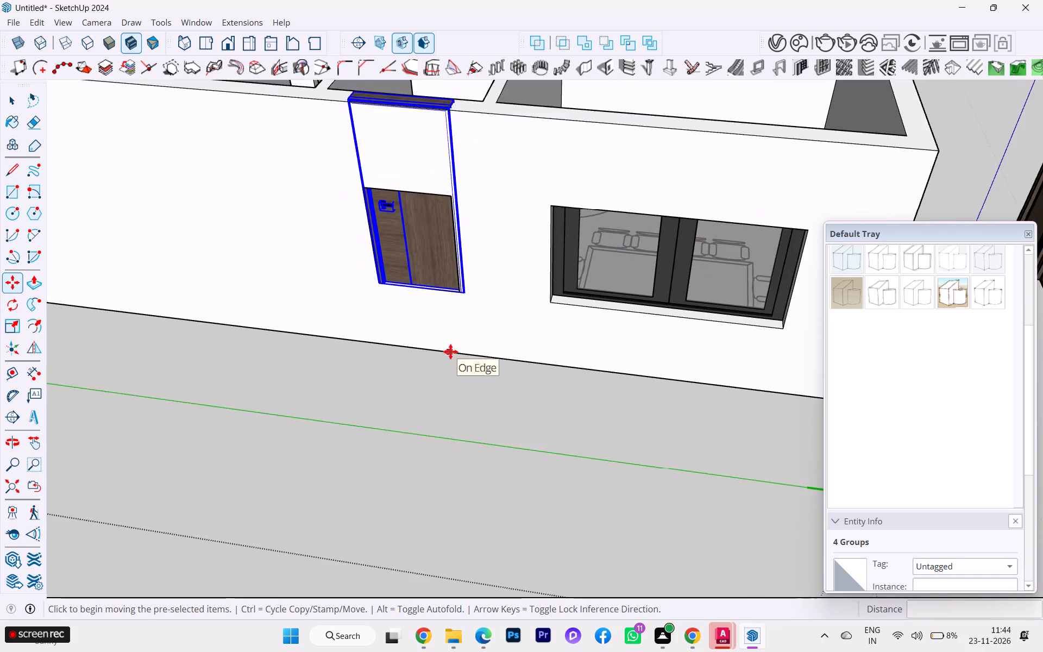
scroll(450, 352, "down", 2)
scroll(450, 353, "up", 1)
scroll(450, 353, "down", 1)
scroll(335, 231, "down", 3)
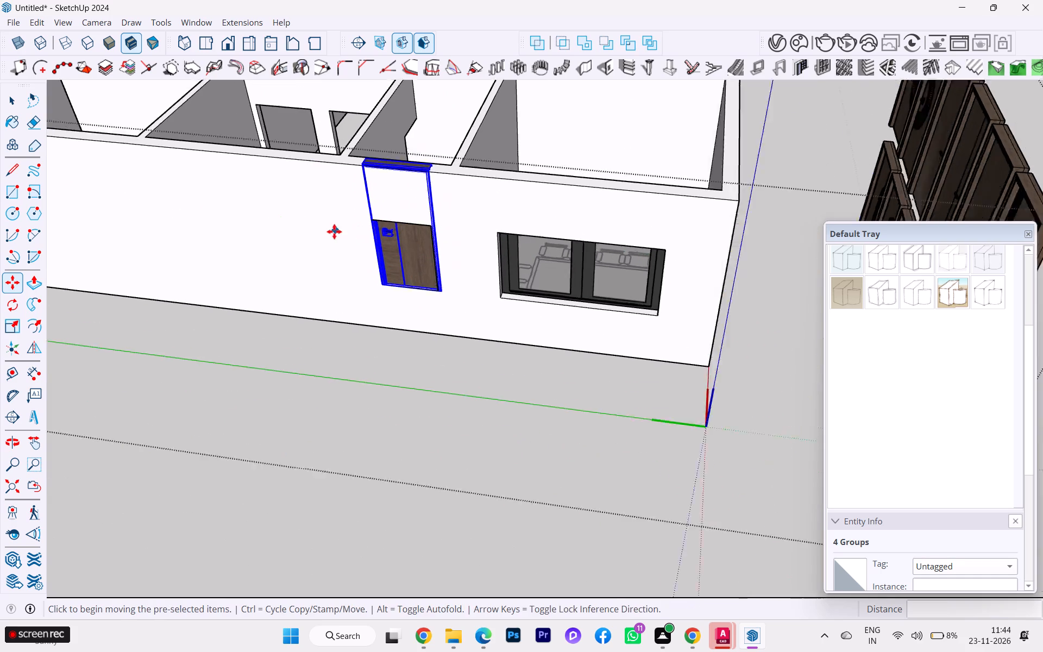
scroll(334, 231, "down", 2)
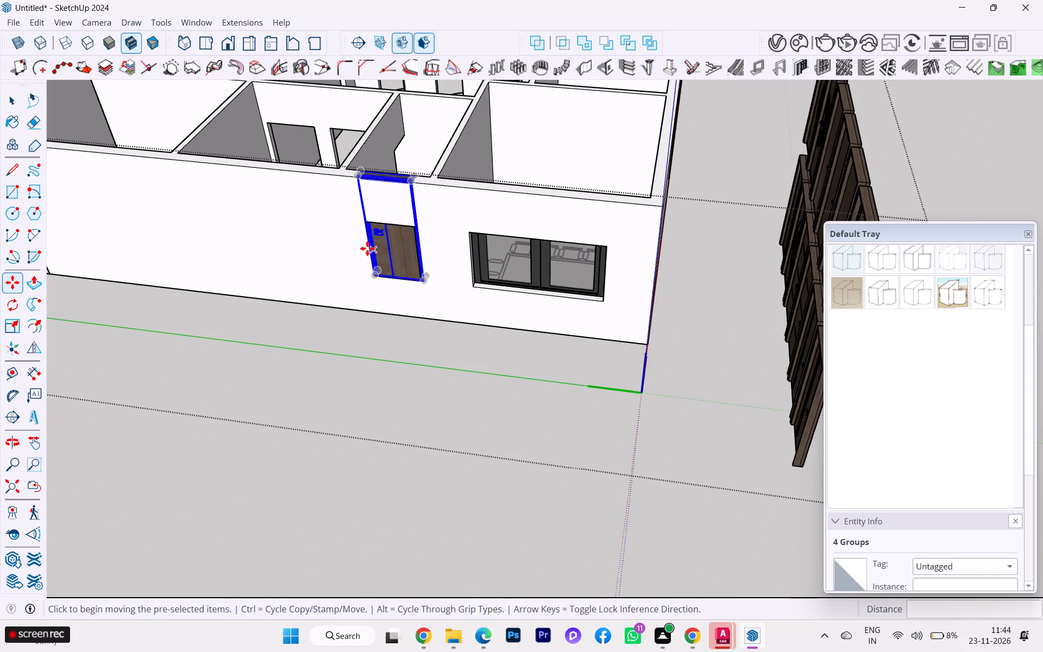
scroll(378, 175, "up", 1)
scroll(378, 192, "down", 4)
middle_click_drag(377, 256, 426, 346)
scroll(487, 327, "down", 2)
scroll(494, 332, "up", 3)
scroll(495, 333, "down", 7)
scroll(510, 340, "up", 2)
scroll(510, 340, "down", 2)
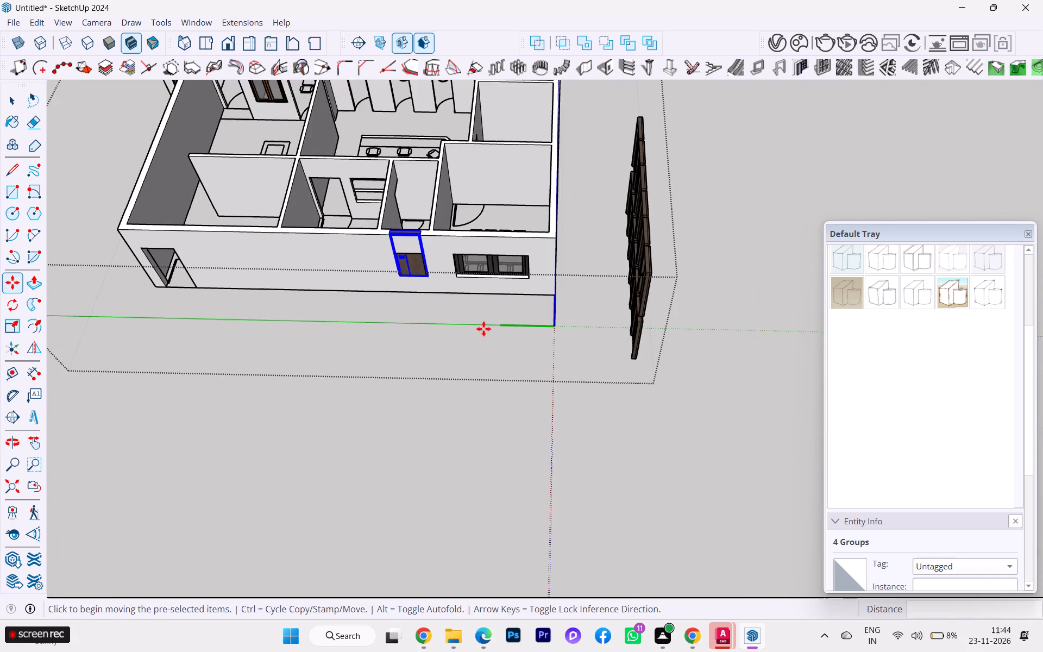
scroll(378, 240, "up", 1)
scroll(378, 240, "down", 1)
scroll(378, 240, "up", 3)
scroll(331, 216, "up", 2)
scroll(325, 212, "down", 1)
middle_click_drag(325, 212, 422, 245)
scroll(539, 296, "down", 1)
scroll(443, 310, "up", 1)
scroll(427, 310, "down", 1)
scroll(420, 314, "up", 4)
left_click(401, 323)
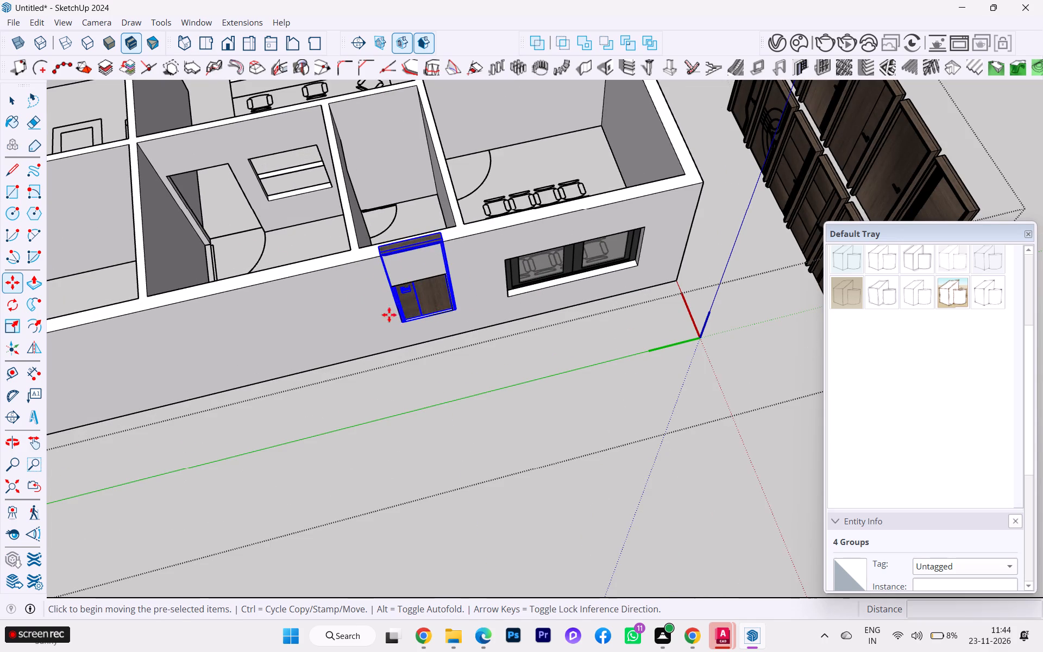
scroll(208, 246, "up", 13)
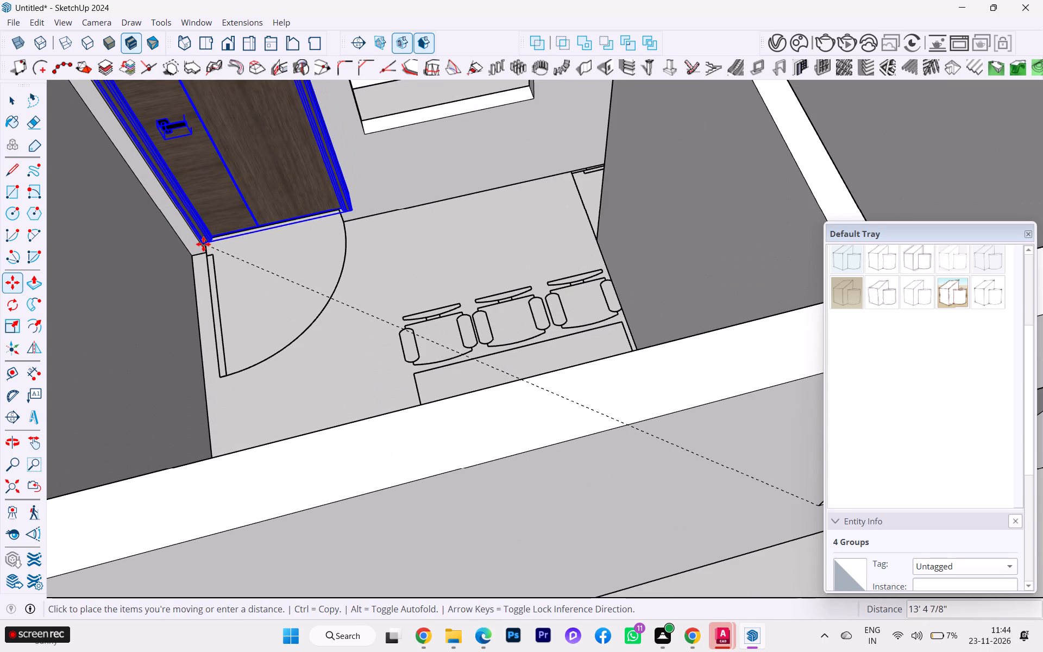
left_click(203, 248)
Combine the placed door's frame, handle and both leaf parts into a single group.
scroll(366, 298, "down", 1)
scroll(368, 299, "up", 1)
scroll(372, 301, "down", 7)
scroll(419, 314, "up", 2)
scroll(419, 315, "down", 2)
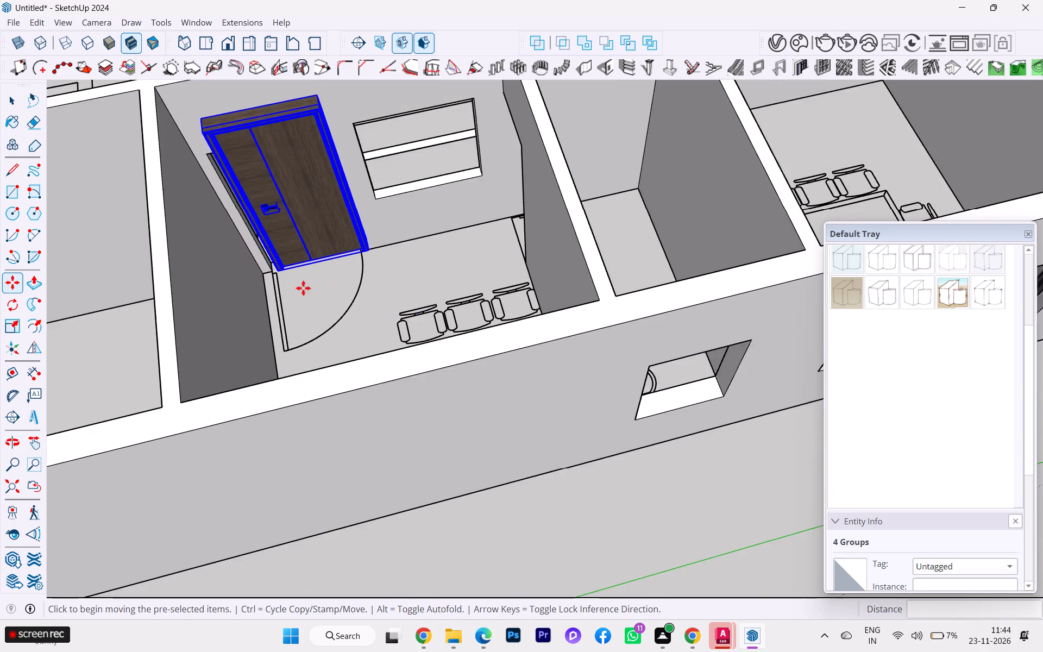
scroll(303, 288, "down", 1)
middle_click_drag(303, 288, 501, 292)
scroll(527, 219, "down", 2)
scroll(530, 219, "up", 3)
scroll(530, 219, "down", 6)
scroll(419, 234, "down", 3)
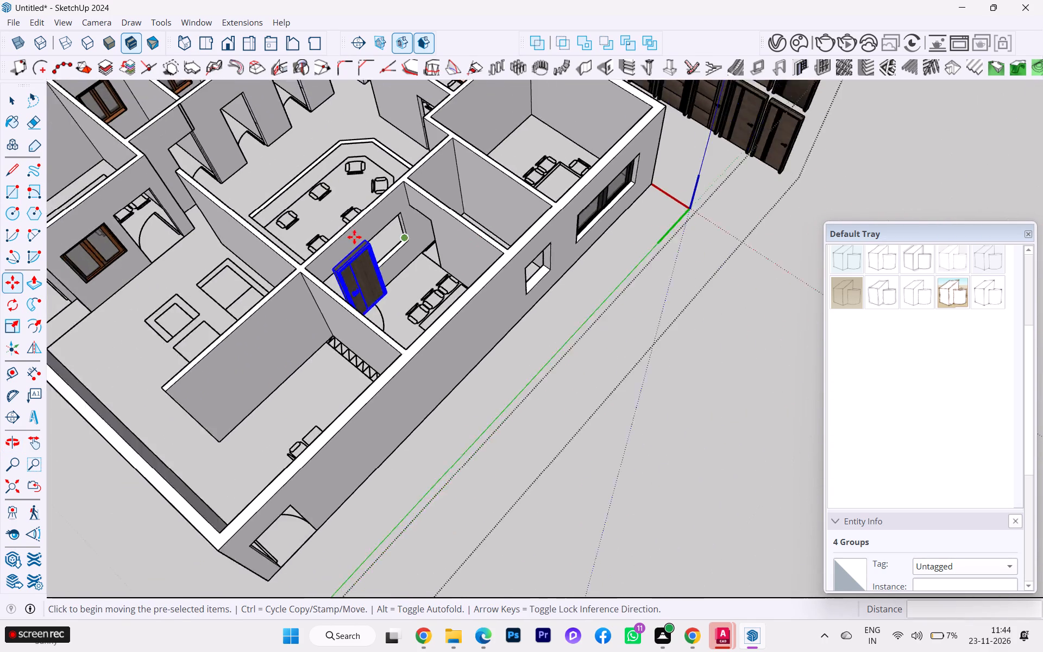
scroll(354, 237, "down", 5)
scroll(558, 218, "up", 3)
scroll(506, 201, "up", 3)
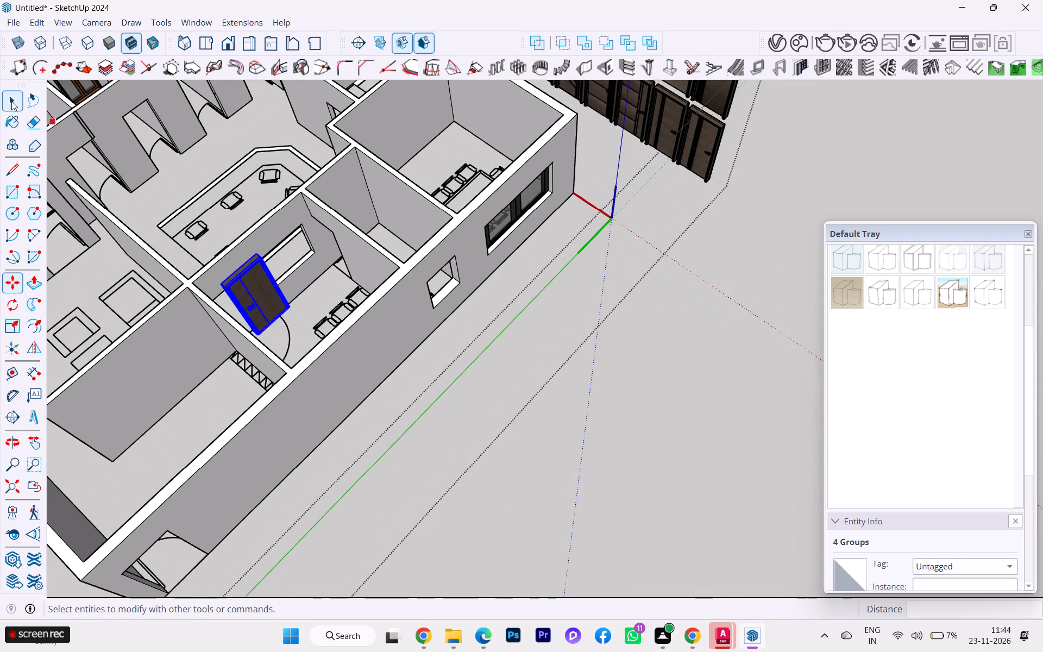
left_click(10, 99)
scroll(651, 300, "up", 1)
scroll(651, 300, "down", 4)
left_click(720, 324)
scroll(709, 319, "down", 1)
scroll(709, 319, "up", 2)
scroll(709, 319, "down", 2)
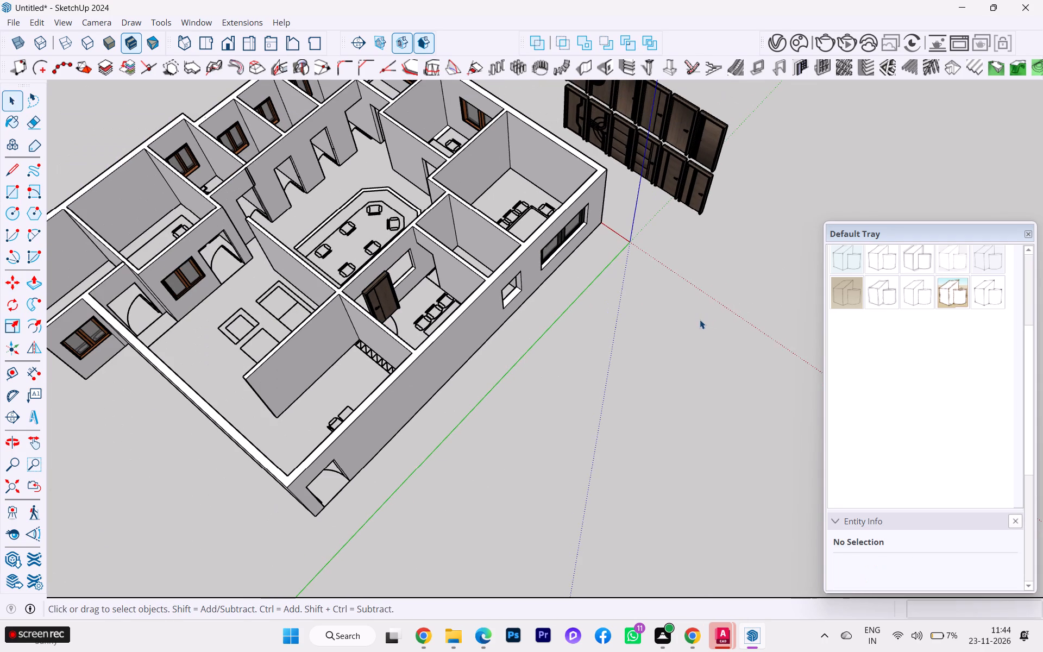
scroll(341, 292, "down", 1)
scroll(342, 291, "up", 14)
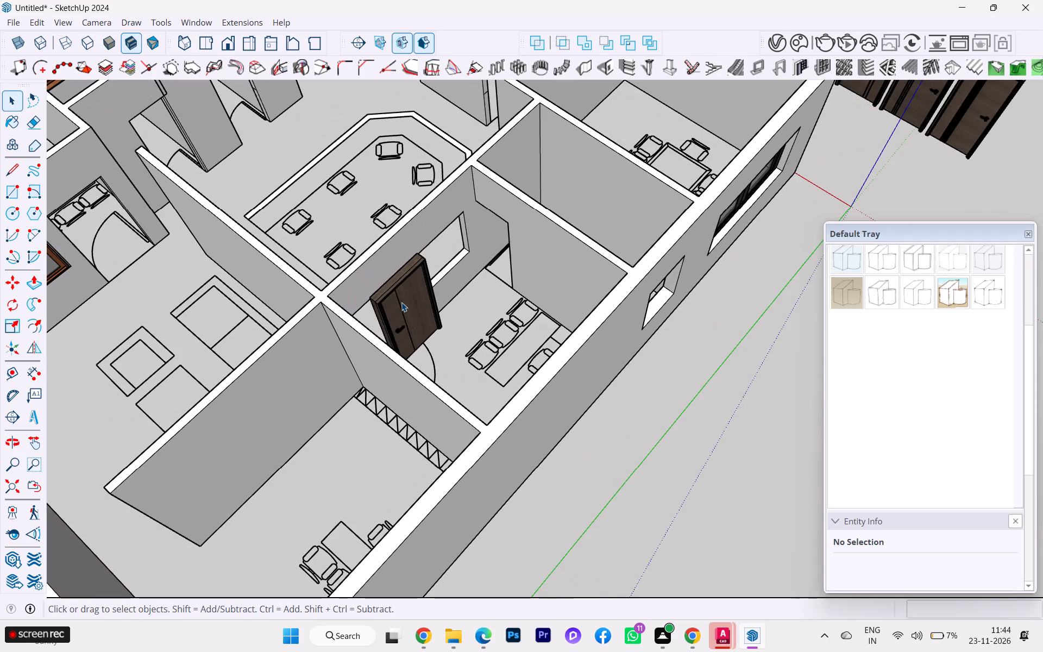
left_click(401, 302)
scroll(399, 304, "up", 1)
triple_click(395, 306)
scroll(387, 305, "up", 2)
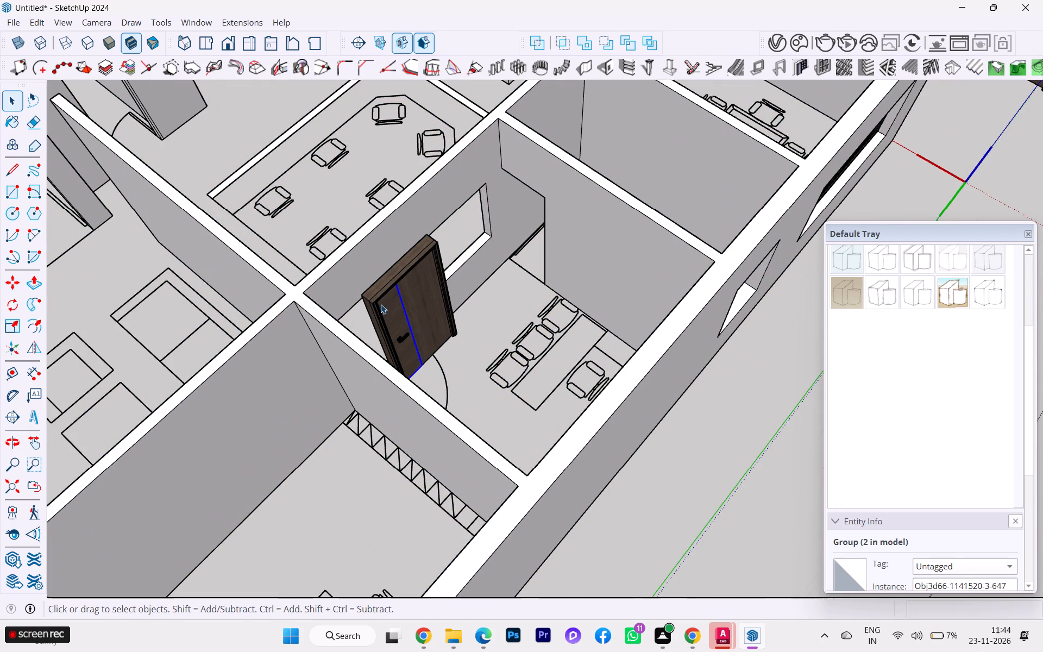
left_click(379, 304)
left_click(399, 331, "ctrl")
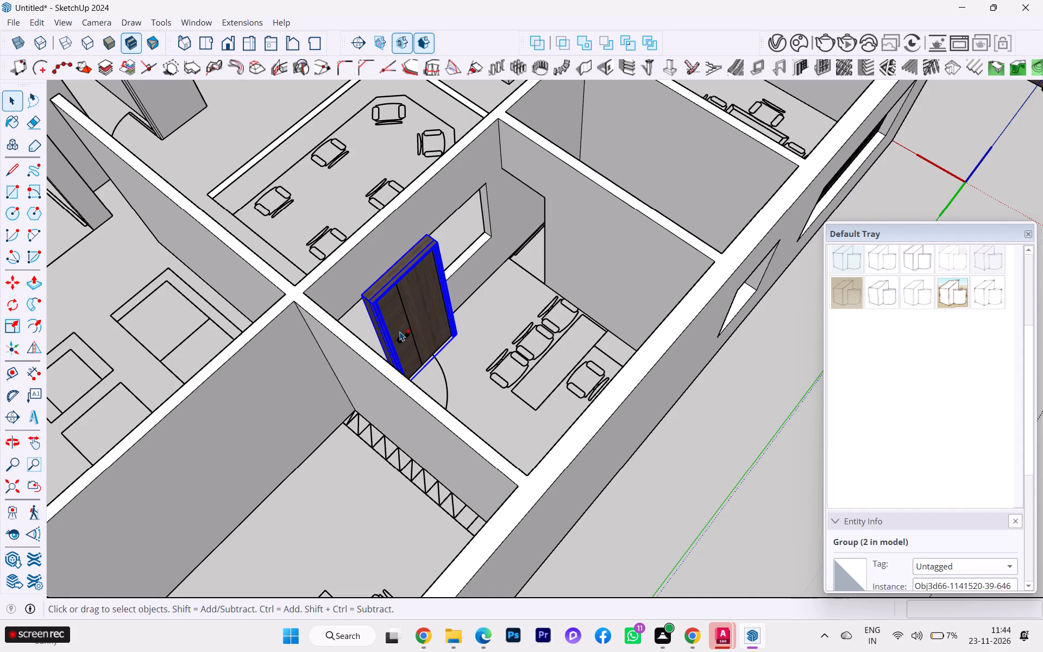
left_click(399, 334, "ctrl")
left_click(404, 339, "ctrl")
left_click(426, 314, "ctrl")
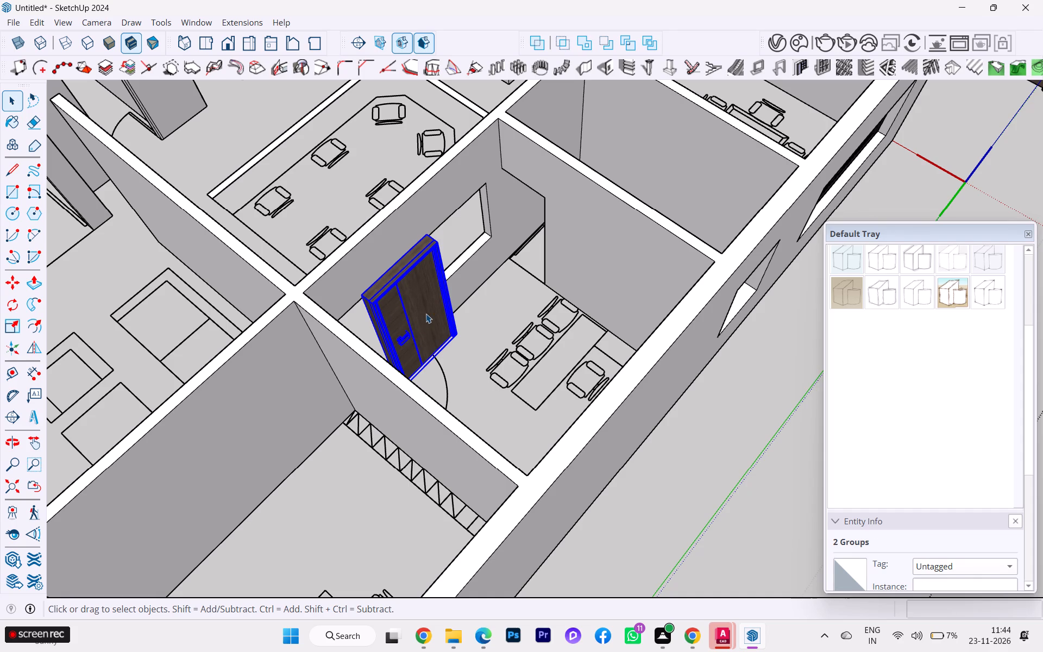
right_click(424, 315)
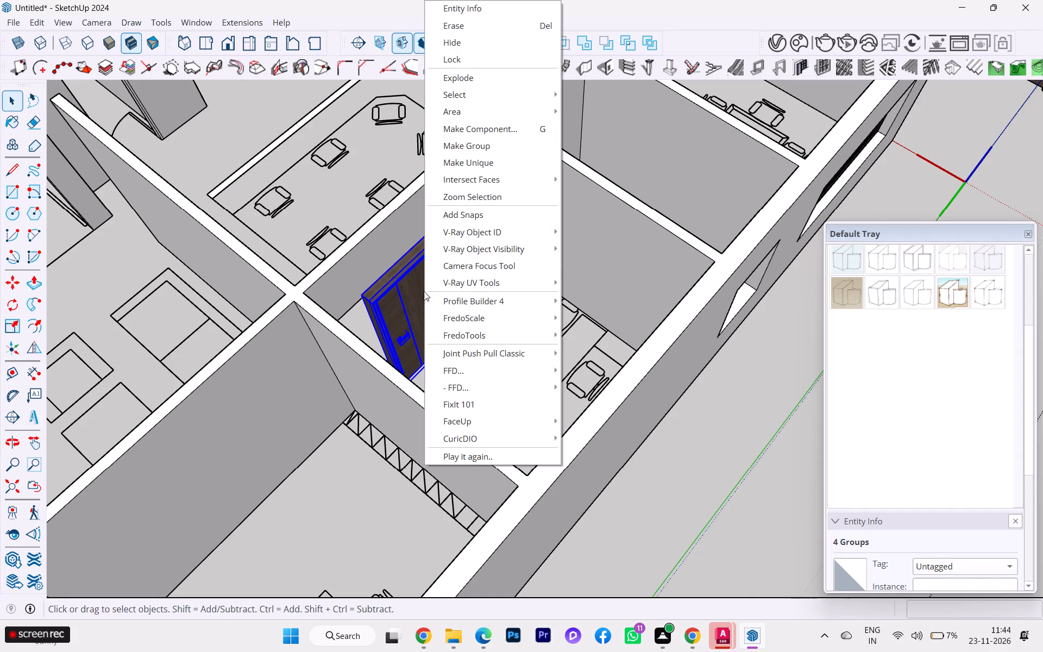
left_click(467, 151)
Move the grouped door by its top front corner to the doorway's top corner in the three-chair desk room.
key("m")
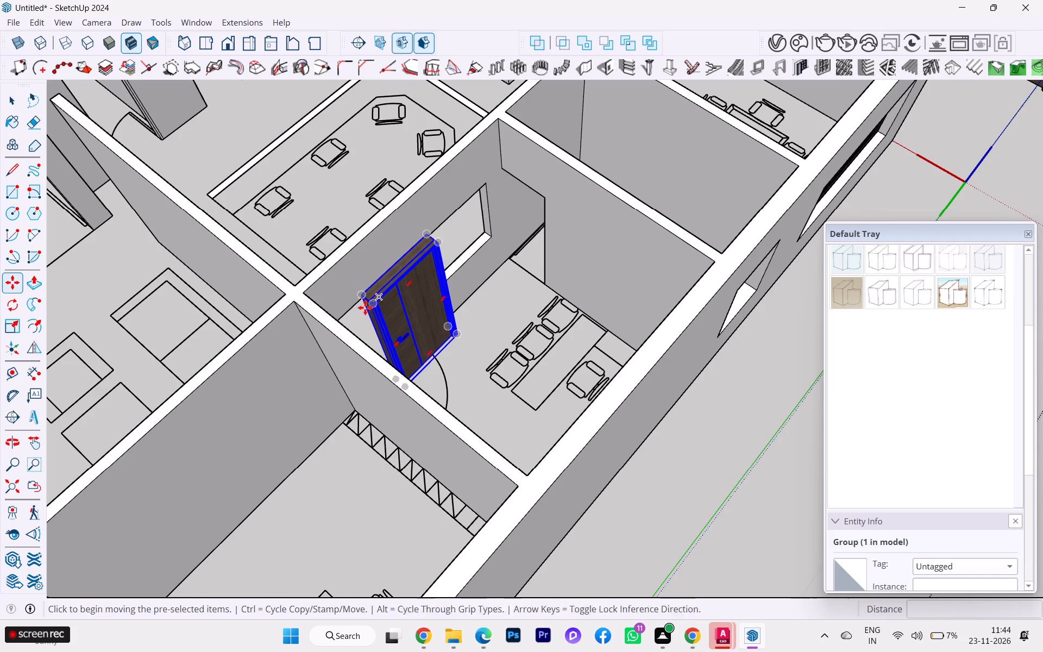
scroll(362, 308, "up", 2)
scroll(361, 308, "down", 2)
scroll(361, 308, "up", 4)
scroll(361, 308, "down", 2)
scroll(361, 308, "up", 2)
scroll(361, 308, "down", 1)
scroll(361, 308, "up", 4)
scroll(367, 296, "down", 1)
scroll(367, 296, "up", 12)
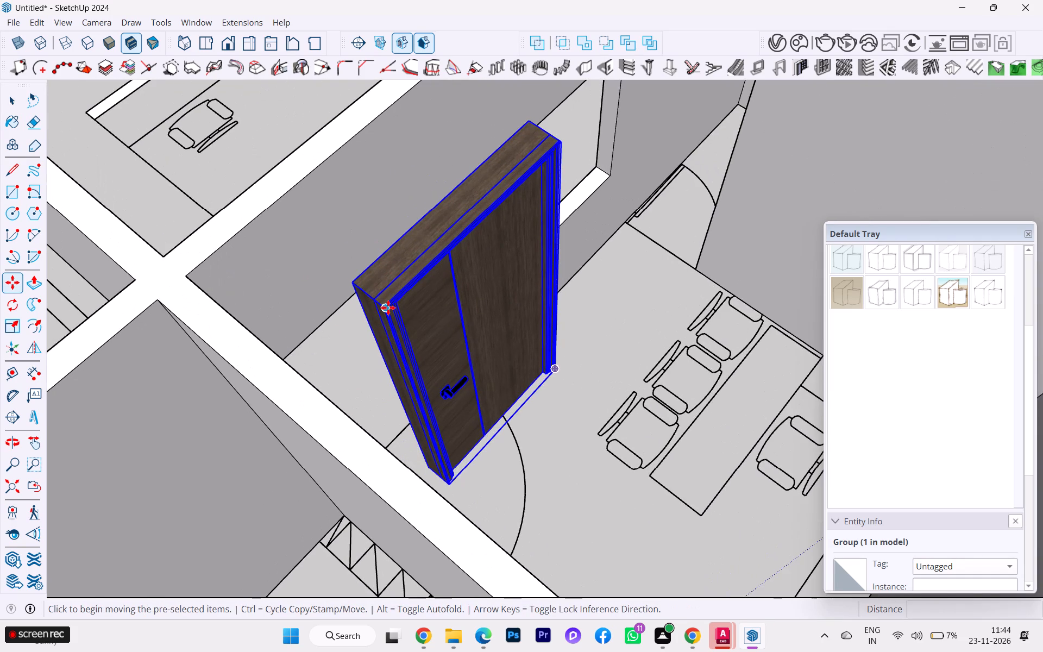
left_click(388, 308)
scroll(307, 336, "down", 2)
middle_click_drag(306, 338, 58, 412)
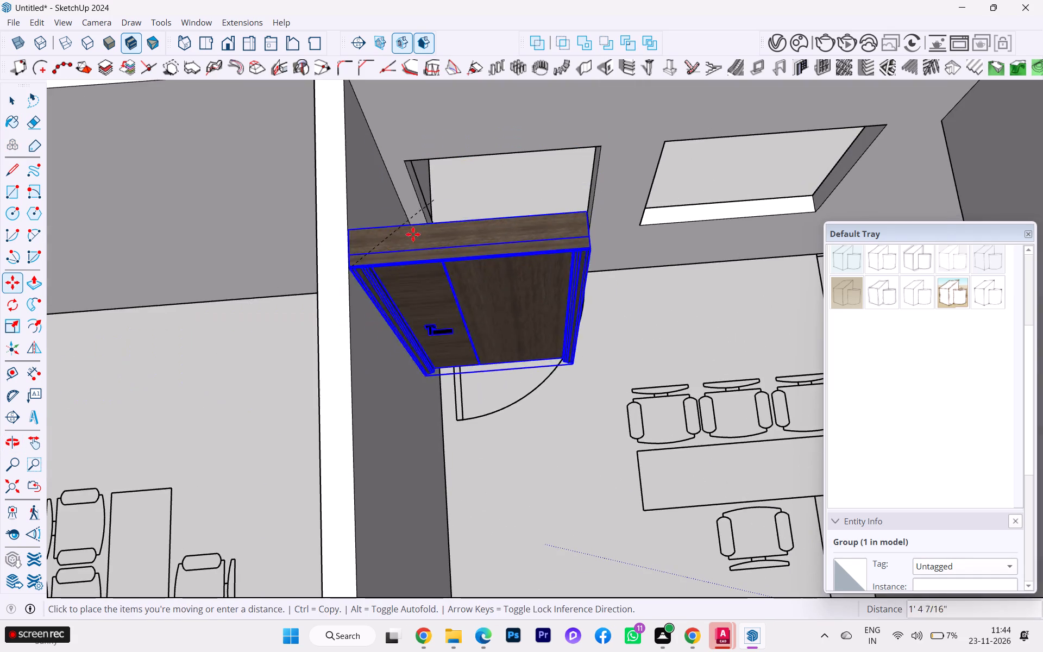
scroll(428, 206, "up", 3)
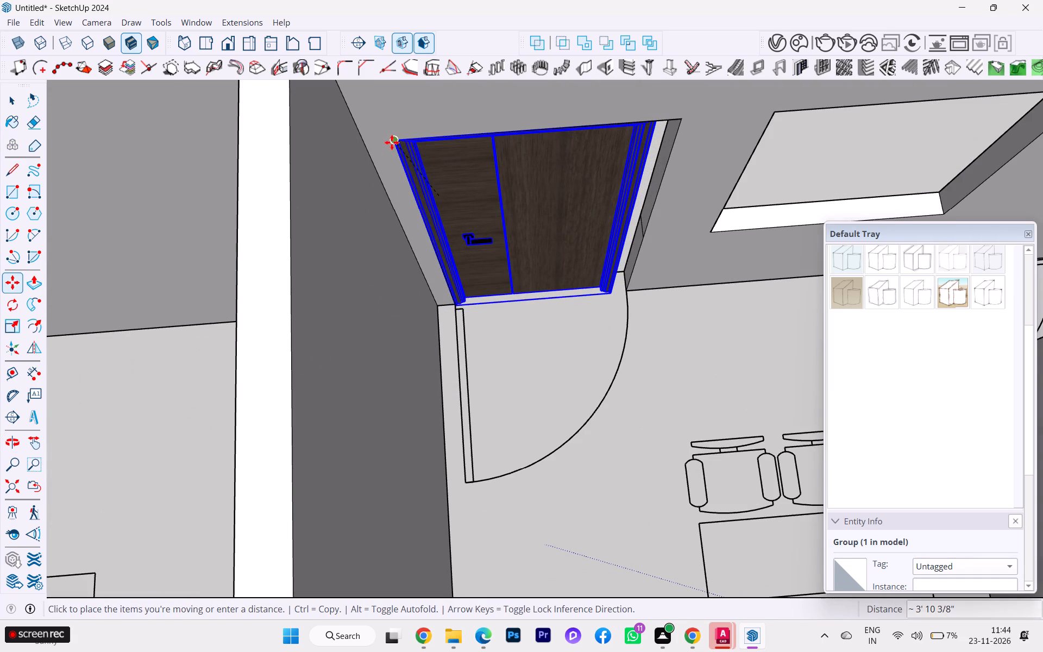
left_click(392, 142)
Examine how the placed door sits in its doorway and look over the remaining doorways of the floor plan.
scroll(467, 242, "down", 4)
scroll(467, 248, "up", 1)
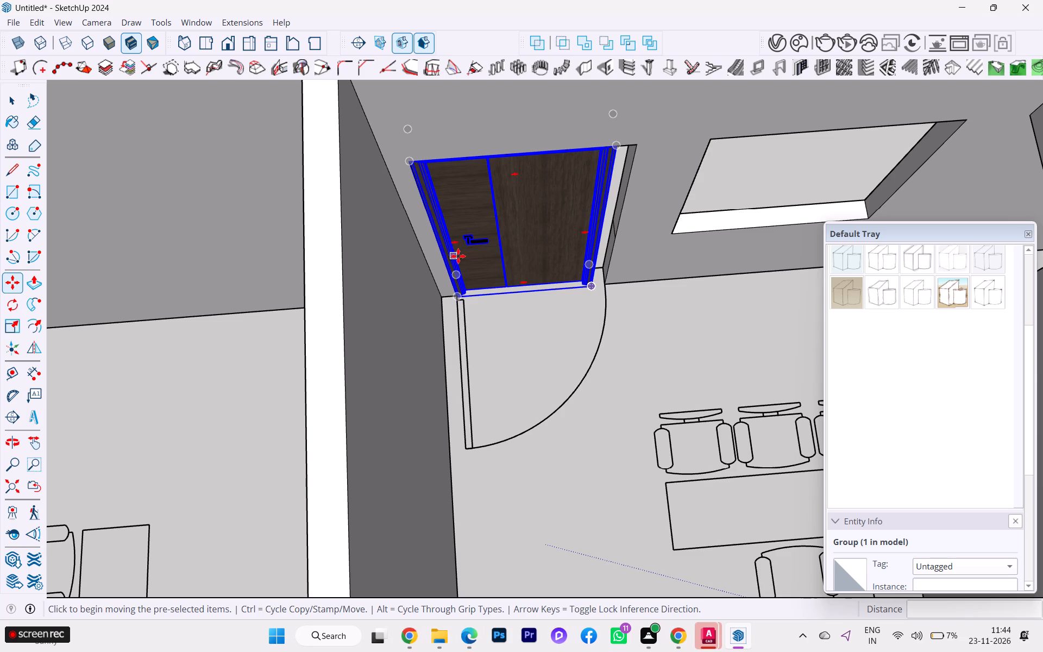
scroll(453, 292, "down", 5)
scroll(454, 303, "up", 1)
scroll(454, 304, "down", 1)
middle_click_drag(454, 305, 446, 256)
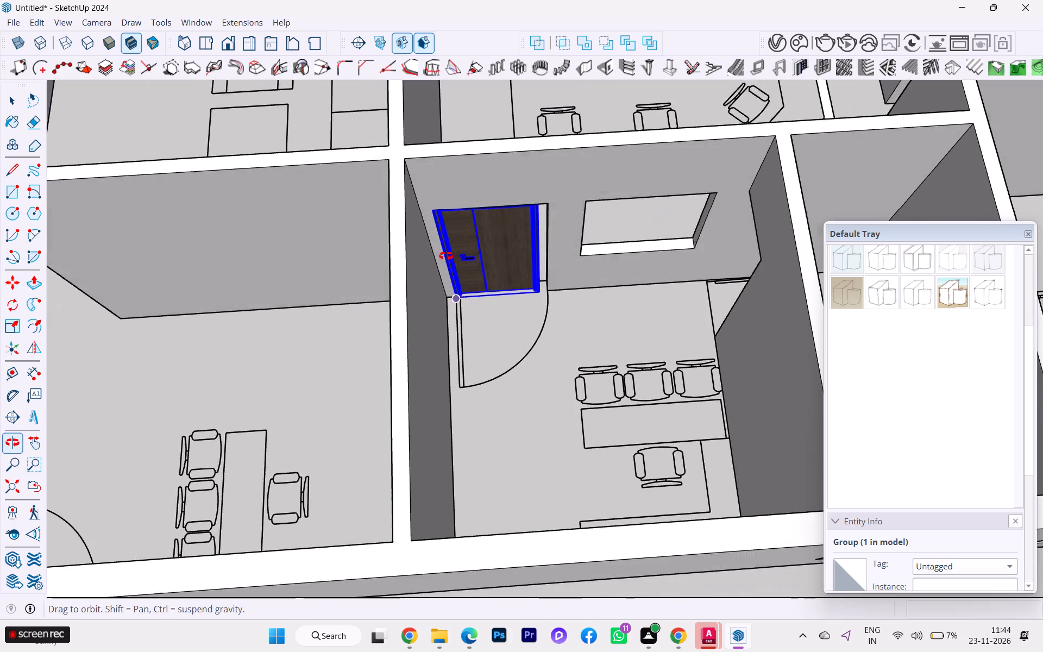
middle_click_drag(446, 256, 431, 230)
scroll(431, 230, "up", 1)
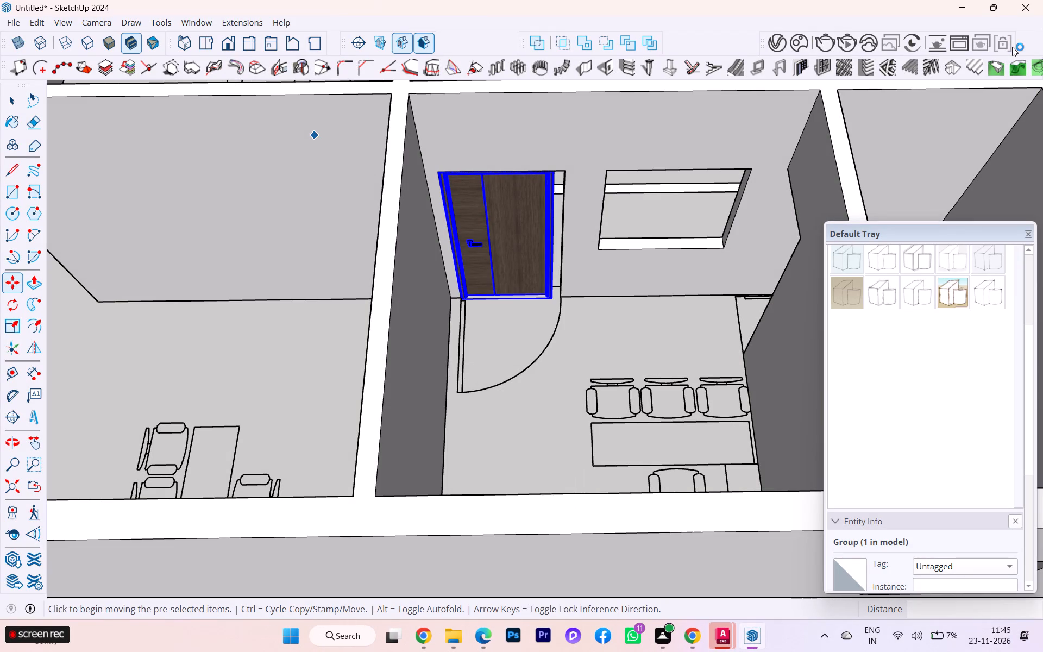
scroll(564, 241, "down", 4)
scroll(557, 272, "up", 3)
scroll(549, 281, "down", 4)
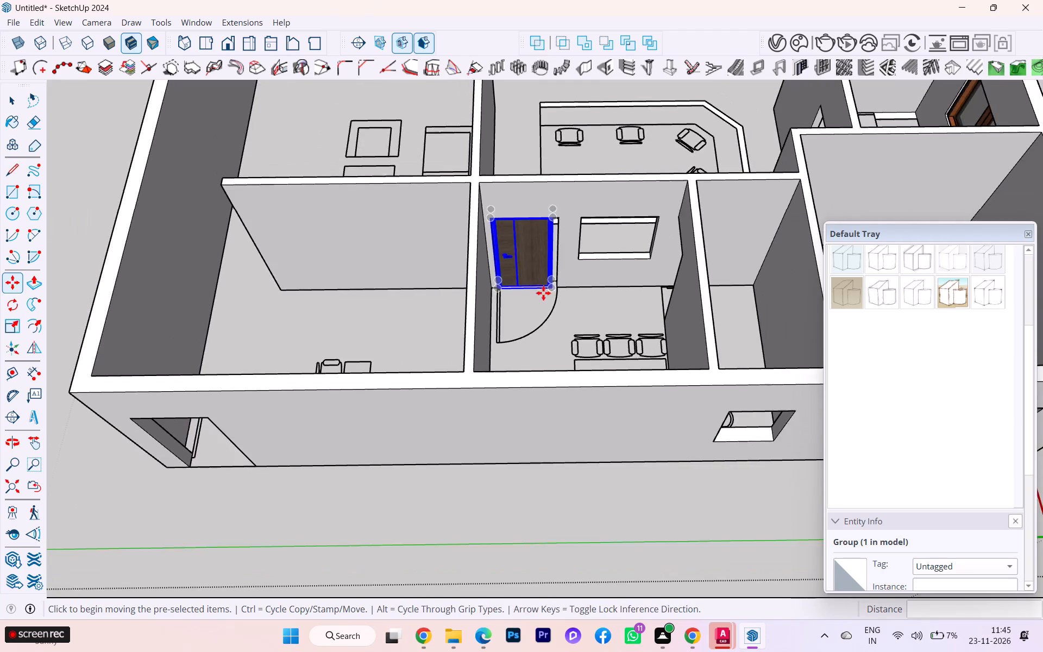
scroll(526, 283, "up", 1)
scroll(525, 283, "down", 7)
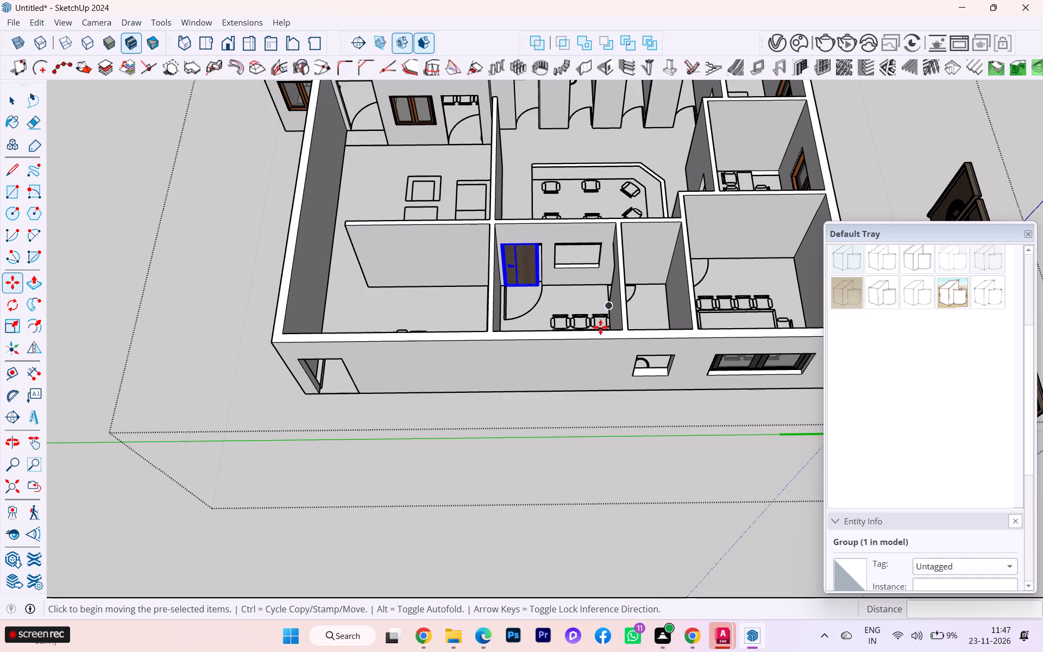
scroll(695, 388, "down", 10)
scroll(706, 396, "up", 3)
scroll(706, 396, "down", 1)
scroll(651, 284, "up", 11)
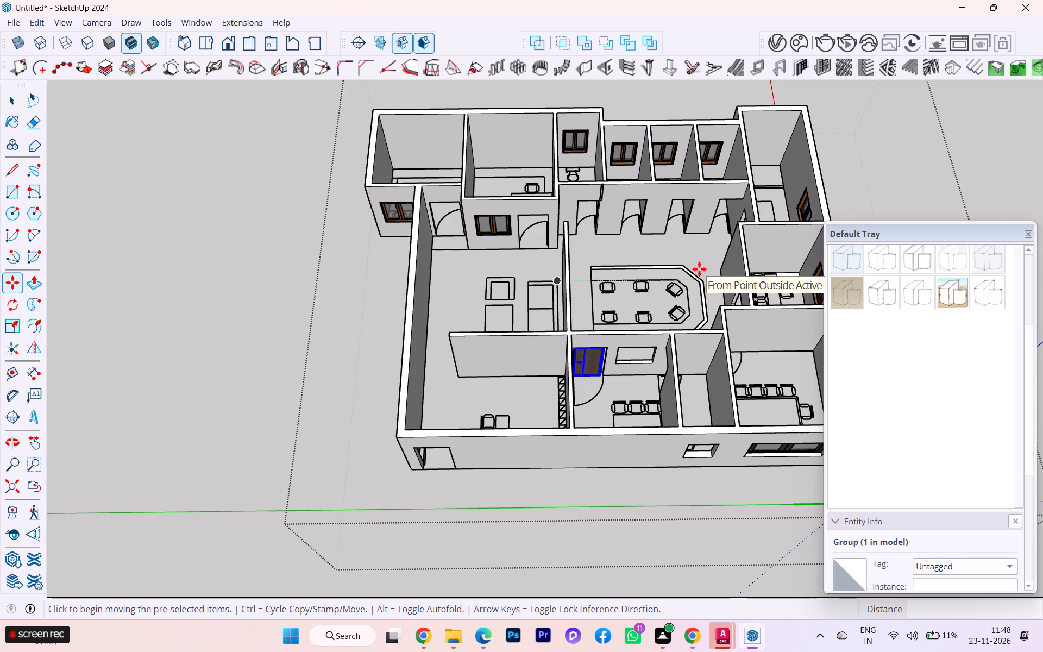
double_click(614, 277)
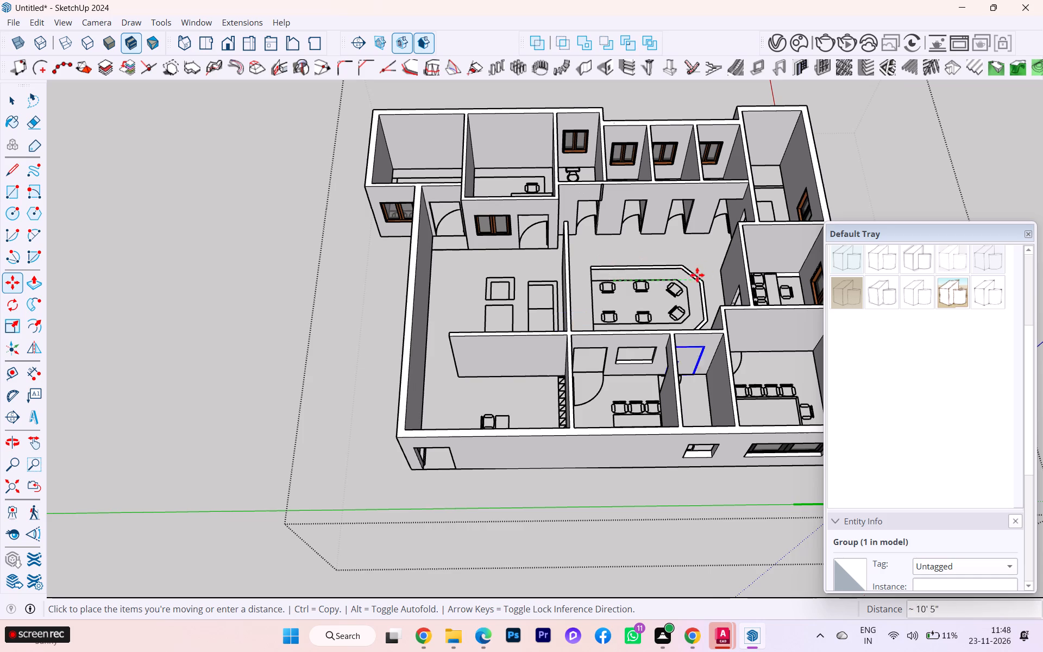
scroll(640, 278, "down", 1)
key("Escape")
Scale the door's width by about 1.10 so it reaches the far side of the doorway.
scroll(610, 330, "up", 3)
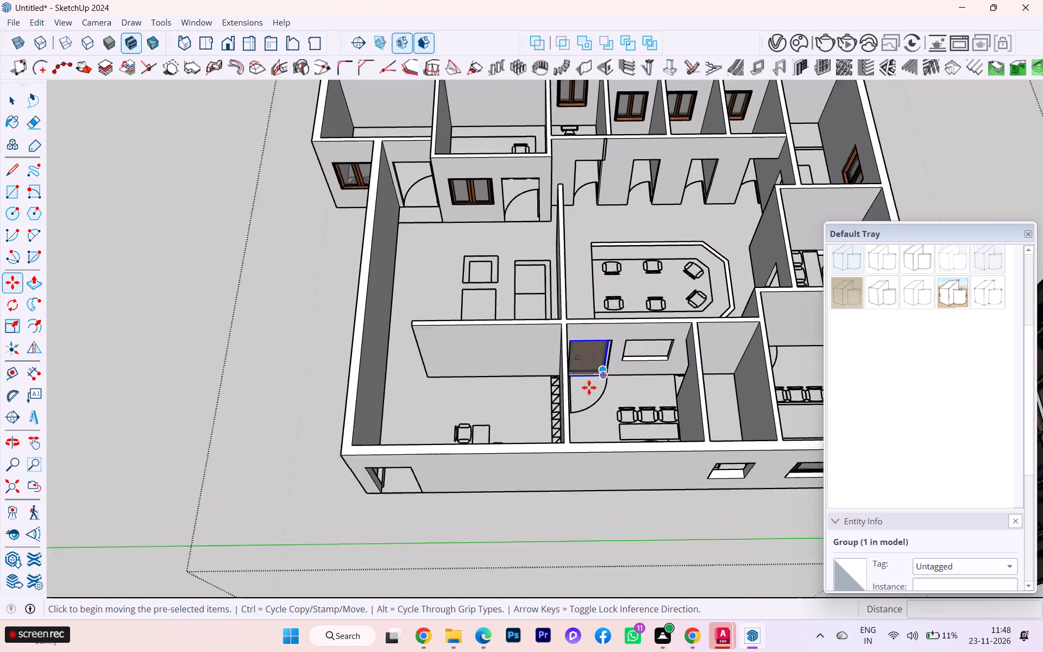
scroll(589, 387, "up", 8)
key("s")
scroll(590, 388, "up", 3)
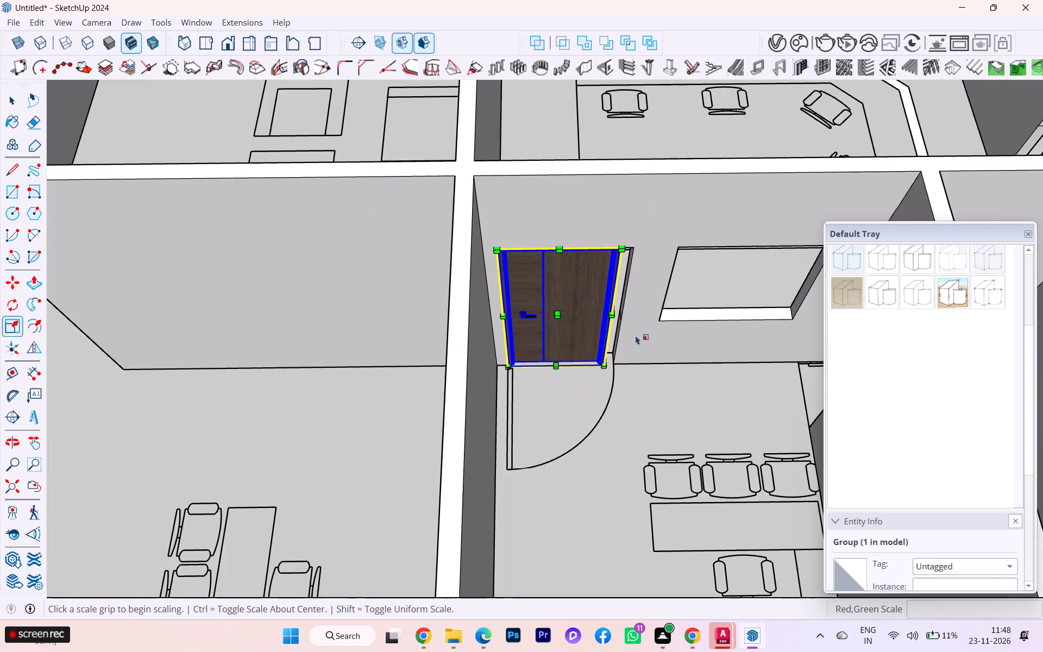
scroll(635, 333, "up", 1)
scroll(635, 333, "down", 2)
scroll(635, 333, "up", 4)
scroll(633, 334, "down", 1)
scroll(630, 334, "up", 4)
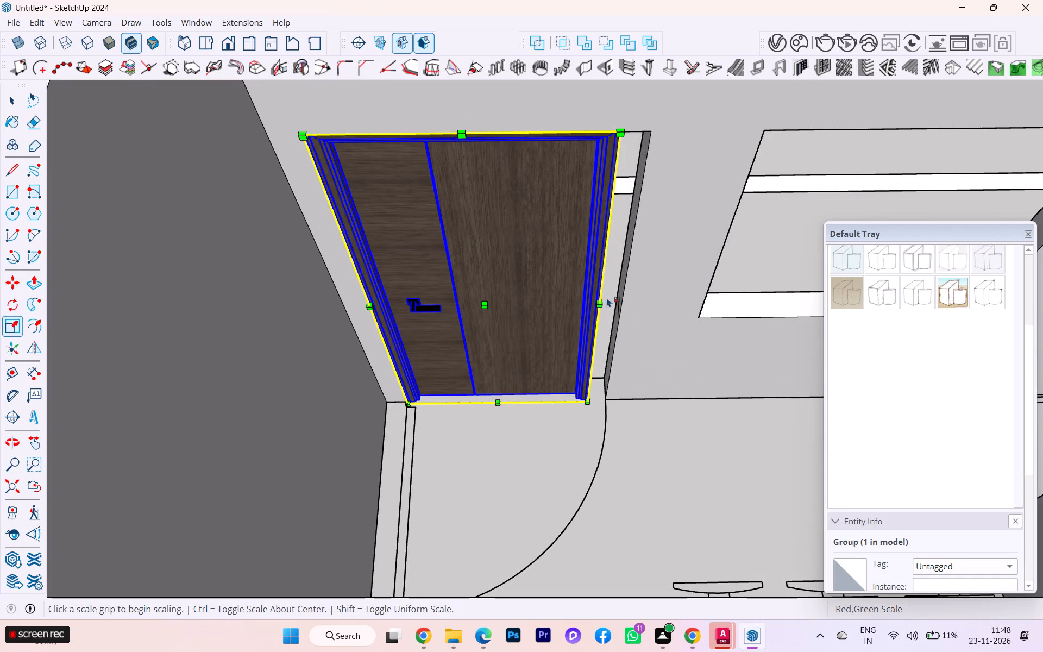
left_click(595, 290)
left_click(626, 275)
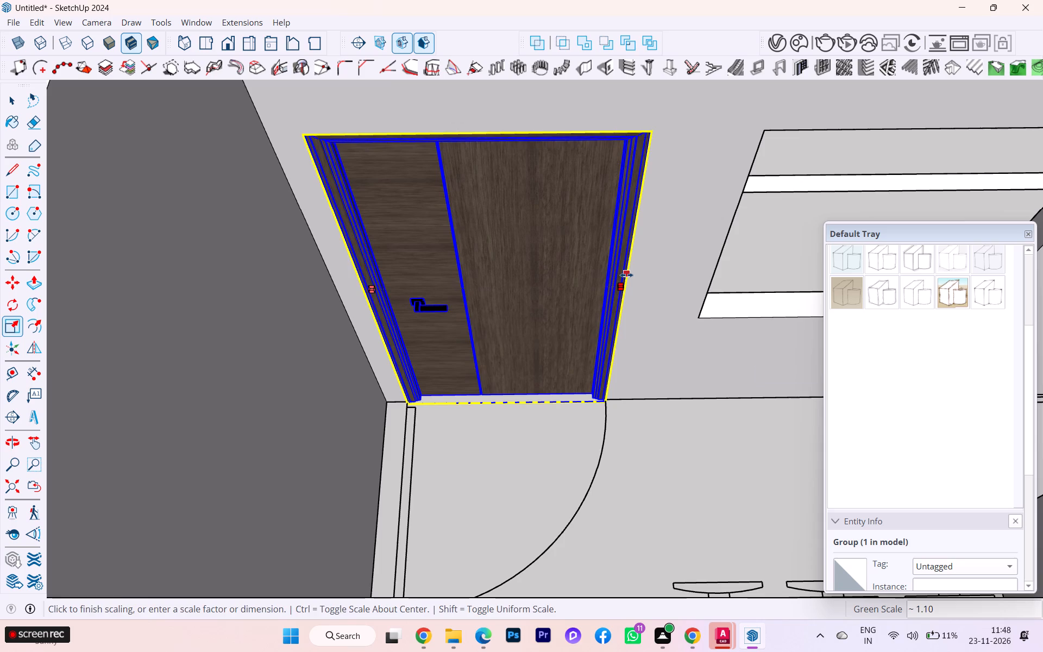
Scale the door's height by about 0.99 to match the top of the doorway.
scroll(626, 275, "down", 3)
scroll(618, 283, "up", 1)
scroll(615, 285, "down", 4)
middle_click_drag(577, 291, 472, 174)
scroll(483, 154, "up", 2)
scroll(483, 154, "down", 2)
scroll(483, 154, "up", 2)
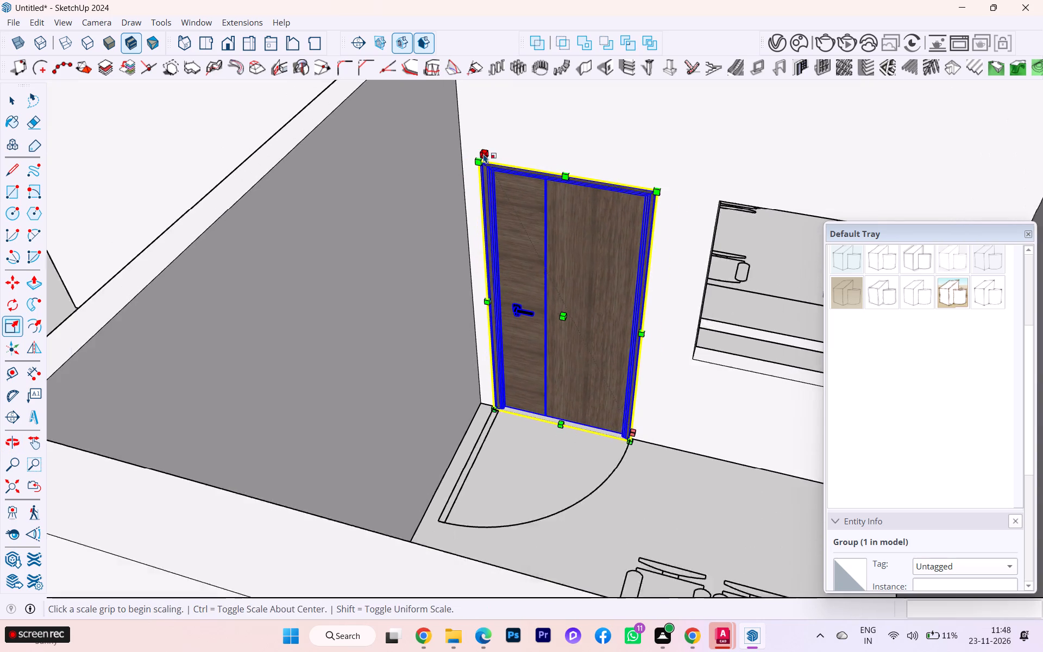
left_click(581, 169)
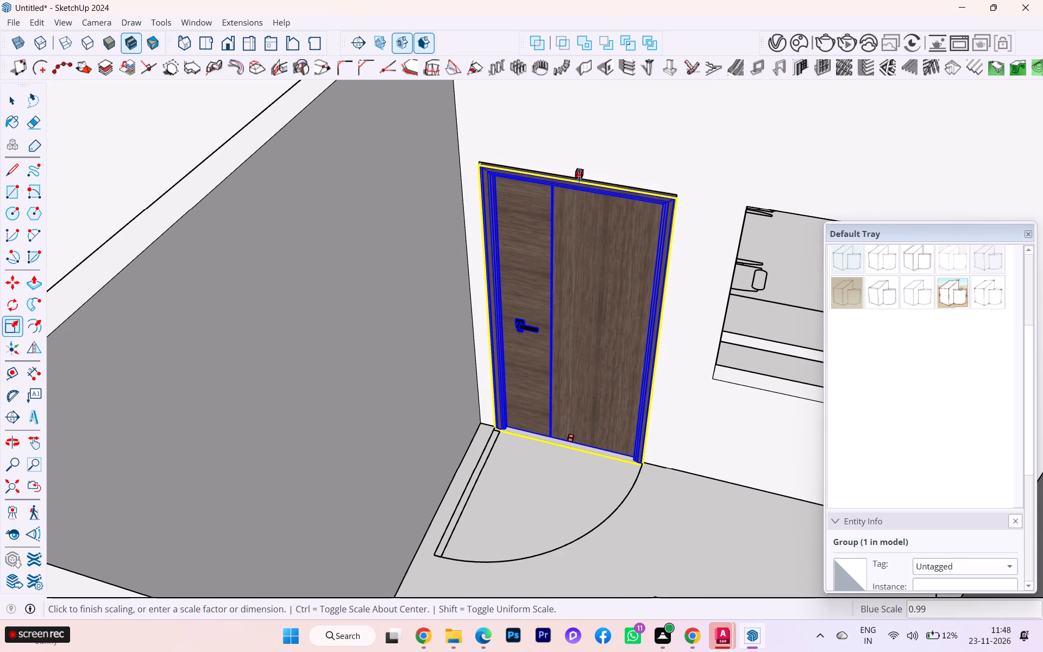
left_click(579, 176)
Inspect the scaled door's bottom edge and sides in the doorway, and clear the selection.
scroll(570, 437, "up", 5)
scroll(464, 441, "down", 1)
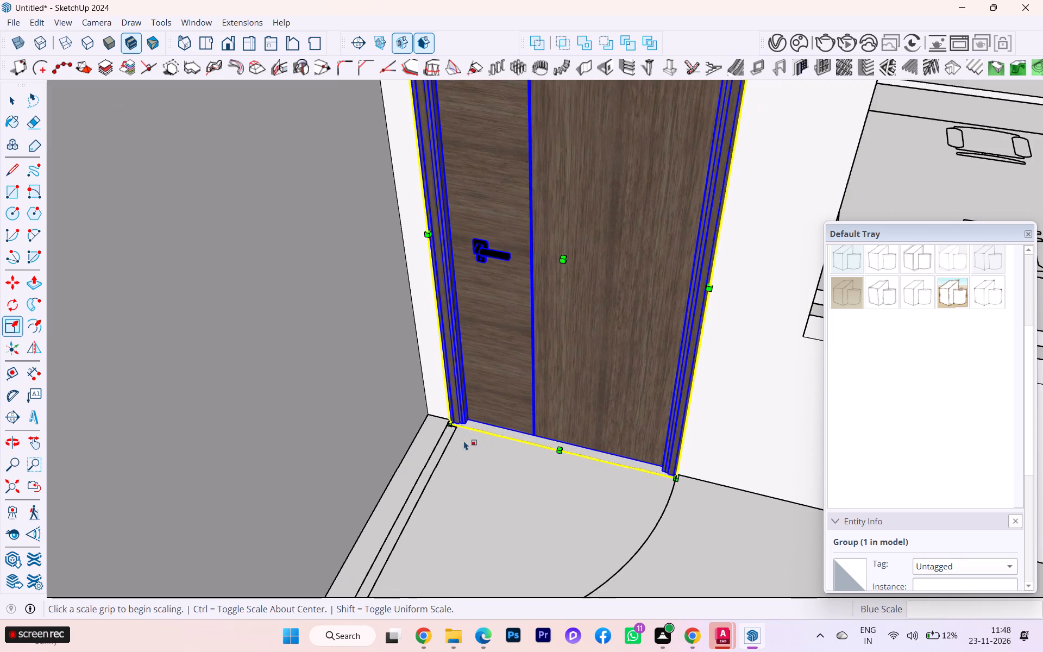
scroll(464, 441, "down", 1)
middle_click_drag(464, 441, 671, 476)
scroll(598, 412, "down", 2)
scroll(569, 412, "up", 2)
scroll(568, 412, "down", 3)
scroll(322, 366, "down", 2)
scroll(321, 366, "up", 2)
scroll(320, 365, "down", 3)
middle_click_drag(521, 350, 489, 353)
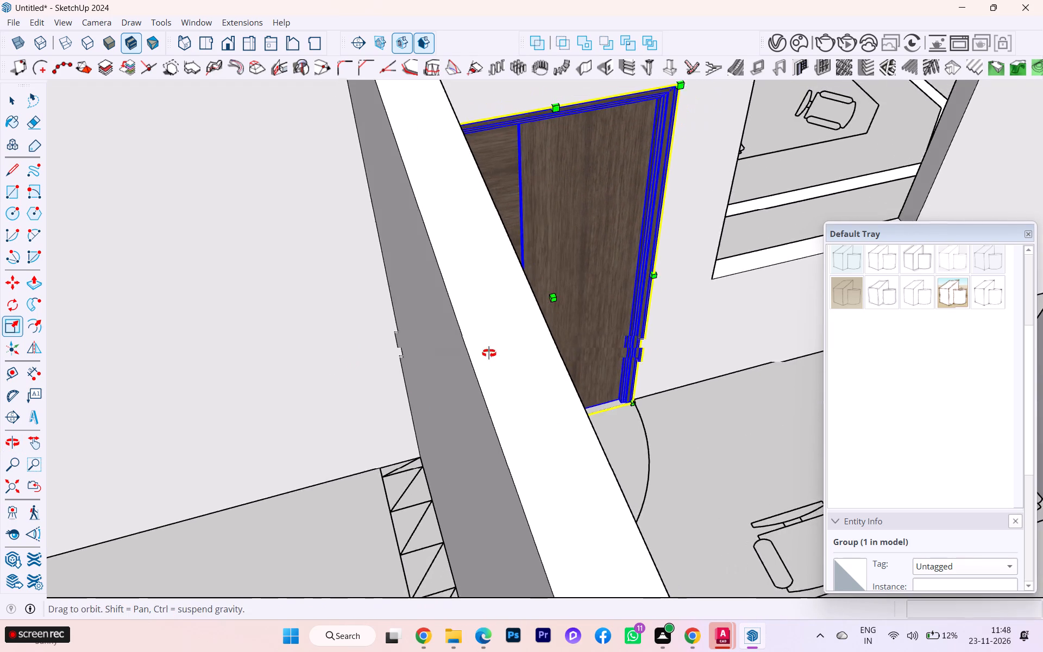
middle_click_drag(489, 353, 369, 349)
left_click(11, 101)
scroll(293, 372, "down", 1)
scroll(301, 372, "up", 2)
scroll(306, 373, "down", 2)
scroll(312, 373, "up", 1)
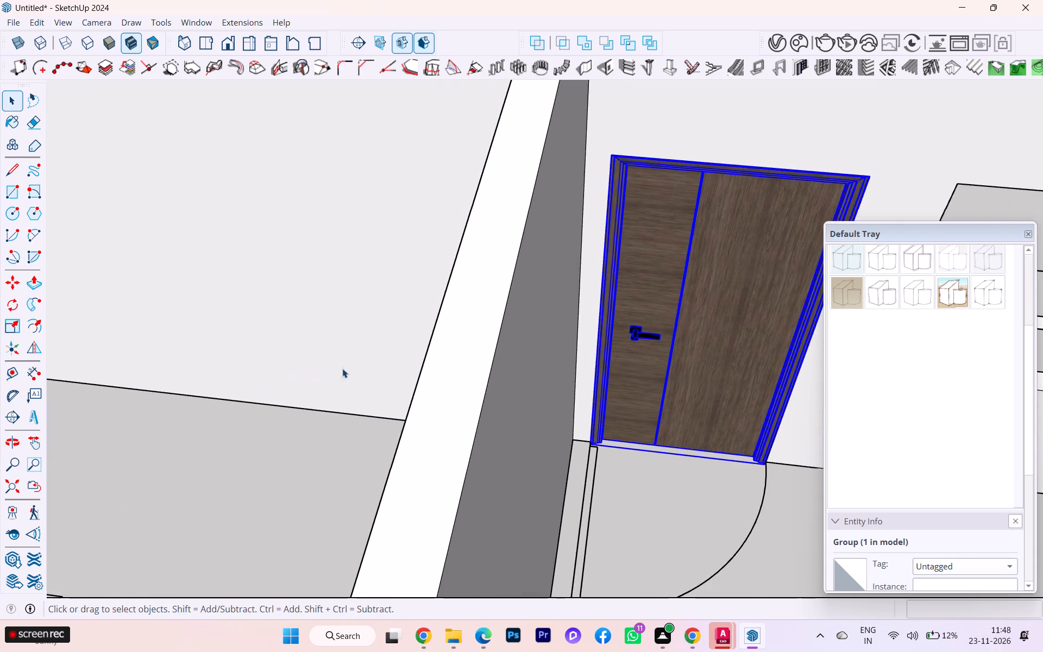
scroll(400, 362, "down", 1)
scroll(409, 363, "up", 1)
scroll(410, 363, "down", 4)
scroll(481, 372, "up", 2)
scroll(482, 373, "down", 1)
left_click(271, 425)
scroll(536, 368, "down", 3)
scroll(579, 365, "up", 1)
scroll(593, 362, "down", 3)
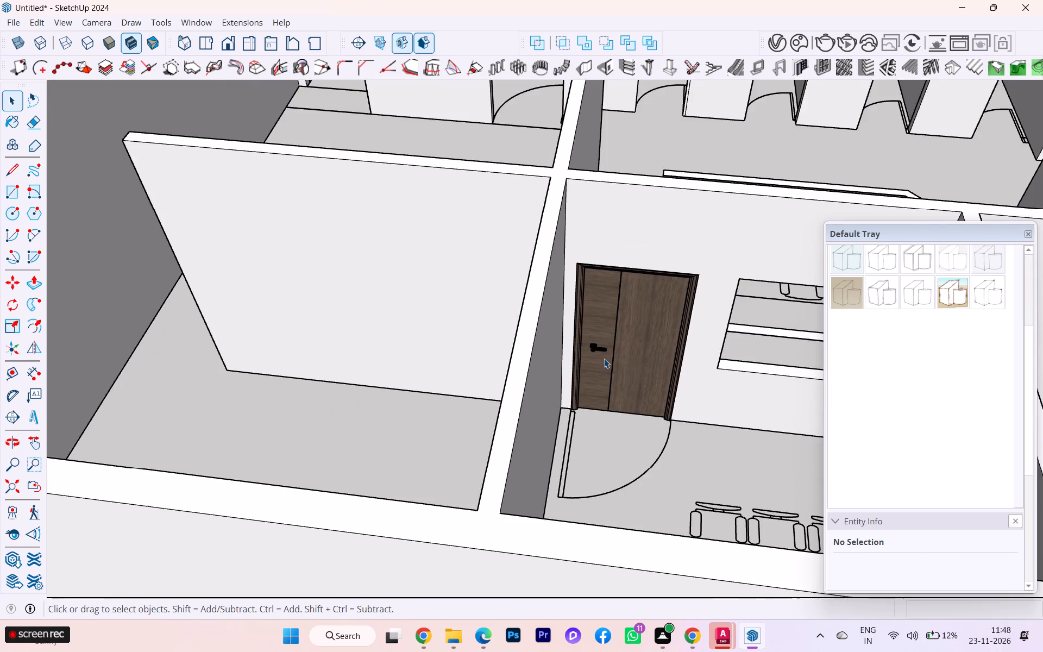
Copy the fitted door by its bottom corner to the first of the four doorways behind the reception counter.
scroll(604, 359, "down", 1)
scroll(604, 358, "up", 2)
scroll(604, 358, "down", 5)
scroll(604, 358, "up", 1)
scroll(604, 358, "down", 1)
scroll(630, 354, "up", 2)
scroll(630, 354, "down", 8)
left_click(620, 358)
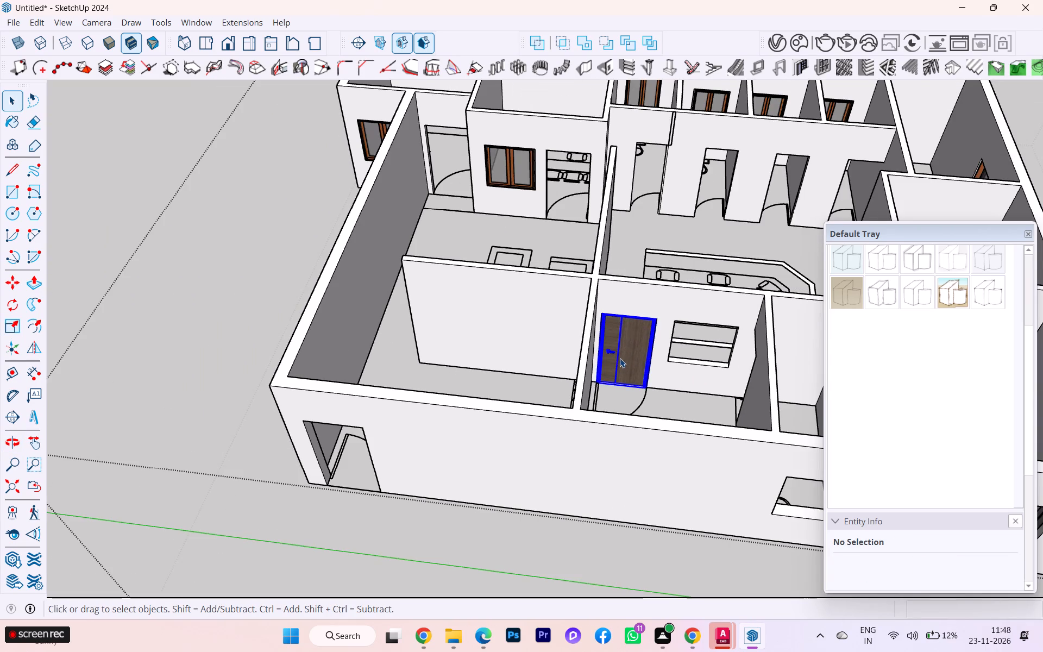
scroll(614, 363, "up", 2)
key("m")
scroll(584, 399, "up", 3)
left_click(600, 385)
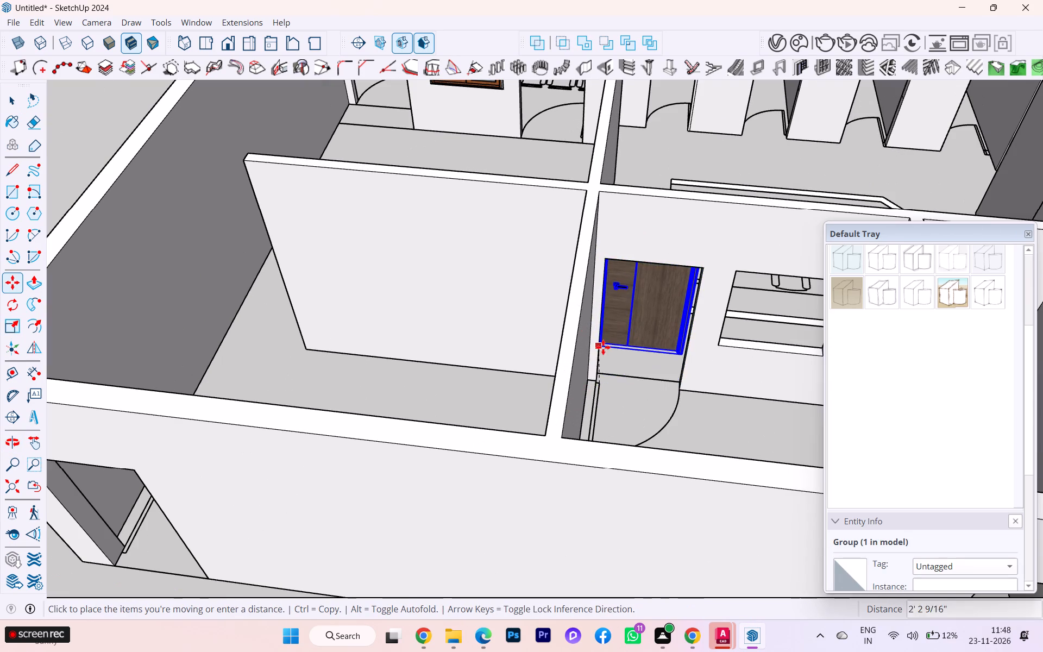
scroll(633, 178, "down", 2)
scroll(642, 185, "up", 1)
scroll(642, 185, "down", 5)
scroll(645, 149, "up", 3)
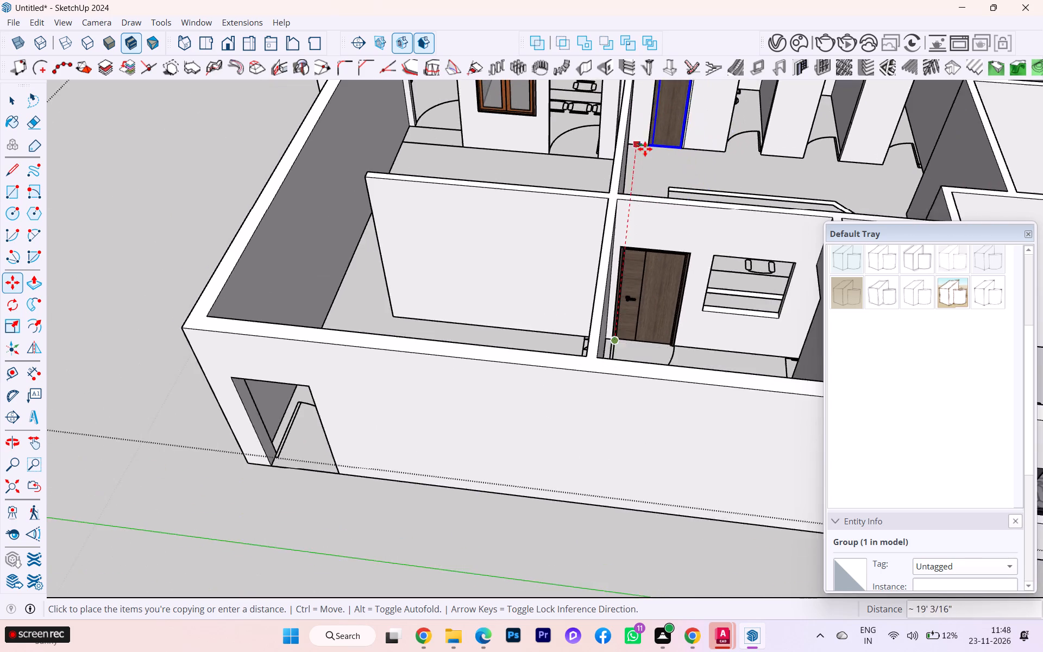
scroll(645, 149, "up", 6)
scroll(656, 143, "down", 1)
scroll(656, 143, "up", 2)
scroll(654, 143, "down", 2)
scroll(654, 143, "up", 4)
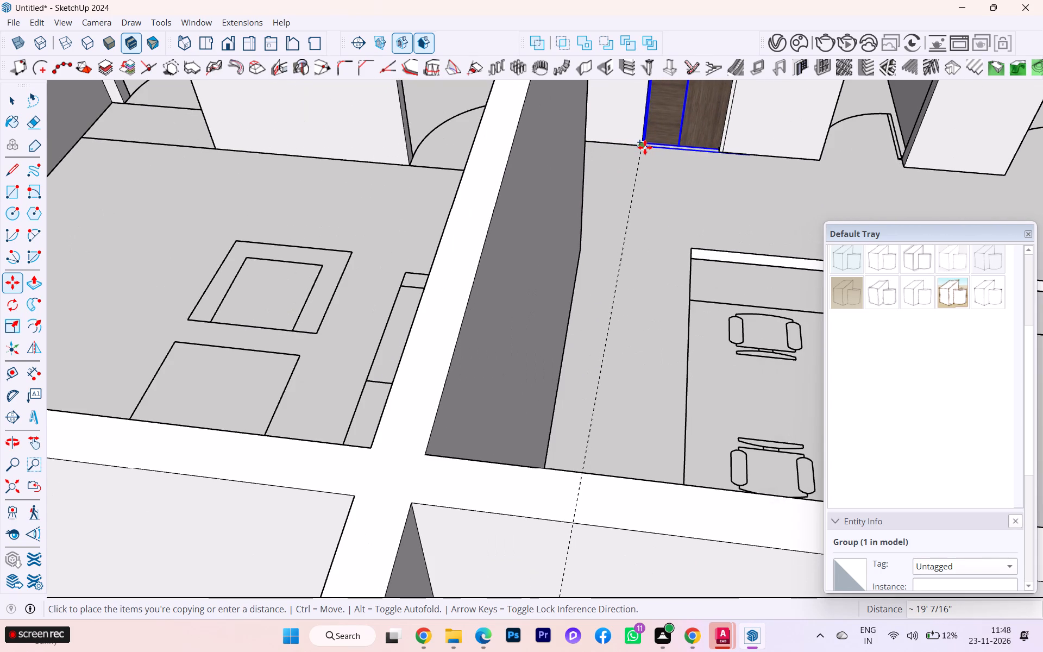
left_click(645, 147)
left_click(645, 147)
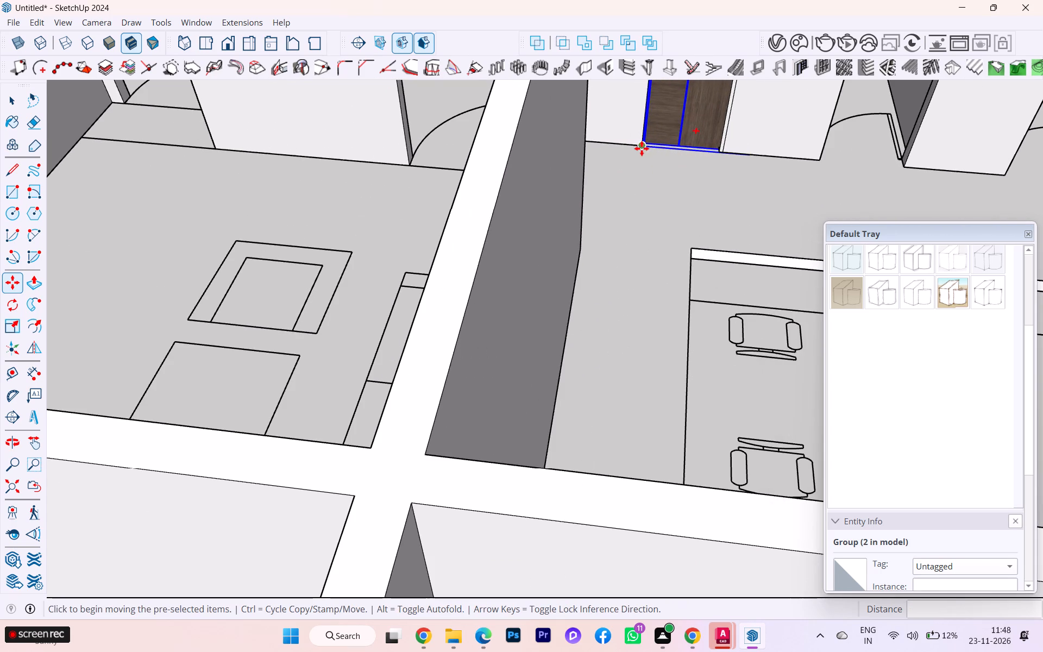
Copy the door by its bottom corner from the first to the second doorway behind the reception counter.
left_click(644, 146)
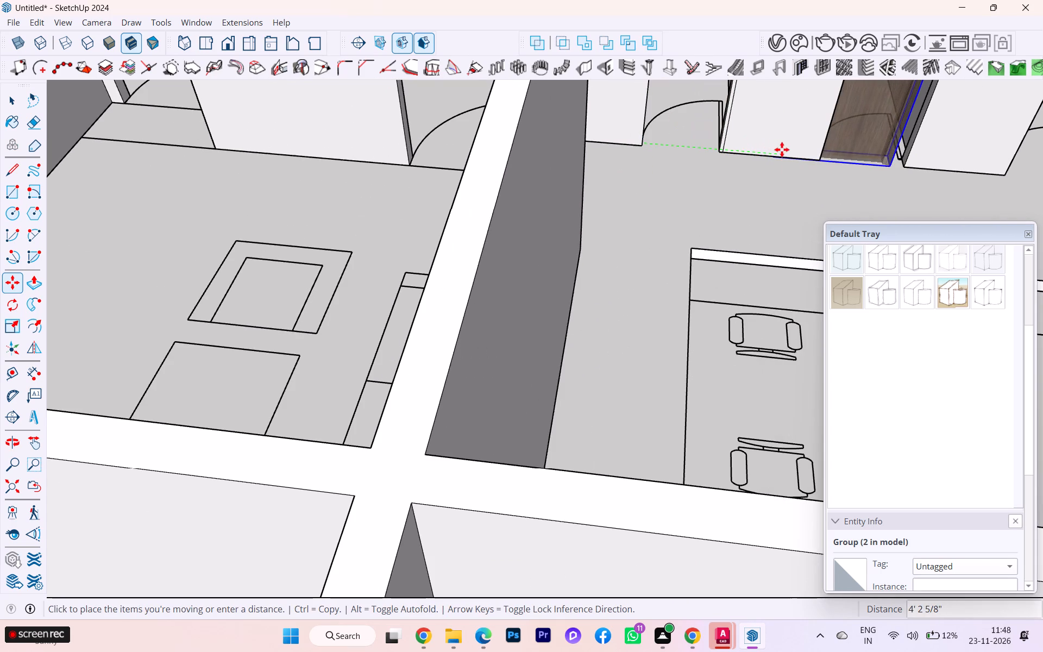
left_click(822, 156)
Copy the door by its bottom corner from the second to the third doorway behind the reception counter.
left_click(818, 162)
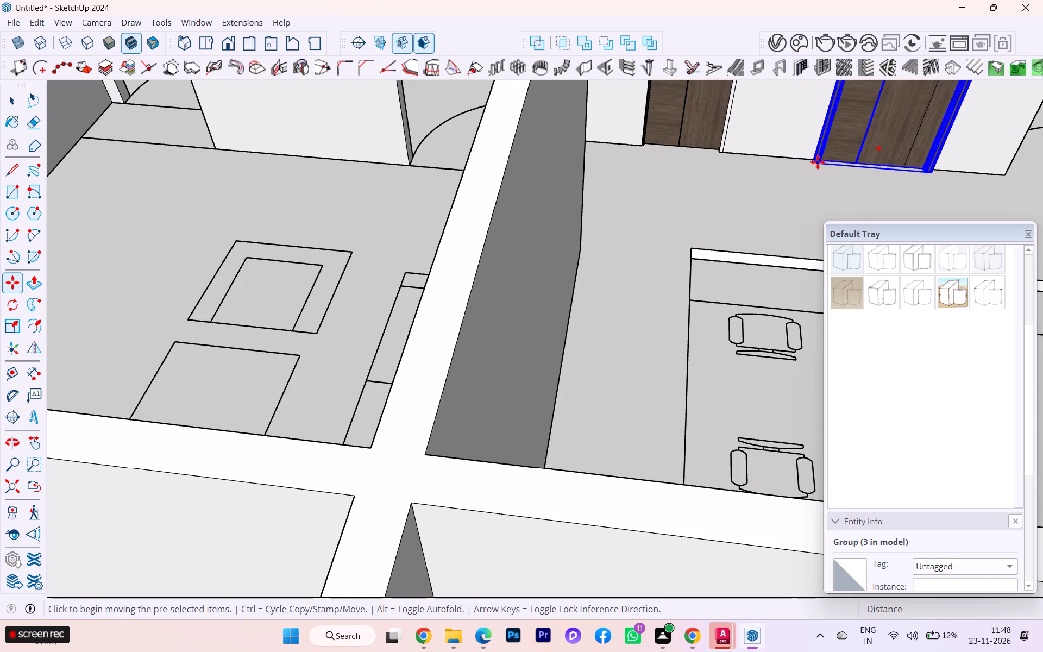
scroll(586, 192, "down", 1)
scroll(585, 193, "up", 1)
scroll(584, 193, "down", 3)
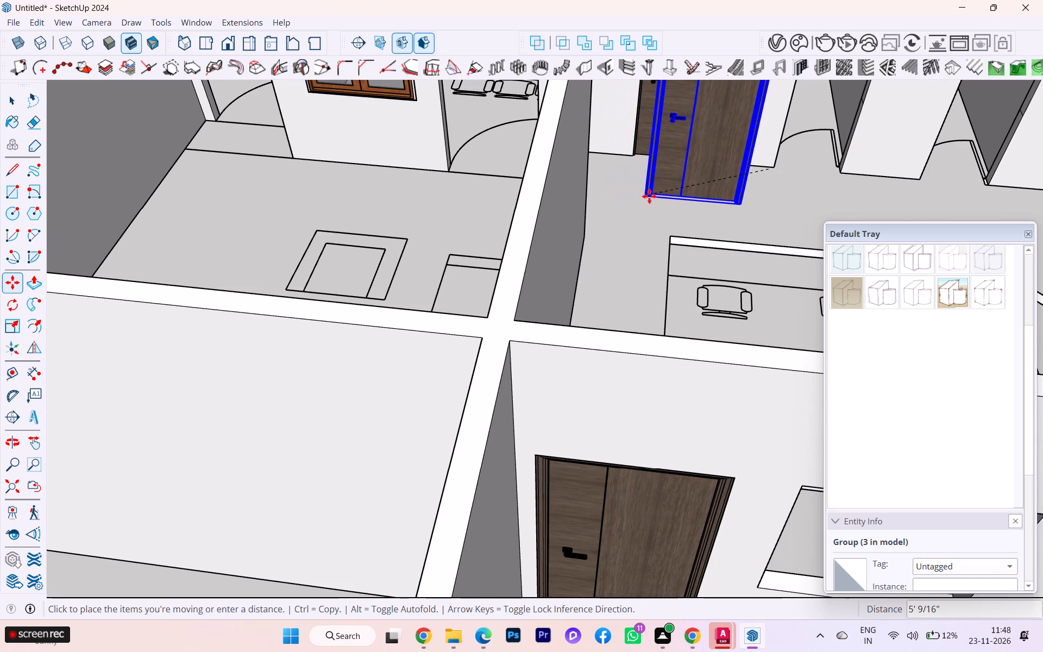
scroll(645, 198, "down", 3)
scroll(869, 186, "up", 2)
scroll(869, 186, "down", 1)
scroll(869, 186, "up", 2)
scroll(869, 186, "down", 2)
scroll(869, 186, "up", 2)
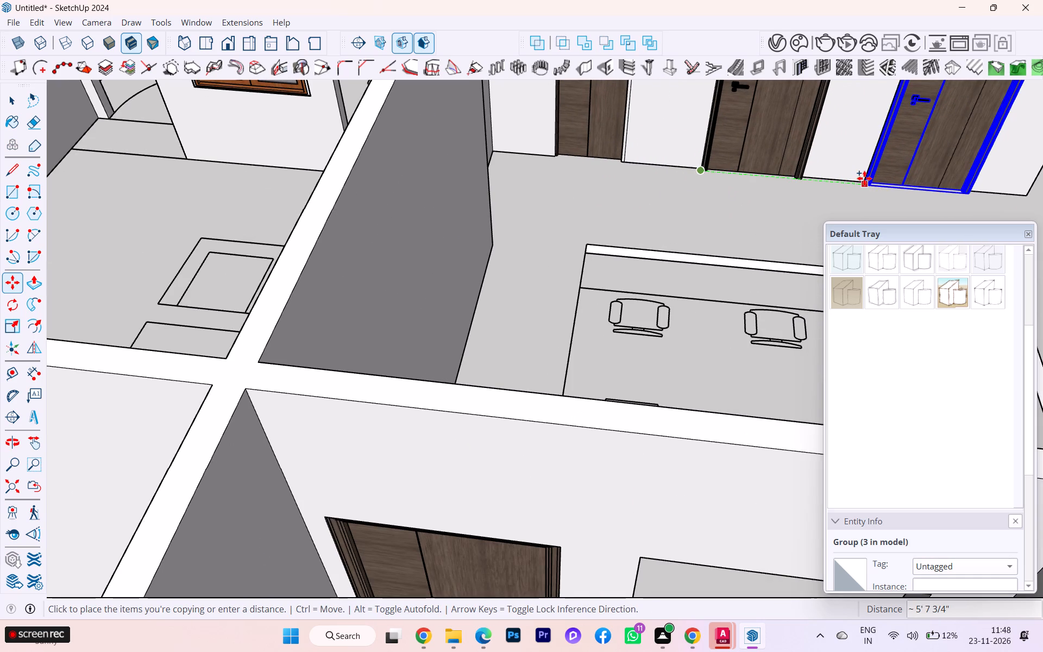
left_click(864, 178)
Copy the door by its bottom corner from the third to the fourth doorway behind the reception counter.
scroll(849, 187, "up", 6)
scroll(864, 184, "down", 1)
scroll(864, 184, "up", 1)
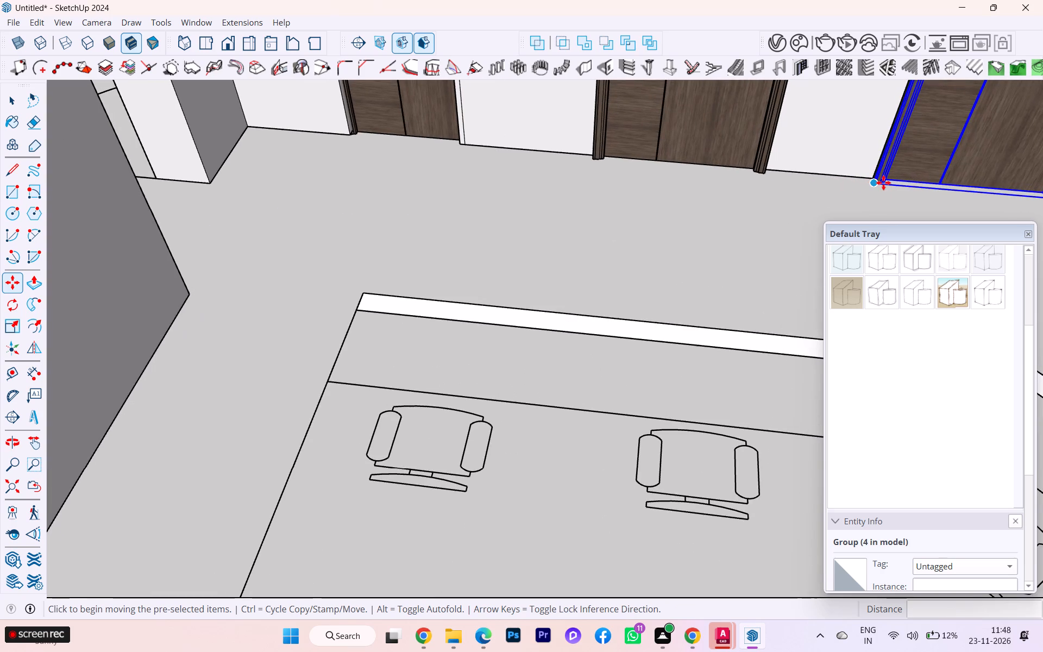
scroll(883, 183, "down", 1)
scroll(883, 183, "up", 1)
double_click(879, 183)
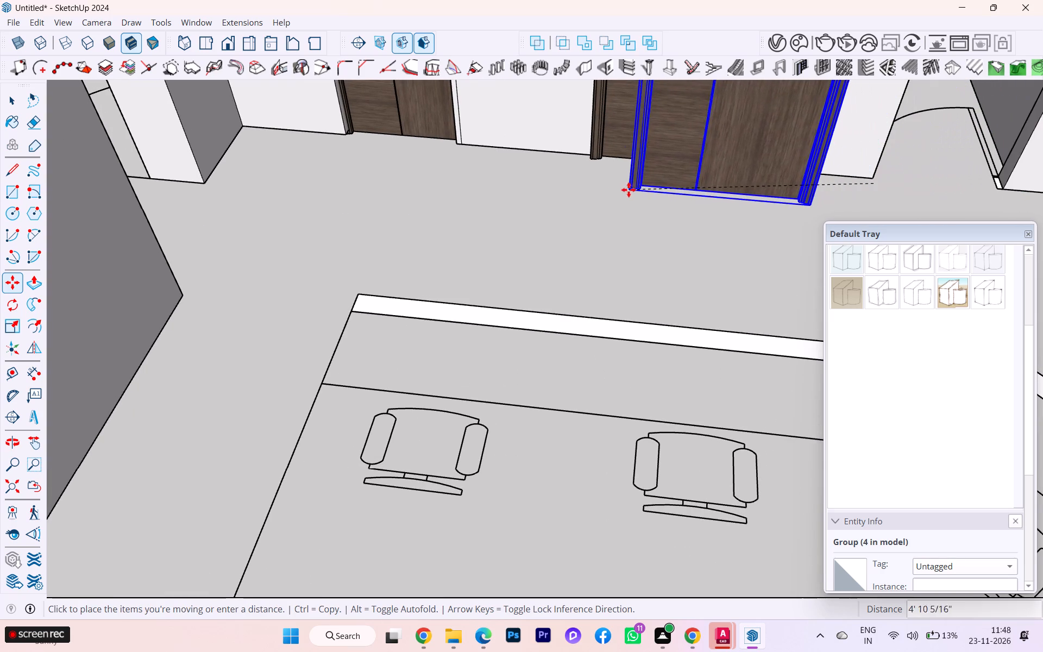
scroll(587, 201, "down", 9)
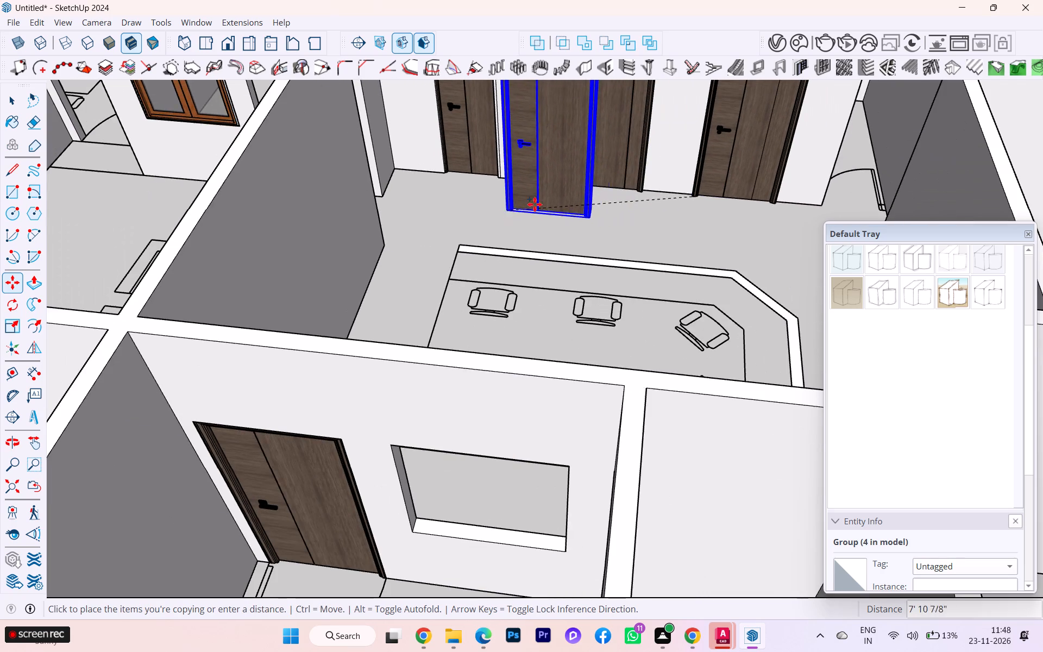
scroll(833, 185, "up", 4)
scroll(824, 200, "down", 1)
scroll(824, 200, "up", 2)
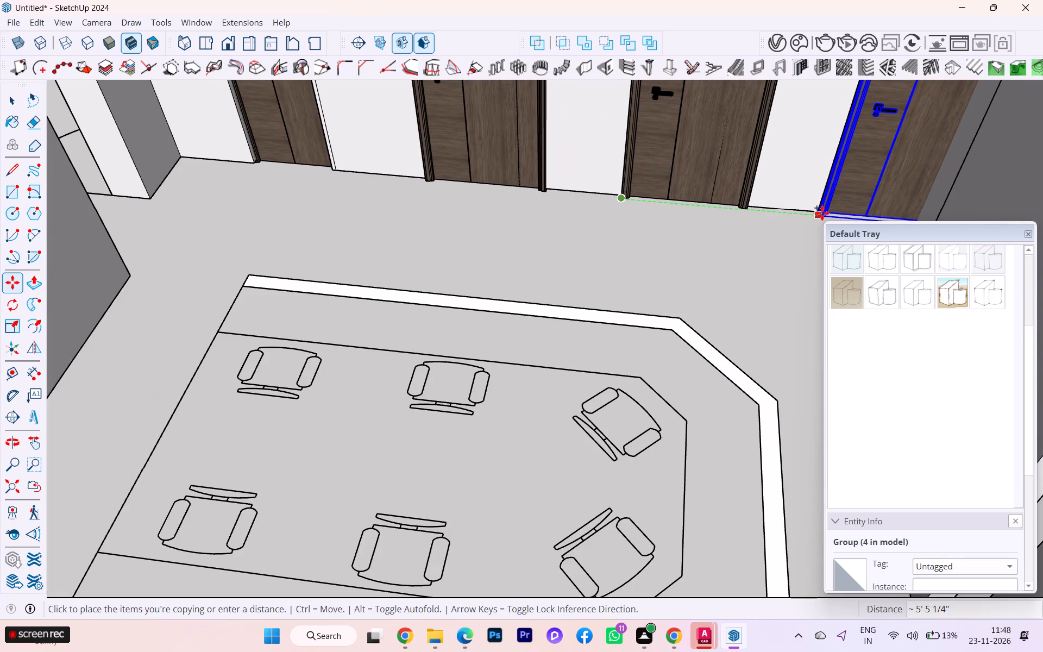
left_click(822, 213)
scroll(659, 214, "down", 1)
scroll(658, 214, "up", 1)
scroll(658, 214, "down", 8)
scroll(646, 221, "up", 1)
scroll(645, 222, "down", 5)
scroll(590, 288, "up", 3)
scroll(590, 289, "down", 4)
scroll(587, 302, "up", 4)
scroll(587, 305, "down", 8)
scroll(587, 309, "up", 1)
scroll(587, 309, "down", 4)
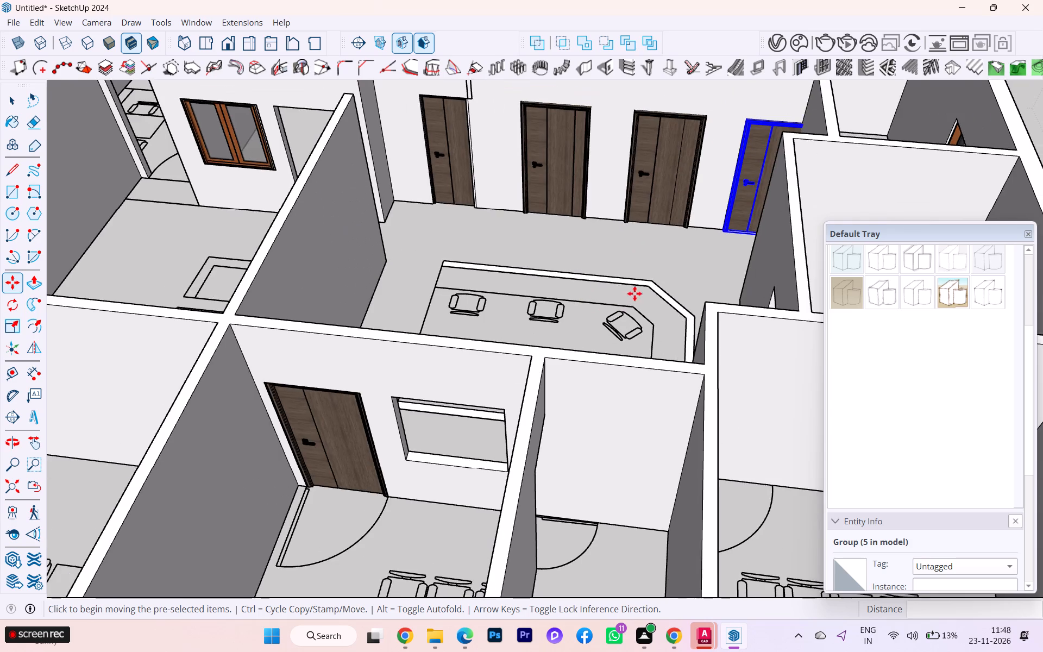
Move the selected door by its left jamb from the fourth doorway behind the reception counter to the doorway beside the lounge window.
scroll(634, 293, "down", 7)
scroll(656, 330, "up", 1)
scroll(656, 330, "down", 1)
middle_click_drag(645, 275, 661, 362)
scroll(645, 275, "down", 1)
scroll(569, 240, "up", 1)
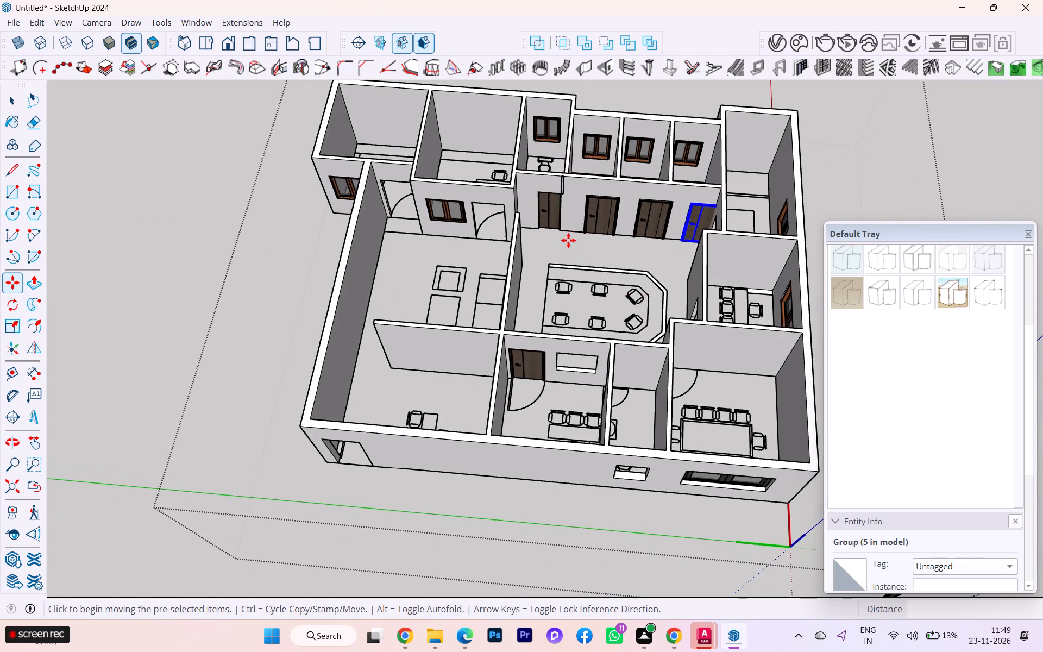
scroll(568, 240, "up", 5)
scroll(709, 216, "down", 5)
scroll(562, 210, "up", 3)
scroll(691, 212, "up", 2)
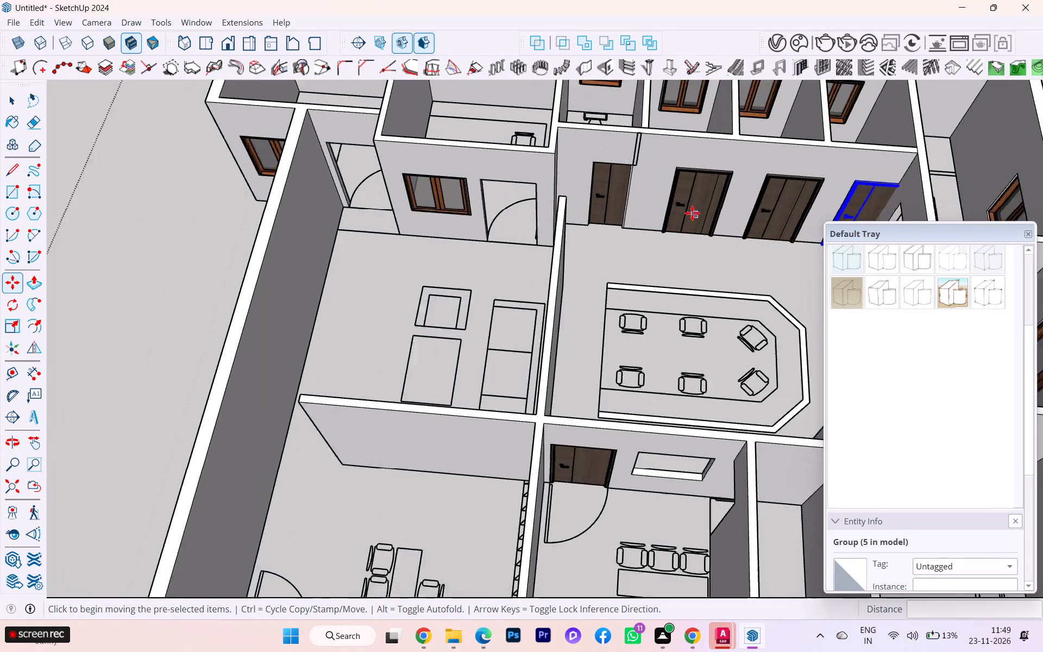
scroll(692, 213, "up", 1)
left_click(658, 238)
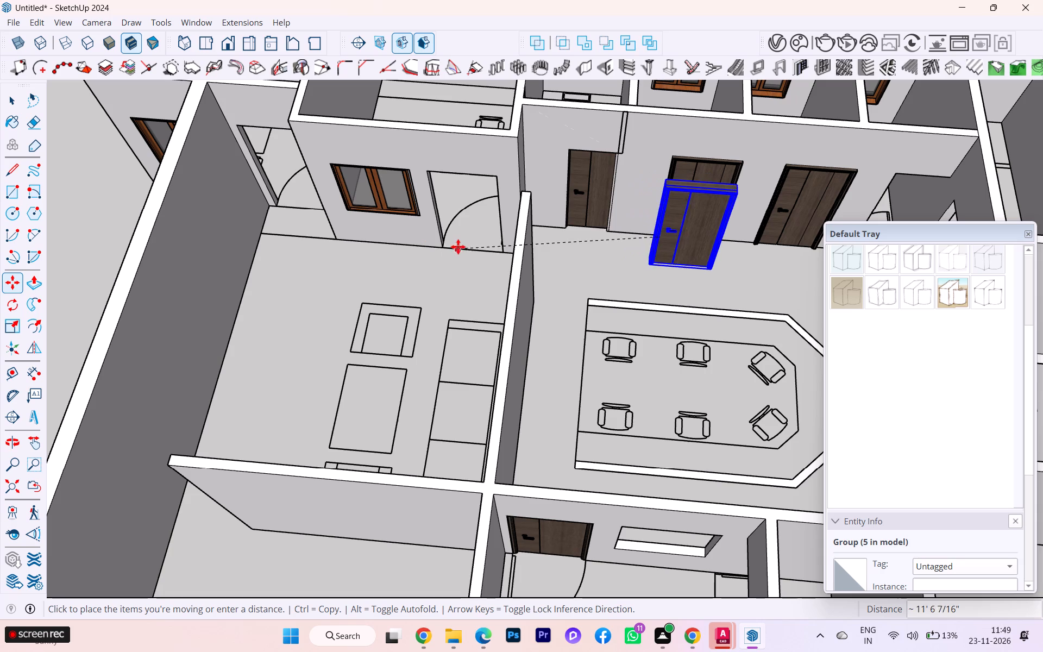
left_click(241, 243)
Nudge the door by its bottom corner about 8 7/16" and about 5 11/16" towards the lounge doorway's lower corner.
scroll(435, 272, "up", 1)
scroll(435, 272, "down", 1)
scroll(435, 272, "up", 4)
scroll(436, 272, "down", 3)
scroll(437, 272, "up", 1)
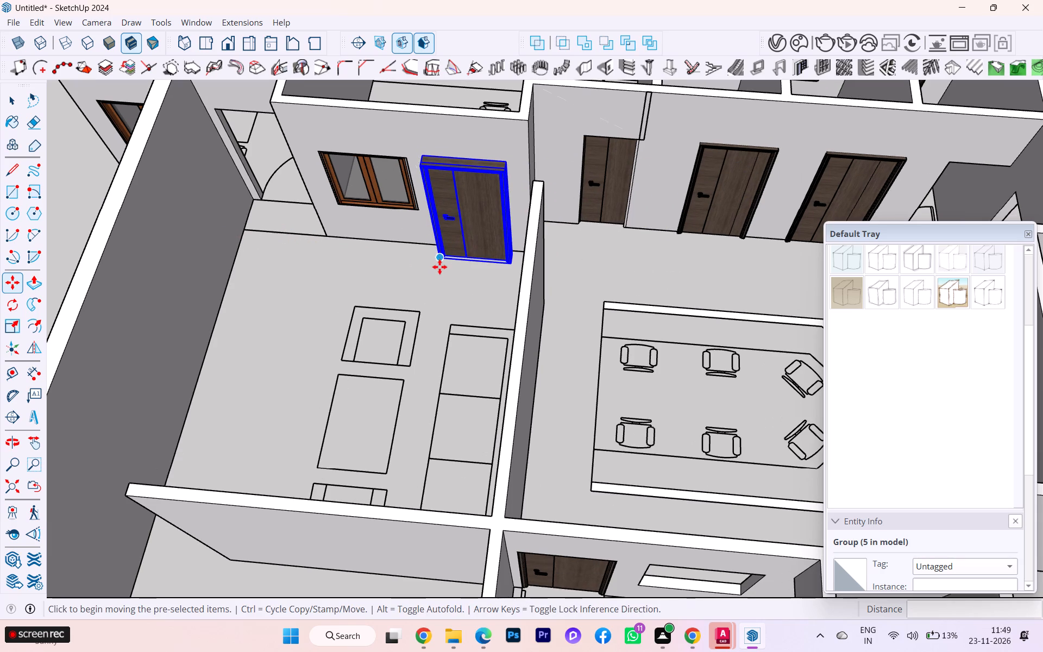
left_click(437, 262)
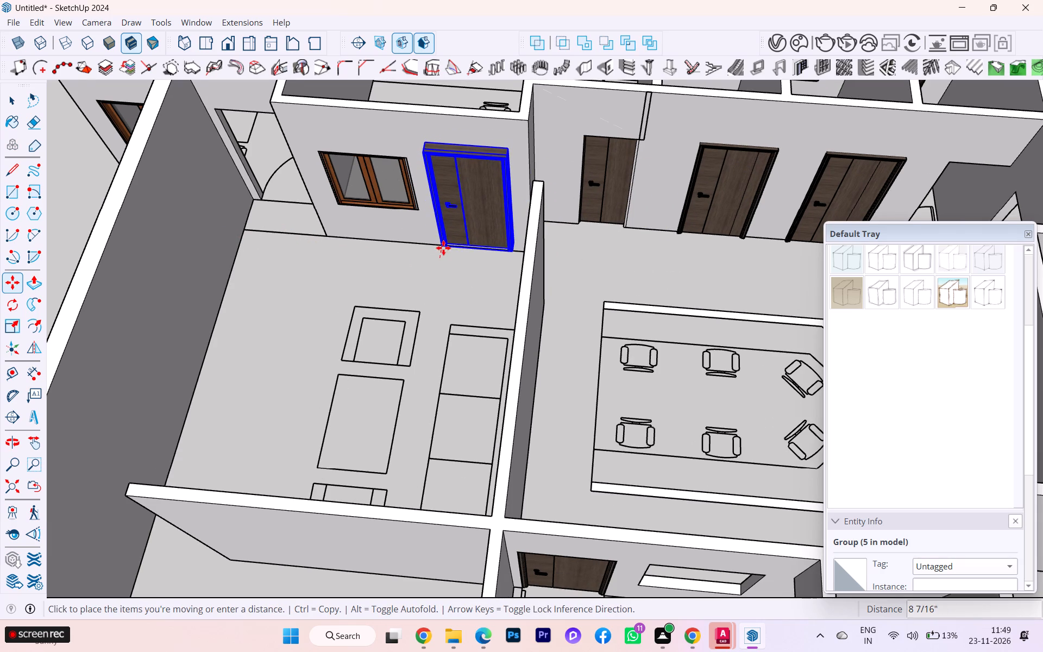
left_click(443, 248)
middle_click_drag(459, 258, 688, 256)
scroll(400, 285, "up", 3)
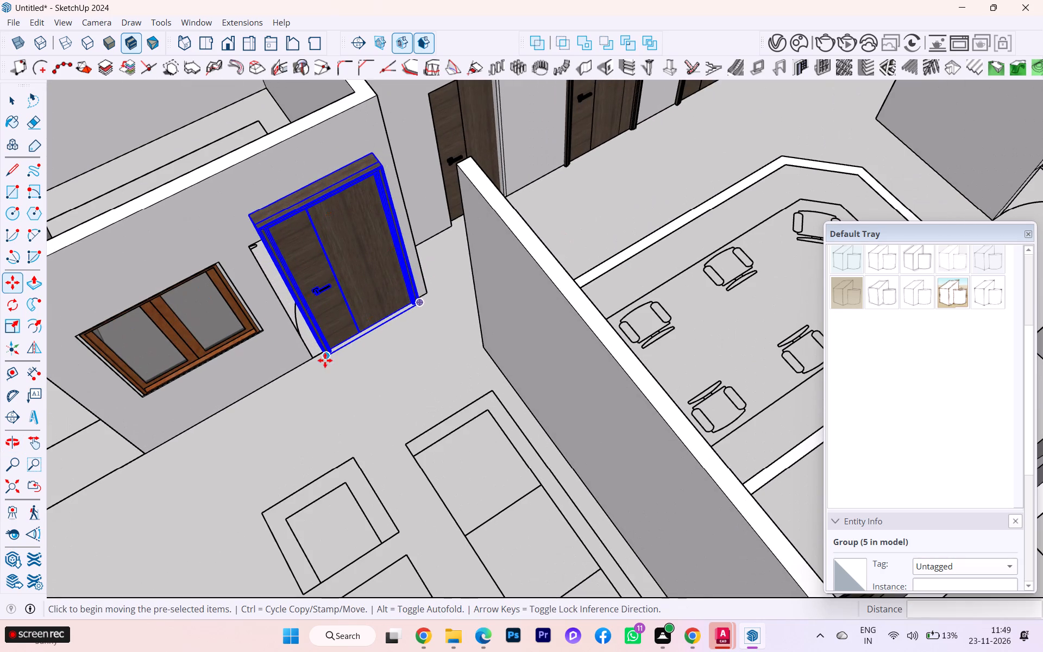
left_click(326, 358)
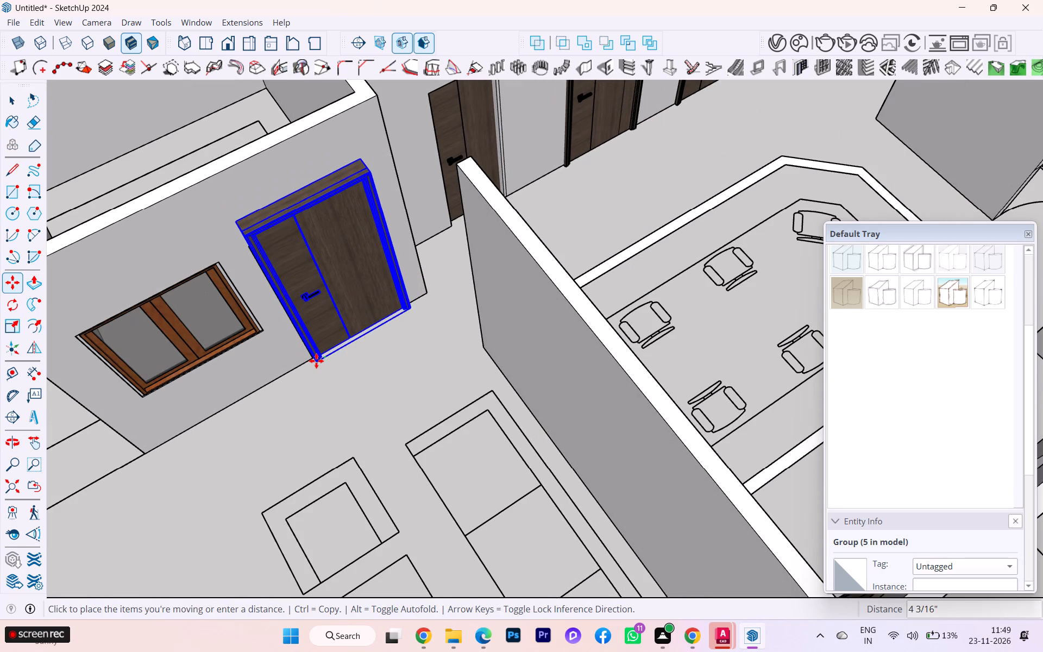
left_click(309, 357)
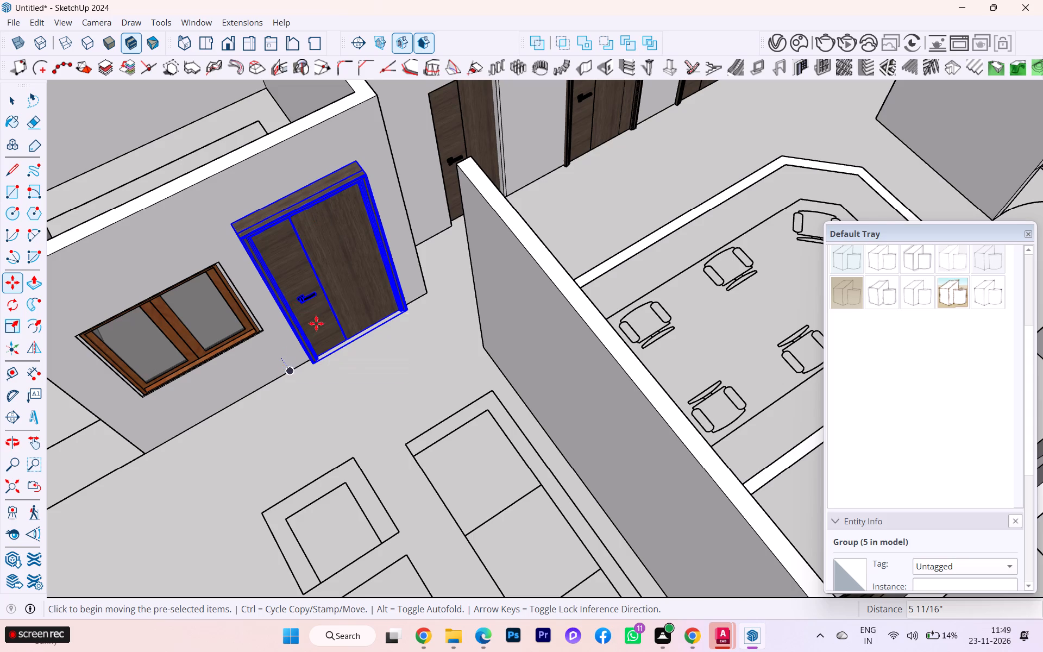
Copy the door by its bottom corner about 10' 9 13/16" to the recessed doorway beyond the lounge window and clear the selection.
scroll(344, 292, "down", 3)
scroll(249, 292, "down", 3)
scroll(249, 292, "up", 5)
scroll(249, 291, "down", 1)
scroll(249, 279, "up", 1)
scroll(389, 153, "down", 3)
scroll(474, 229, "up", 1)
scroll(476, 229, "down", 2)
scroll(386, 217, "down", 1)
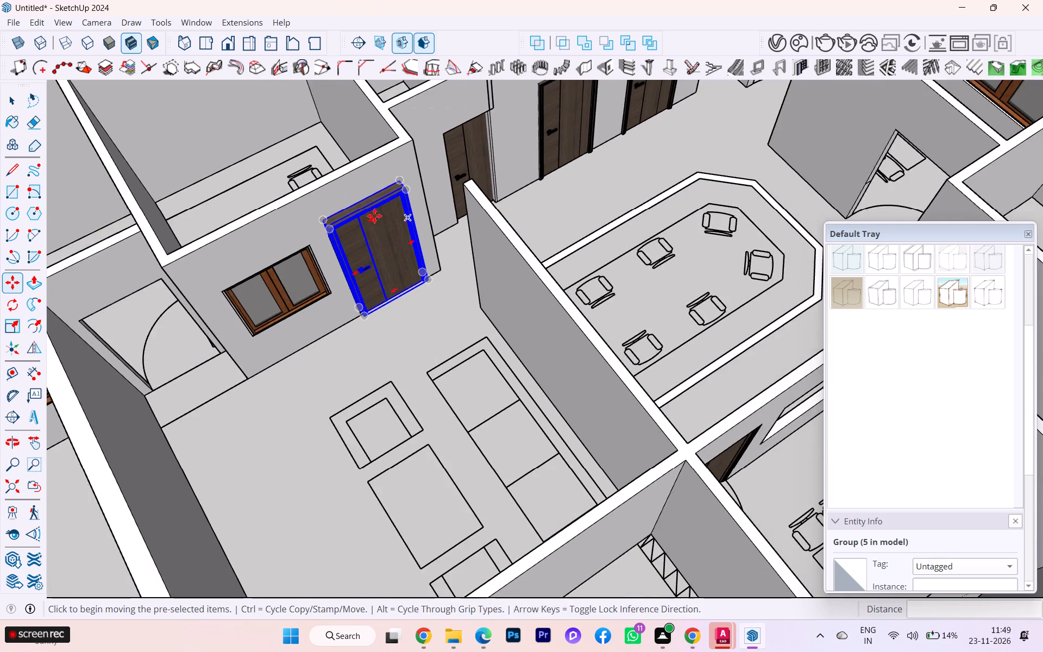
scroll(374, 216, "down", 1)
middle_click_drag(403, 210, 478, 200)
scroll(380, 326, "up", 4)
left_click(344, 343)
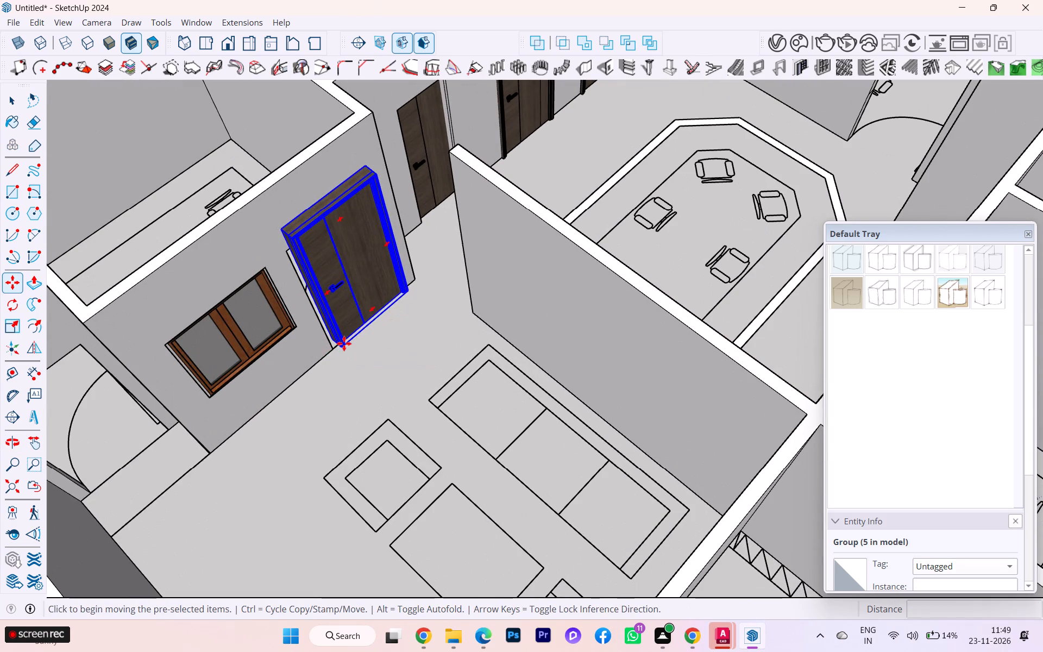
scroll(411, 277, "down", 4)
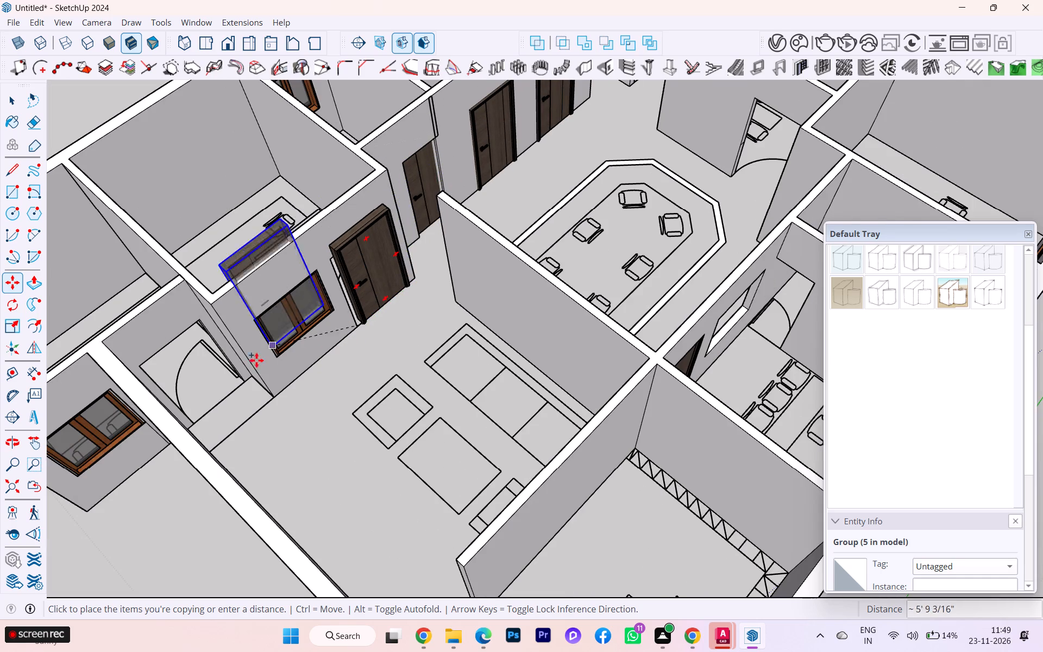
scroll(219, 403, "up", 6)
left_click(187, 425)
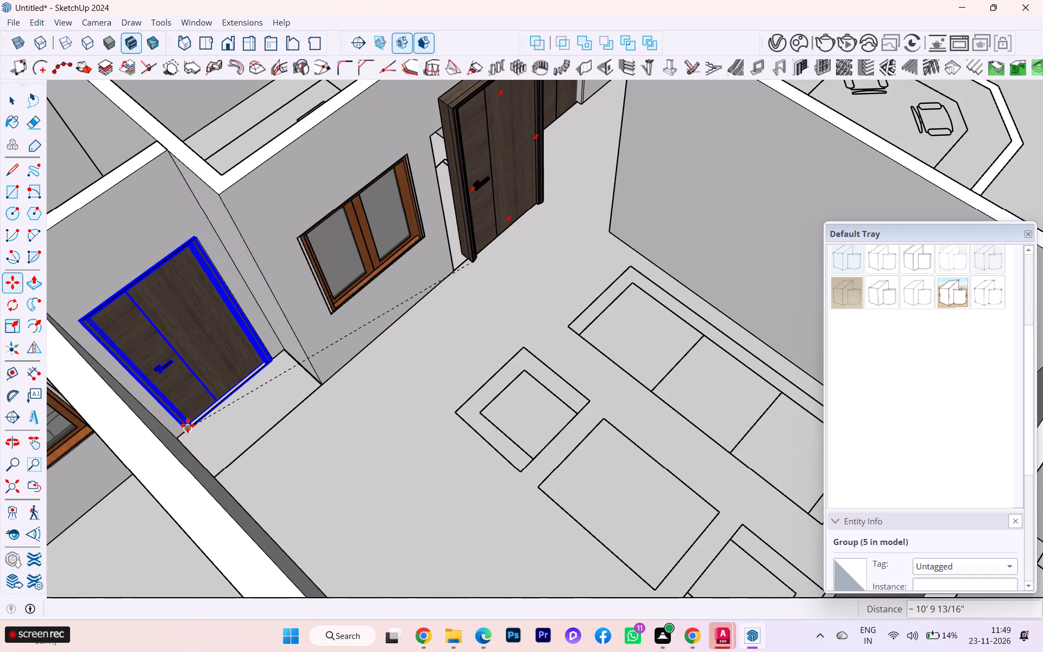
scroll(405, 269, "down", 8)
scroll(418, 260, "up", 1)
scroll(412, 258, "down", 1)
scroll(373, 177, "up", 2)
scroll(373, 177, "down", 1)
scroll(381, 175, "up", 5)
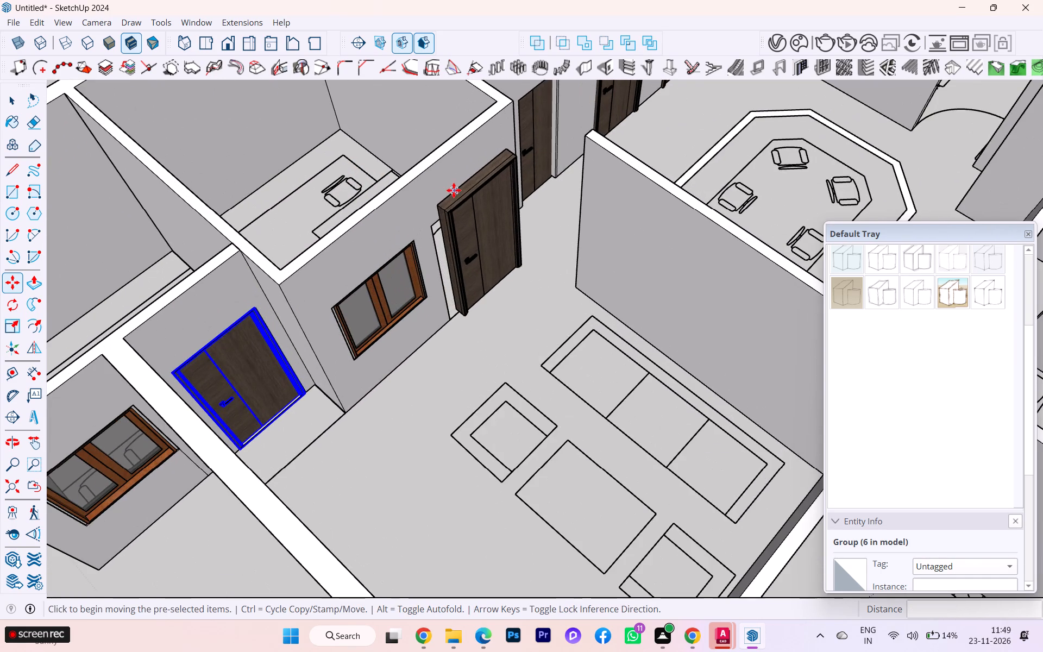
scroll(464, 233, "up", 3)
left_click(12, 102)
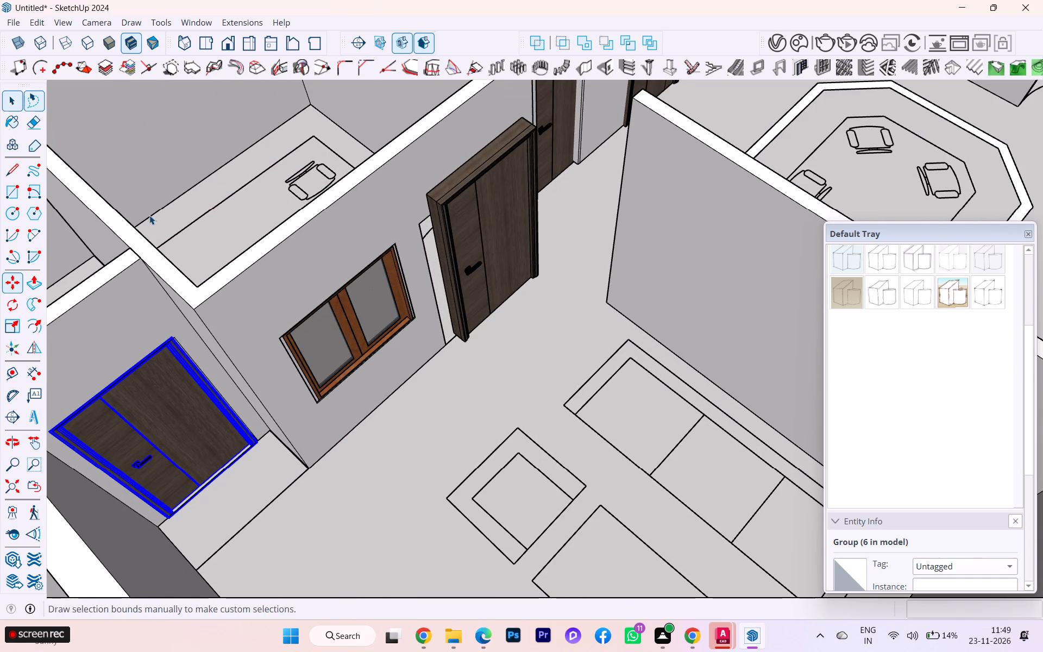
left_click(355, 460)
Select the door beside the lounge window and move it by its bottom corner about 3' 1 7/8" to the room-side doorway corner.
scroll(480, 290, "down", 2)
middle_click_drag(215, 264, 311, 131)
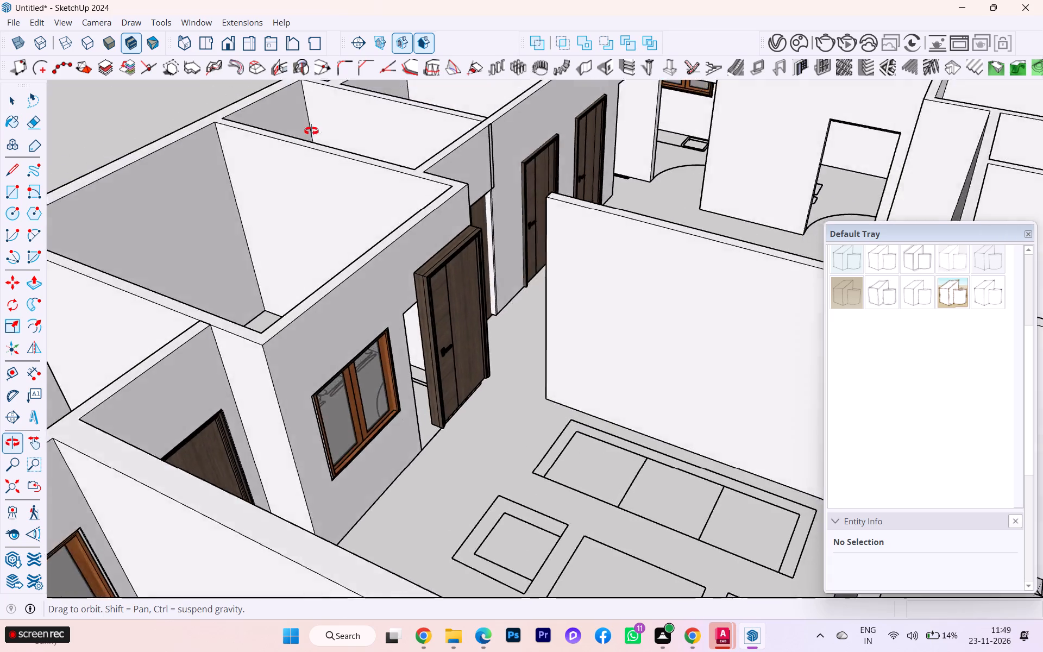
middle_click_drag(311, 131, 681, 122)
scroll(271, 242, "down", 2)
scroll(270, 241, "up", 1)
scroll(270, 240, "down", 4)
middle_click_drag(393, 328, 576, 290)
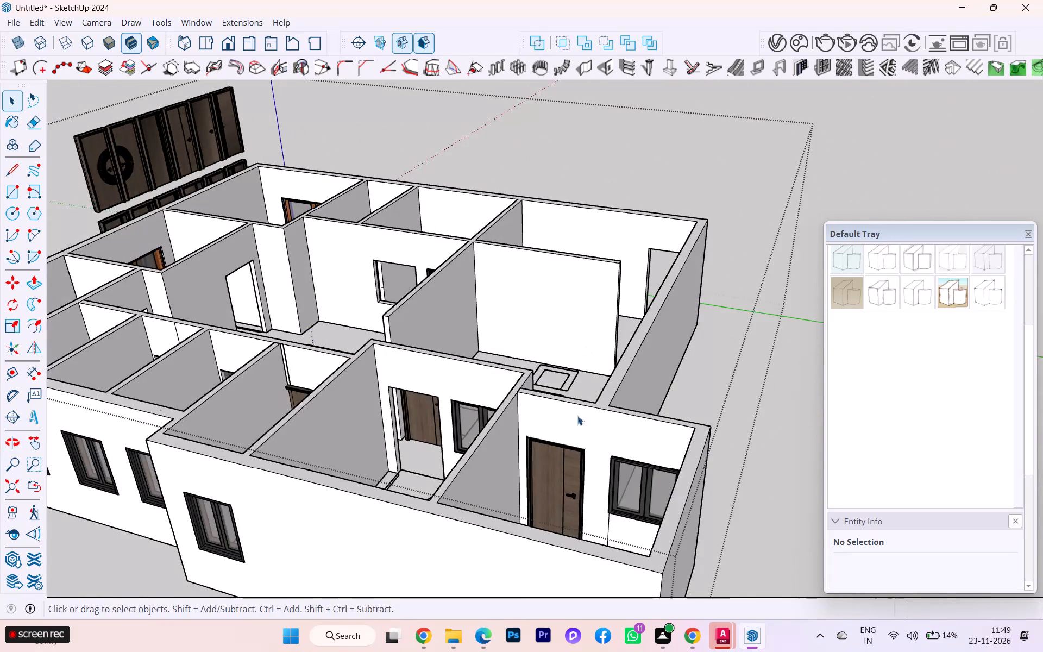
scroll(571, 440, "up", 4)
scroll(575, 469, "down", 2)
scroll(576, 471, "up", 2)
scroll(576, 471, "down", 1)
scroll(576, 471, "up", 3)
scroll(575, 470, "down", 1)
scroll(575, 470, "up", 2)
scroll(469, 336, "down", 3)
scroll(474, 334, "up", 1)
scroll(475, 334, "down", 2)
middle_click_drag(376, 371, 542, 411)
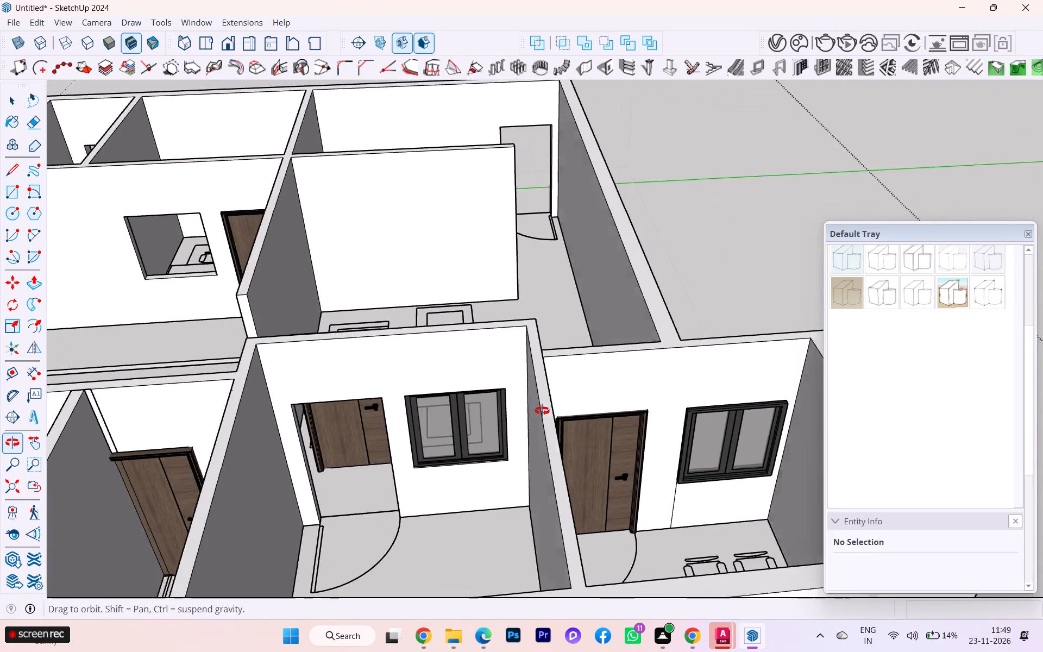
middle_click_drag(542, 411, 544, 410)
scroll(475, 440, "up", 1)
left_click(340, 451)
key("m")
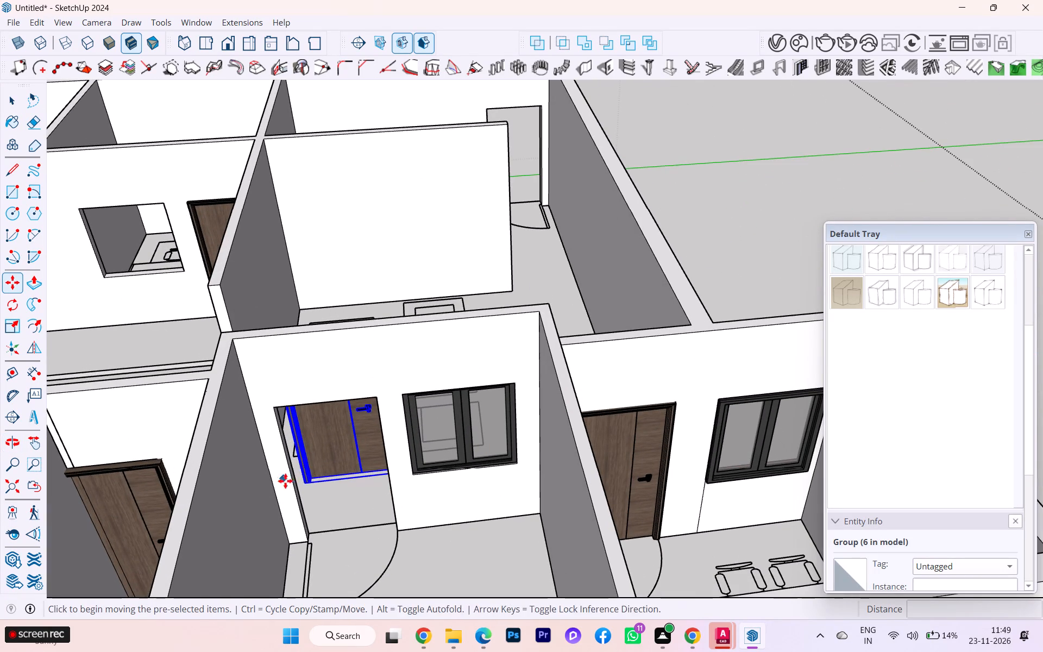
left_click(301, 487)
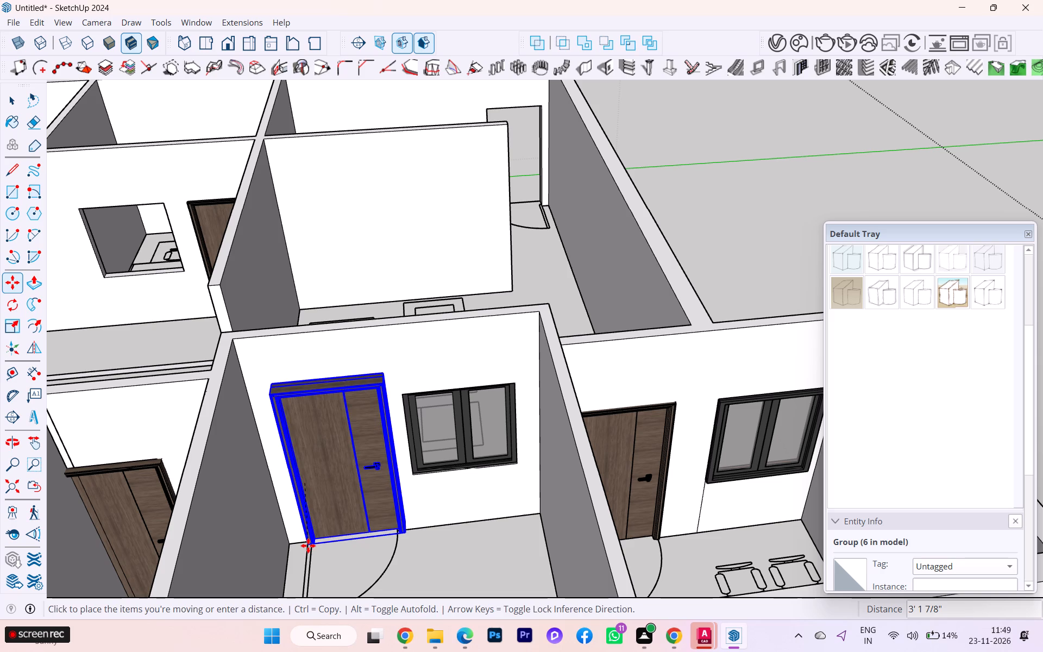
left_click(308, 546)
Scale the door's thickness along the red axis to 0.51.
key("s")
scroll(351, 450, "up", 1)
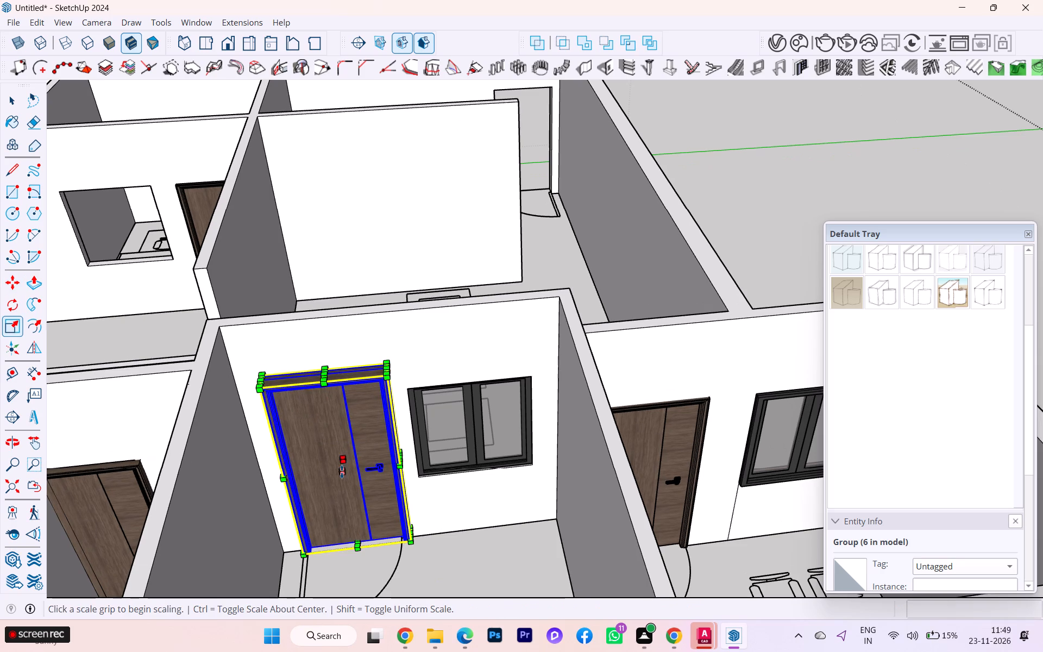
left_click(343, 477)
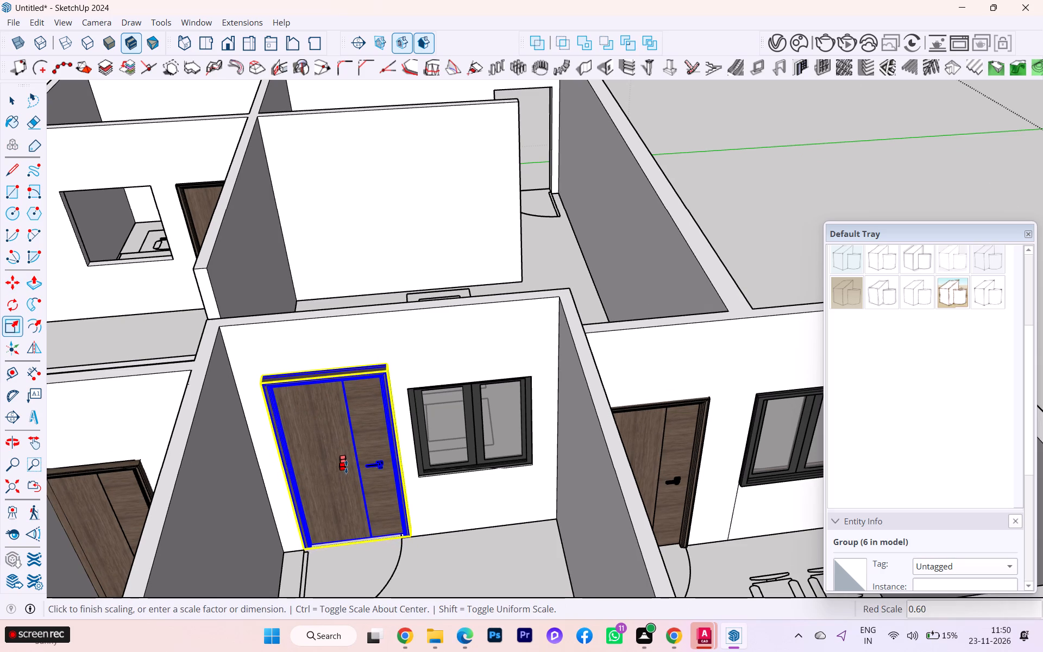
left_click(347, 466)
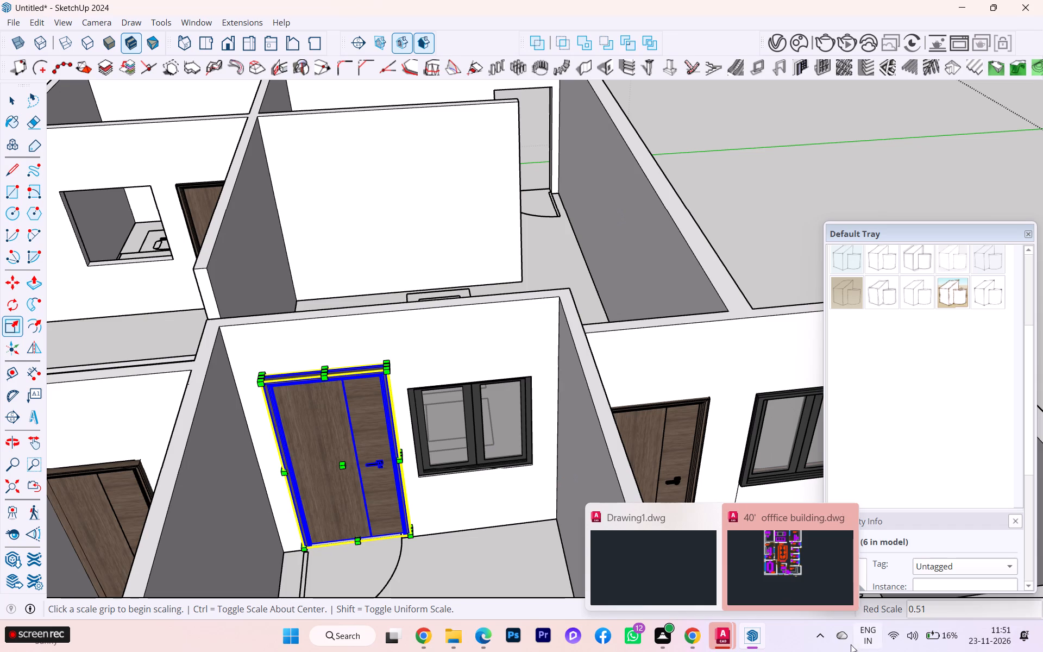
Move the thinned door by its upper corner towards the top corner of the doorway opening.
scroll(603, 501, "down", 1)
scroll(603, 501, "up", 1)
scroll(603, 501, "down", 1)
scroll(318, 444, "down", 3)
scroll(367, 593, "up", 1)
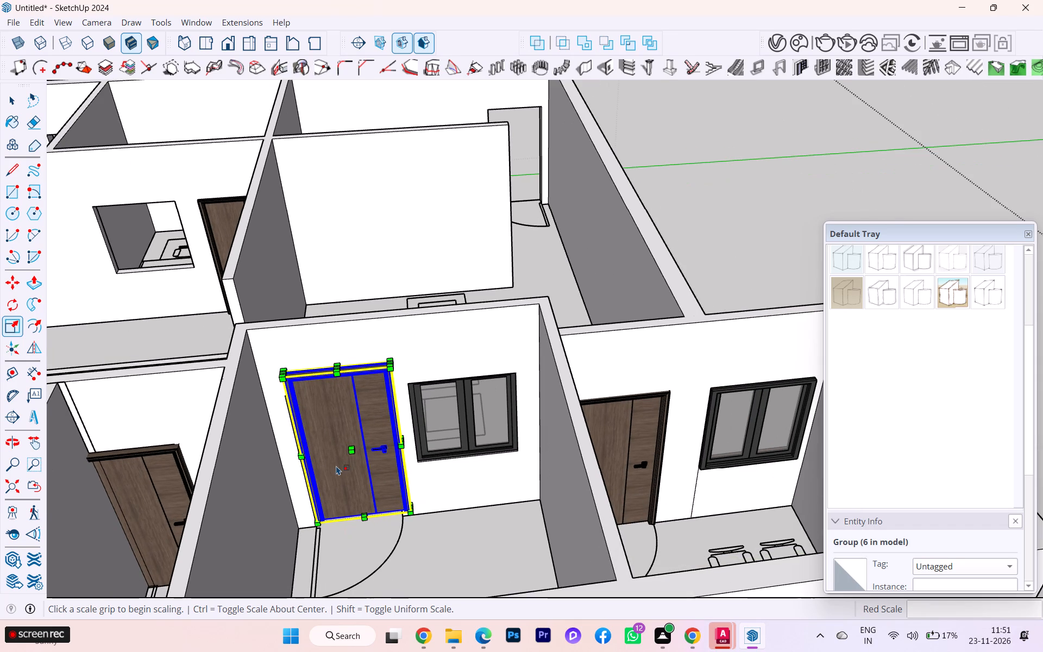
key("m")
scroll(305, 478, "up", 2)
scroll(298, 487, "down", 1)
scroll(297, 499, "up", 2)
scroll(299, 515, "down", 1)
scroll(299, 515, "up", 1)
scroll(299, 515, "down", 3)
scroll(299, 515, "up", 9)
middle_click_drag(334, 525, 497, 551)
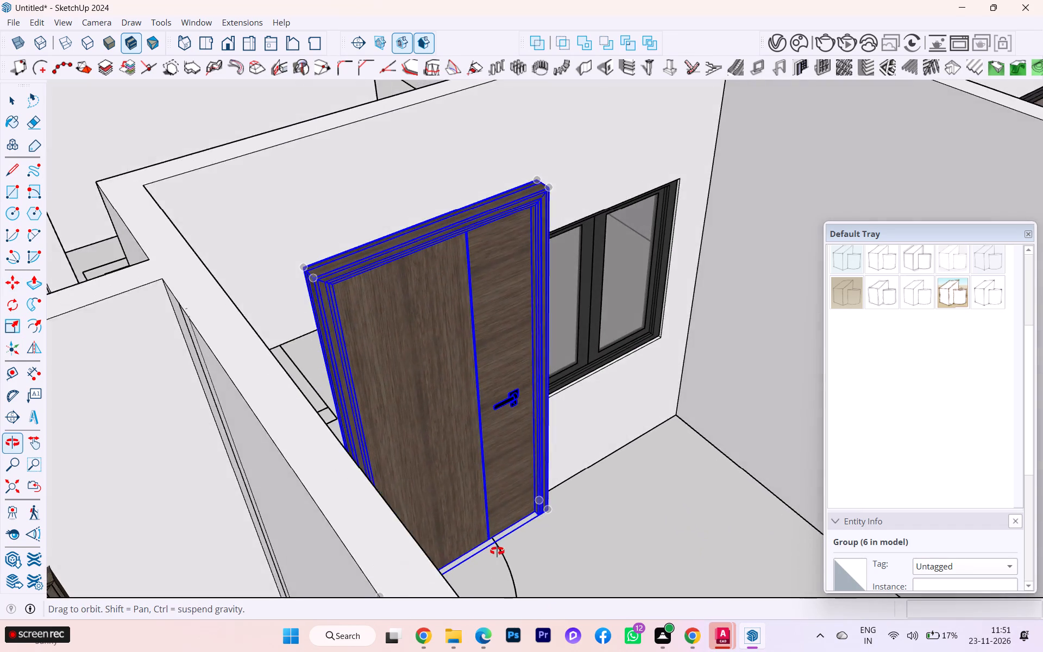
middle_click_drag(497, 551, 470, 601)
scroll(308, 350, "up", 2)
scroll(307, 350, "down", 1)
scroll(307, 350, "up", 4)
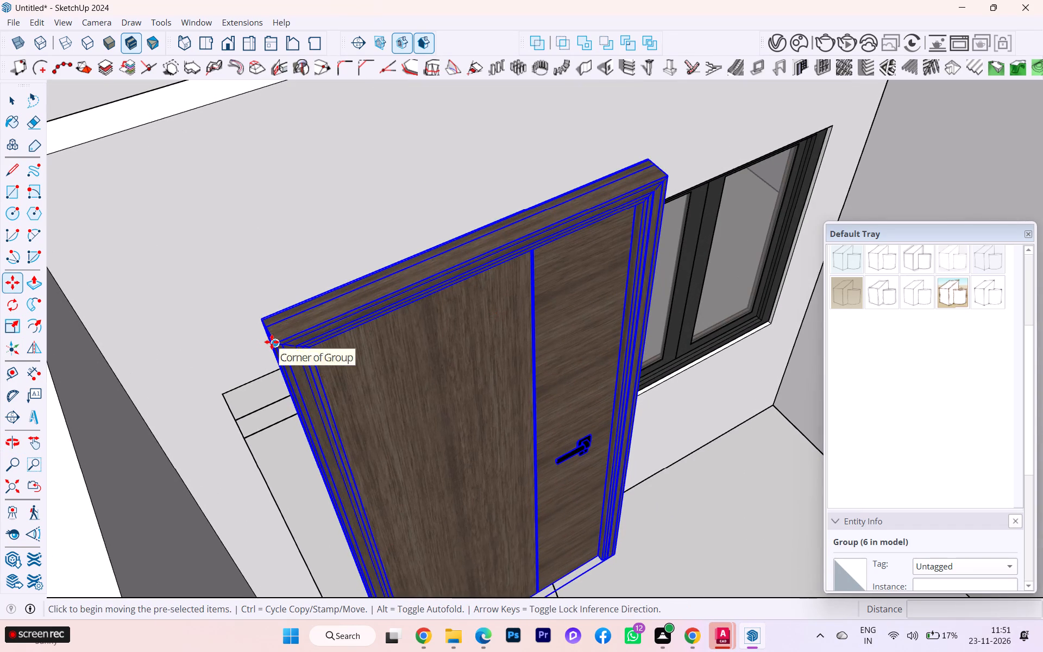
left_click(272, 342)
left_click(238, 407)
Shift the door by its face about 2' 4 5/8" back towards the doorway wall.
scroll(246, 404, "up", 2)
scroll(246, 404, "down", 1)
scroll(246, 404, "up", 1)
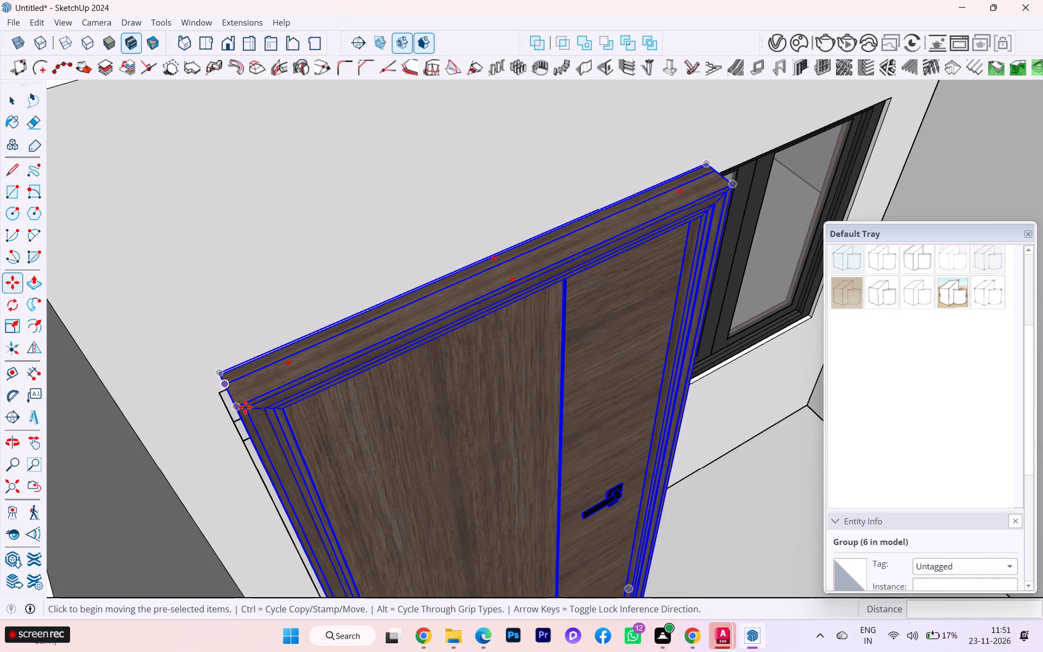
scroll(306, 328, "down", 3)
scroll(306, 328, "up", 5)
scroll(306, 328, "down", 7)
scroll(306, 331, "up", 3)
scroll(306, 331, "down", 3)
scroll(306, 335, "up", 1)
scroll(306, 336, "down", 2)
middle_click_drag(311, 387, 402, 409)
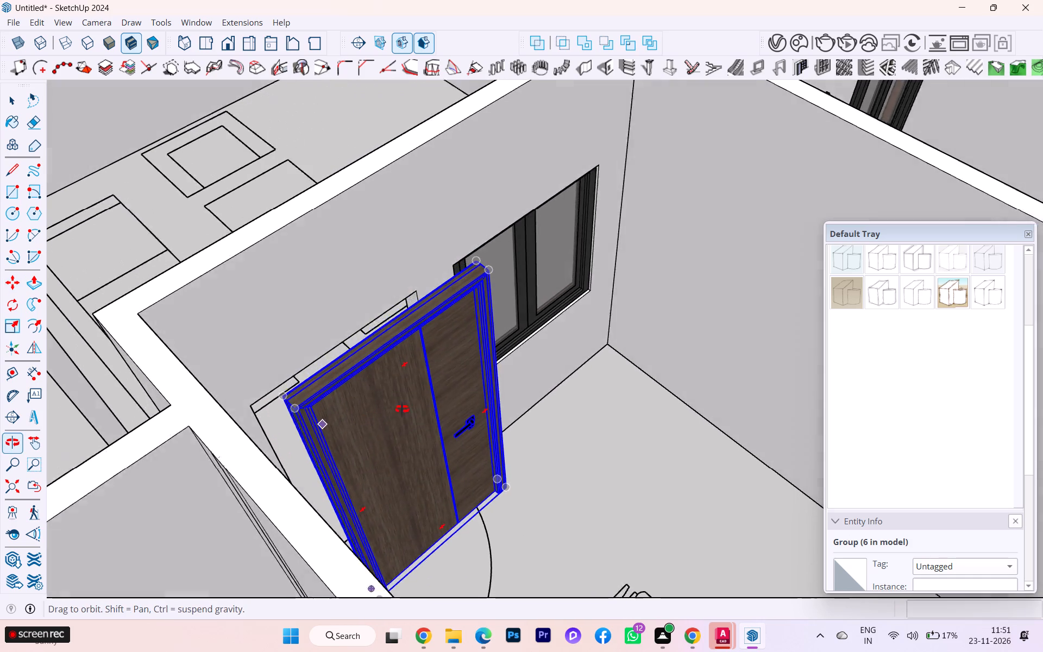
middle_click_drag(402, 409, 403, 409)
left_click(379, 436)
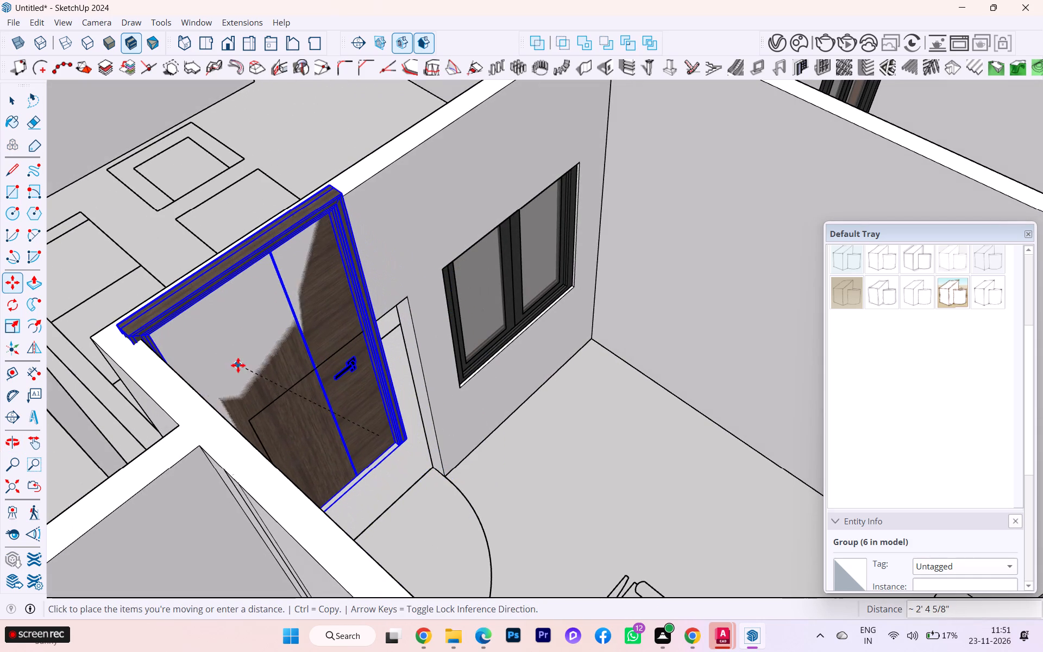
left_click(237, 365)
Lower the door by its bottom corner about 3' 1 7/8" along the blue axis to floor level.
middle_click_drag(351, 386, 0, 411)
scroll(378, 348, "up", 3)
scroll(464, 315, "up", 2)
scroll(464, 314, "down", 1)
scroll(464, 314, "up", 1)
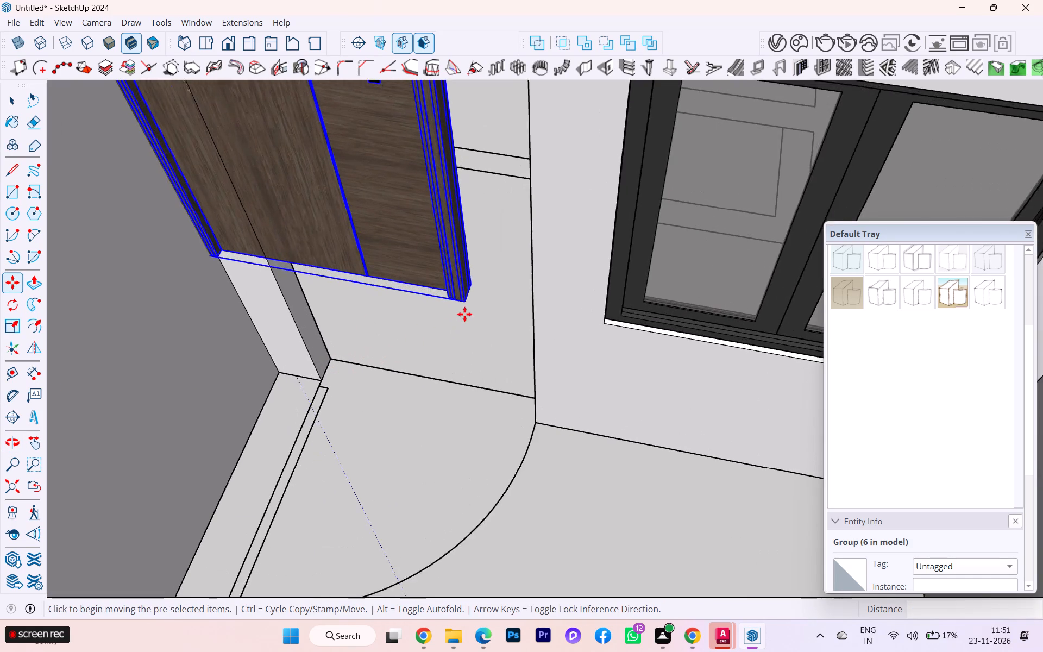
left_click(466, 299)
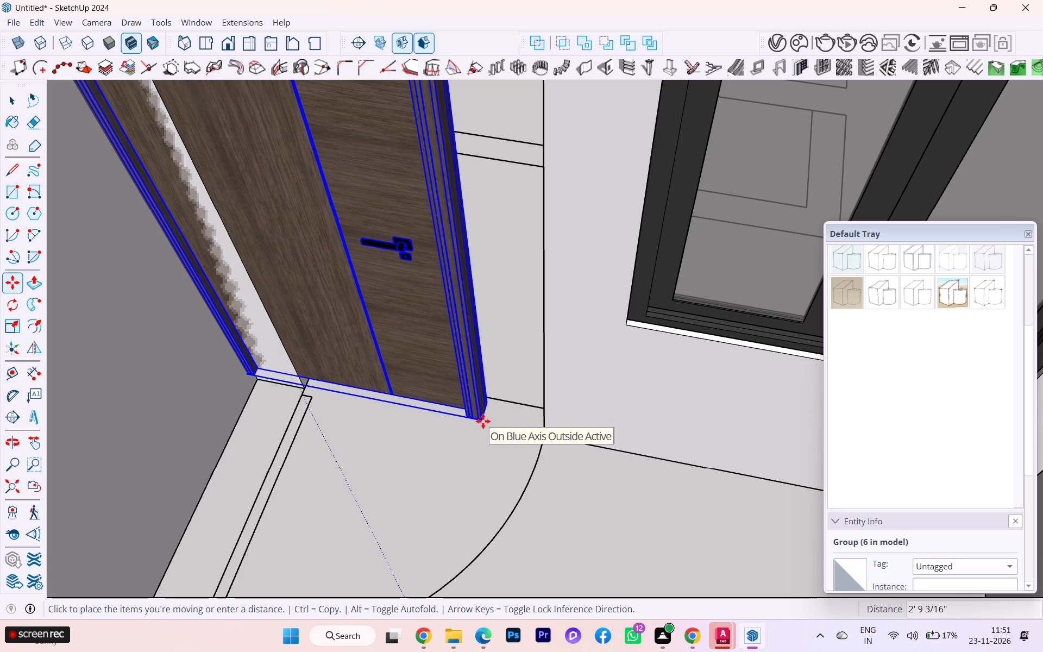
key("Up")
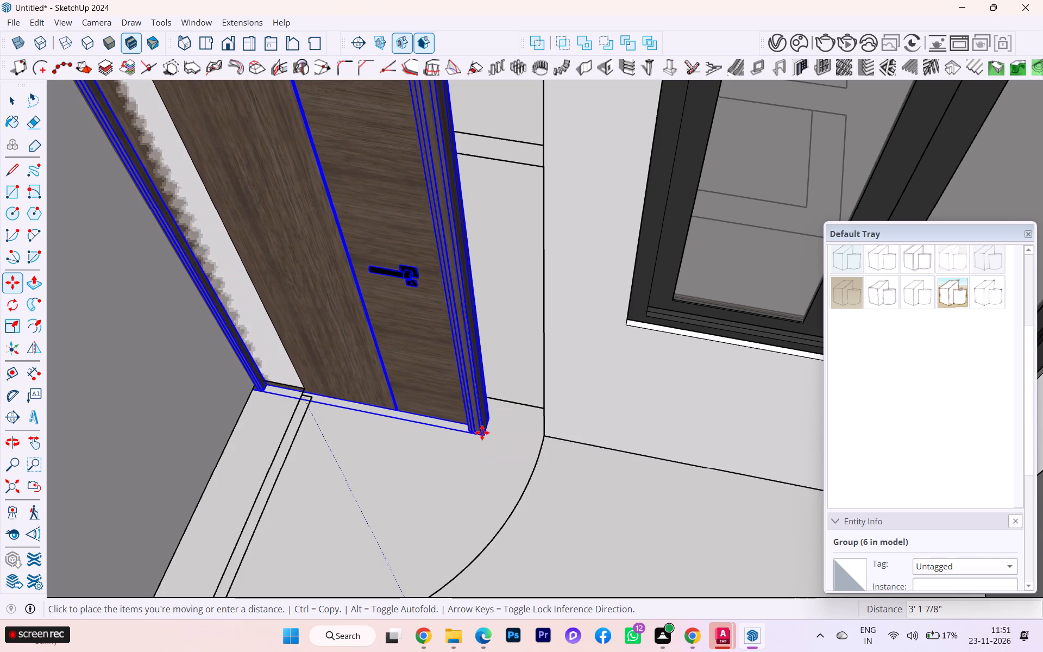
left_click(482, 431)
Slide the door along its bottom edge about 9 13/16" to meet the doorway's side jamb.
scroll(482, 431, "up", 4)
middle_click_drag(511, 396, 557, 262)
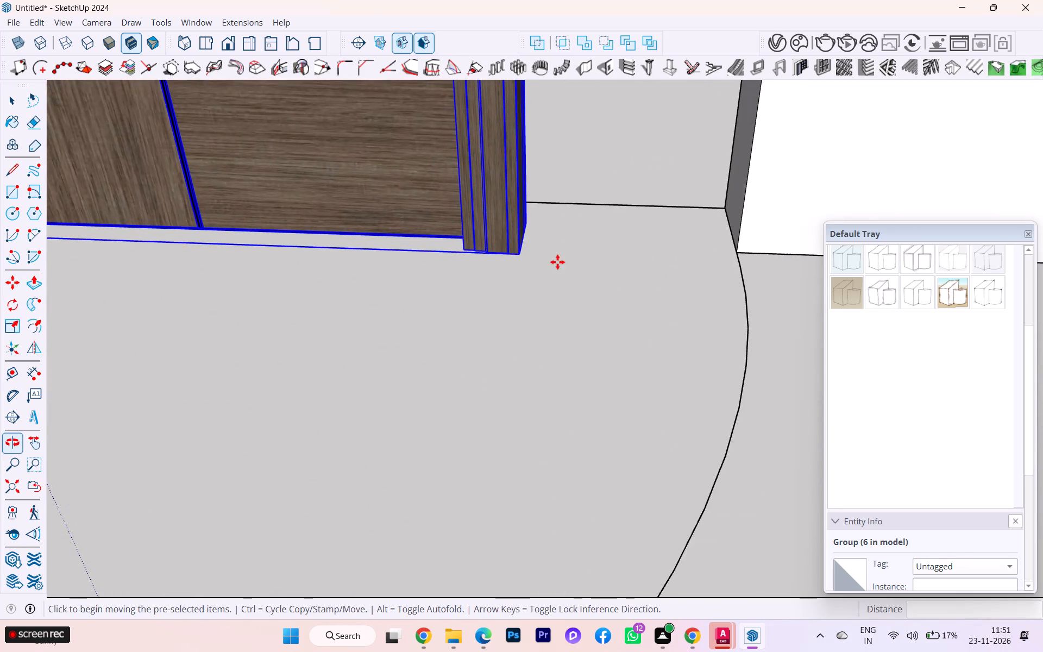
scroll(521, 283, "down", 4)
left_click(512, 271)
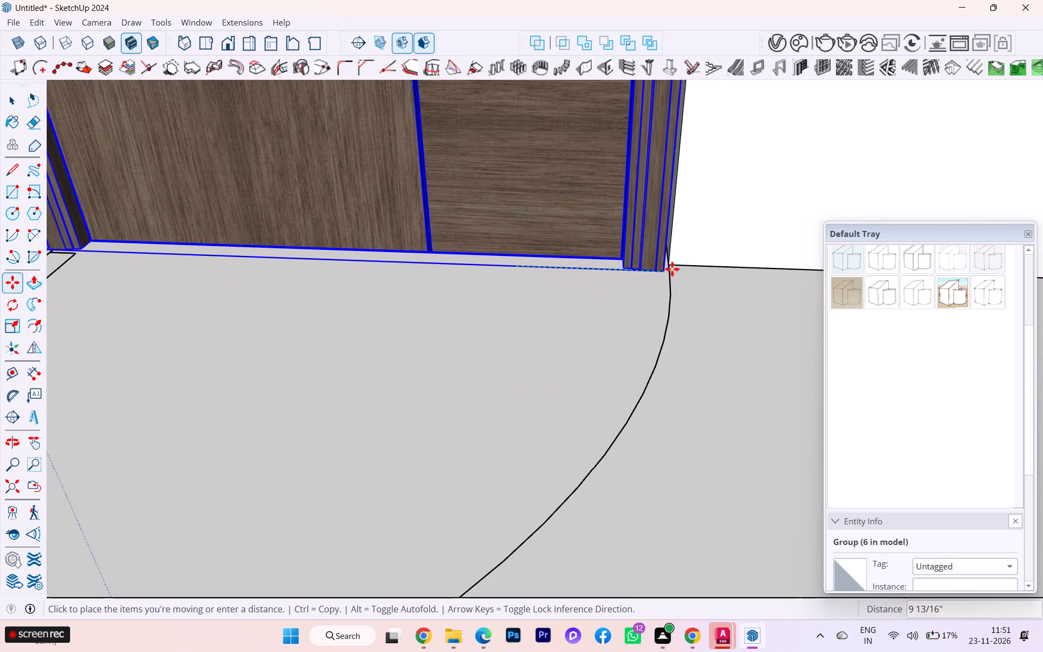
left_click(668, 267)
Move the door by its outer bottom corner on the handle side to the edge of the doorway jamb.
scroll(653, 276, "up", 1)
scroll(656, 275, "down", 1)
scroll(656, 275, "up", 3)
scroll(643, 287, "down", 1)
middle_click_drag(636, 291, 407, 332)
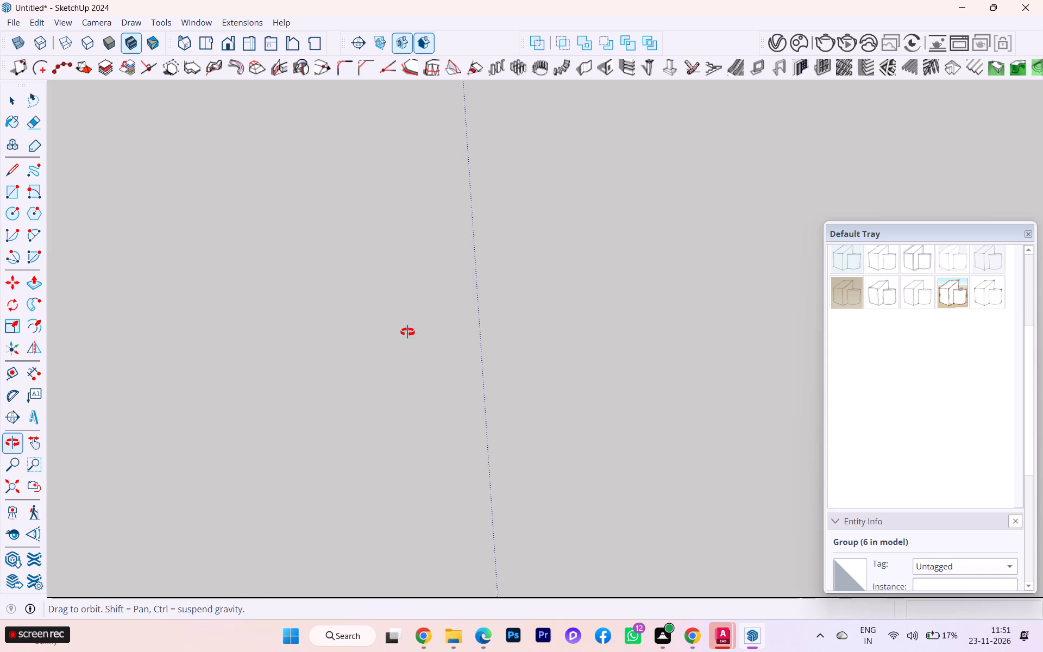
middle_click_drag(407, 332, 580, 304)
scroll(571, 246, "up", 2)
left_click(557, 243)
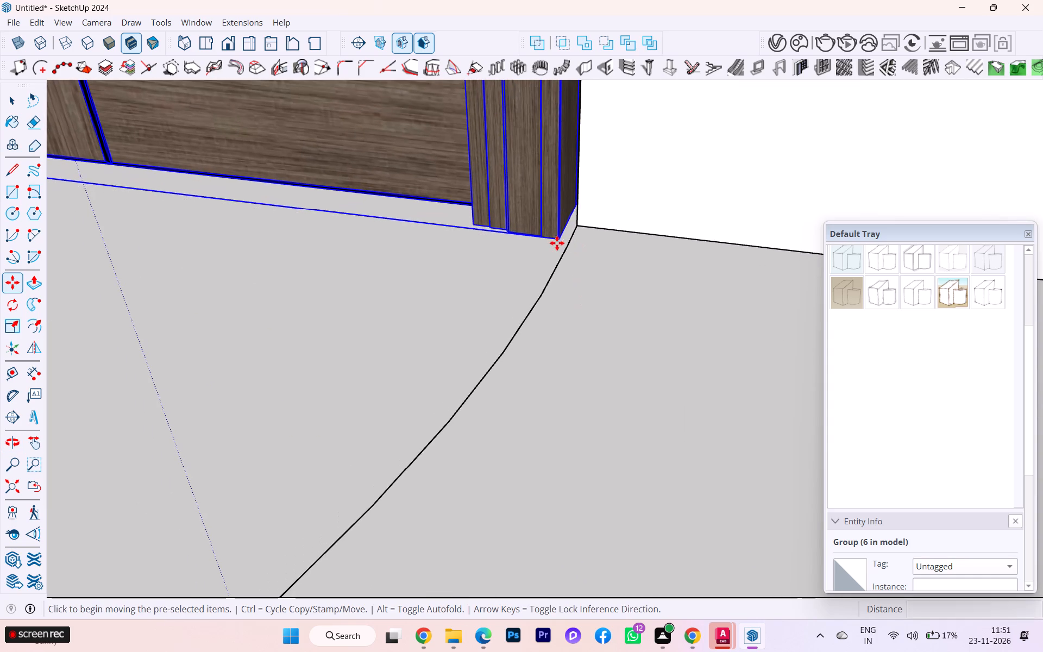
left_click(582, 211)
Lower the door by its handle-side bottom corner about 1 5/16" along the blue axis.
left_click(571, 208)
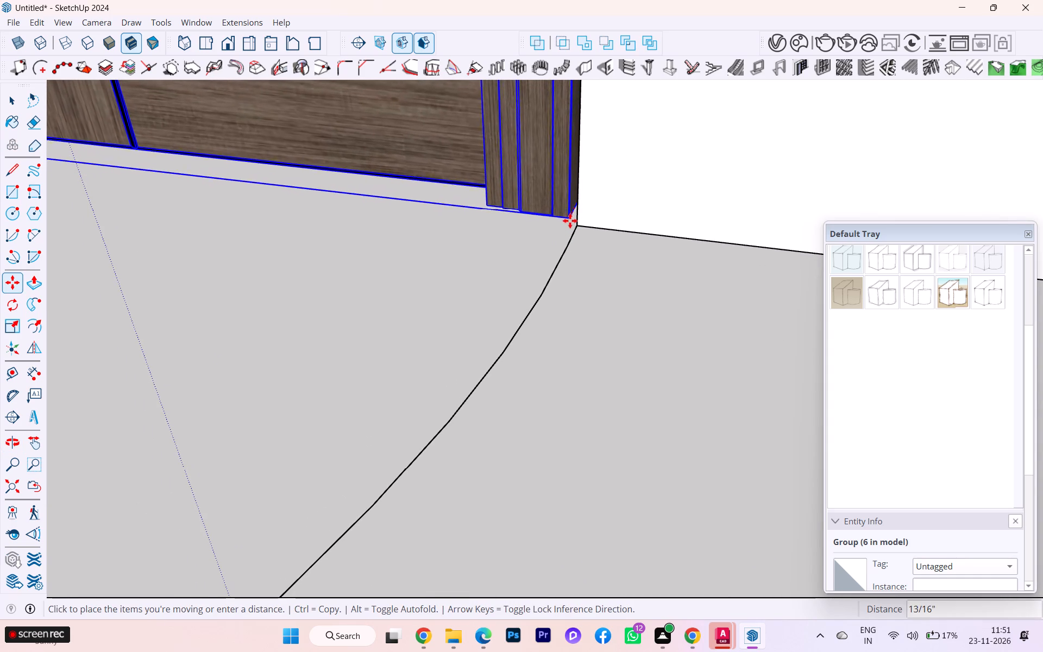
key("Up")
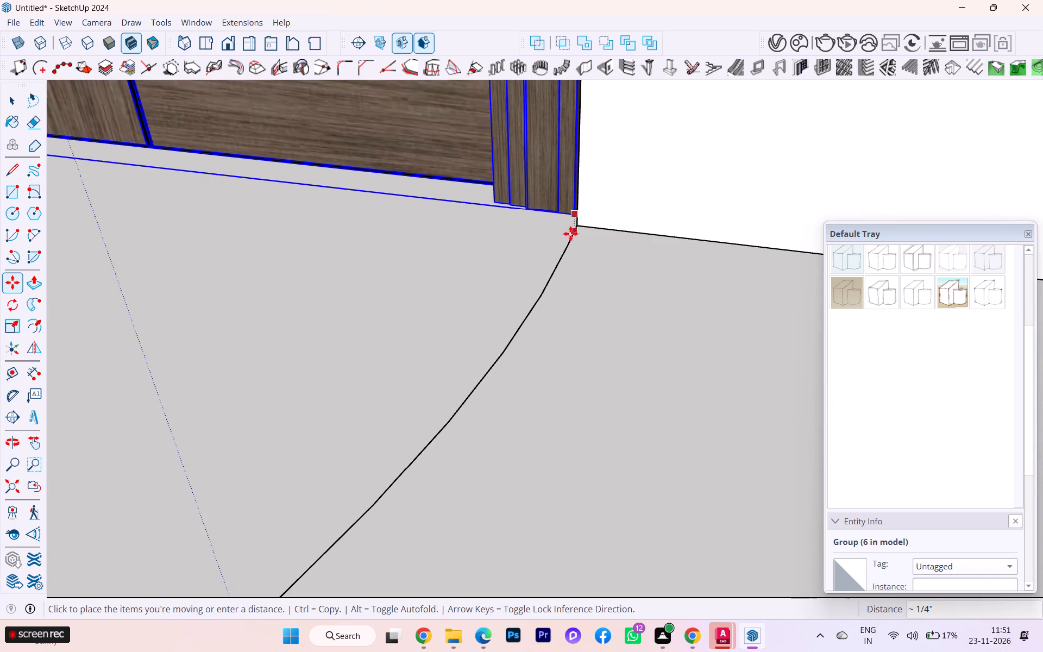
left_click(574, 247)
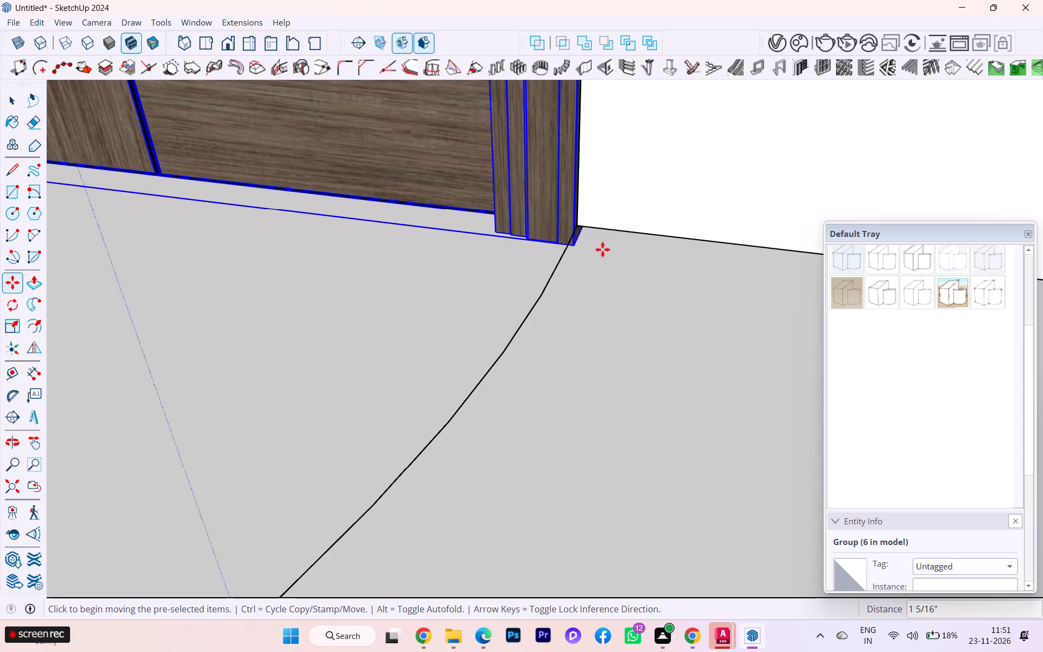
Move the door by its hinge-side bottom corner about 1 1/2" to the doorway's floor corner.
scroll(620, 257, "down", 16)
scroll(671, 336, "up", 1)
scroll(670, 336, "down", 3)
scroll(665, 339, "up", 1)
middle_click_drag(347, 319, 425, 365)
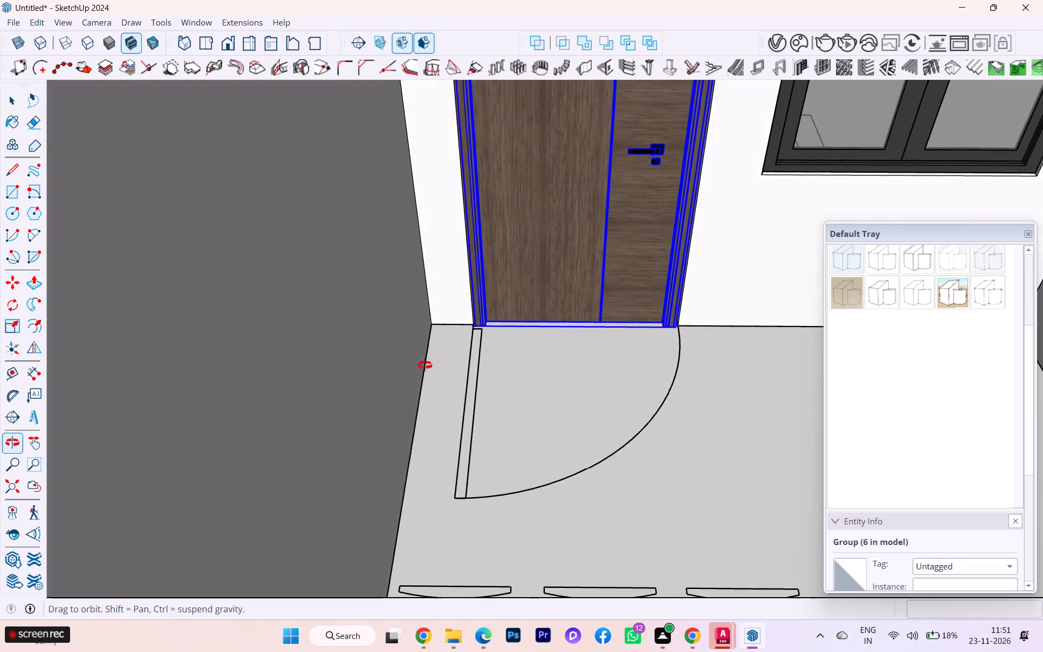
middle_click_drag(425, 365, 444, 368)
scroll(517, 318, "up", 3)
scroll(517, 316, "down", 1)
scroll(517, 316, "up", 5)
scroll(492, 318, "down", 1)
scroll(491, 318, "up", 9)
scroll(449, 349, "down", 7)
scroll(449, 349, "up", 9)
scroll(451, 346, "down", 5)
scroll(451, 346, "up", 1)
scroll(451, 346, "down", 2)
scroll(451, 346, "up", 1)
scroll(493, 316, "down", 1)
scroll(493, 316, "up", 8)
scroll(449, 335, "down", 2)
scroll(449, 335, "up", 3)
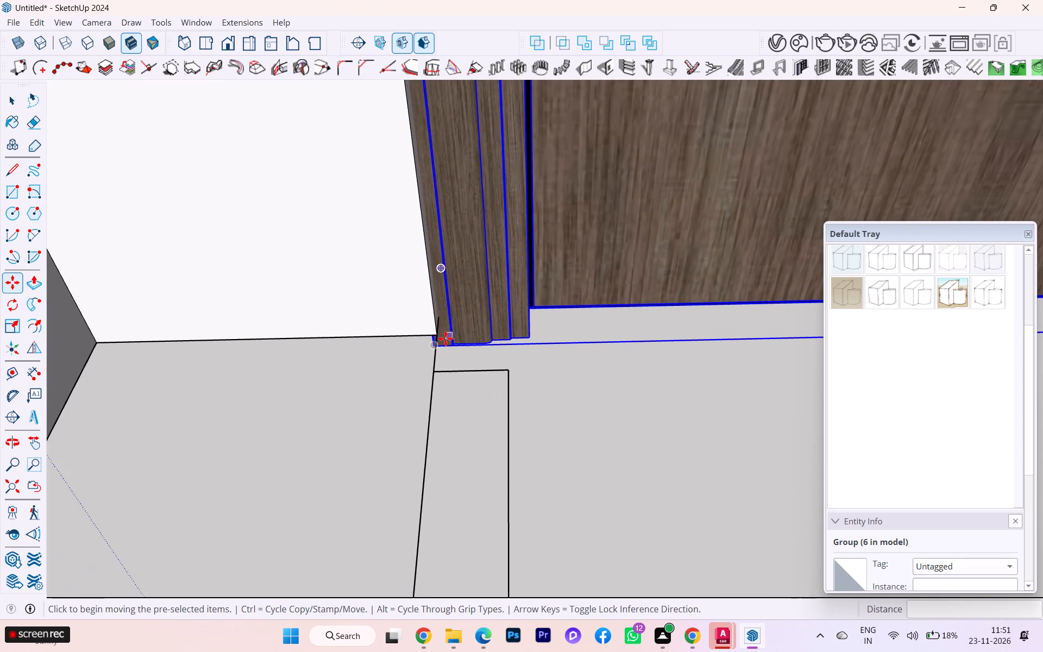
left_click(433, 348)
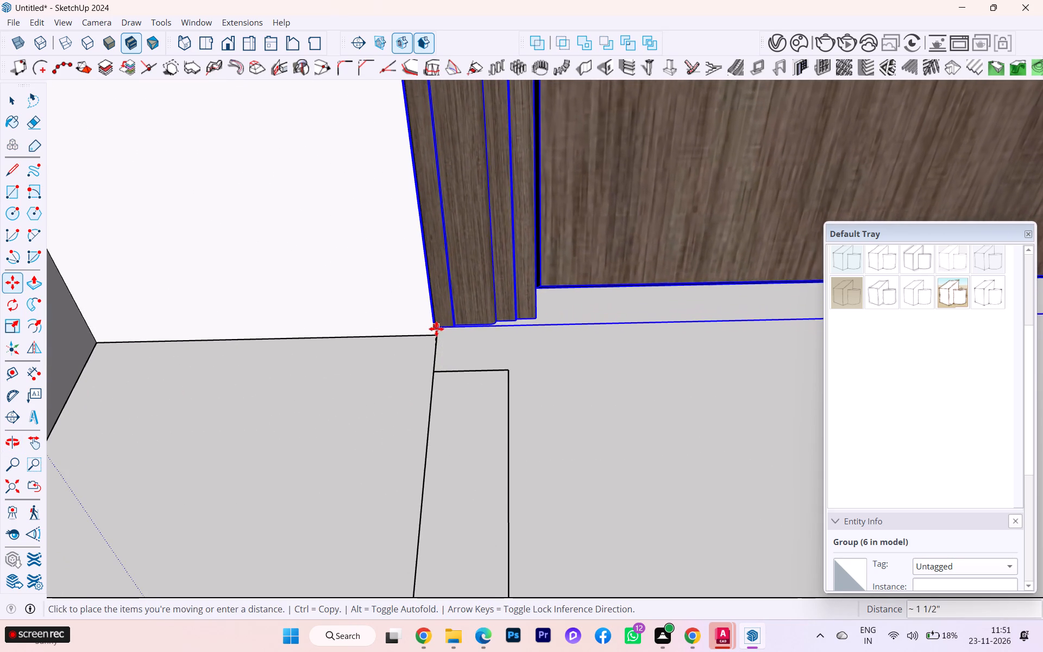
left_click(435, 331)
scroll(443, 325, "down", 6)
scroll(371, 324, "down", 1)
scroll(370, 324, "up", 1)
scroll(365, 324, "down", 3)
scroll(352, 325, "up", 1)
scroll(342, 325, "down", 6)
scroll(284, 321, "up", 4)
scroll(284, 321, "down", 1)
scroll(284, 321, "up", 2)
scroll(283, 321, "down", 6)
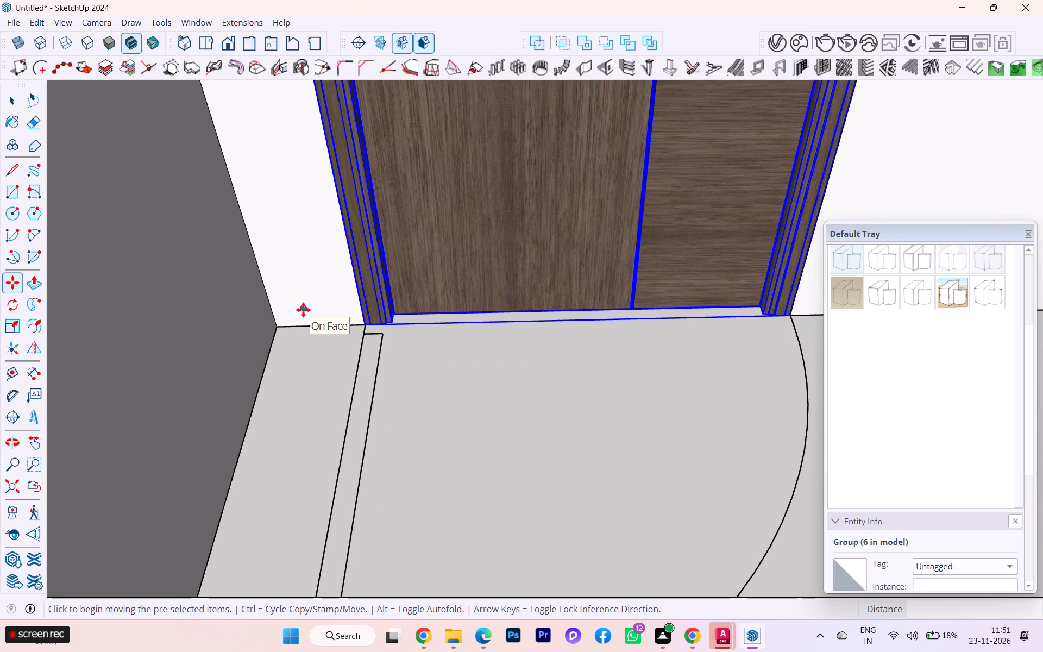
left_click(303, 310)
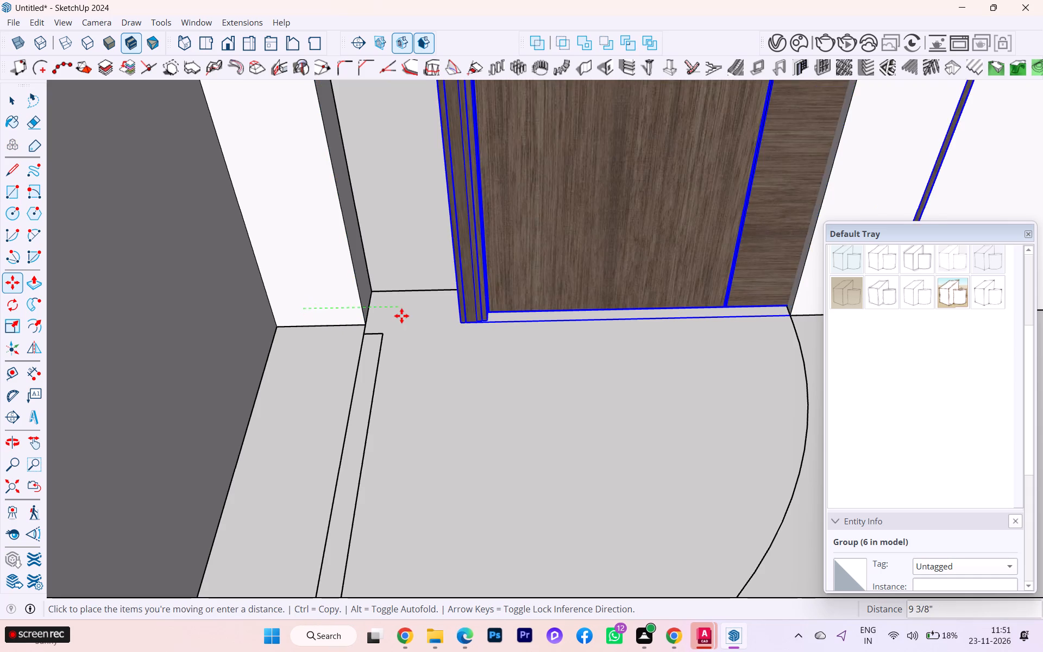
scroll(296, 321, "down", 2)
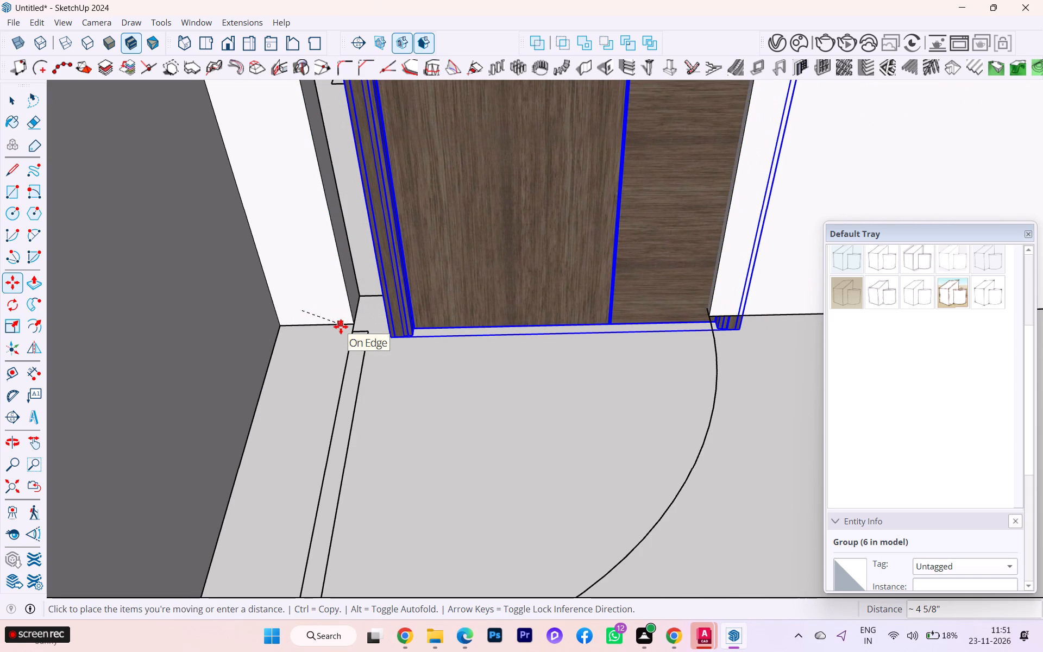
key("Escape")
Scale the door beside the window along the red and green axes from its handle-side grip.
scroll(441, 380, "down", 1)
scroll(447, 383, "up", 1)
scroll(450, 385, "down", 6)
scroll(470, 400, "up", 7)
scroll(432, 396, "down", 3)
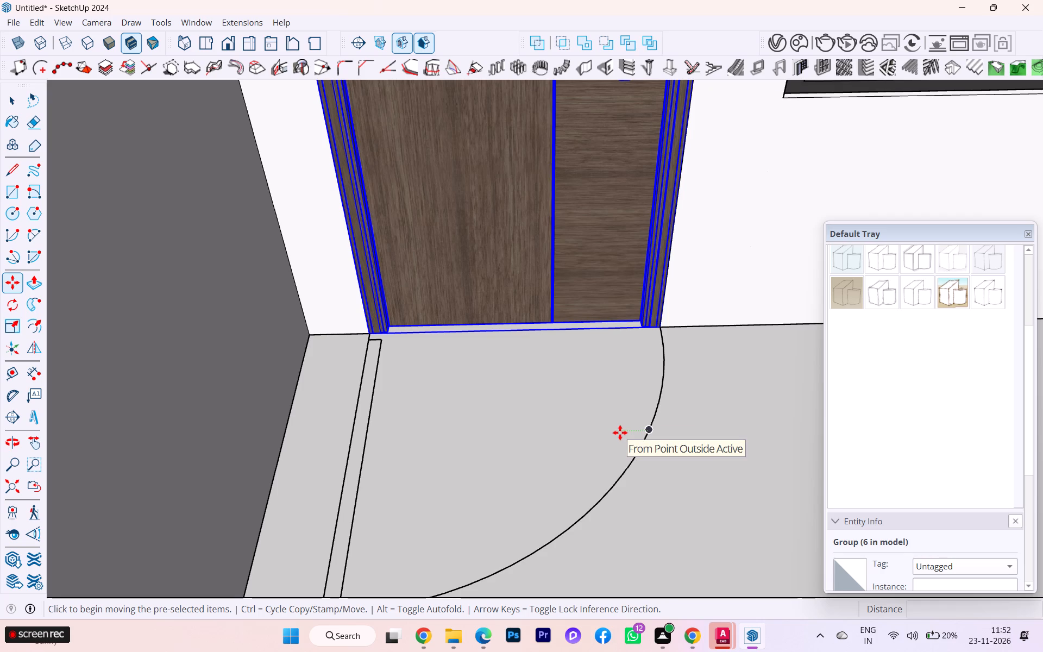
scroll(606, 435, "down", 5)
scroll(610, 438, "up", 2)
scroll(610, 438, "down", 1)
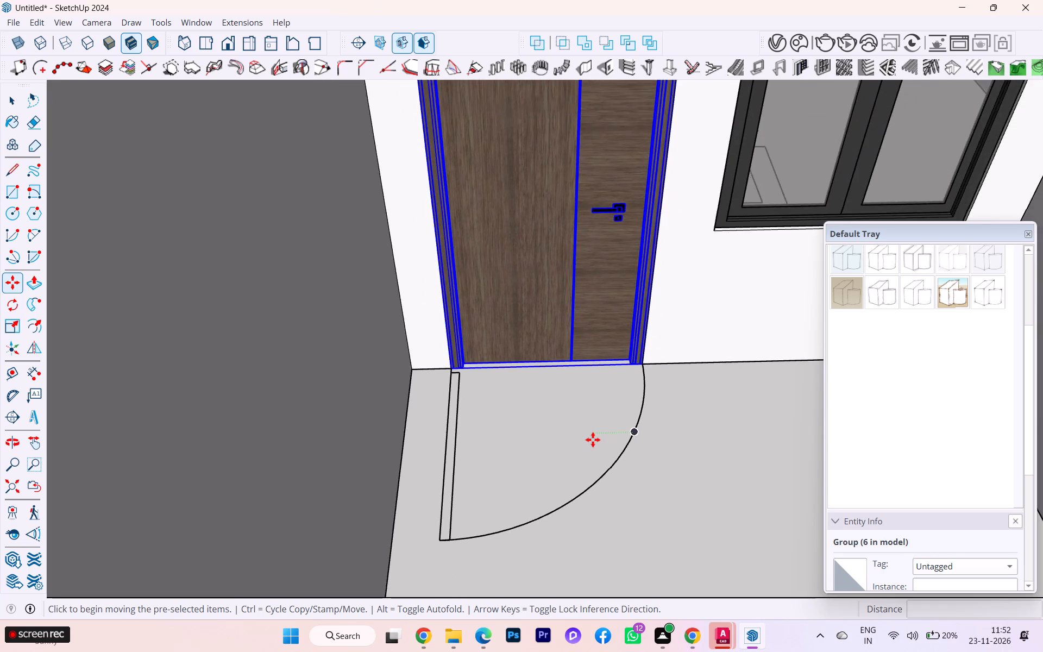
scroll(592, 440, "up", 1)
scroll(592, 440, "down", 4)
scroll(592, 440, "up", 1)
scroll(592, 440, "down", 2)
scroll(590, 443, "up", 1)
scroll(590, 443, "down", 5)
key("s")
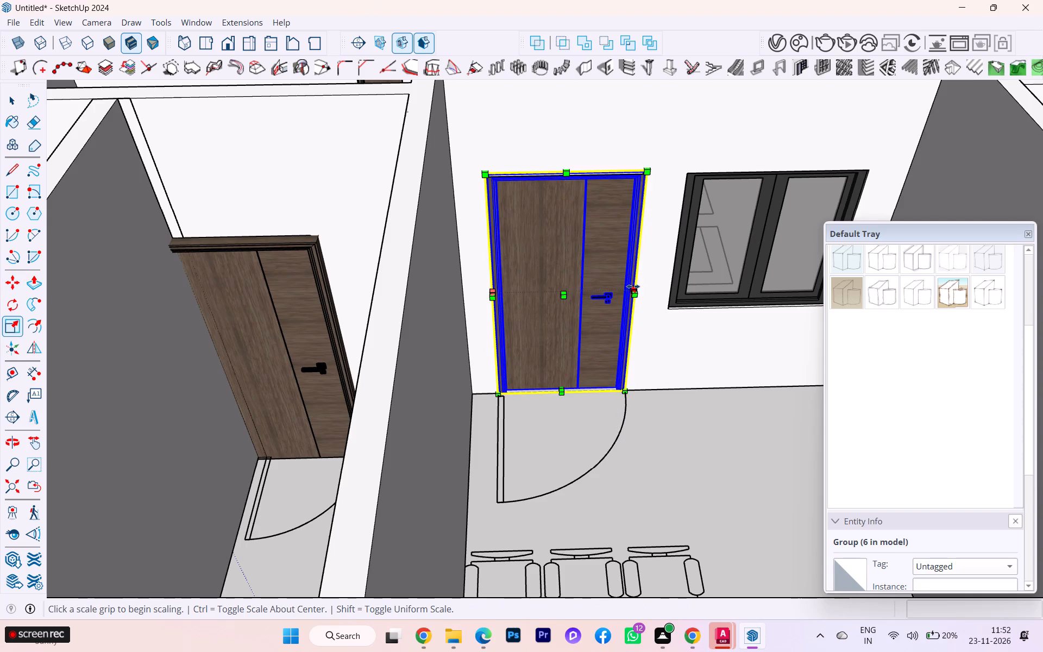
scroll(633, 286, "up", 3)
left_click(633, 290)
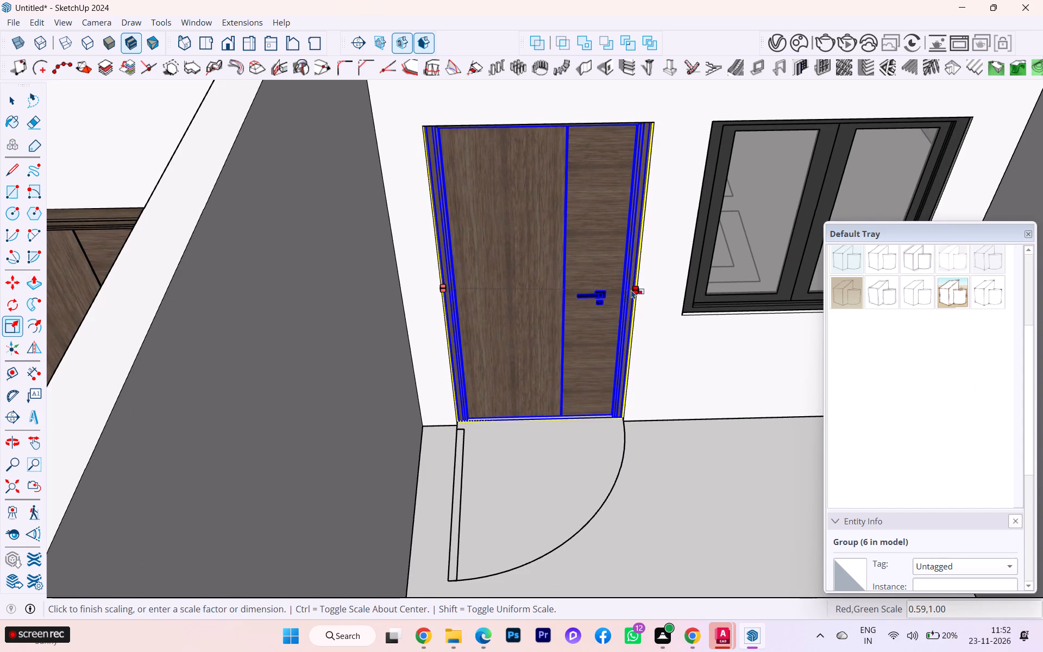
left_click(636, 287)
scroll(637, 289, "down", 1)
scroll(637, 298, "up", 1)
scroll(637, 299, "down", 1)
scroll(637, 303, "up", 1)
scroll(625, 338, "down", 4)
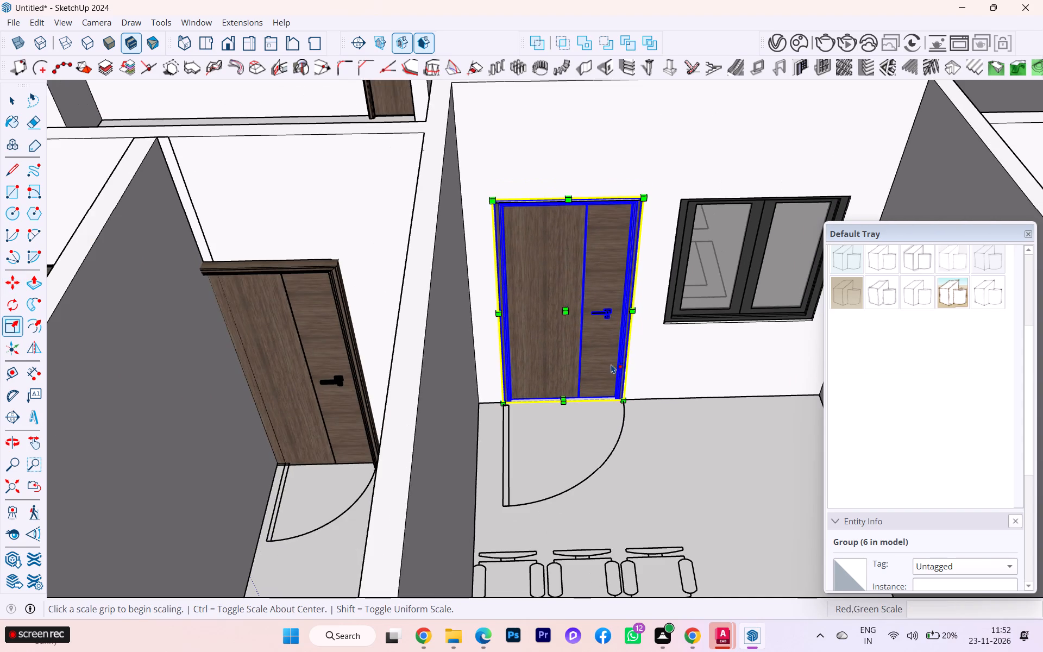
key("Escape")
Show hidden back edges and scale the washbasin room's door from its hinge side to about 0.76 along the green axis.
scroll(602, 371, "down", 4)
scroll(556, 399, "down", 5)
scroll(555, 401, "up", 2)
scroll(554, 402, "down", 1)
scroll(424, 374, "up", 5)
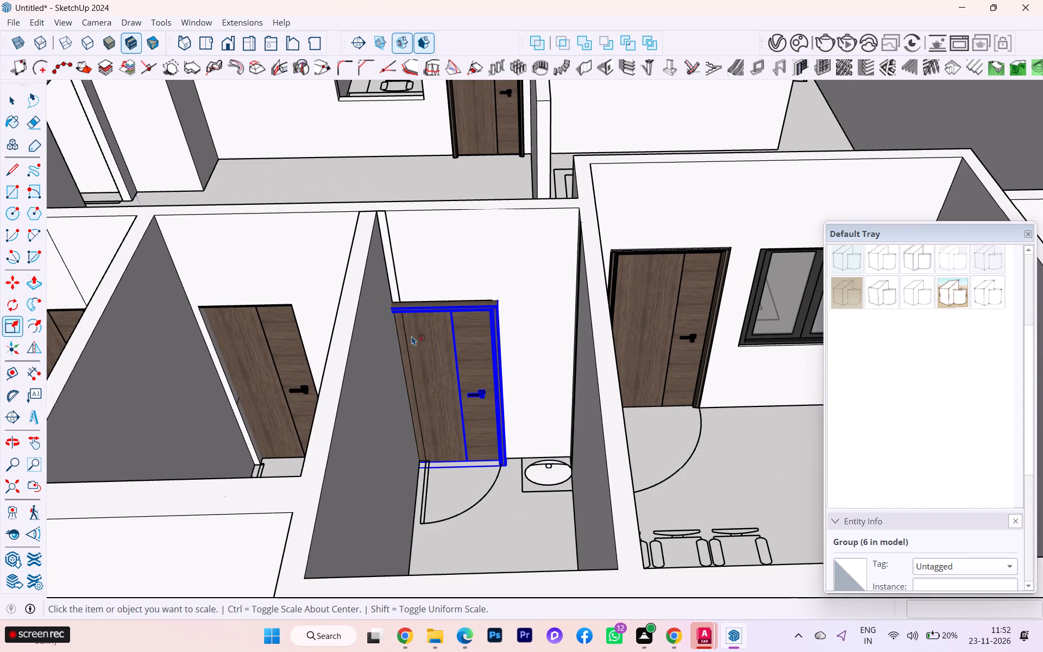
key("s")
scroll(401, 353, "down", 2)
scroll(401, 353, "up", 2)
scroll(400, 353, "down", 1)
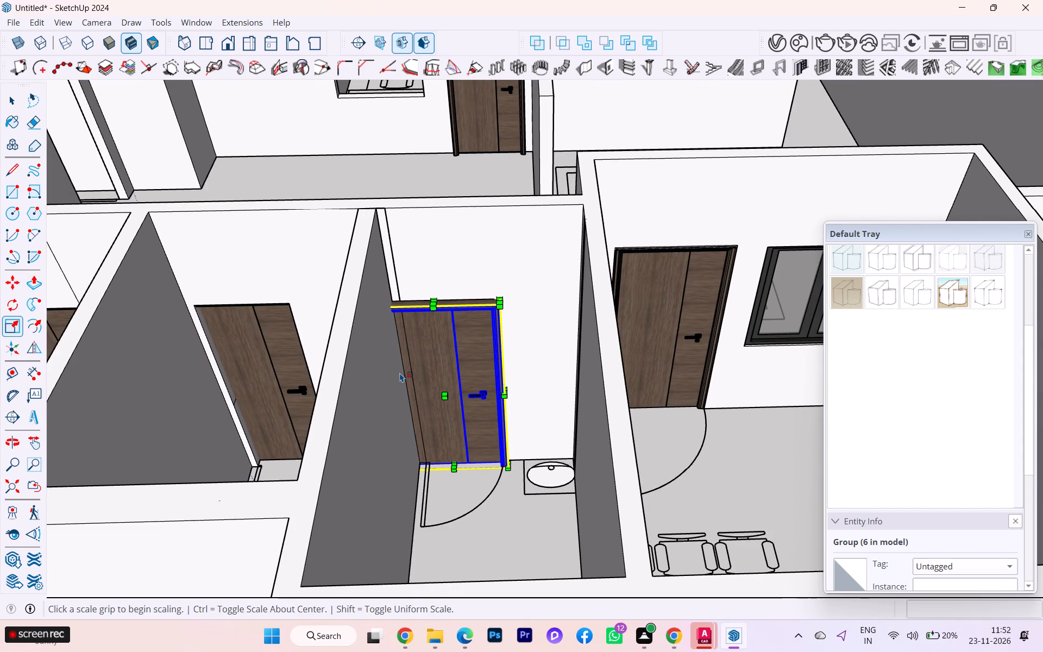
key("k")
left_click(386, 392)
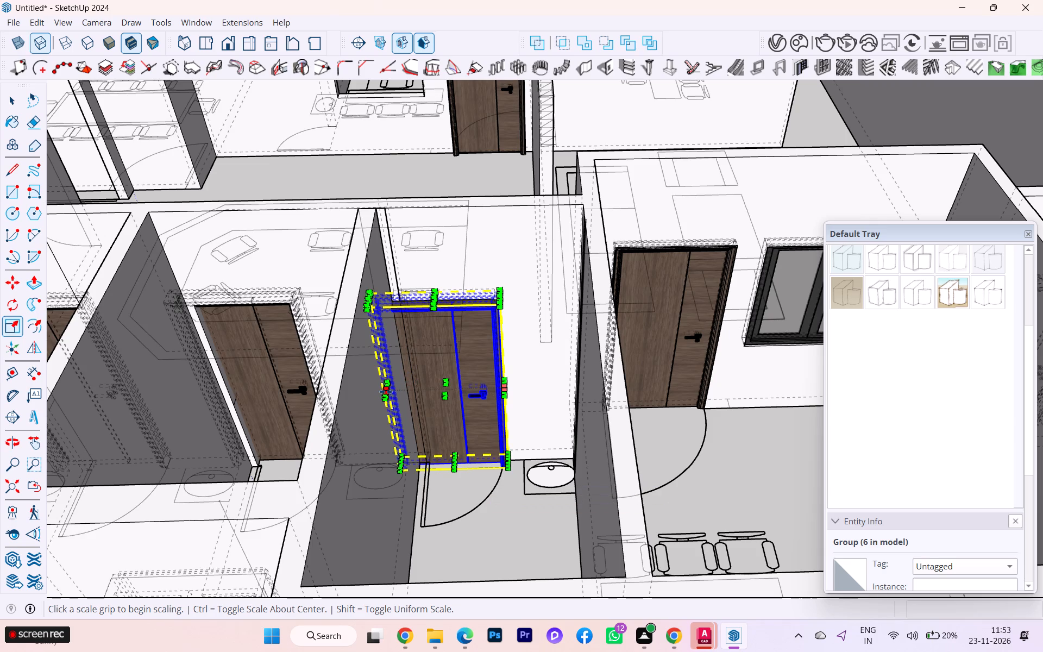
left_click(399, 272)
Scale the washbasin room's door thinner along the red axis from its front face, and turn the back edges off again.
middle_click_drag(444, 321, 503, 334)
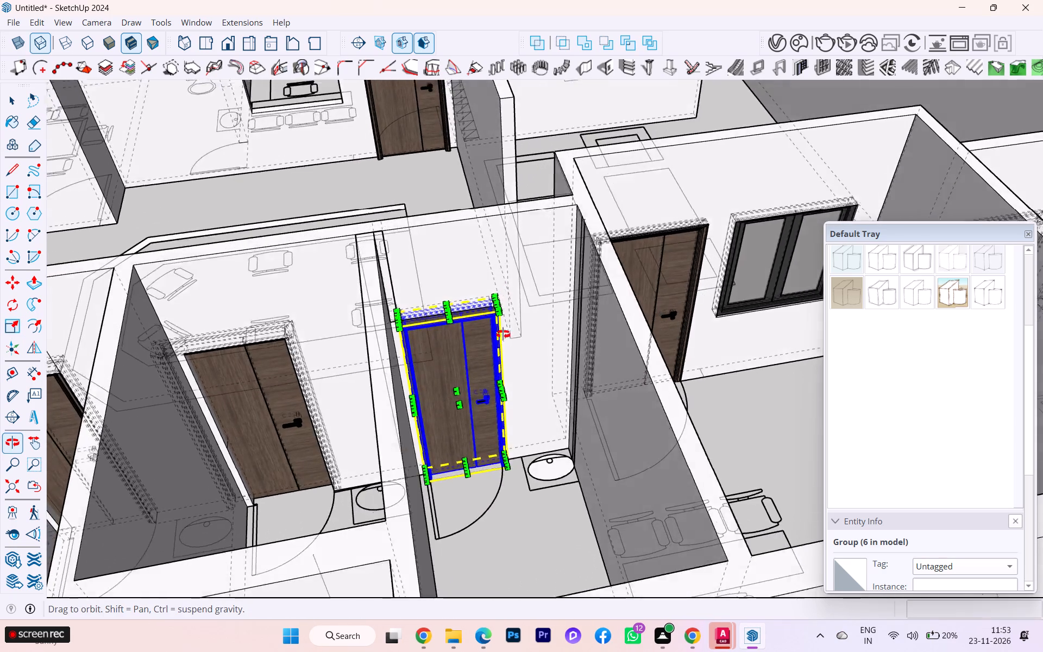
middle_click_drag(503, 334, 497, 340)
scroll(453, 394, "up", 3)
left_click(462, 405)
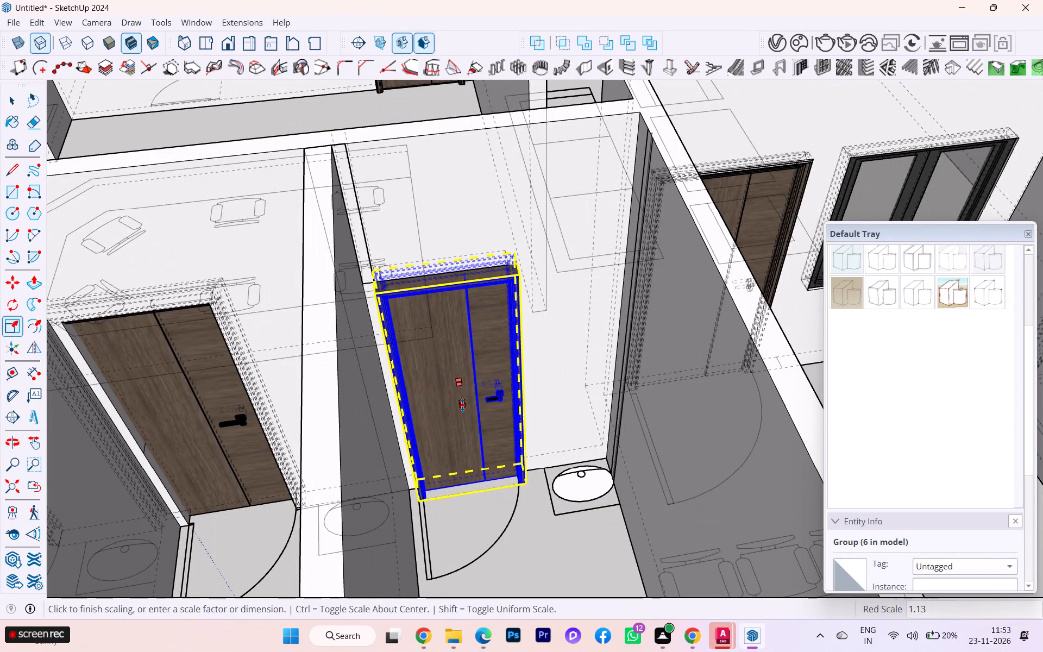
left_click(456, 394)
scroll(486, 394, "down", 2)
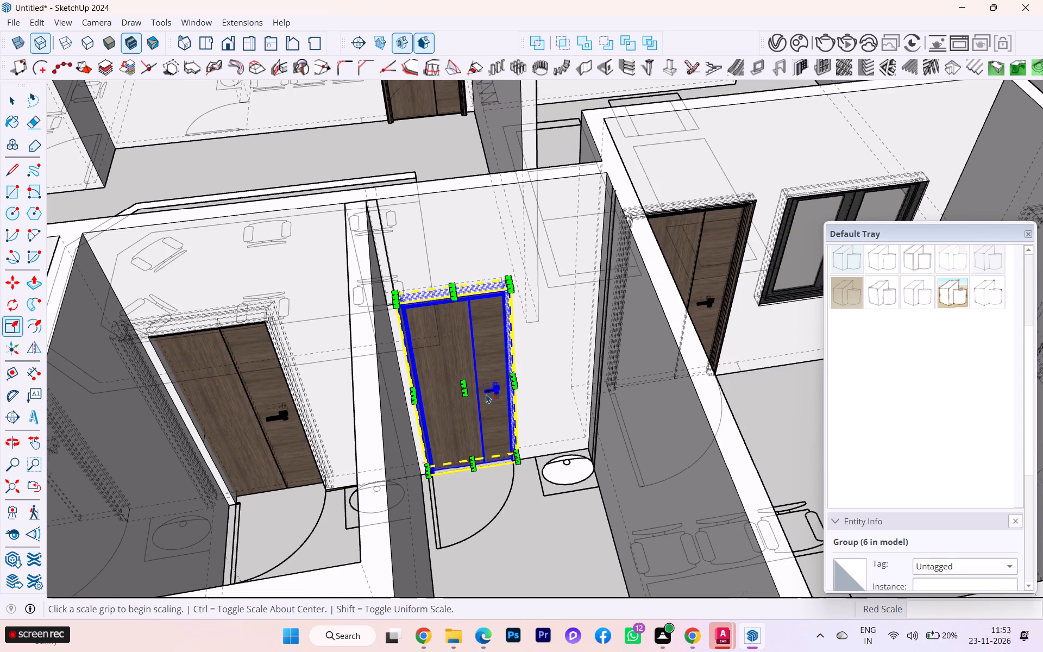
key("k")
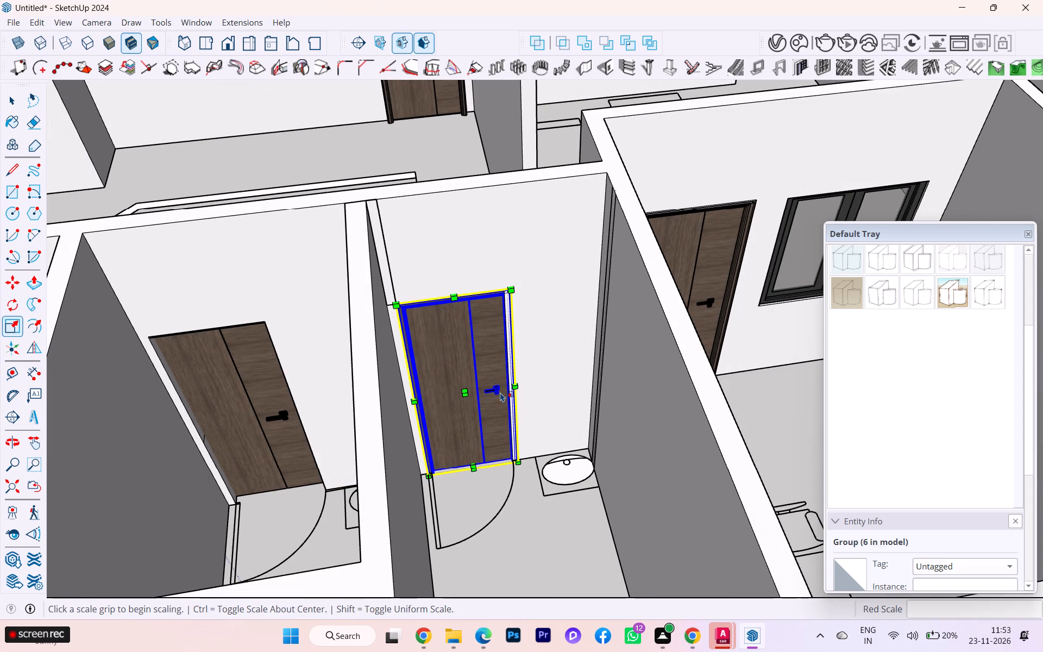
From the other side of the wall, move the same door by its handle-side bottom corner about 1 13/16" out to the wall face.
scroll(501, 402, "down", 1)
scroll(501, 402, "up", 2)
scroll(501, 402, "down", 1)
middle_click_drag(520, 385, 619, 479)
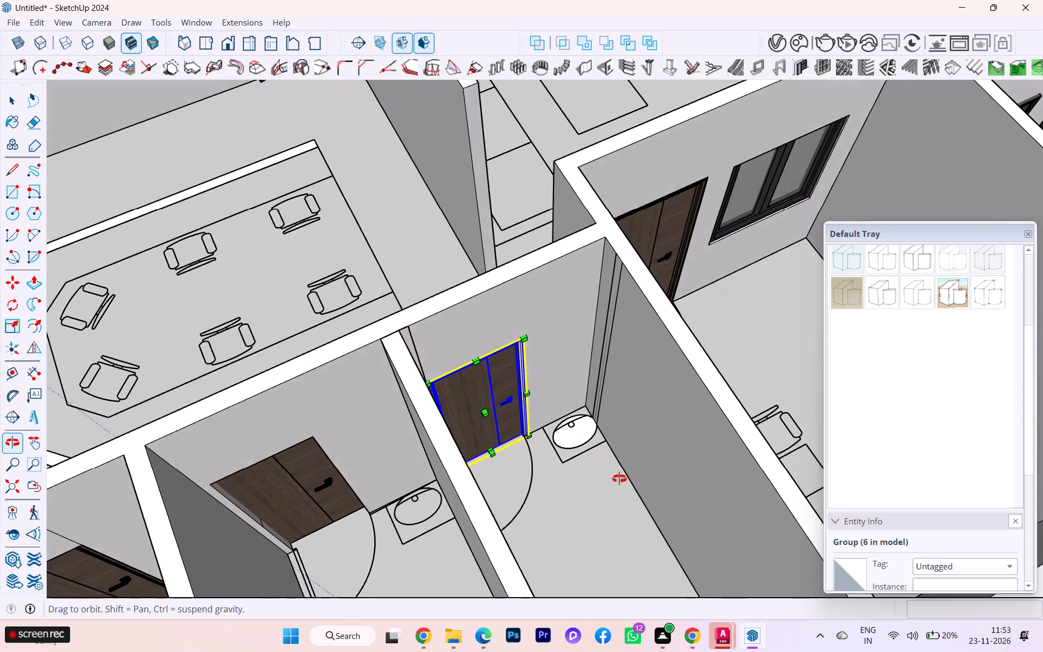
middle_click_drag(619, 479, 621, 480)
middle_click_drag(388, 404, 989, 428)
scroll(529, 505, "up", 5)
middle_click_drag(563, 472, 753, 409)
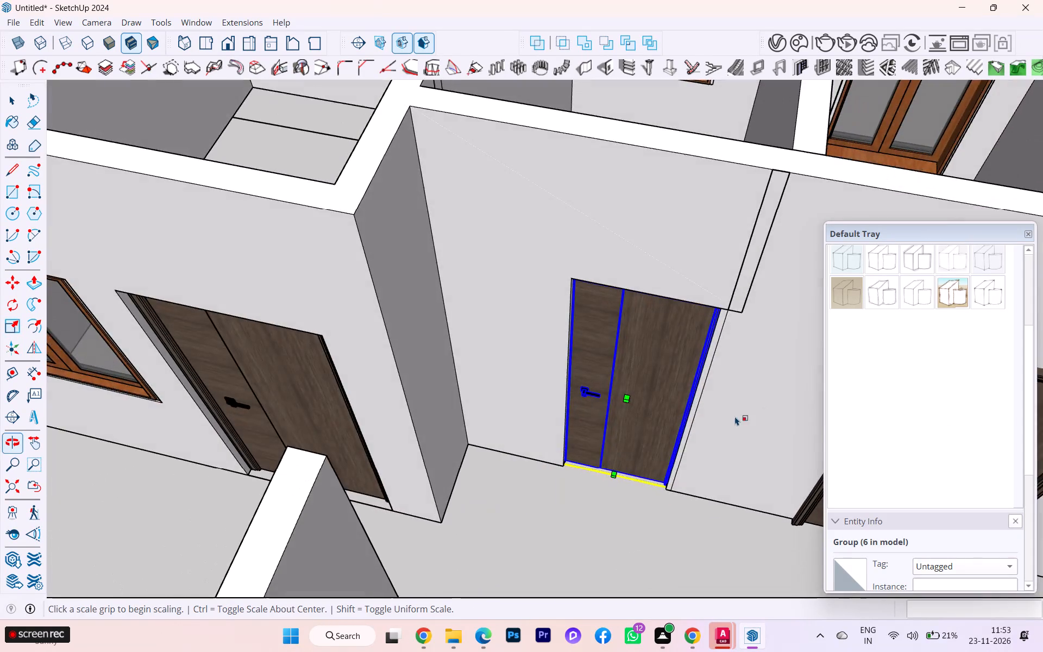
scroll(612, 414, "up", 6)
key("m")
scroll(539, 487, "up", 1)
scroll(539, 487, "down", 3)
scroll(539, 487, "up", 2)
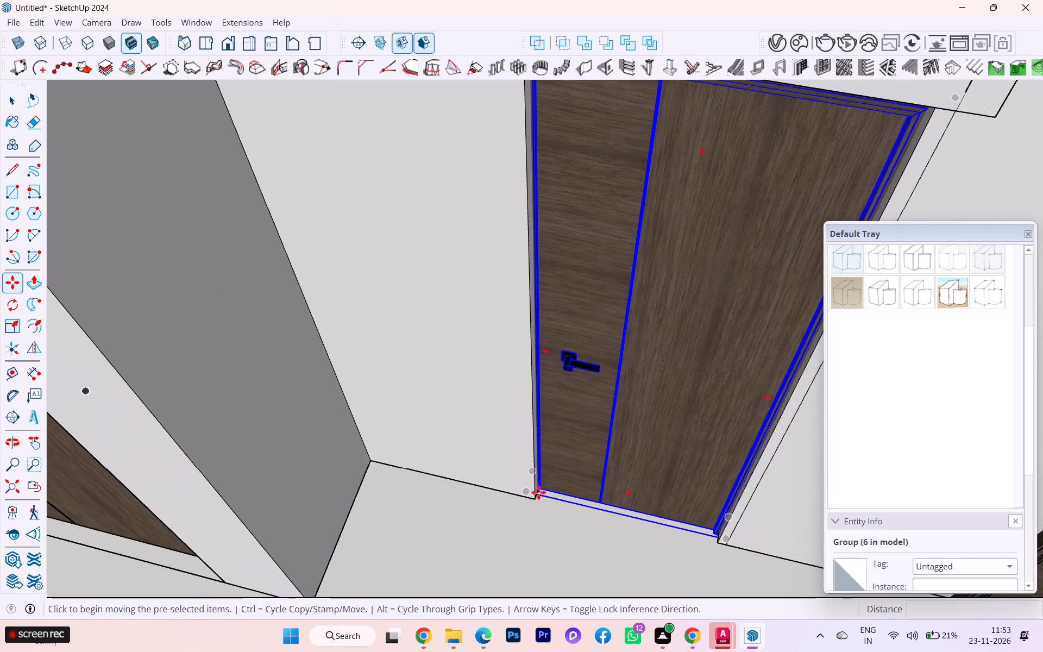
scroll(538, 492, "up", 5)
scroll(542, 500, "down", 1)
scroll(542, 500, "up", 1)
left_click(538, 488)
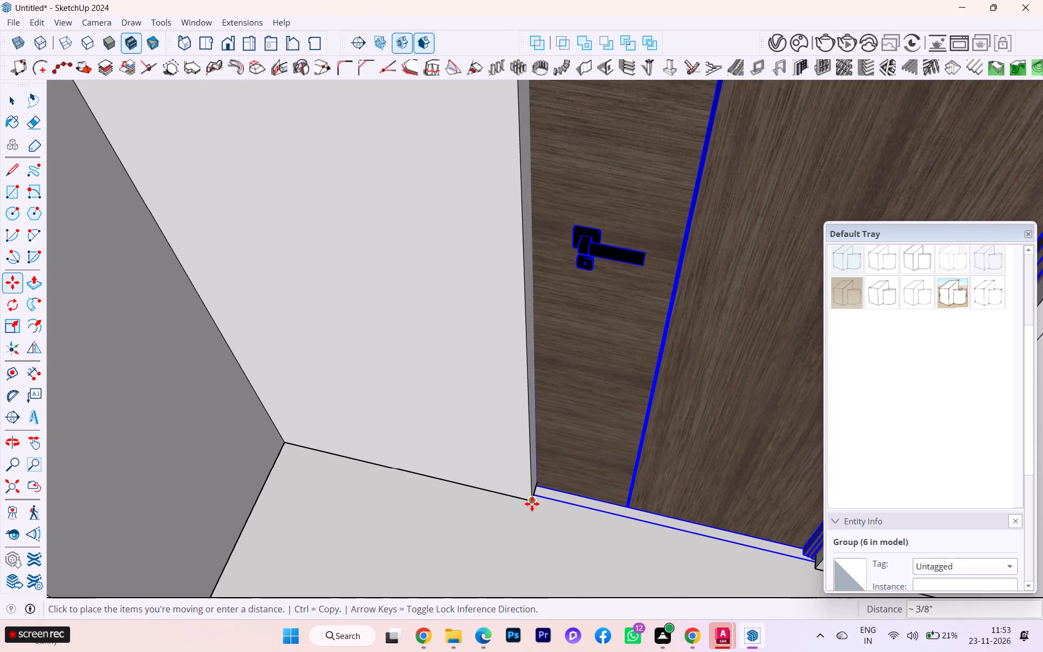
left_click(530, 517)
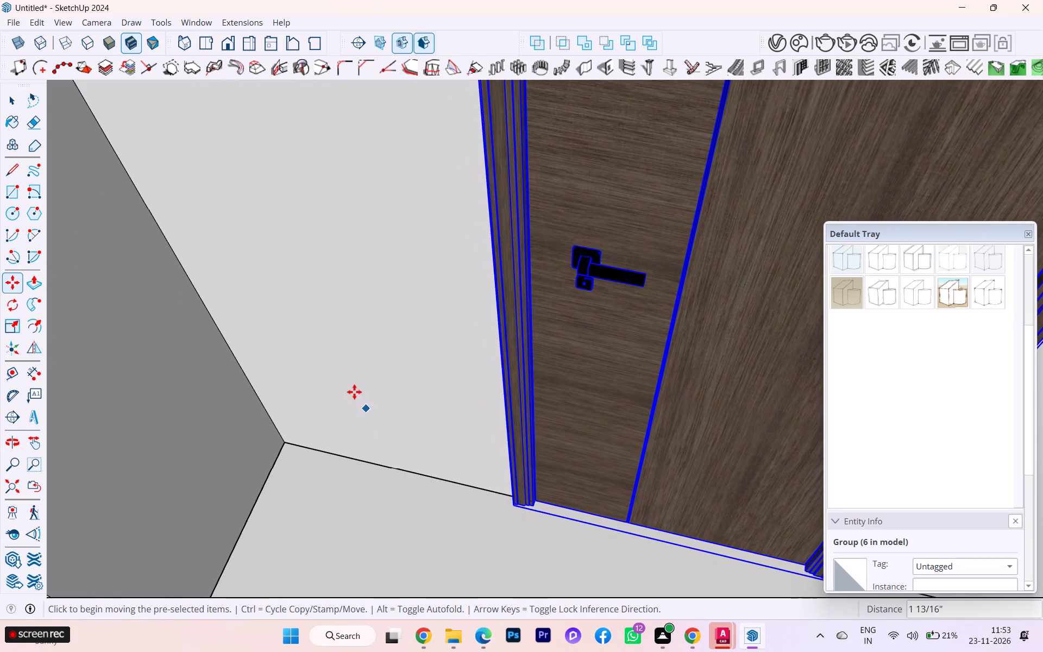
Scale the door's width from its handle side to about 0.88 along the green axis.
scroll(354, 392, "down", 4)
scroll(353, 392, "up", 2)
scroll(353, 391, "down", 1)
scroll(423, 417, "down", 5)
scroll(434, 415, "up", 1)
scroll(434, 415, "down", 3)
scroll(461, 406, "up", 6)
scroll(461, 406, "down", 4)
middle_click_drag(445, 375, 539, 350)
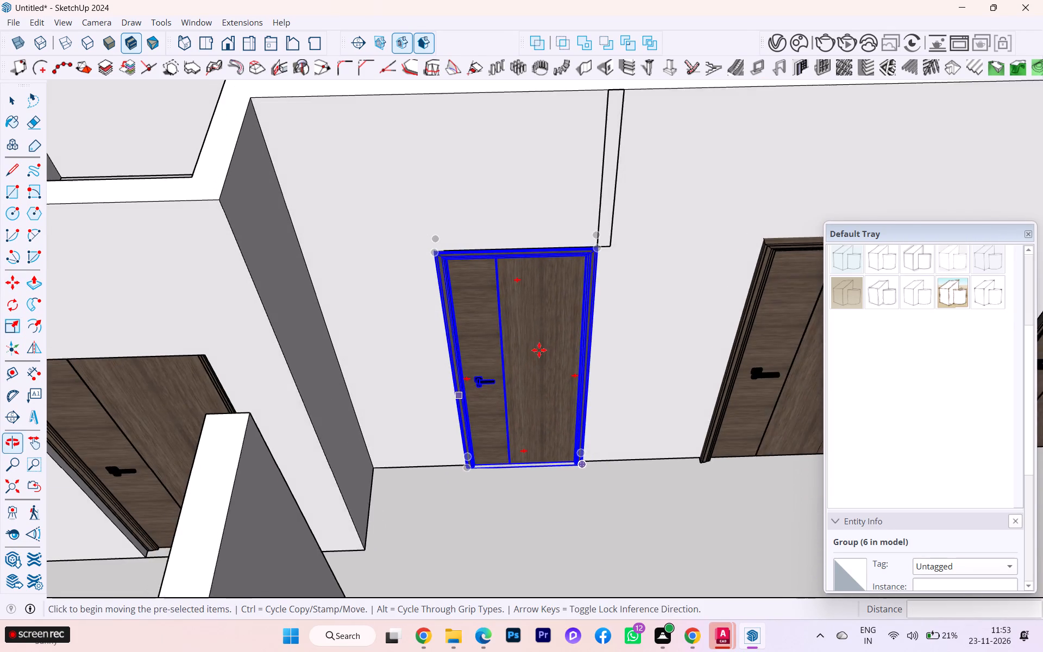
scroll(532, 349, "down", 1)
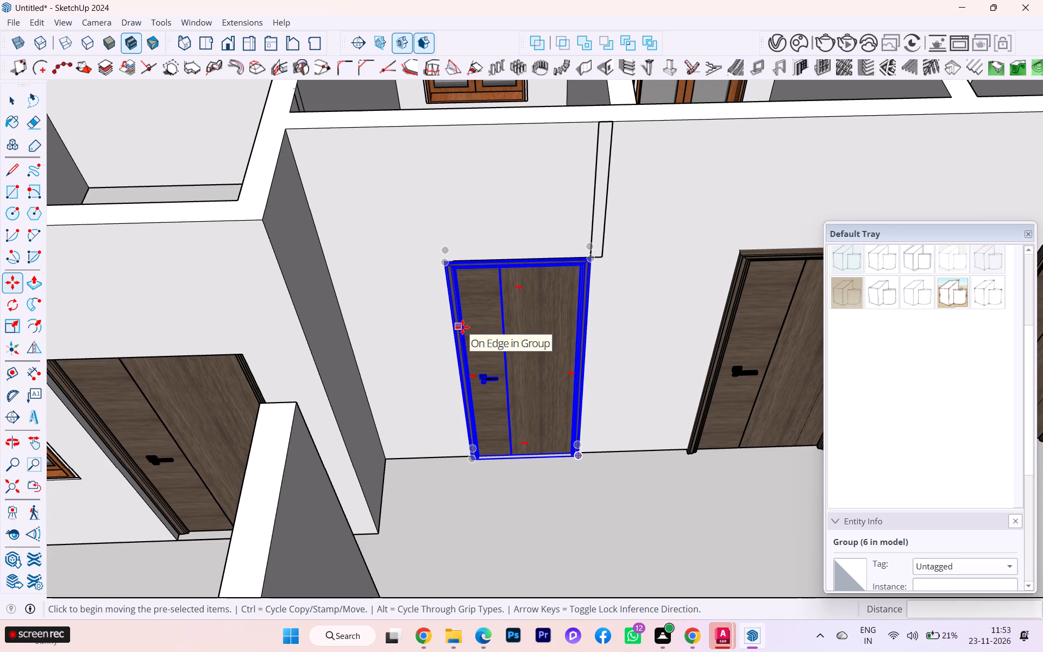
key("s")
scroll(462, 343, "up", 4)
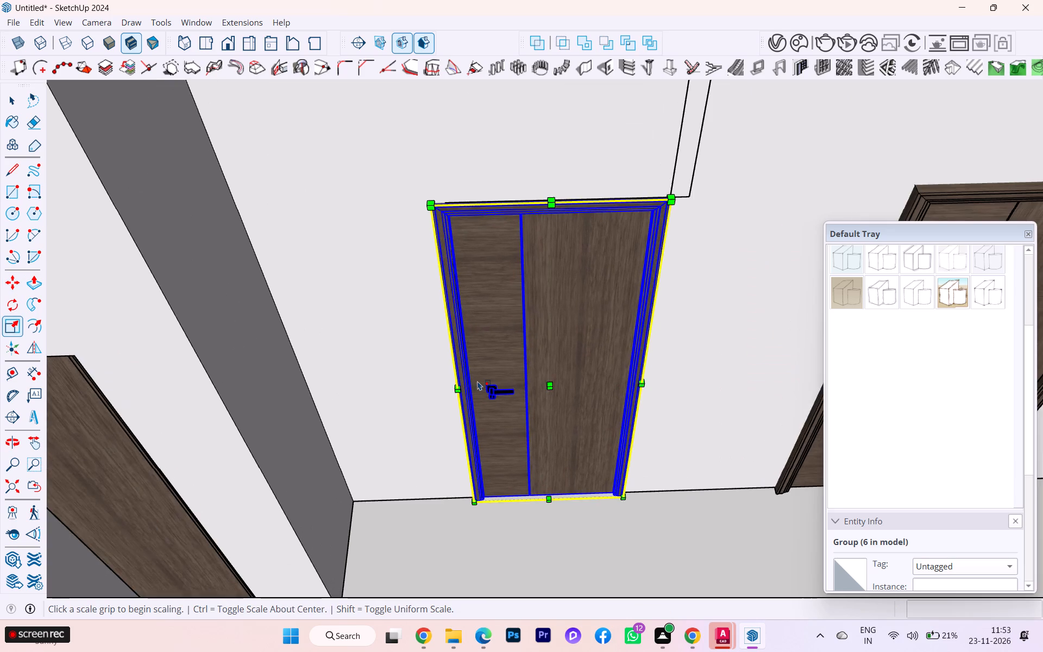
scroll(475, 381, "up", 2)
left_click(456, 380)
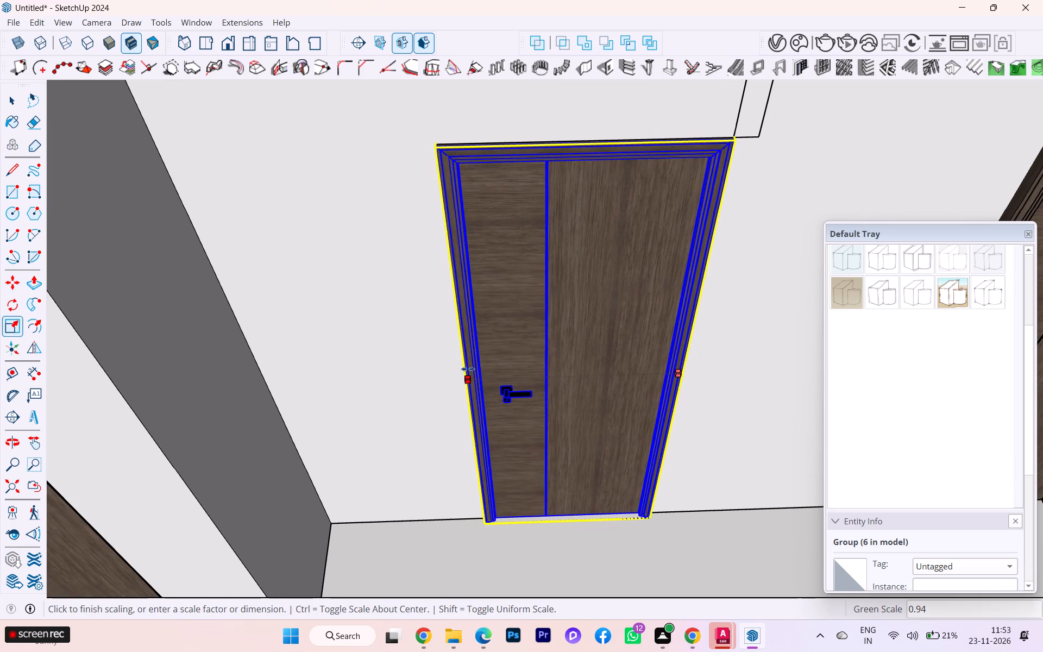
left_click(480, 343)
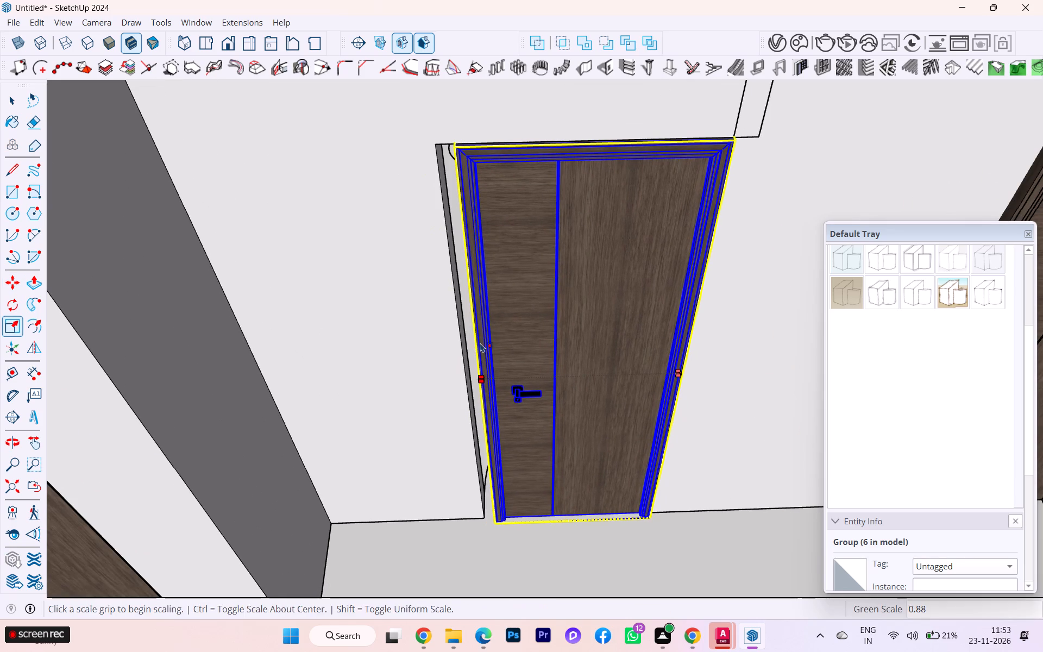
Scale the door back out along the green axis from its handle side to meet the doorway jamb.
middle_click_drag(463, 350, 631, 387)
scroll(463, 350, "down", 1)
scroll(534, 398, "up", 3)
scroll(527, 399, "down", 1)
scroll(525, 400, "up", 1)
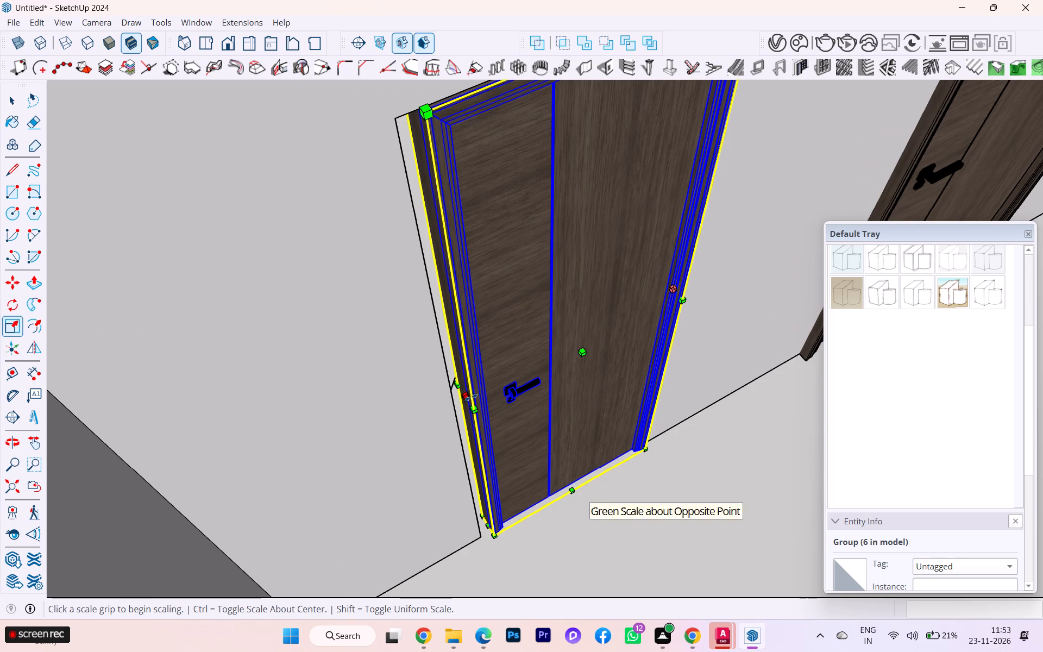
left_click(469, 397)
left_click(447, 381)
scroll(368, 363, "down", 4)
scroll(508, 358, "up", 1)
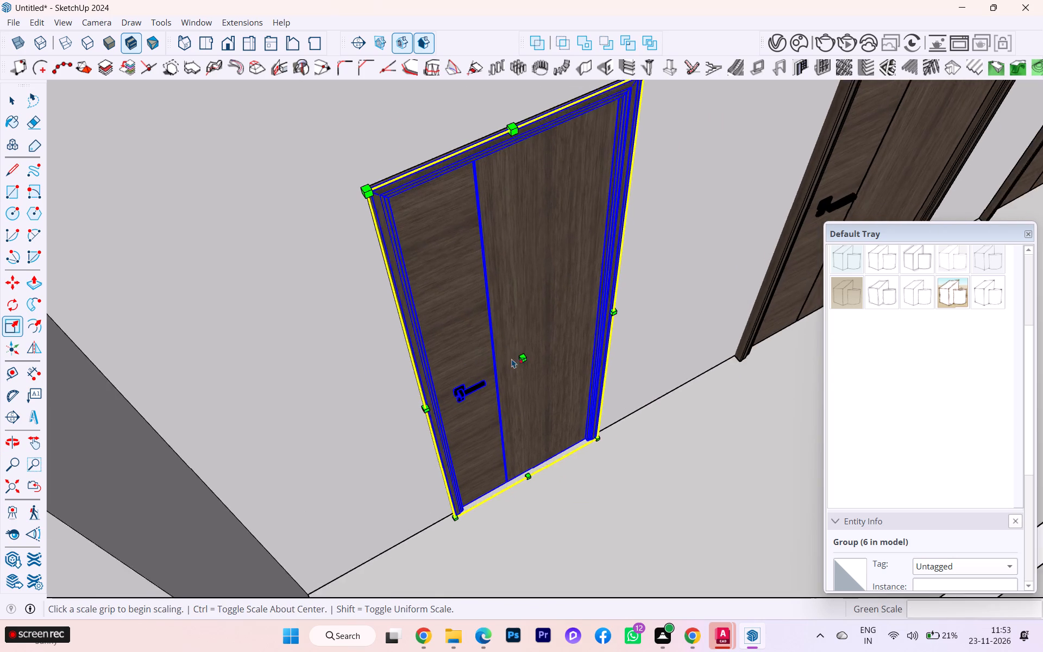
Scale the washbasin room's door thinner from its front face to about 0.70 along the red axis.
scroll(512, 359, "up", 1)
left_click(527, 354)
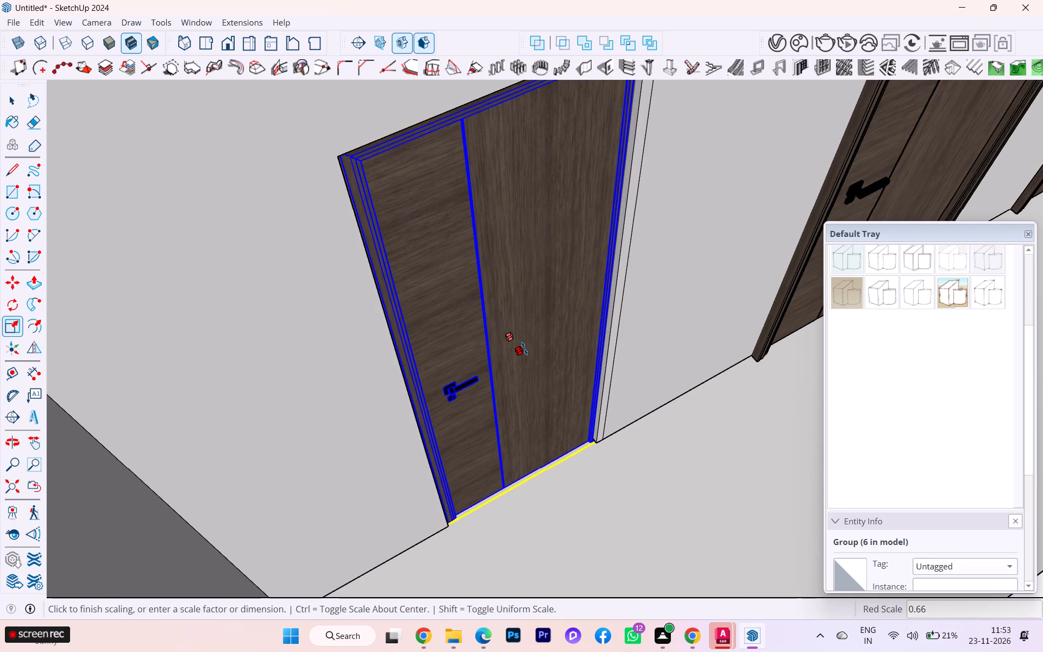
left_click(524, 349)
Move the same door by its handle-side bottom corner onto the doorway opening's corner at the wall face.
scroll(476, 531, "up", 5)
scroll(596, 420, "down", 6)
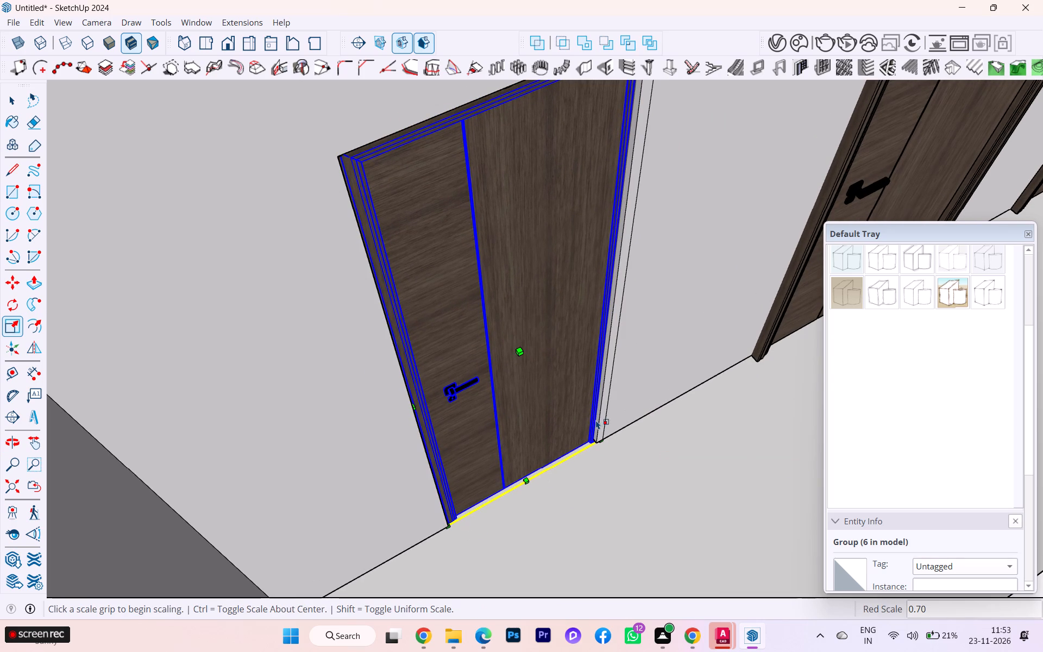
scroll(596, 420, "down", 3)
middle_click_drag(531, 485, 303, 480)
scroll(412, 421, "down", 6)
scroll(450, 455, "up", 7)
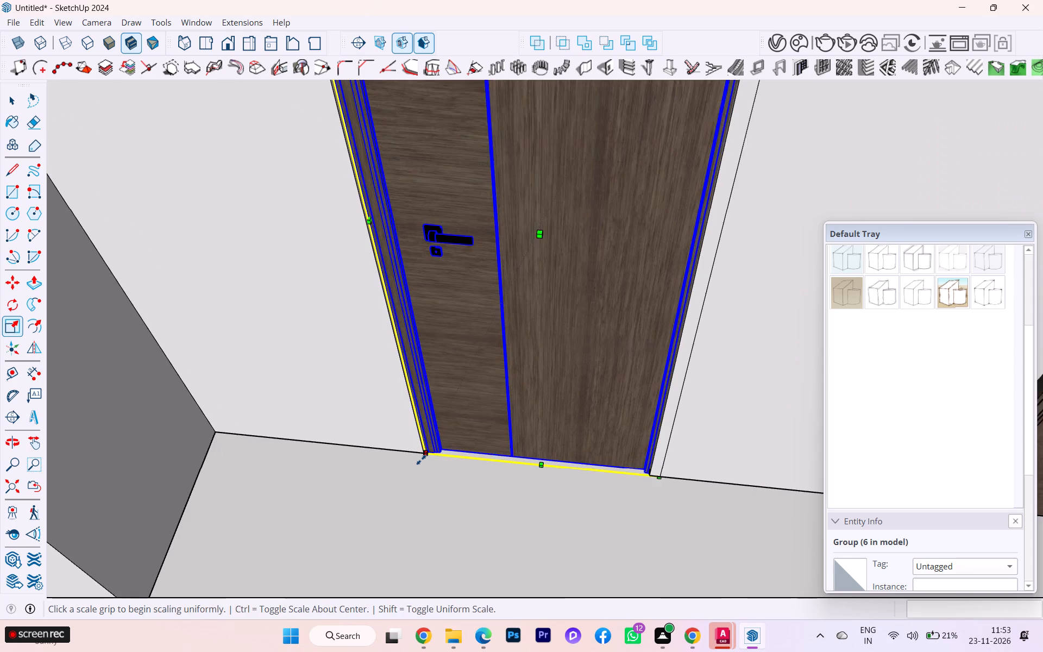
scroll(421, 460, "up", 1)
key("m")
scroll(424, 462, "up", 1)
scroll(424, 463, "down", 1)
scroll(424, 465, "up", 2)
scroll(424, 471, "down", 2)
scroll(424, 474, "up", 15)
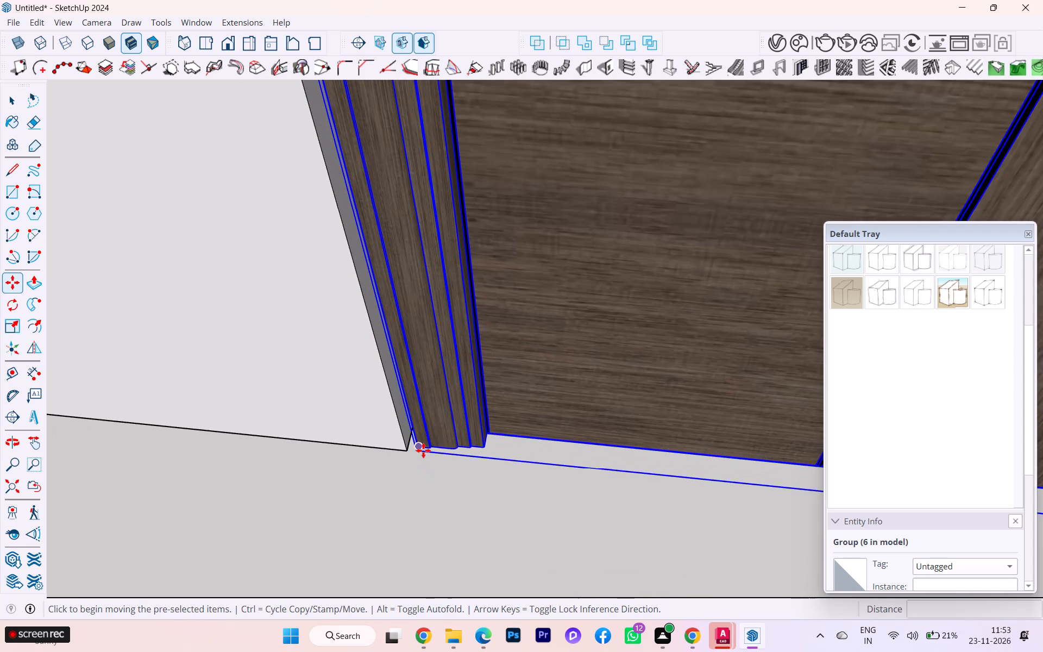
left_click(422, 451)
left_click(408, 450)
Scale the door's height down from its top edge along the blue axis to meet the top of the doorway.
scroll(513, 429, "down", 4)
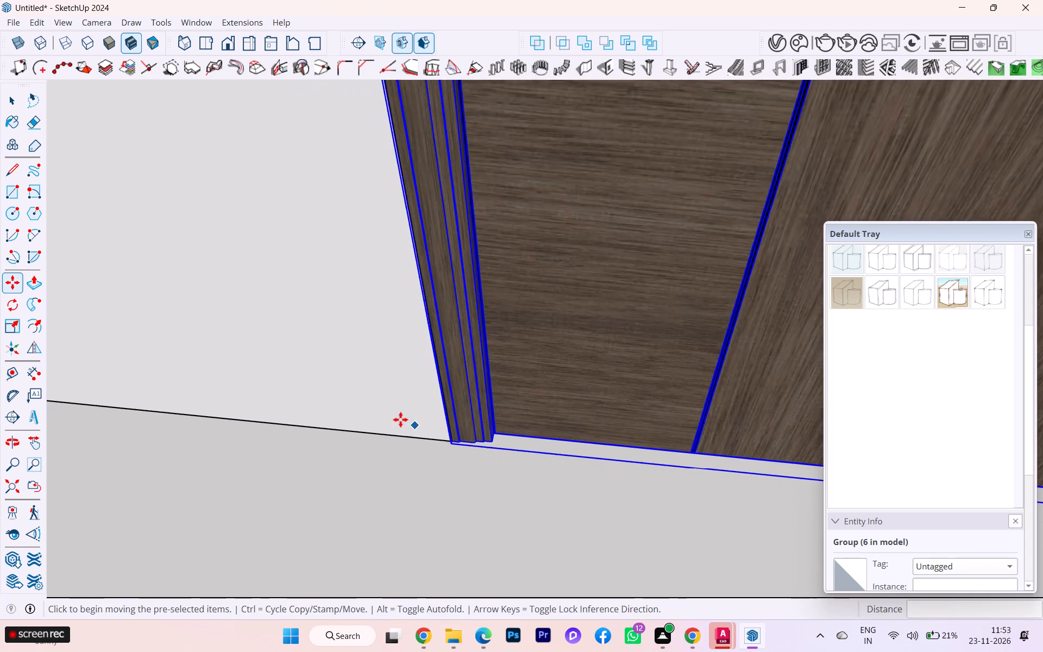
scroll(400, 419, "down", 7)
scroll(399, 413, "up", 4)
scroll(399, 413, "down", 1)
scroll(399, 413, "up", 5)
scroll(409, 414, "down", 3)
scroll(409, 415, "up", 2)
scroll(409, 415, "down", 2)
scroll(470, 473, "down", 7)
scroll(474, 474, "up", 2)
scroll(474, 474, "down", 4)
scroll(481, 465, "up", 6)
scroll(487, 460, "down", 13)
scroll(416, 453, "up", 1)
scroll(416, 453, "down", 3)
scroll(420, 457, "up", 1)
scroll(420, 457, "down", 1)
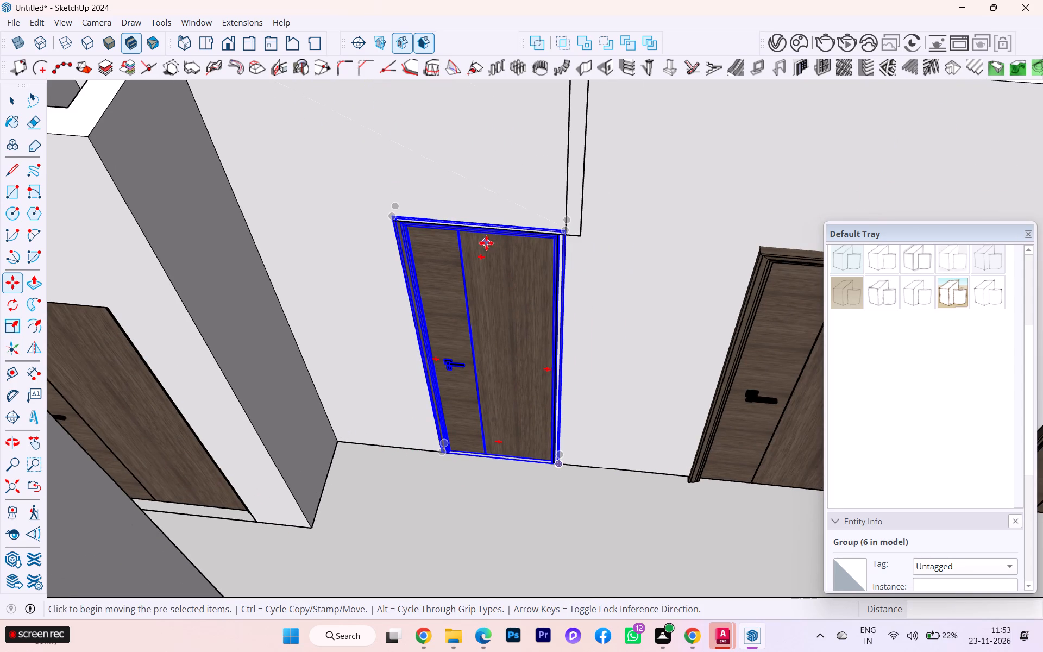
key("s")
scroll(492, 227, "up", 1)
scroll(492, 227, "down", 1)
scroll(492, 227, "up", 6)
left_click(469, 213)
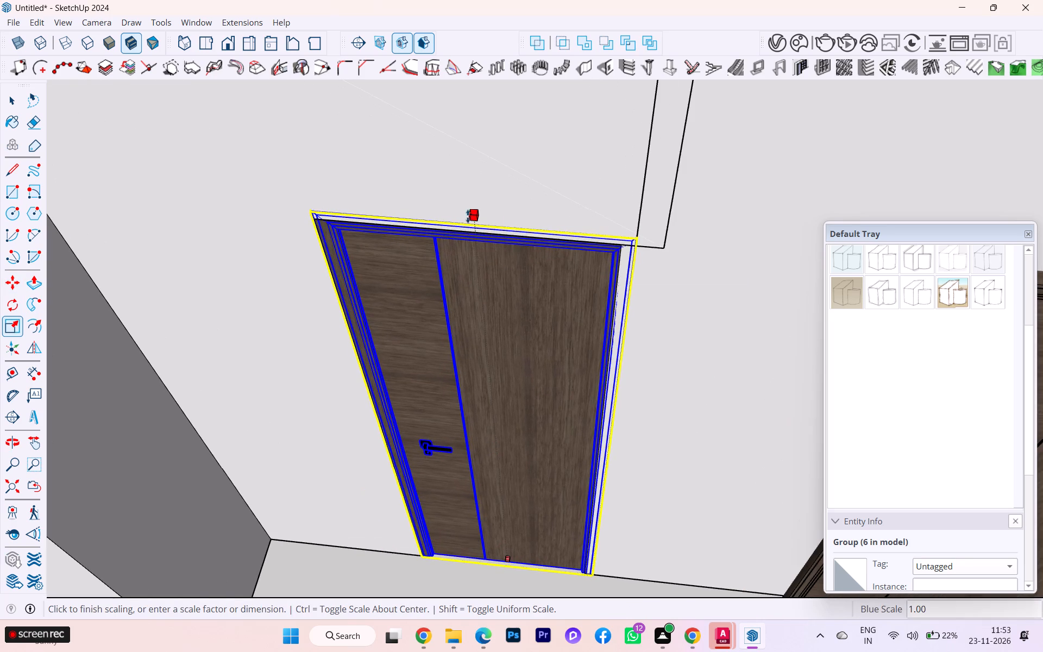
left_click(462, 229)
Scale the door's thickness and width together along the red and green axes from its hinge-side edge to fit the jamb, then deselect it.
scroll(608, 375, "up", 1)
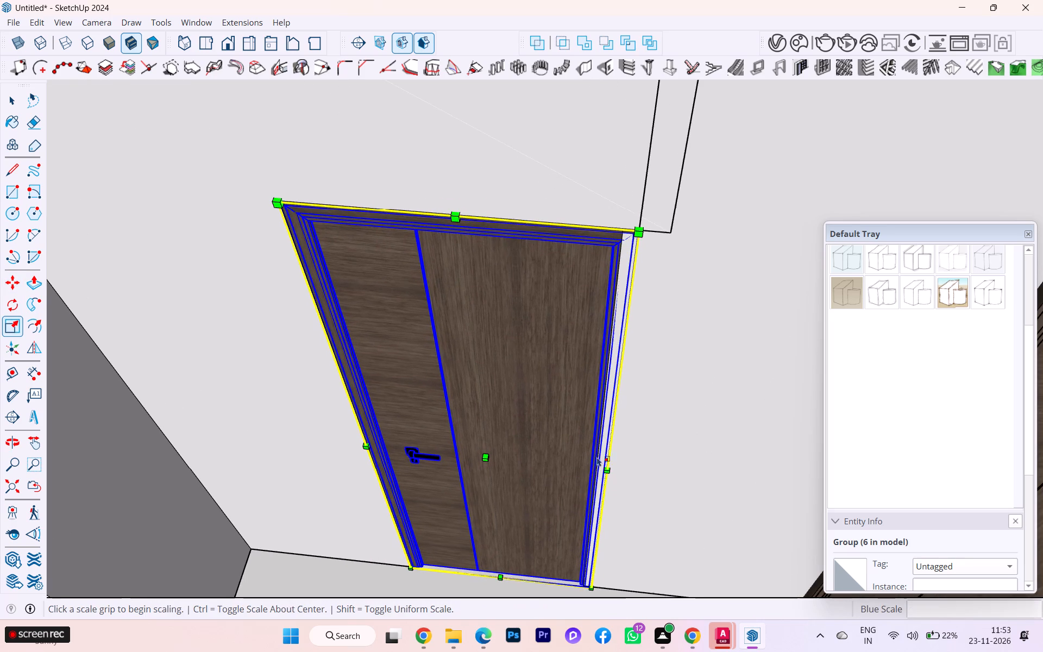
left_click(611, 471)
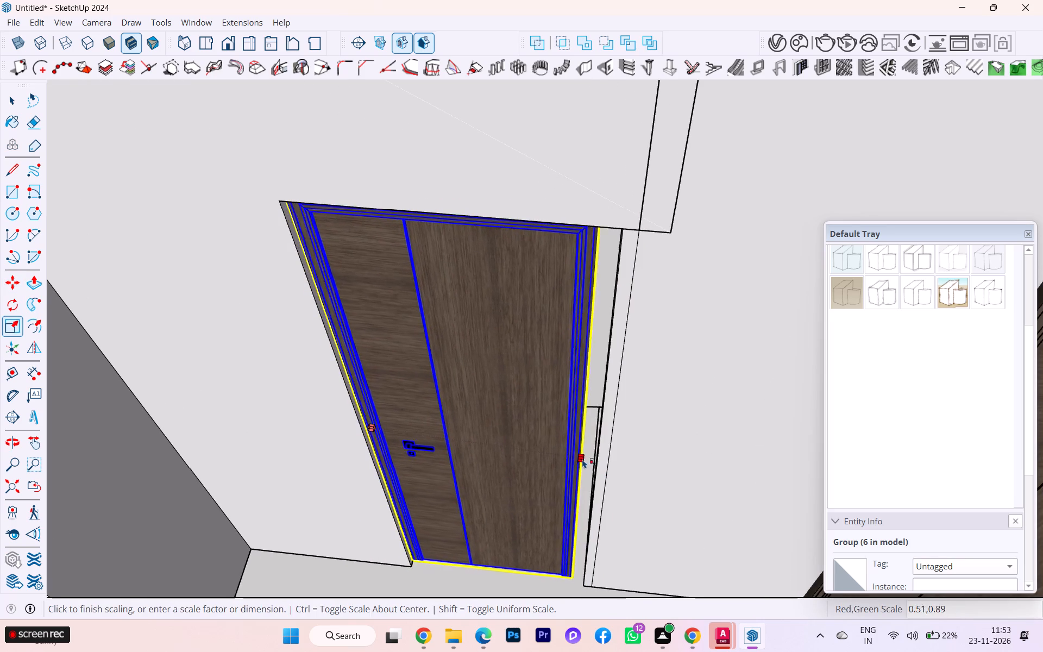
left_click(599, 457)
scroll(594, 379, "down", 1)
scroll(595, 379, "up", 5)
scroll(595, 379, "down", 5)
scroll(531, 307, "down", 4)
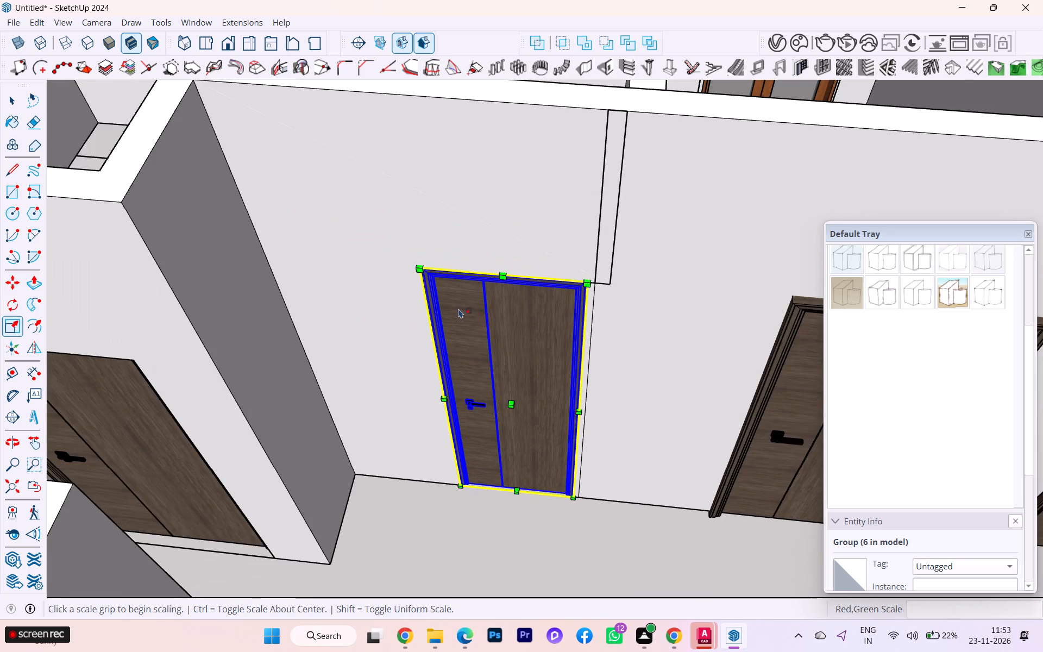
scroll(457, 309, "down", 1)
scroll(457, 309, "up", 1)
scroll(456, 309, "down", 4)
scroll(455, 309, "up", 1)
scroll(463, 309, "down", 1)
scroll(464, 309, "up", 2)
scroll(468, 310, "down", 1)
scroll(472, 311, "up", 1)
scroll(497, 314, "down", 1)
scroll(497, 314, "up", 1)
scroll(497, 314, "down", 7)
scroll(499, 315, "up", 2)
scroll(499, 315, "down", 5)
scroll(520, 319, "up", 1)
scroll(521, 319, "down", 1)
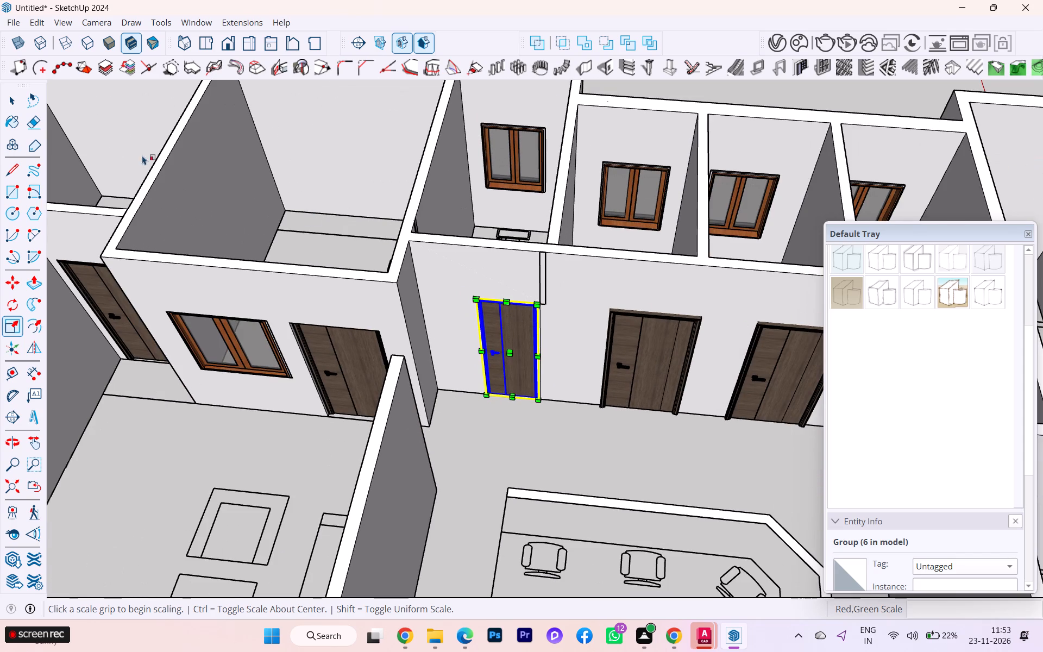
left_click(8, 102)
left_click(472, 424)
Select the door farthest from the washbasin room's door in the row of three and scale its height slightly from the bottom edge.
scroll(474, 411, "down", 1)
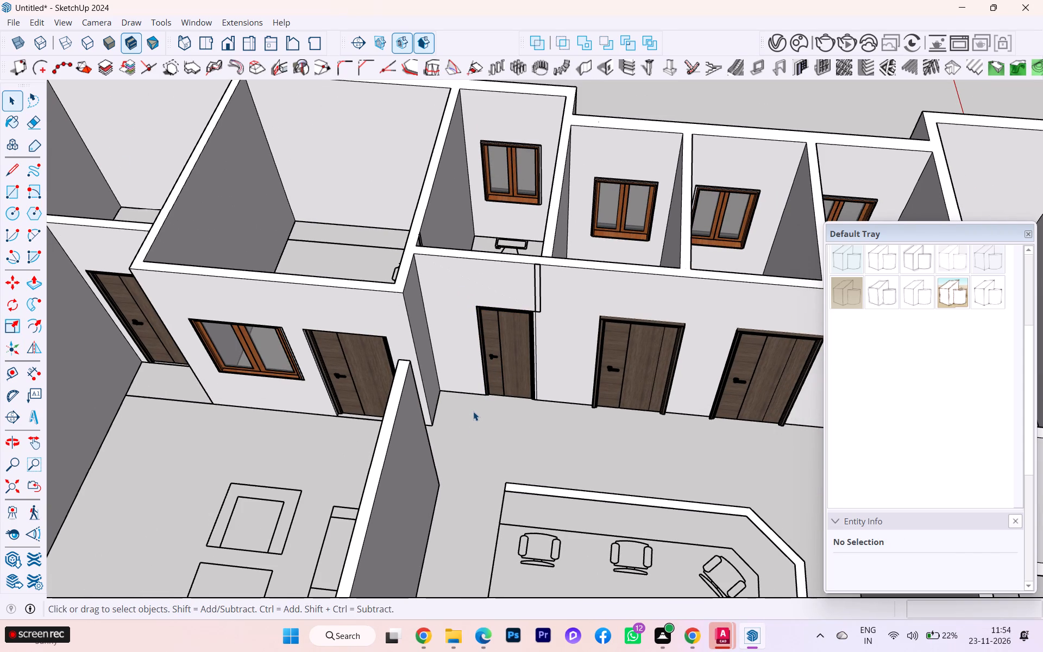
scroll(603, 304, "down", 4)
scroll(624, 356, "up", 4)
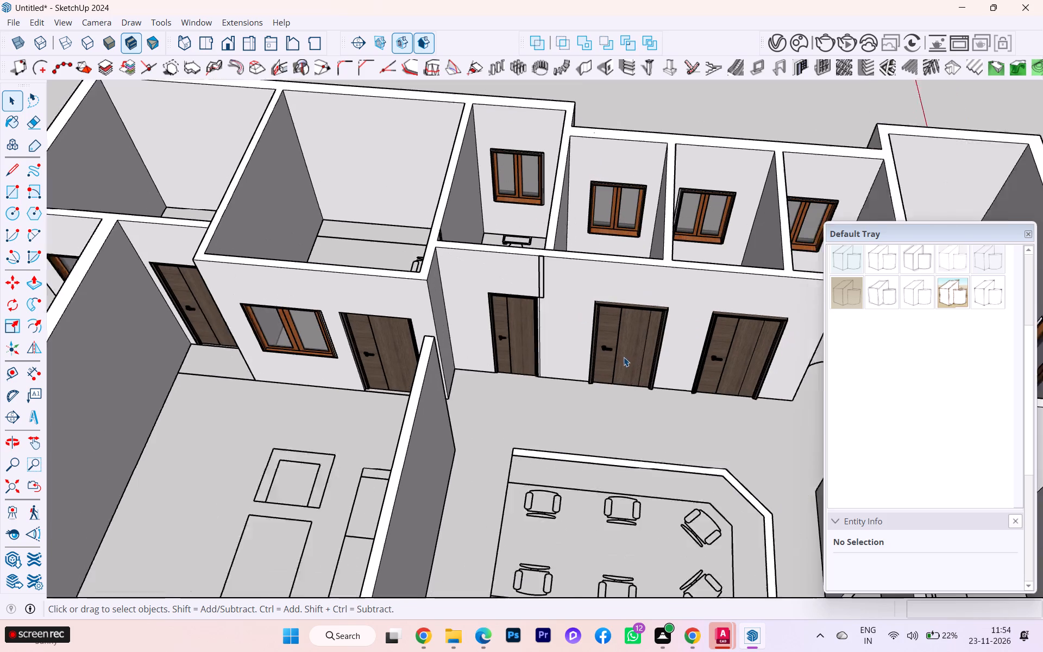
left_click(621, 361)
left_click(770, 359)
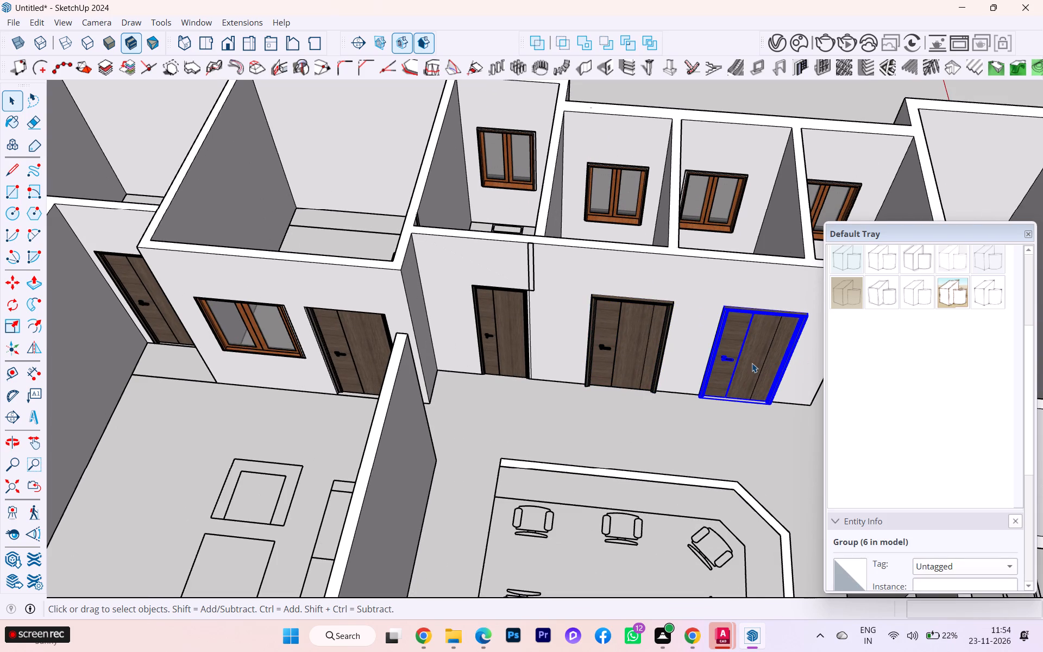
key("s")
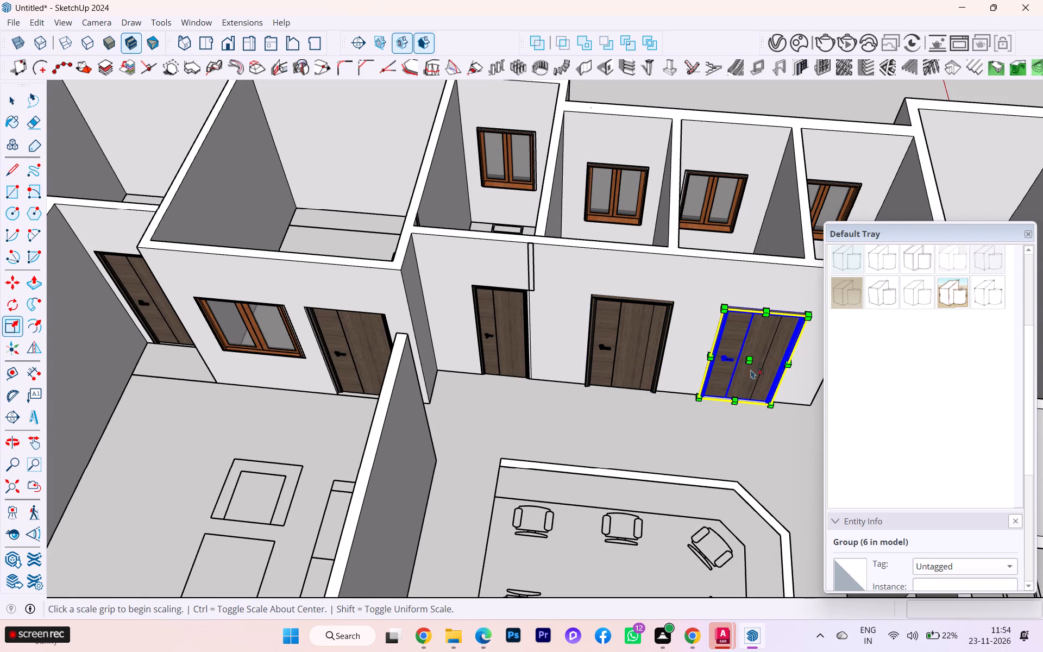
scroll(754, 390, "up", 9)
scroll(728, 414, "down", 2)
scroll(727, 413, "up", 2)
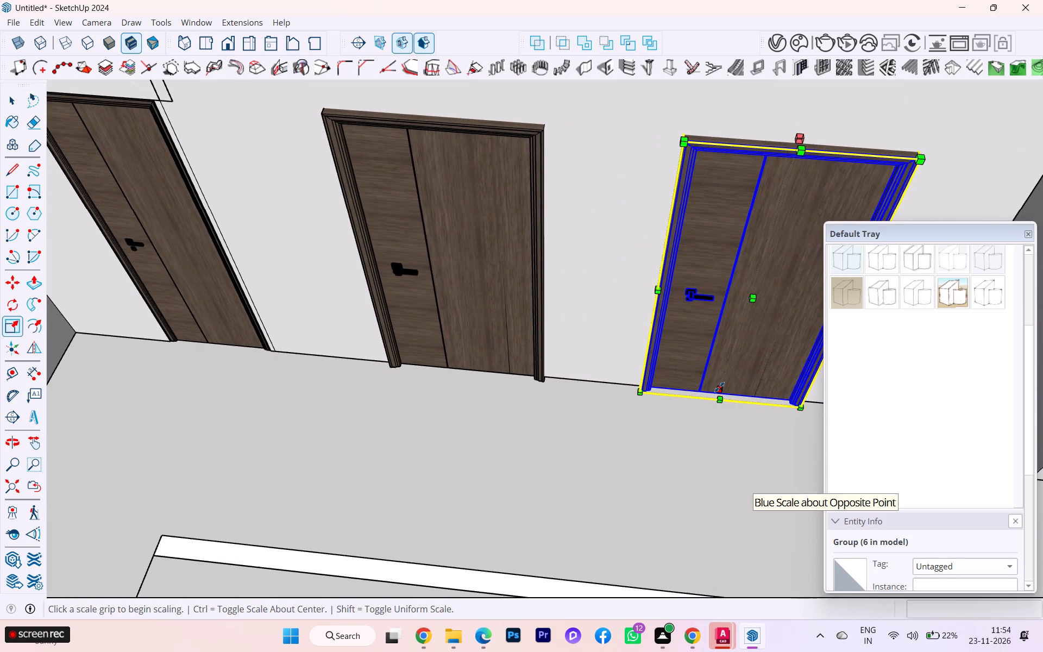
left_click(719, 387)
left_click(720, 384)
Move this door by its handle-side top corner about 1 5/8" onto the doorway opening's top corner.
scroll(482, 334, "down", 6)
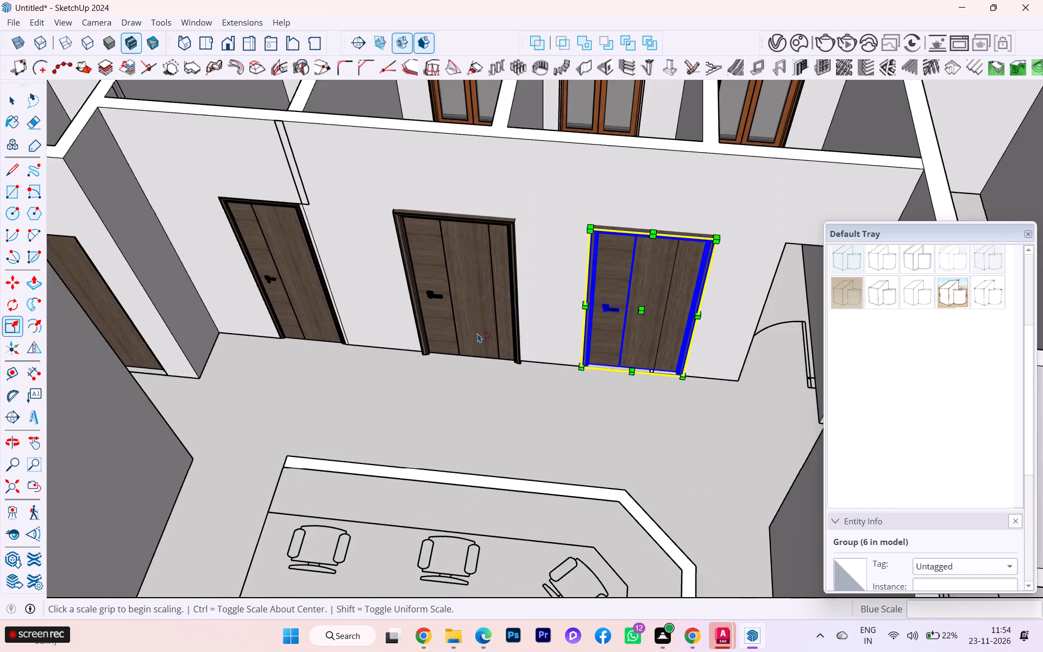
middle_click_drag(477, 330, 471, 297)
scroll(671, 199, "up", 7)
scroll(507, 247, "up", 5)
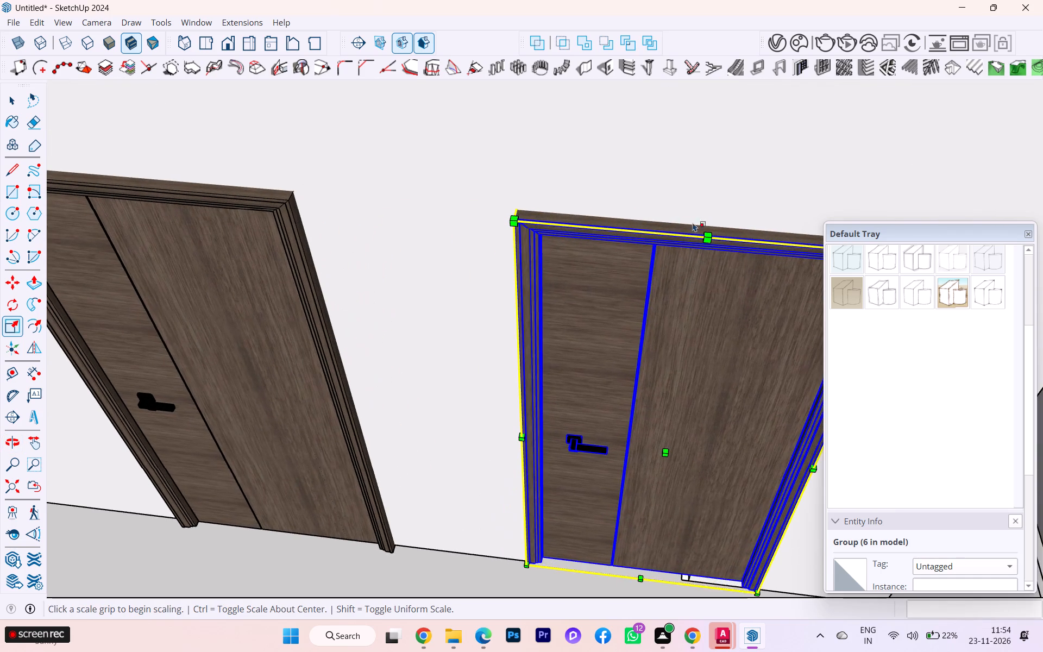
scroll(537, 243, "down", 1)
middle_click_drag(550, 244, 747, 248)
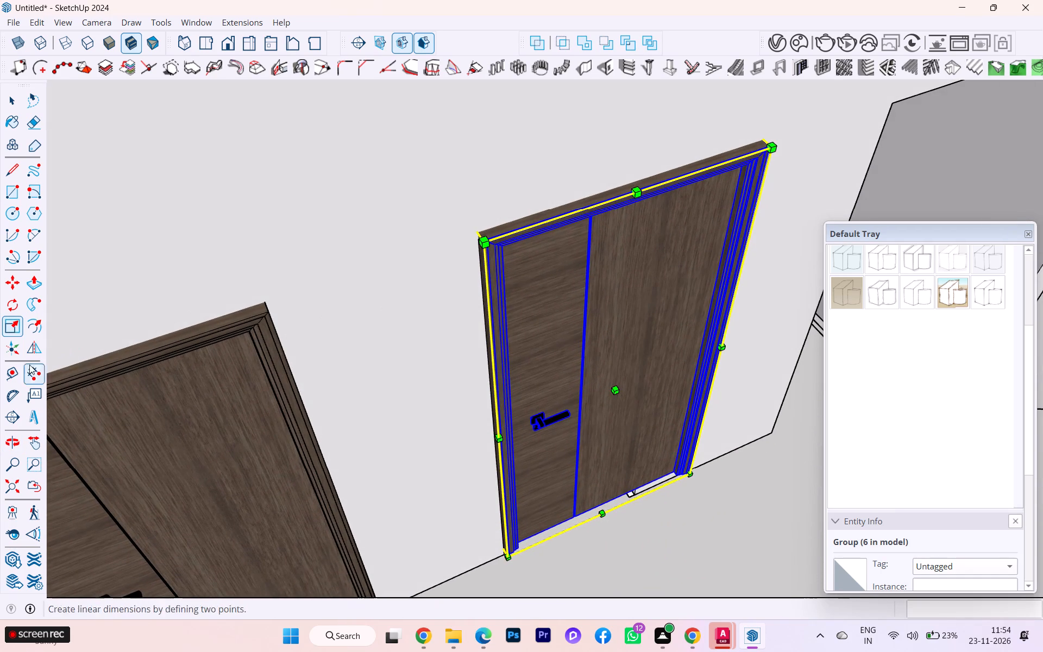
left_click(11, 272)
left_click(10, 280)
scroll(351, 265, "down", 1)
scroll(368, 260, "up", 2)
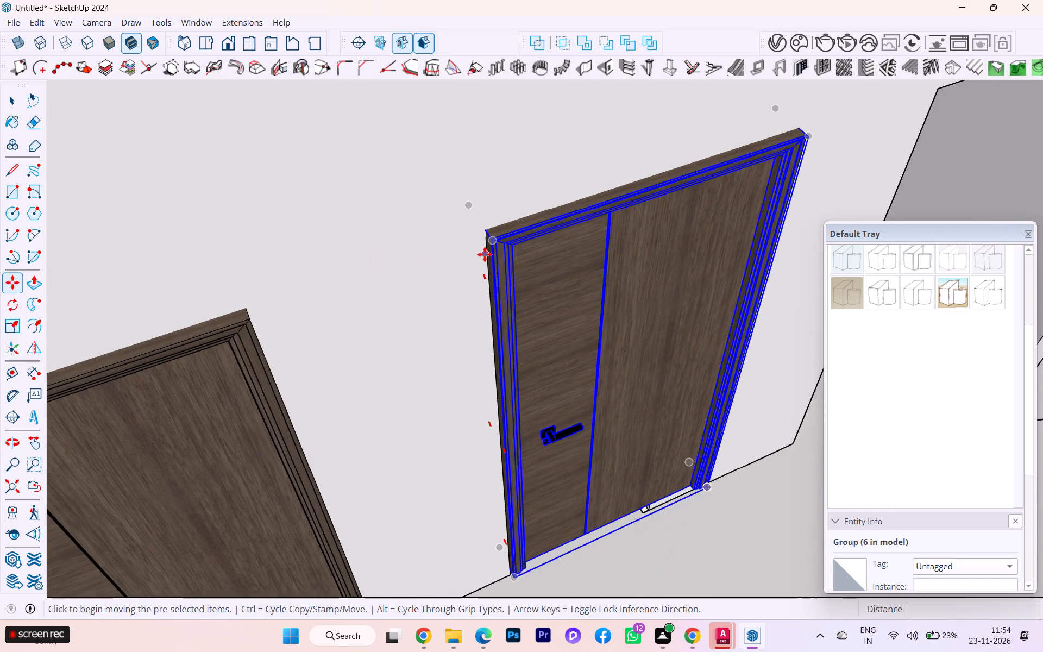
scroll(485, 254, "up", 5)
left_click(500, 236)
left_click(485, 214)
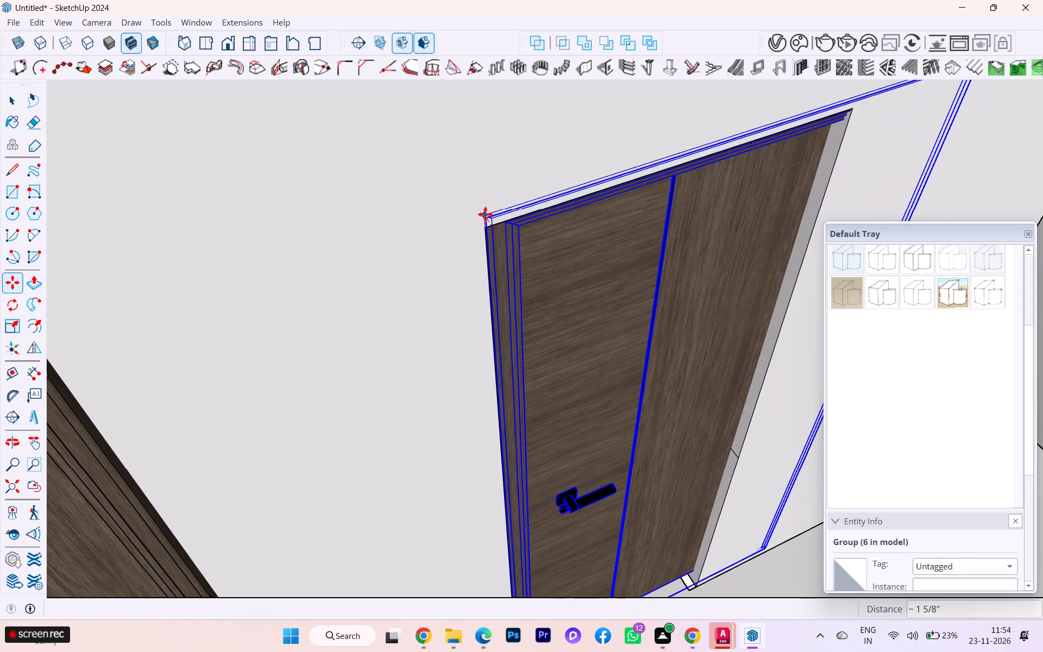
Move the door by its handle-side bottom corner about 2 9/16" down onto the opening's corner at floor level.
scroll(431, 216, "down", 6)
scroll(568, 231, "down", 2)
middle_click_drag(562, 233, 433, 193)
scroll(424, 185, "down", 3)
scroll(424, 185, "up", 3)
scroll(424, 185, "down", 1)
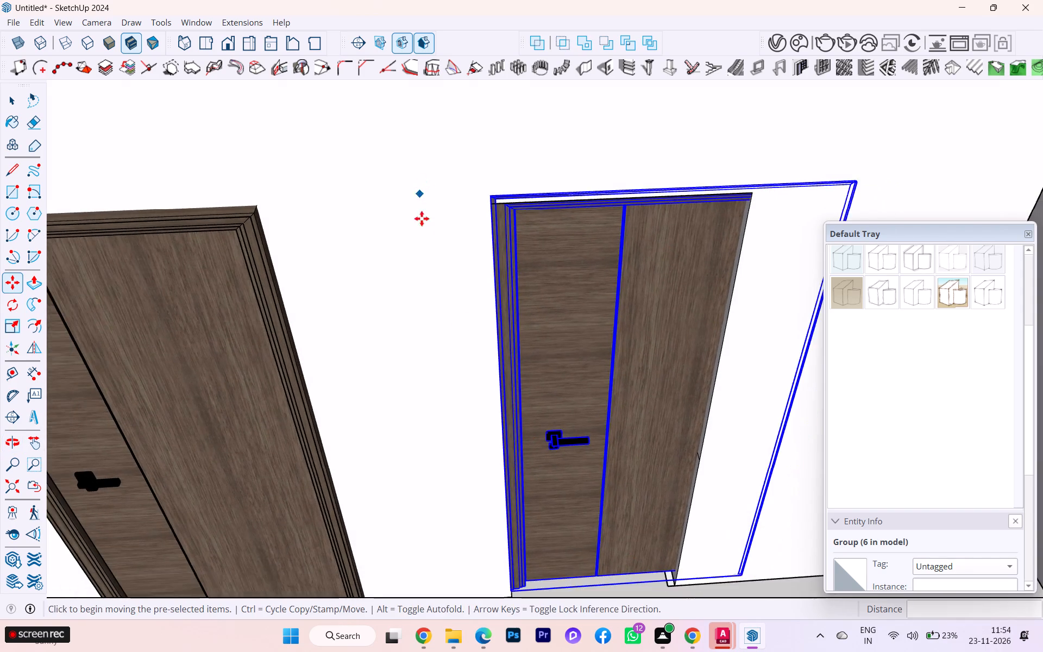
scroll(529, 498, "up", 1)
scroll(337, 271, "down", 5)
scroll(446, 526, "up", 7)
scroll(491, 492, "down", 2)
scroll(491, 492, "up", 1)
scroll(491, 492, "down", 2)
scroll(491, 492, "up", 4)
scroll(474, 506, "down", 3)
scroll(470, 510, "up", 2)
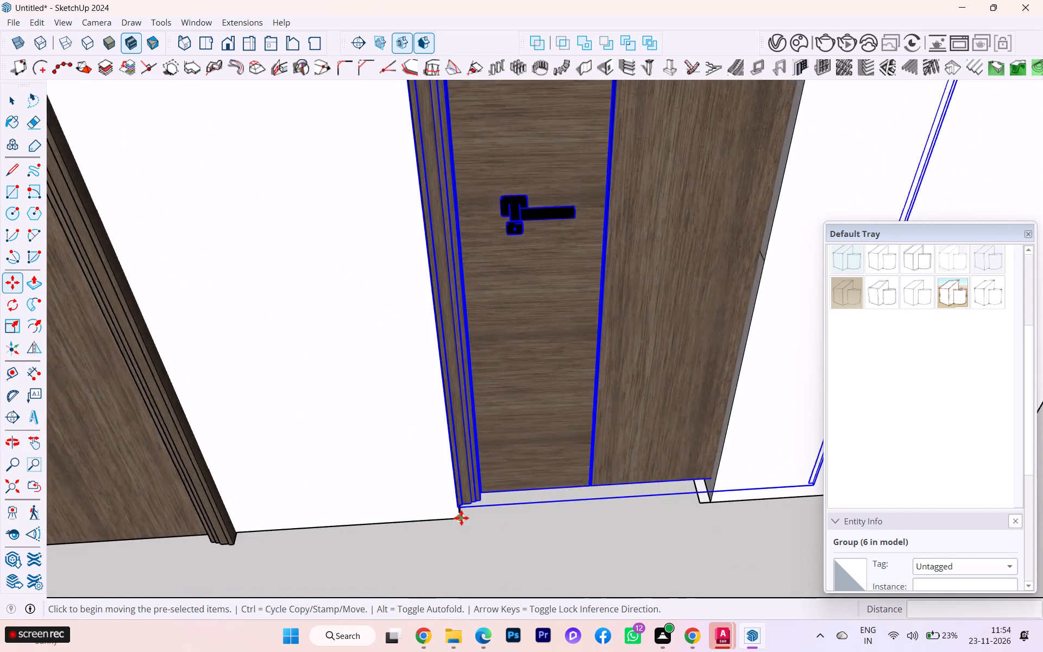
scroll(461, 518, "up", 2)
left_click(457, 506)
left_click(464, 518)
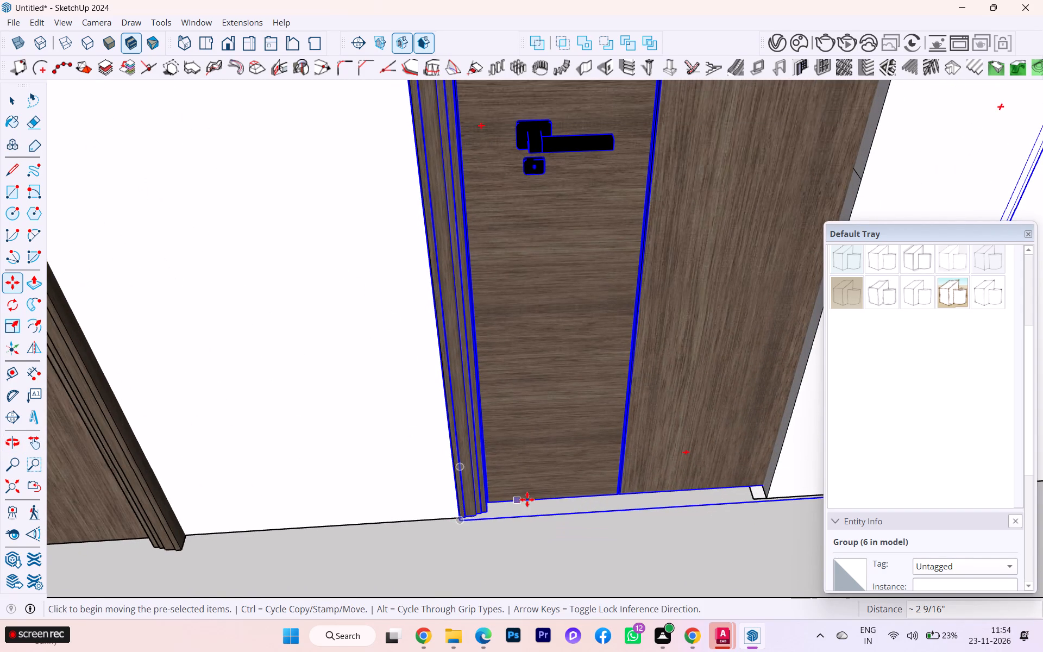
Scale the door's width from its hinge side to about 0.72 along the green axis to meet the opening's jamb.
scroll(527, 499, "down", 8)
scroll(513, 483, "up", 1)
scroll(513, 483, "down", 1)
scroll(513, 483, "up", 3)
scroll(513, 483, "down", 2)
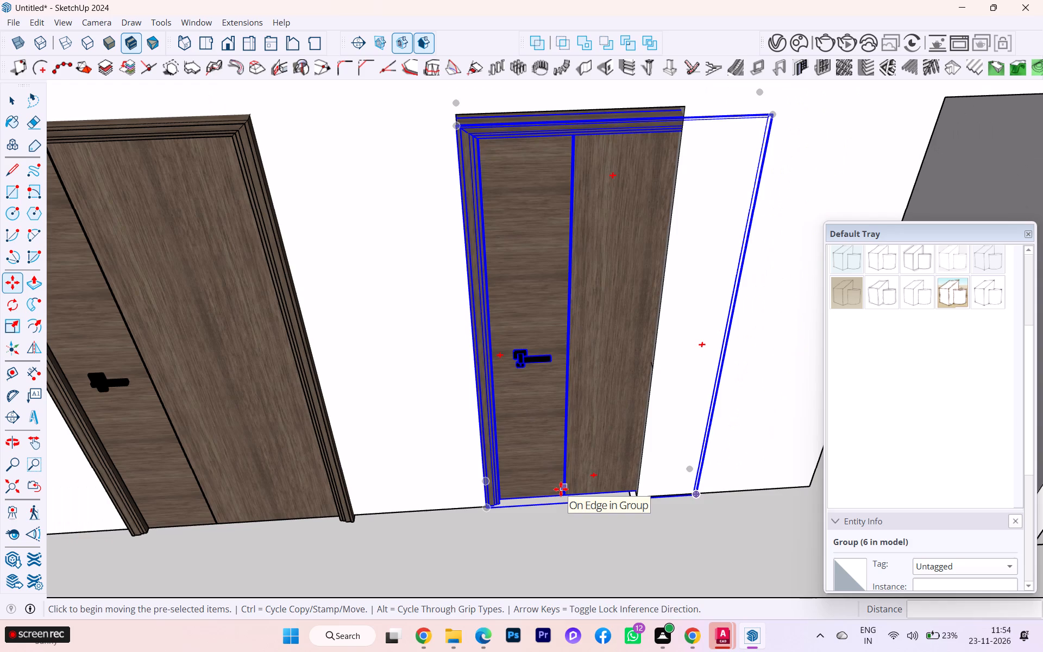
key("s")
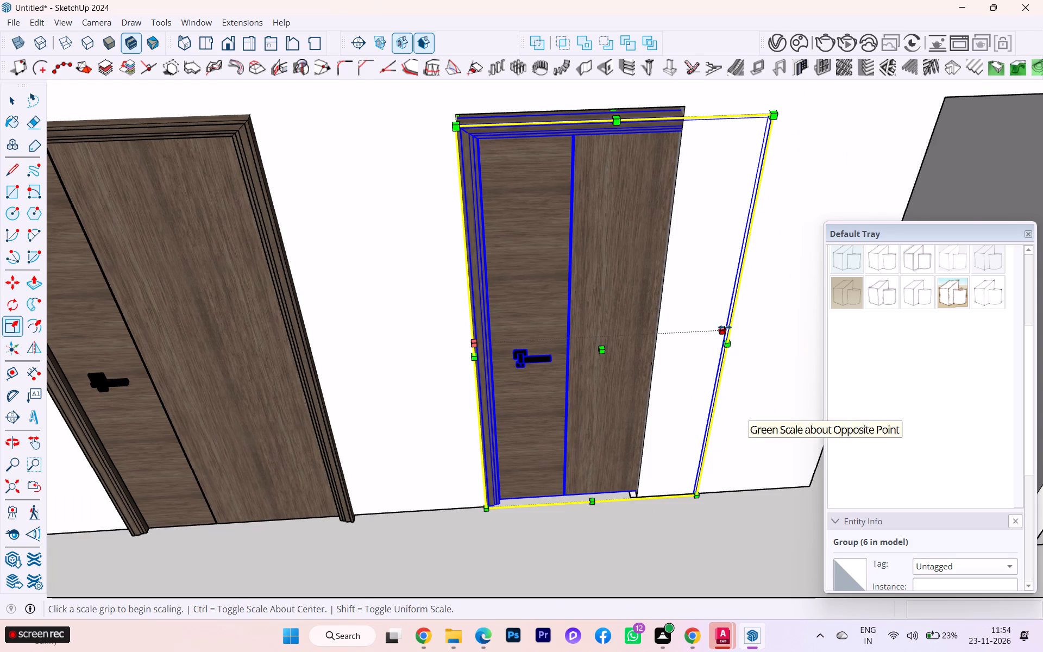
left_click(725, 327)
left_click(652, 327)
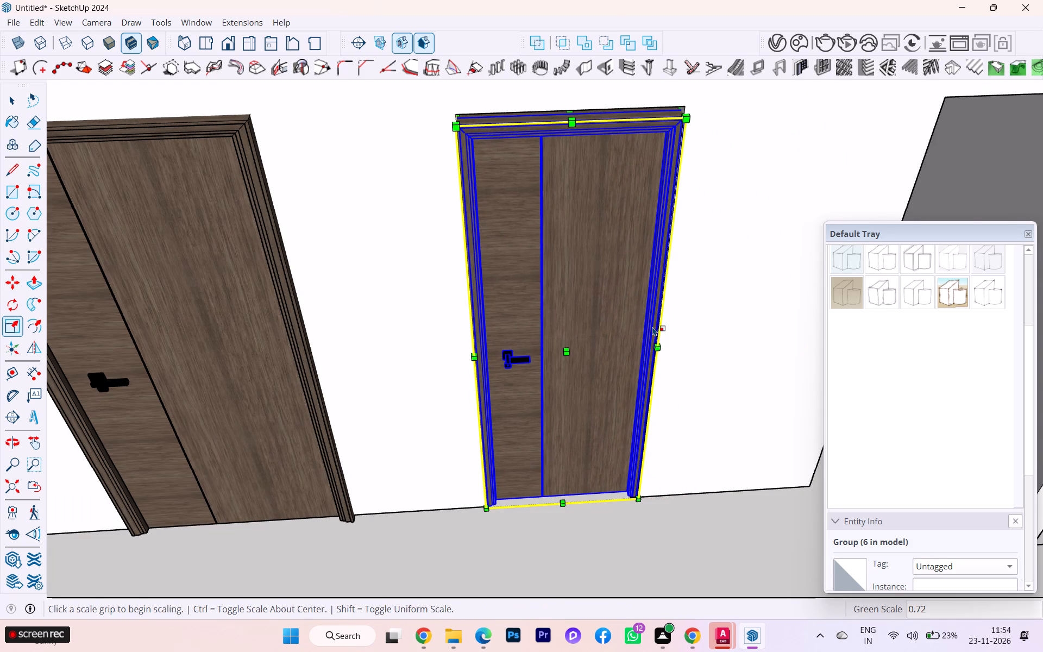
Scale the door's height slightly upward from its top edge along the blue axis toward the top of the opening.
scroll(618, 24, "up", 2)
scroll(573, 104, "up", 4)
scroll(558, 109, "down", 3)
scroll(558, 109, "up", 2)
scroll(559, 108, "down", 1)
scroll(559, 108, "up", 1)
scroll(563, 110, "down", 1)
scroll(563, 110, "up", 2)
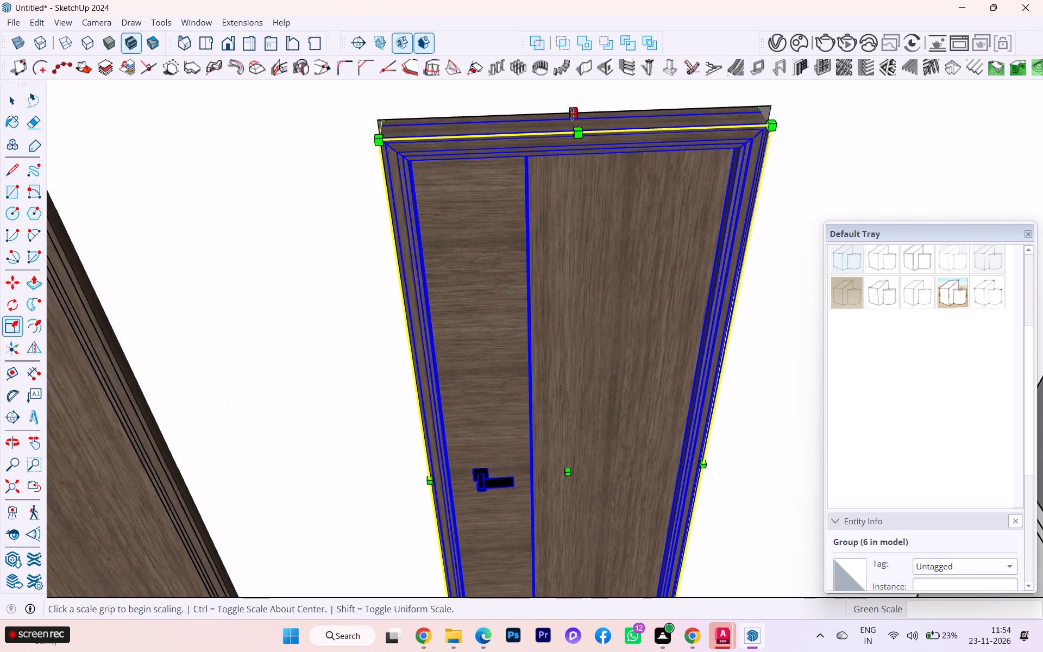
left_click(572, 114)
left_click(572, 106)
Scale the door's height again from its top edge to about 1.01 along the blue axis to meet the opening's head.
middle_click_drag(491, 119, 606, 140)
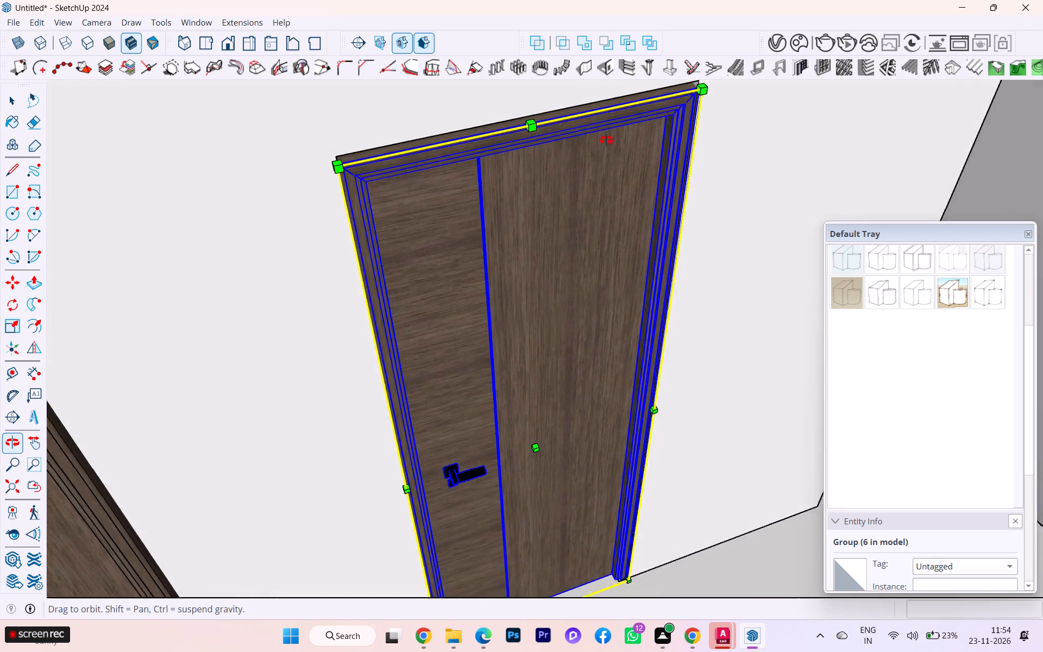
middle_click_drag(606, 140, 665, 151)
scroll(406, 185, "up", 2)
scroll(405, 185, "down", 3)
scroll(405, 185, "up", 1)
scroll(351, 185, "up", 4)
scroll(286, 202, "up", 2)
scroll(286, 202, "down", 1)
scroll(286, 202, "up", 1)
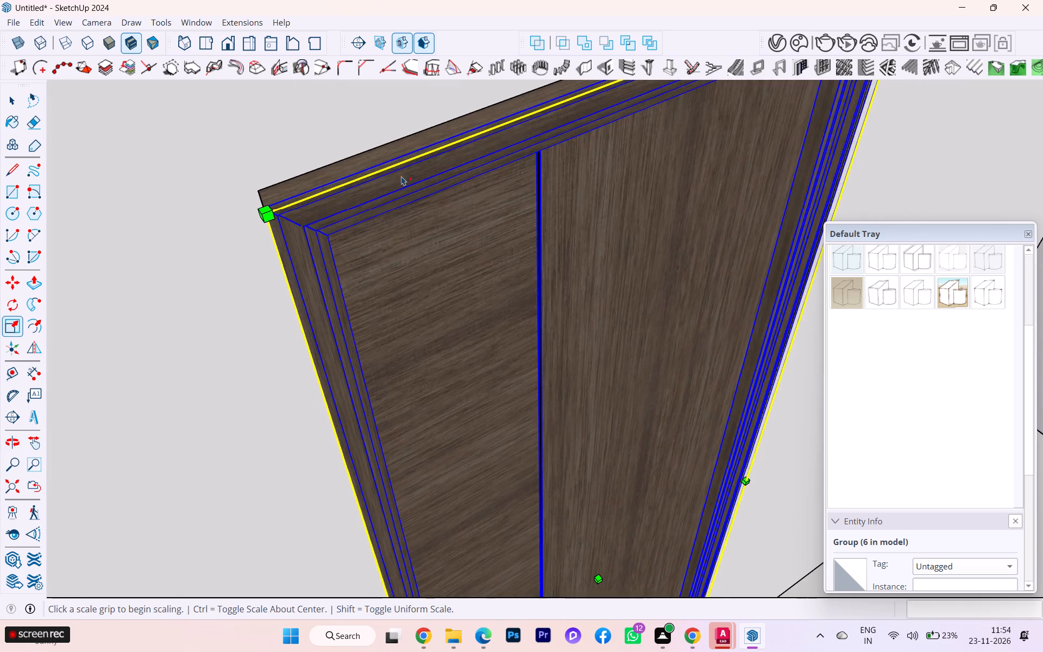
middle_click_drag(422, 167, 199, 85)
scroll(296, 168, "down", 3)
scroll(300, 174, "up", 1)
scroll(300, 174, "down", 8)
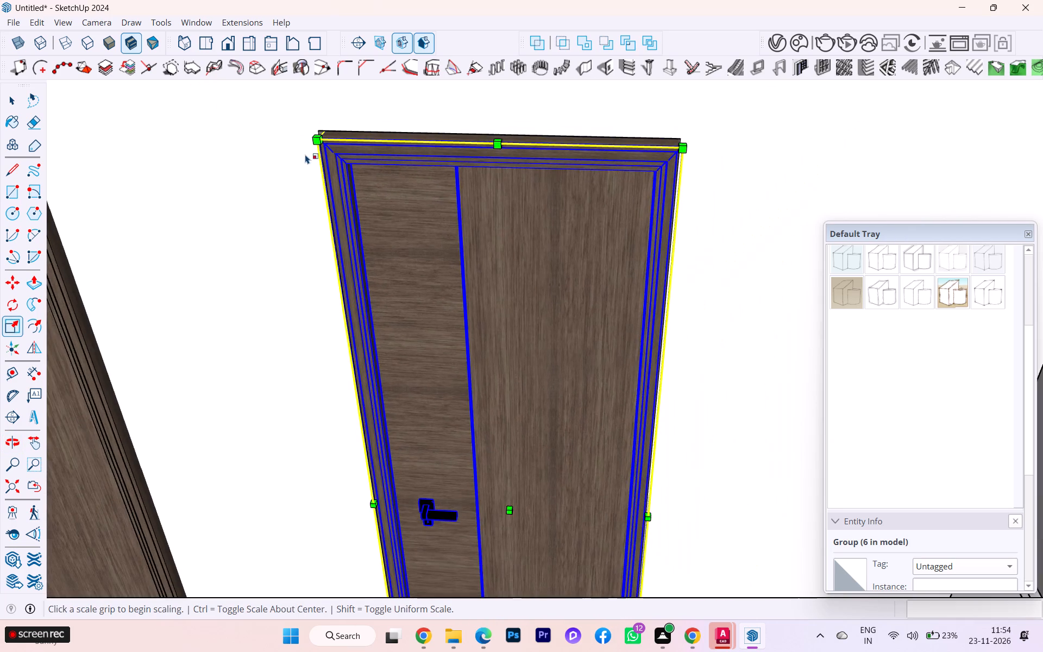
scroll(588, 126, "up", 7)
scroll(435, 143, "down", 1)
middle_click_drag(435, 140, 437, 81)
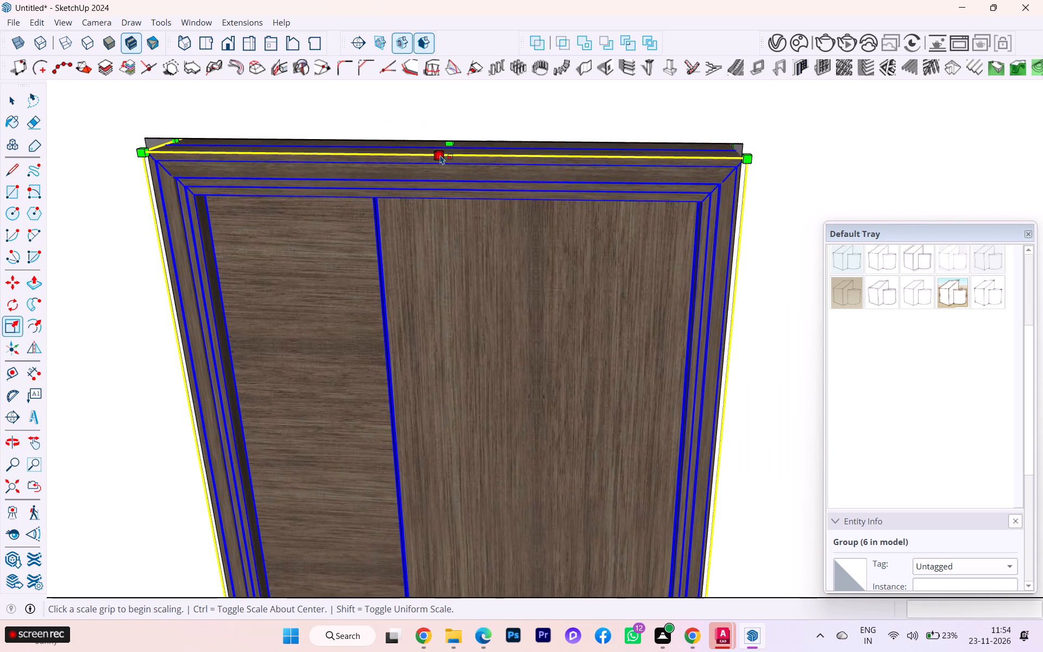
scroll(440, 155, "up", 2)
left_click(455, 142)
left_click(454, 136)
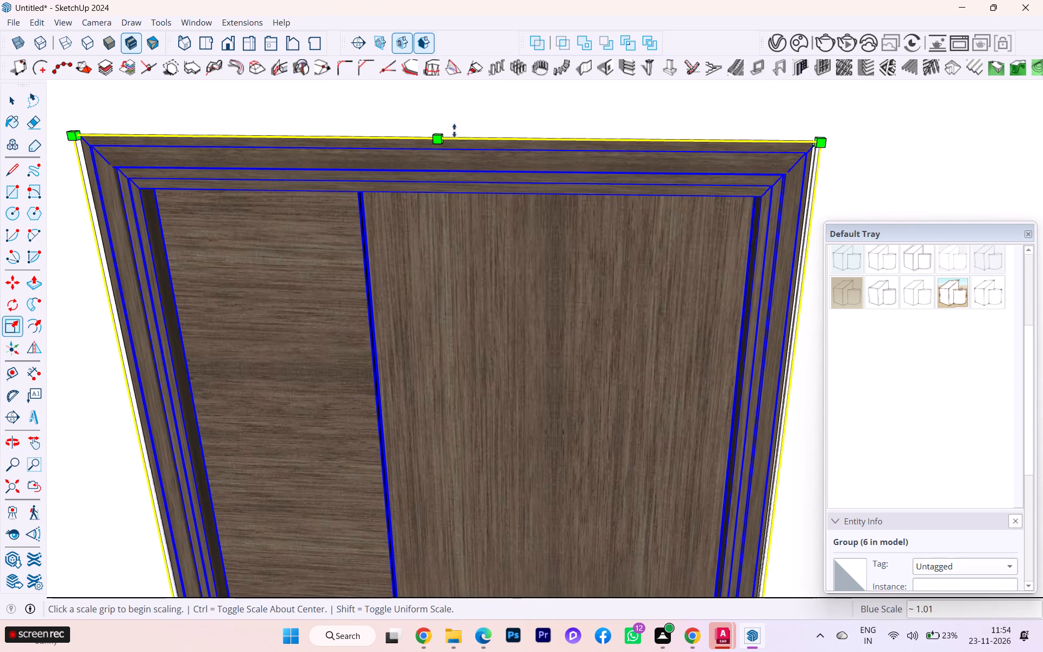
Select the middle door in the three-door corridor wall and scale its width from the hinge side to 0.73 along the green axis.
scroll(462, 122, "down", 1)
scroll(465, 120, "up", 1)
scroll(466, 120, "down", 4)
scroll(458, 120, "up", 4)
scroll(458, 120, "down", 2)
scroll(563, 141, "down", 3)
scroll(573, 145, "up", 1)
scroll(563, 143, "down", 6)
scroll(546, 152, "up", 2)
scroll(511, 169, "down", 2)
scroll(511, 169, "up", 1)
scroll(511, 169, "down", 2)
scroll(511, 169, "up", 1)
scroll(458, 171, "down", 13)
scroll(467, 323, "down", 3)
scroll(476, 327, "up", 1)
scroll(480, 328, "down", 2)
scroll(588, 366, "down", 4)
scroll(622, 383, "up", 2)
scroll(629, 386, "down", 1)
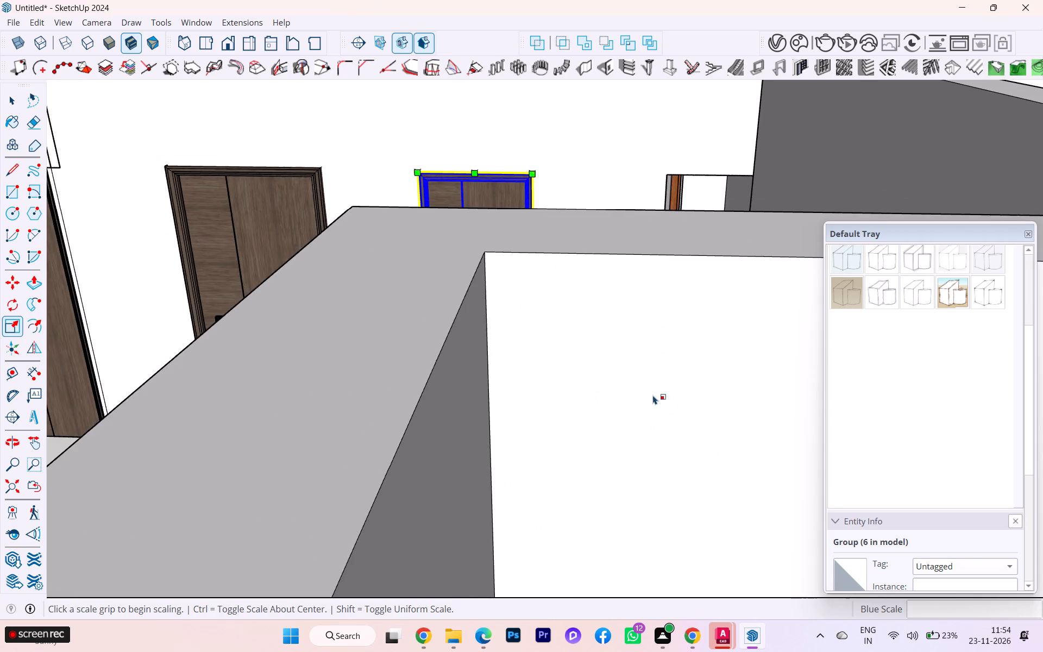
scroll(394, 339, "down", 2)
middle_click_drag(414, 355, 498, 417)
scroll(662, 334, "down", 4)
scroll(674, 341, "up", 1)
scroll(675, 341, "down", 1)
scroll(675, 341, "up", 1)
scroll(675, 341, "down", 1)
scroll(428, 297, "down", 1)
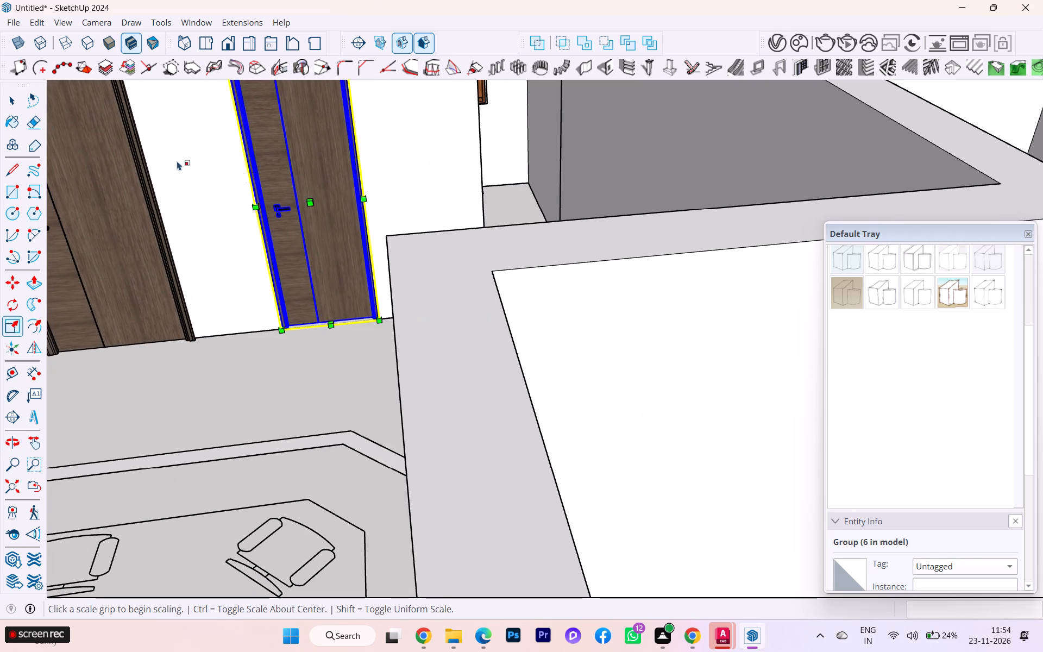
left_click(15, 106)
left_click(213, 367)
scroll(644, 306, "down", 3)
scroll(713, 315, "down", 9)
scroll(485, 370, "down", 4)
middle_click_drag(445, 292, 531, 327)
left_click(407, 327)
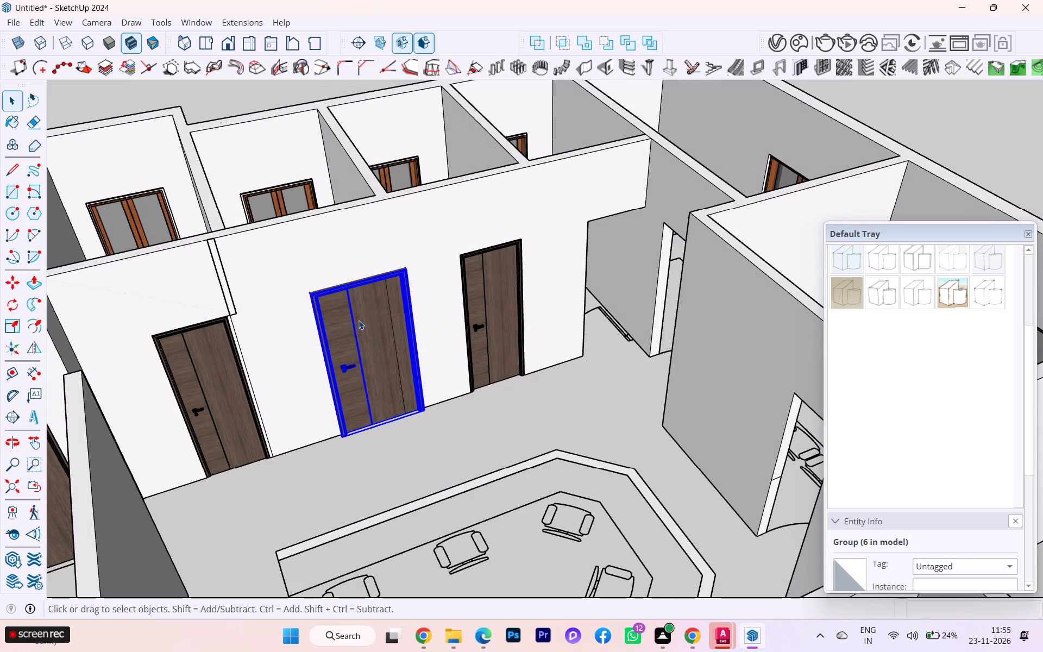
scroll(364, 315, "up", 3)
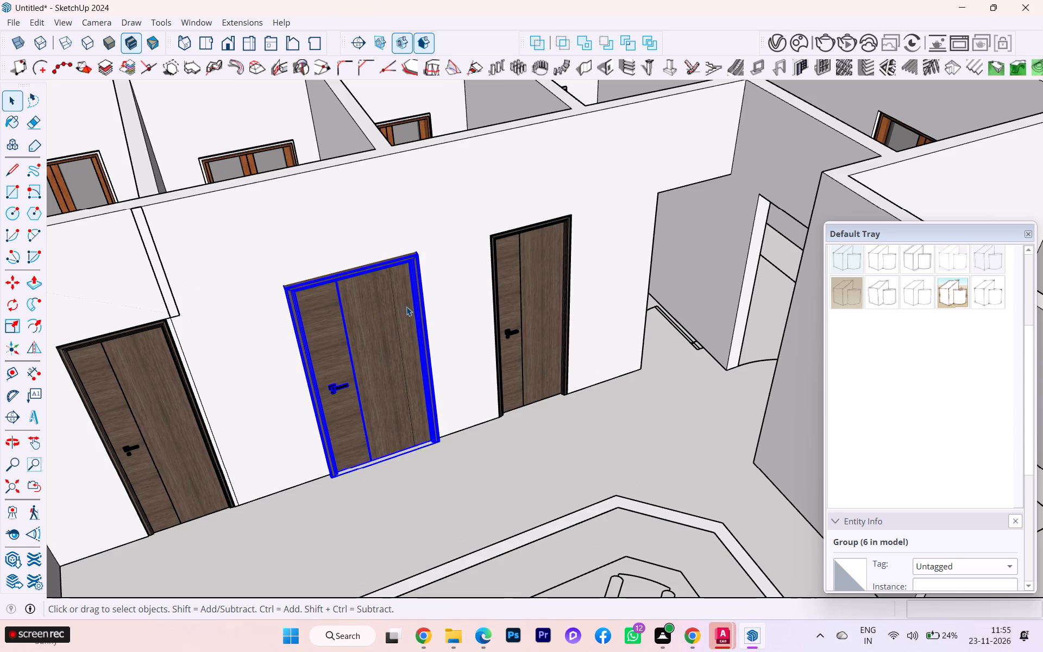
key("s")
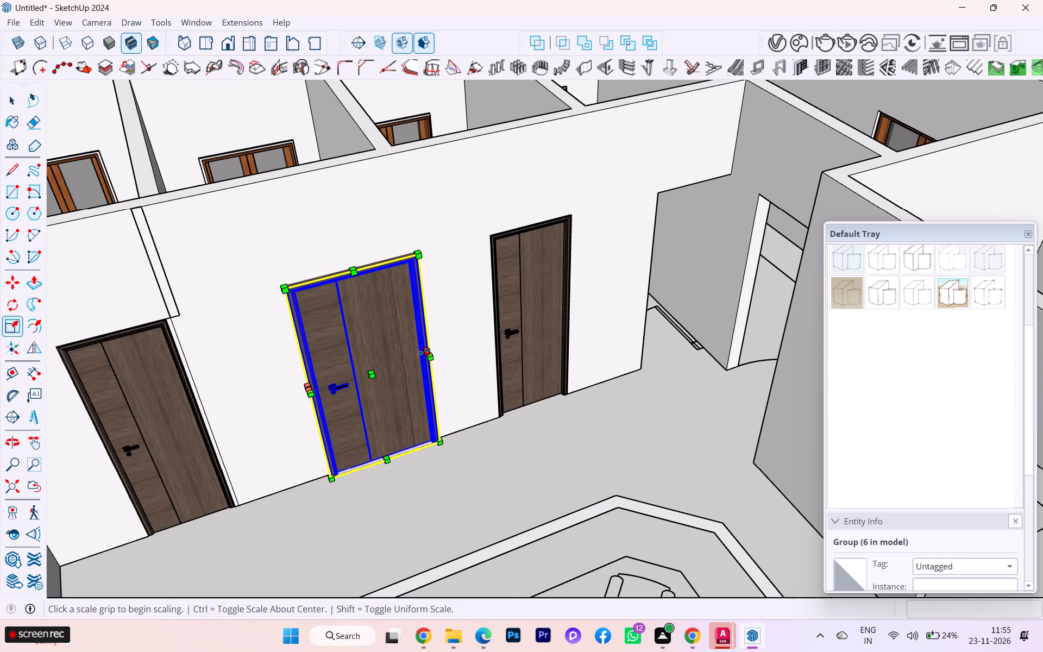
left_click(424, 352)
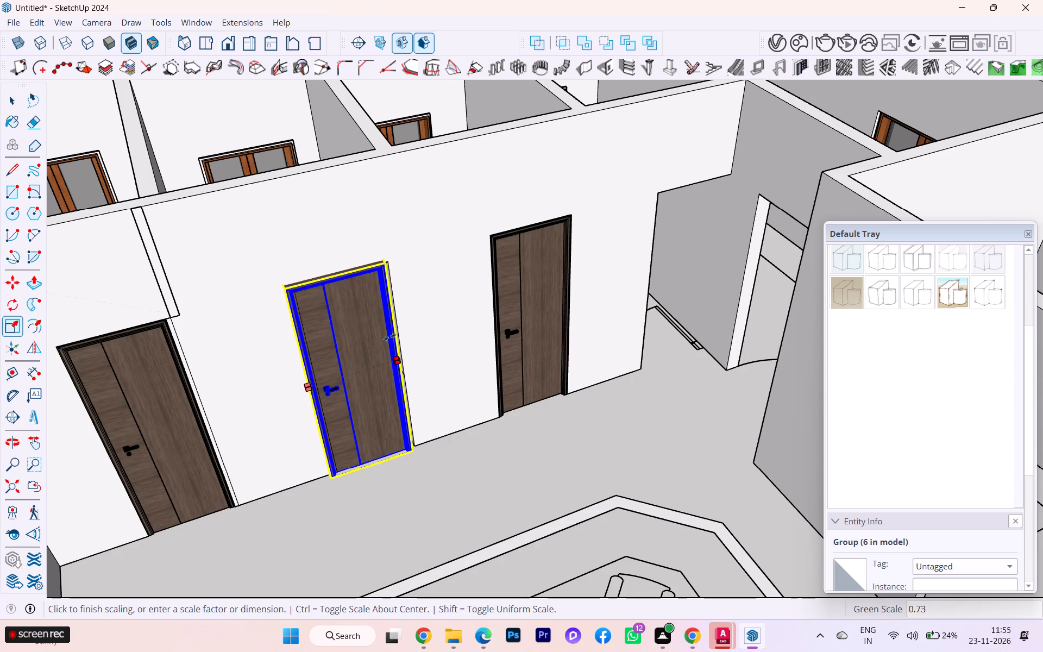
left_click(392, 334)
Scale the door from its top edge to about 2.19 in depth along red and 0.89 in height along blue.
scroll(330, 262, "up", 5)
scroll(326, 259, "down", 1)
scroll(326, 259, "up", 2)
scroll(326, 259, "down", 2)
scroll(326, 259, "up", 1)
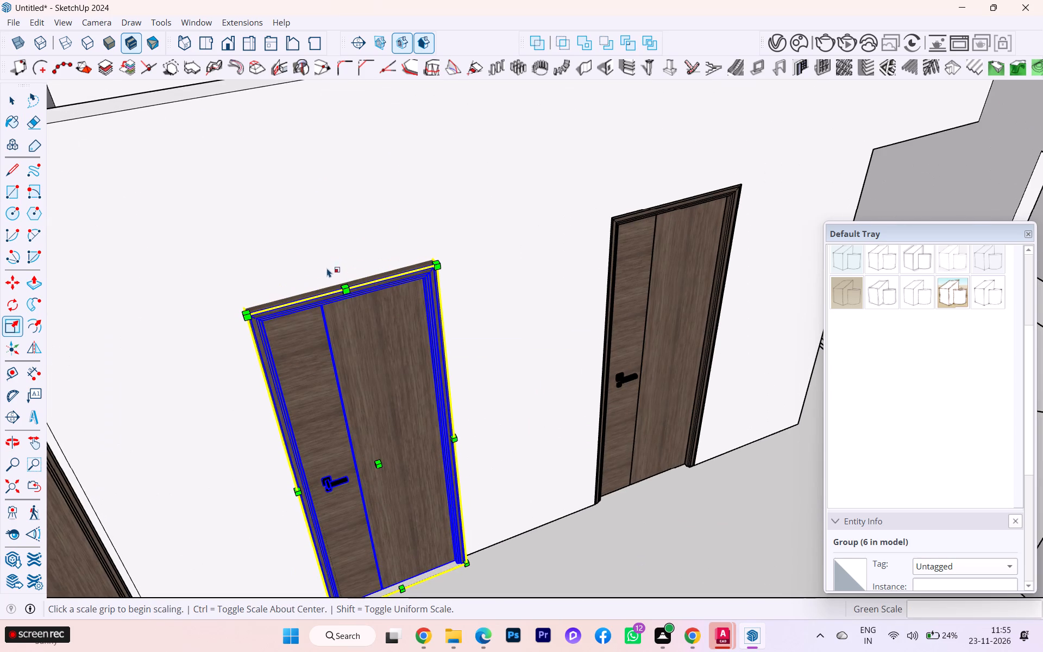
left_click(334, 275)
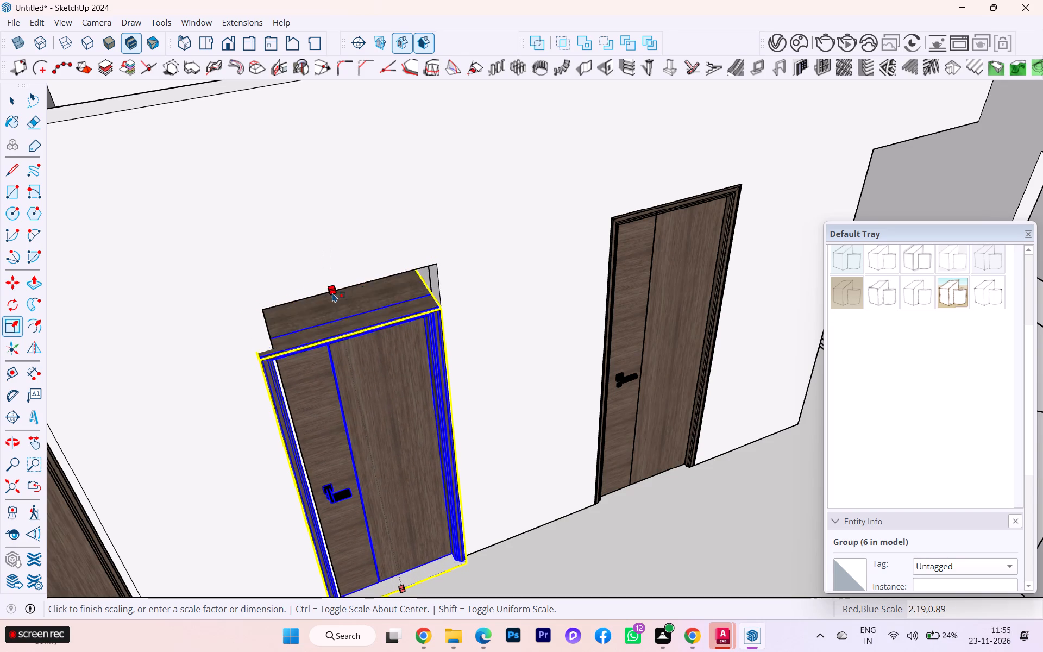
left_click(332, 293)
Scale the door's height from its top edge to about 1.12 along the blue axis to meet the opening's head.
scroll(425, 297, "up", 2)
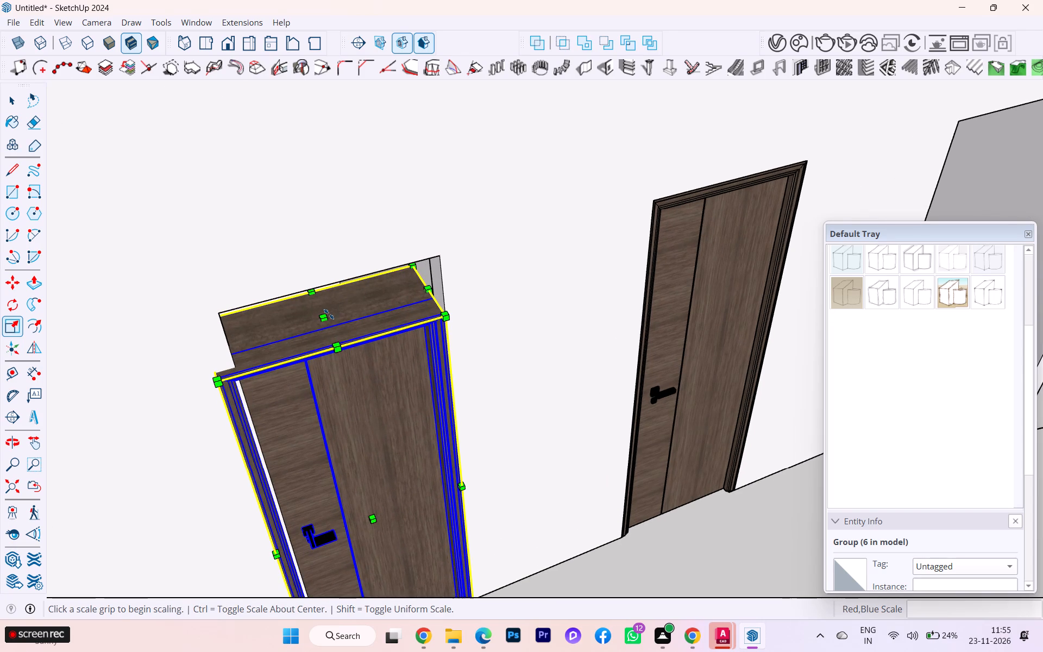
left_click(327, 316)
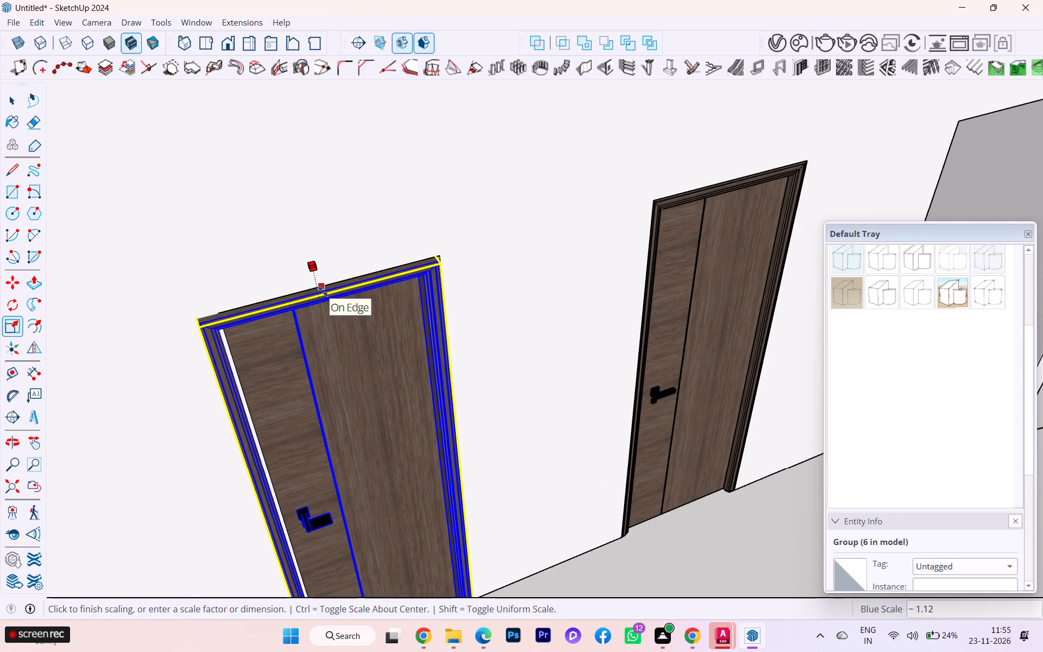
left_click(323, 291)
left_click(324, 315)
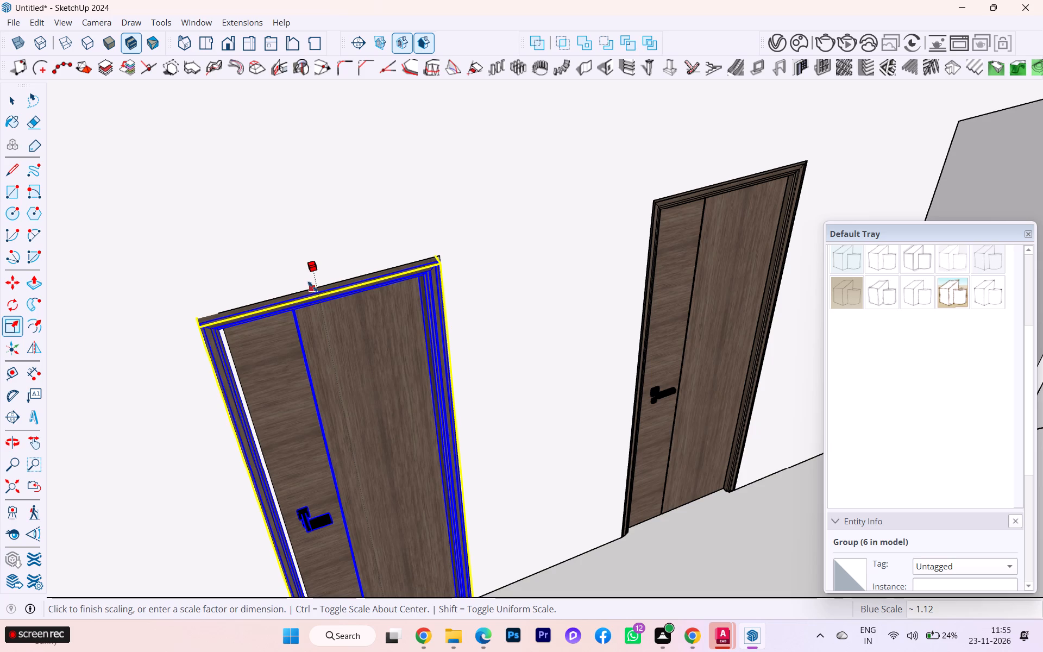
left_click(312, 286)
Scale the door's width slightly from its hinge side along the green axis to meet the opening's jamb.
scroll(398, 261, "down", 2)
middle_click_drag(399, 261, 224, 274)
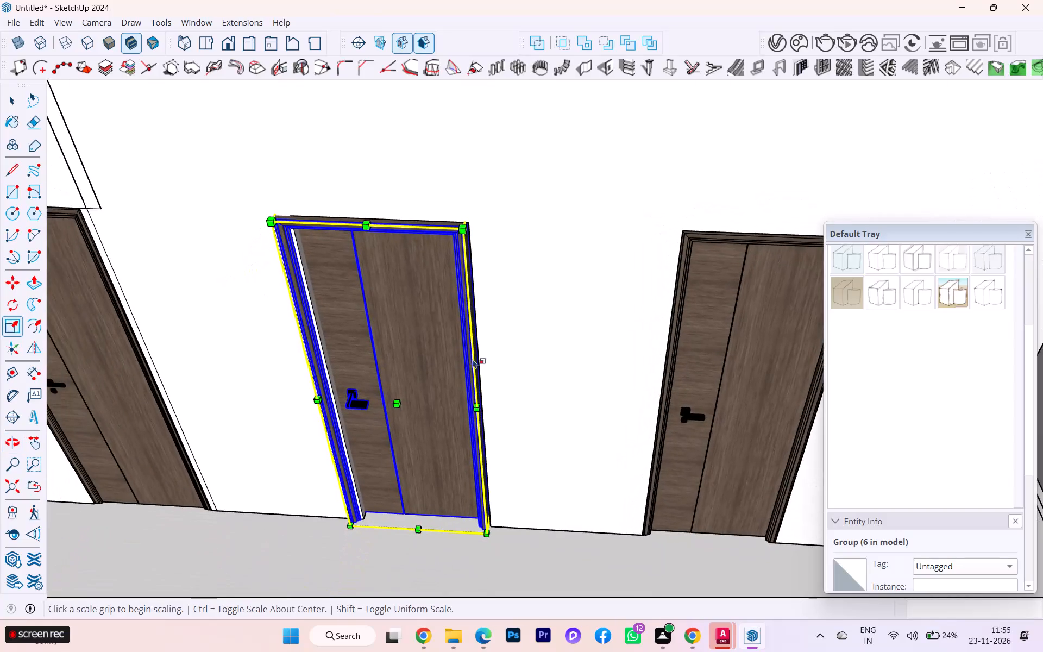
scroll(476, 361, "up", 3)
scroll(489, 372, "down", 1)
scroll(490, 372, "up", 4)
middle_click_drag(477, 404, 519, 396)
scroll(505, 407, "up", 1)
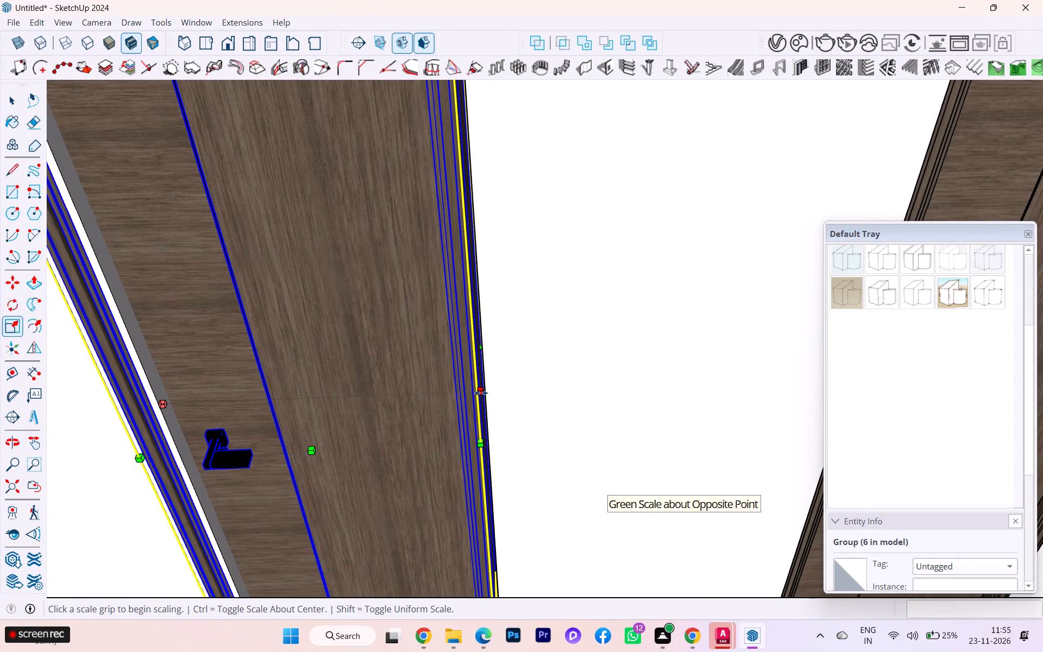
left_click(481, 393)
left_click(486, 387)
Scale the door's width from its handle side to about 0.92 along the green axis to meet the opposite jamb.
scroll(563, 325, "down", 3)
scroll(564, 325, "up", 2)
scroll(564, 325, "down", 2)
middle_click_drag(332, 362, 355, 334)
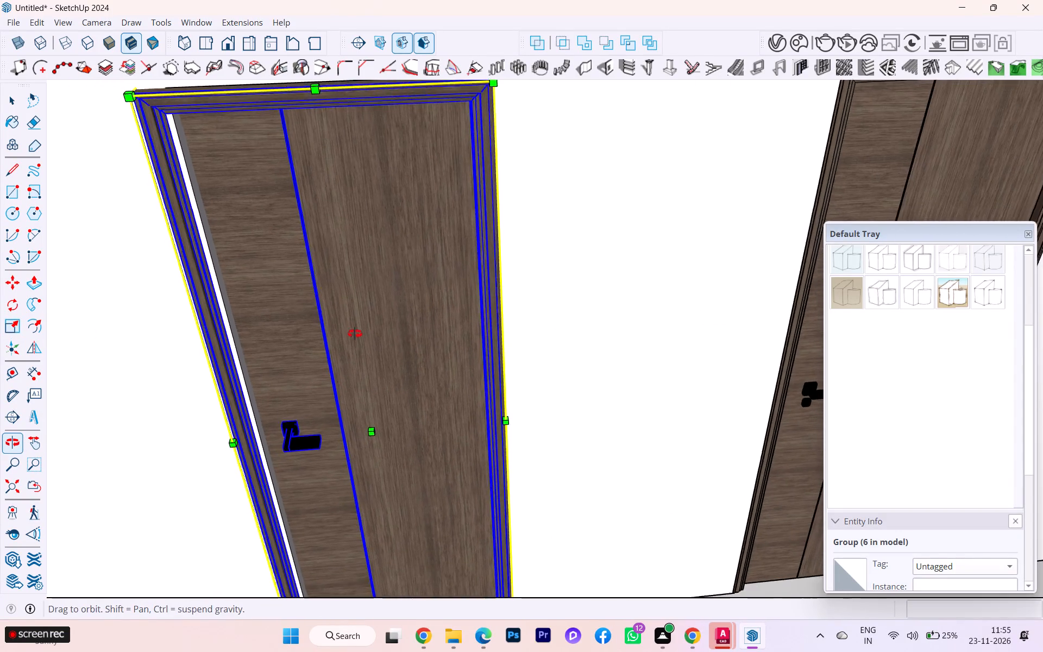
middle_click_drag(355, 334, 358, 323)
scroll(410, 316, "down", 4)
scroll(241, 188, "up", 1)
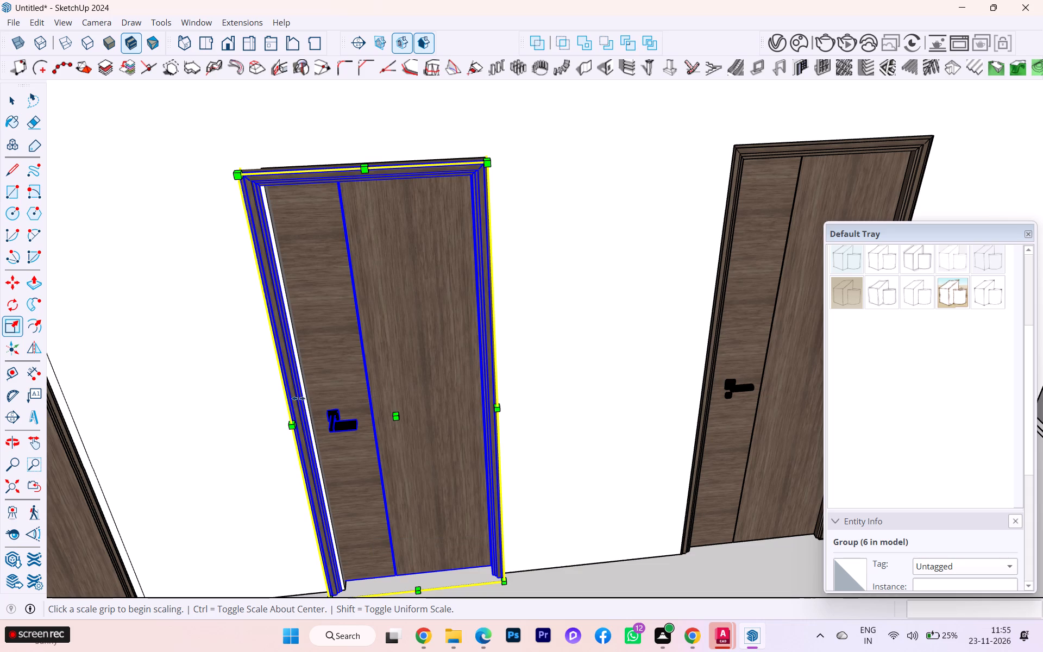
scroll(324, 392, "down", 1)
middle_click_drag(339, 392, 460, 392)
left_click(308, 449)
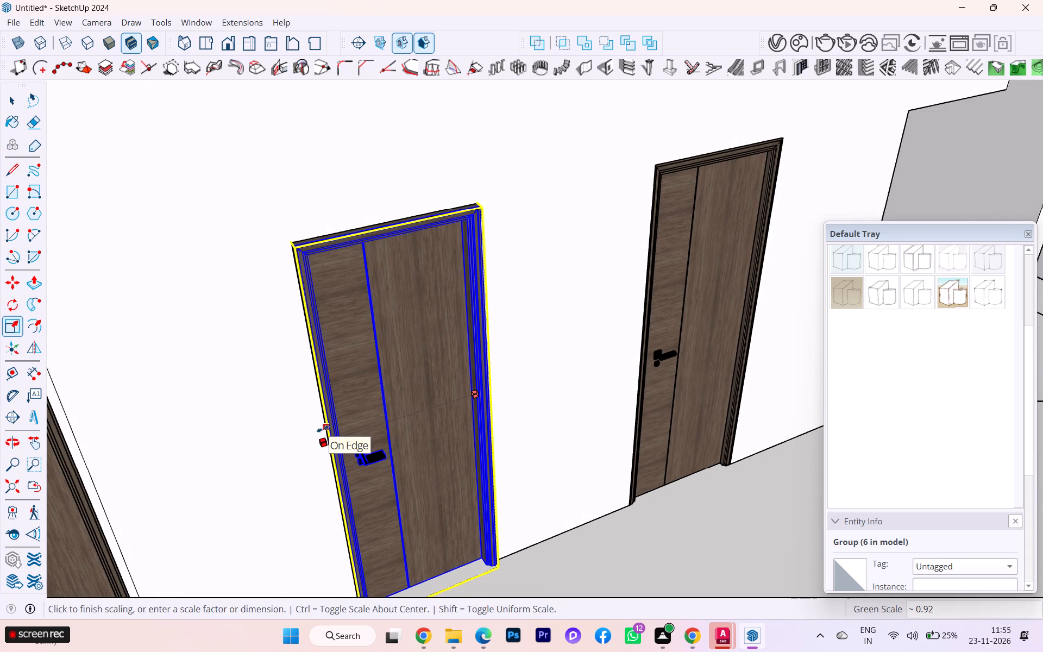
left_click(323, 429)
Scale the door's depth from its front face to 0.81 along the red axis.
scroll(320, 267, "down", 2)
middle_click_drag(321, 267, 428, 334)
scroll(427, 332, "down", 1)
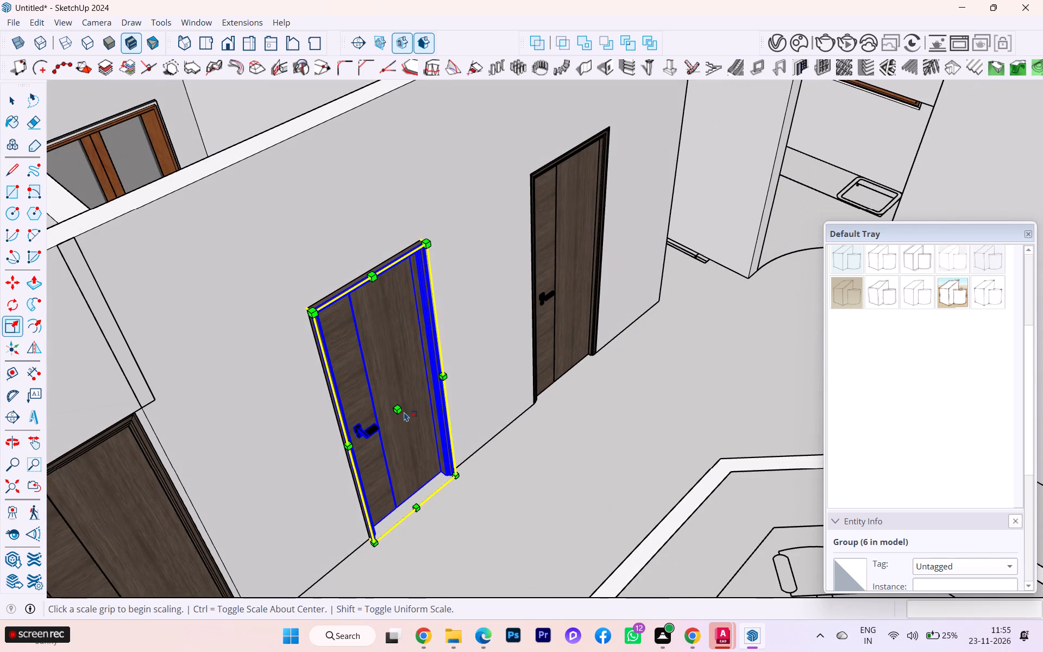
left_click(401, 410)
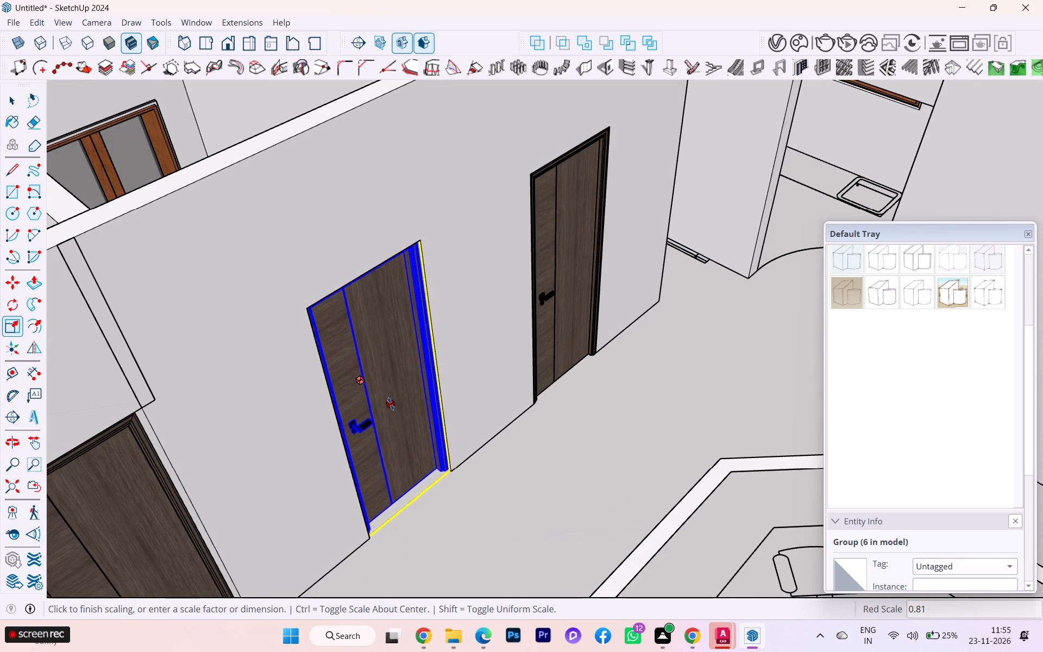
left_click(389, 404)
Move the door by its handle-side bottom corner about 2" to the opening's corner at floor level.
scroll(389, 404, "down", 1)
middle_click_drag(388, 404, 165, 416)
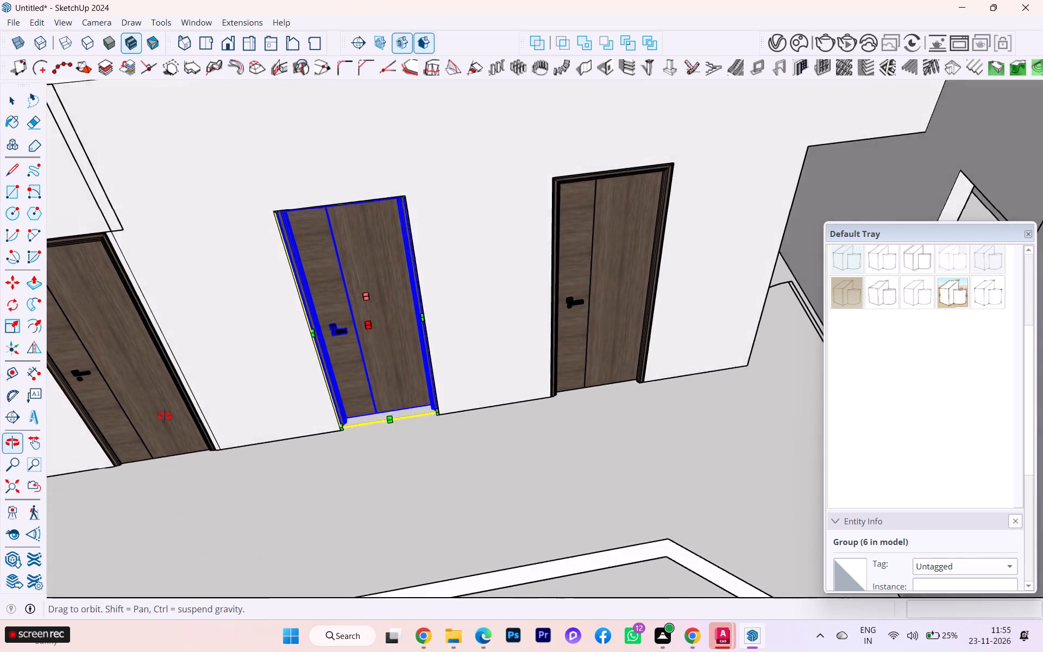
middle_click_drag(165, 416, 136, 399)
left_click(4, 276)
scroll(310, 385, "down", 2)
scroll(324, 394, "up", 3)
scroll(342, 407, "down", 1)
scroll(345, 409, "up", 4)
scroll(355, 417, "down", 1)
scroll(354, 418, "up", 5)
scroll(330, 400, "down", 3)
scroll(330, 399, "up", 7)
scroll(329, 406, "down", 3)
scroll(329, 406, "up", 2)
scroll(329, 407, "down", 5)
scroll(328, 412, "up", 2)
scroll(324, 431, "down", 1)
scroll(324, 431, "up", 6)
scroll(323, 429, "down", 3)
scroll(323, 428, "up", 2)
scroll(321, 423, "down", 2)
scroll(321, 423, "up", 3)
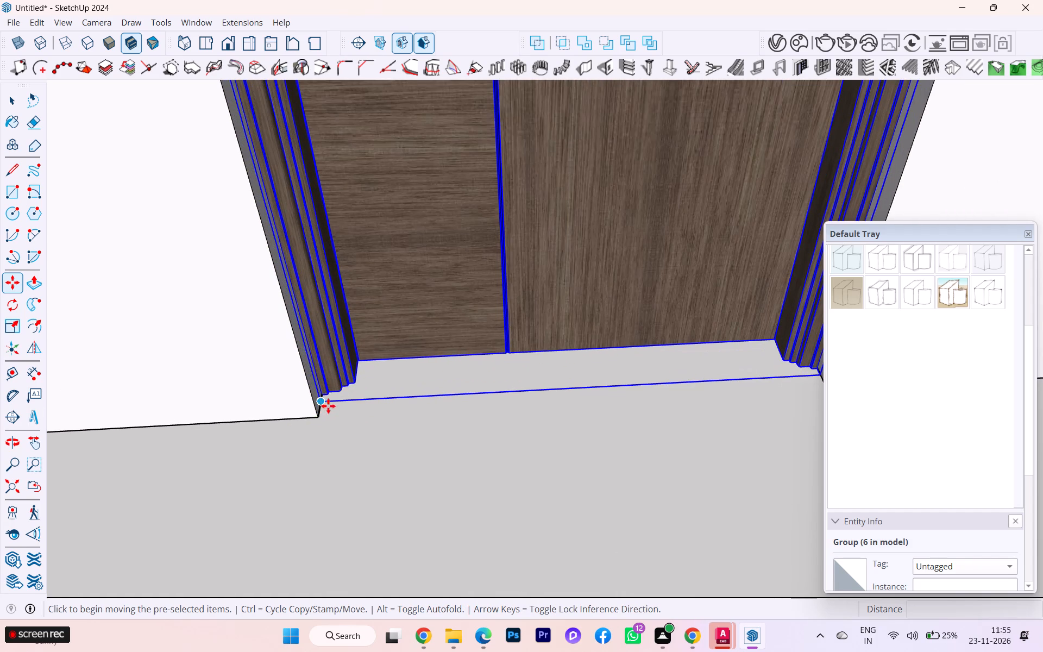
left_click(322, 396)
left_click(315, 421)
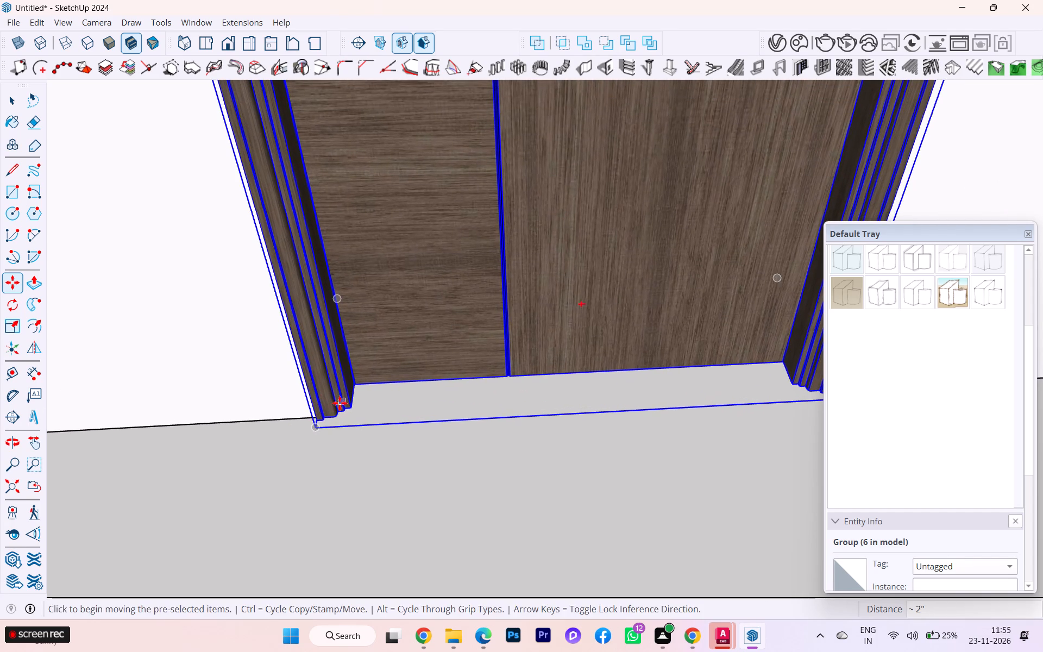
Move the door by its handle-side bottom corner about 3/16" onto the wall corner at the floor, and deselect it.
scroll(338, 404, "down", 1)
middle_click_drag(336, 407, 568, 196)
scroll(401, 438, "up", 7)
scroll(319, 487, "down", 4)
scroll(319, 487, "up", 1)
scroll(319, 487, "down", 2)
scroll(319, 487, "up", 6)
scroll(329, 505, "down", 2)
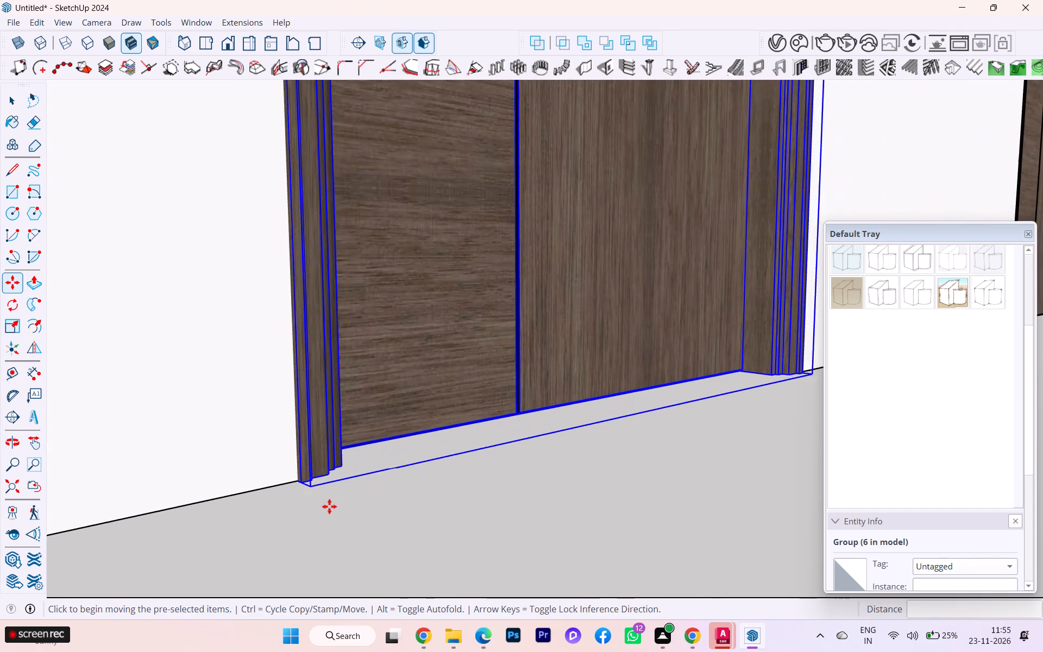
scroll(324, 496, "up", 2)
scroll(322, 494, "down", 1)
scroll(322, 493, "up", 4)
scroll(305, 481, "down", 1)
scroll(303, 481, "up", 1)
scroll(302, 481, "down", 1)
scroll(302, 481, "up", 1)
left_click(291, 480)
left_click(282, 472)
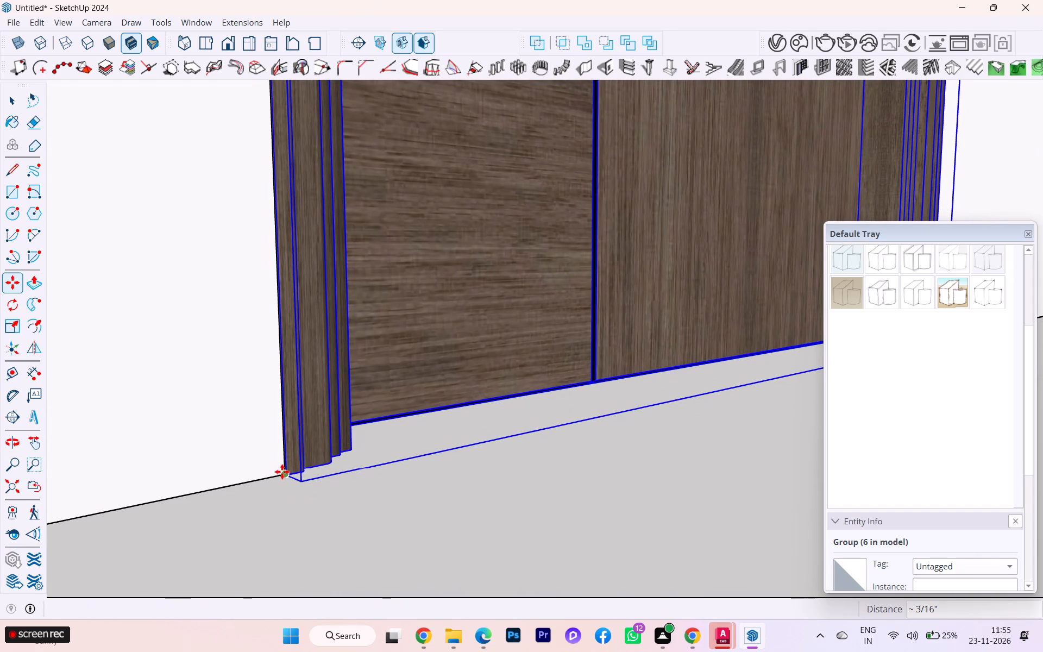
scroll(392, 421, "down", 3)
scroll(246, 397, "down", 4)
scroll(246, 397, "up", 1)
scroll(246, 397, "down", 4)
scroll(246, 397, "up", 5)
scroll(246, 397, "down", 2)
scroll(246, 397, "up", 2)
scroll(246, 397, "down", 1)
scroll(246, 397, "up", 1)
scroll(246, 397, "down", 6)
scroll(385, 392, "up", 1)
scroll(386, 393, "down", 3)
scroll(444, 400, "up", 2)
scroll(438, 407, "down", 3)
scroll(438, 407, "up", 6)
scroll(437, 408, "down", 1)
scroll(436, 409, "up", 1)
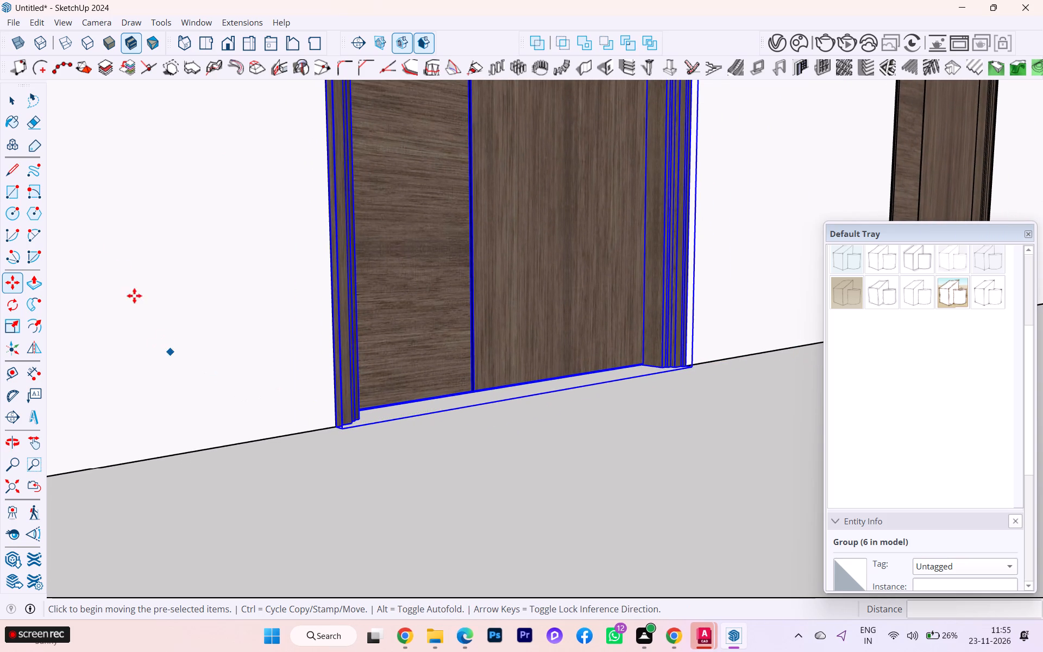
left_click(6, 104)
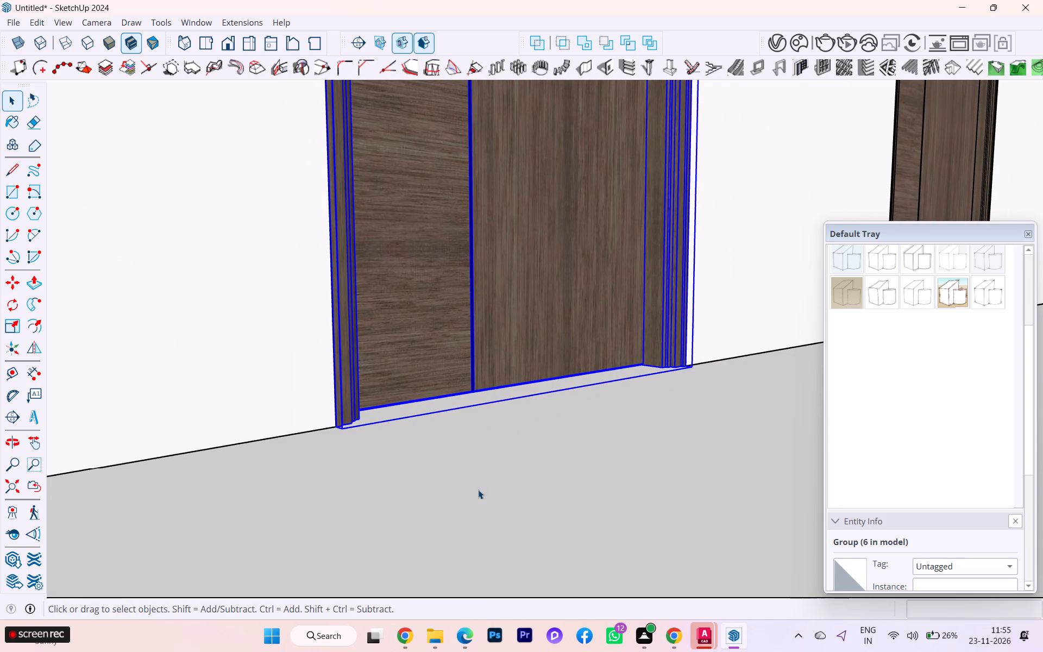
left_click(478, 490)
Examine the corridor doors and the whole model in overview to check the placed doors and the remaining openings.
scroll(406, 400, "down", 12)
scroll(337, 375, "up", 1)
scroll(337, 375, "down", 3)
scroll(340, 375, "up", 1)
scroll(340, 375, "down", 2)
middle_click_drag(342, 386, 233, 451)
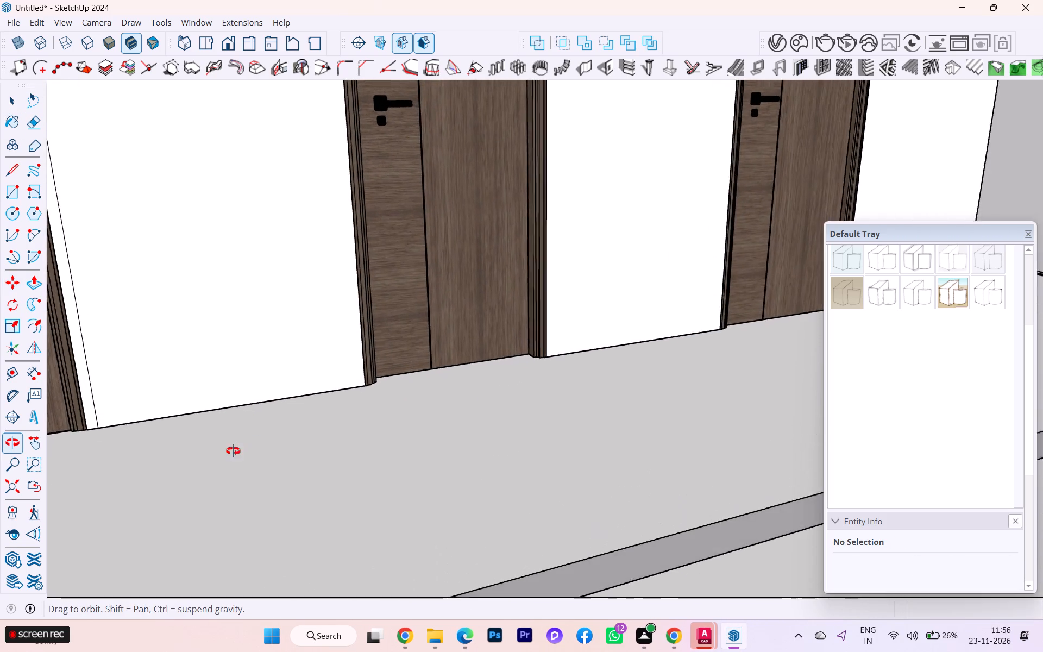
middle_click_drag(233, 451, 233, 452)
scroll(261, 468, "down", 11)
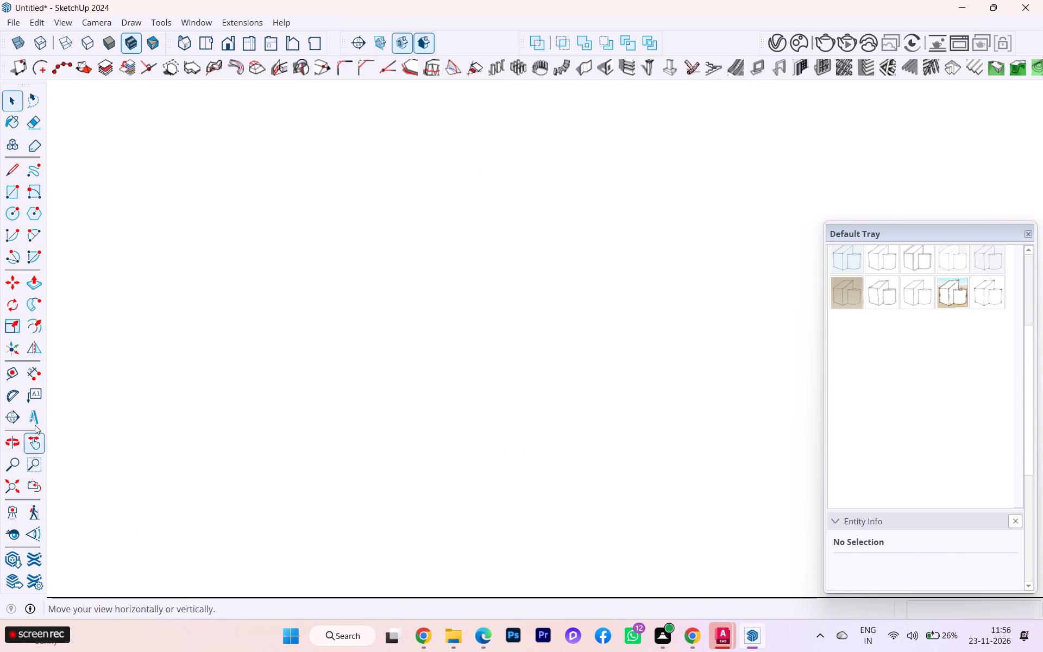
left_click(8, 485)
scroll(153, 465, "down", 3)
scroll(325, 462, "down", 1)
middle_click_drag(326, 461, 272, 509)
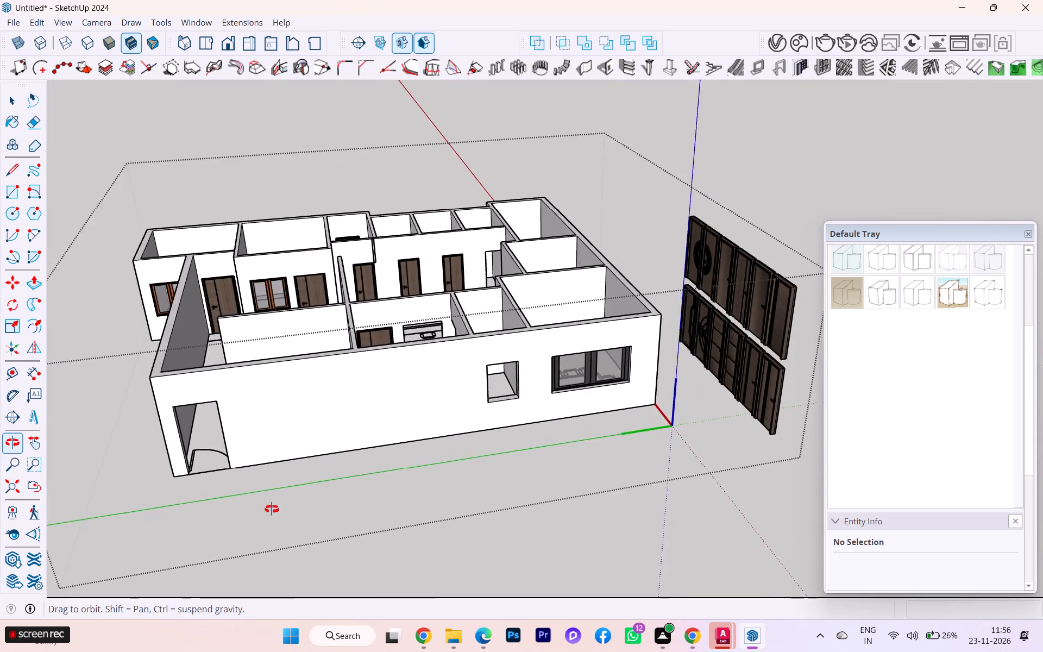
middle_click_drag(272, 509, 261, 550)
scroll(239, 315, "up", 6)
scroll(422, 337, "down", 2)
scroll(422, 337, "up", 3)
middle_click_drag(322, 303, 369, 342)
scroll(322, 303, "down", 1)
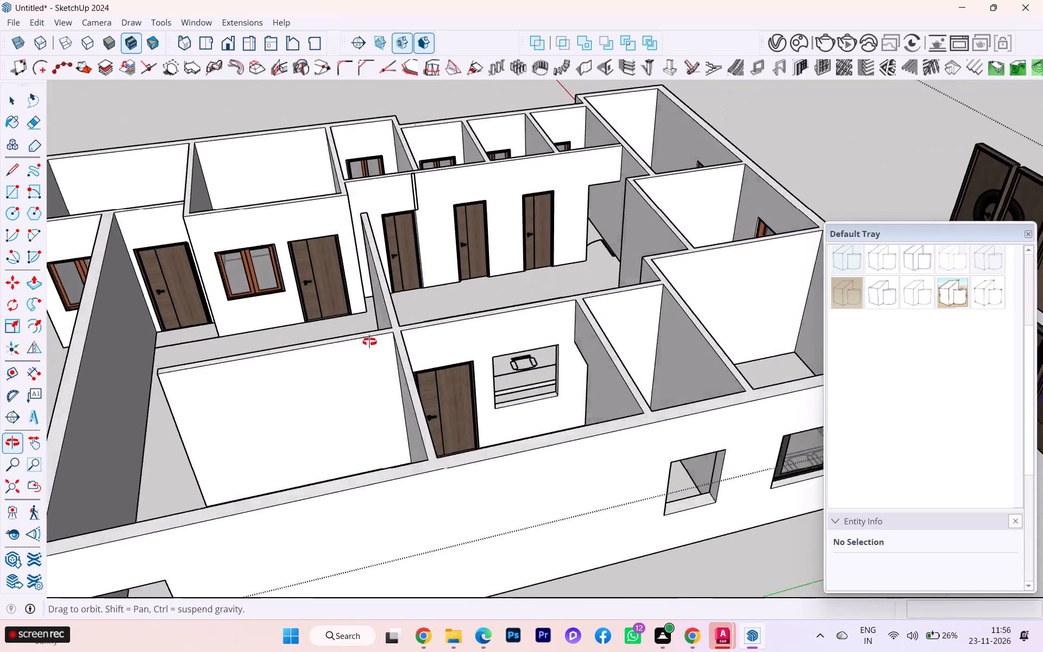
Scale the width of the door in the recessed wall beside the interior window to about 1.00 along the green axis.
middle_click_drag(369, 342, 357, 391)
scroll(250, 259, "up", 4)
scroll(373, 350, "up", 1)
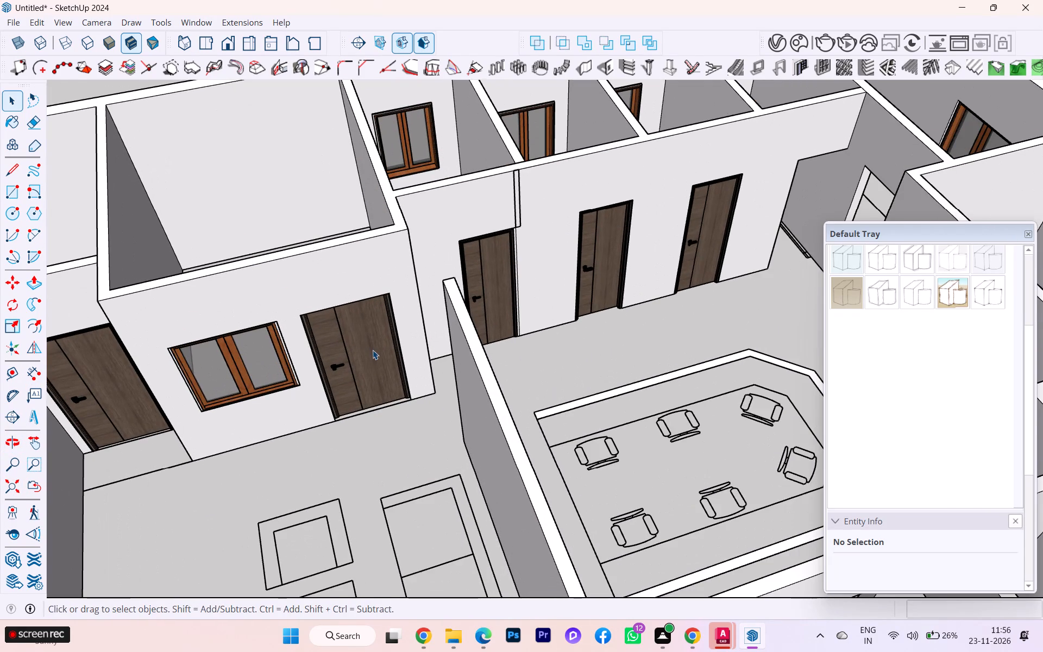
scroll(373, 350, "down", 3)
middle_click_drag(142, 345, 249, 296)
scroll(278, 321, "up", 1)
scroll(278, 322, "down", 3)
scroll(279, 322, "up", 1)
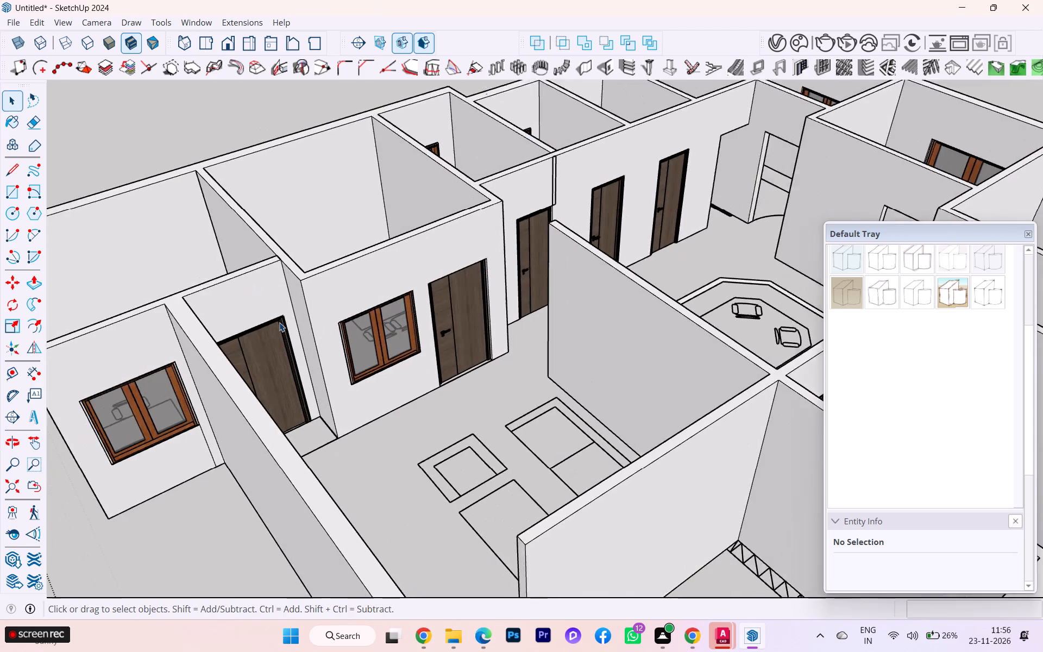
scroll(279, 322, "up", 4)
scroll(266, 330, "down", 1)
scroll(267, 330, "up", 10)
left_click(260, 343)
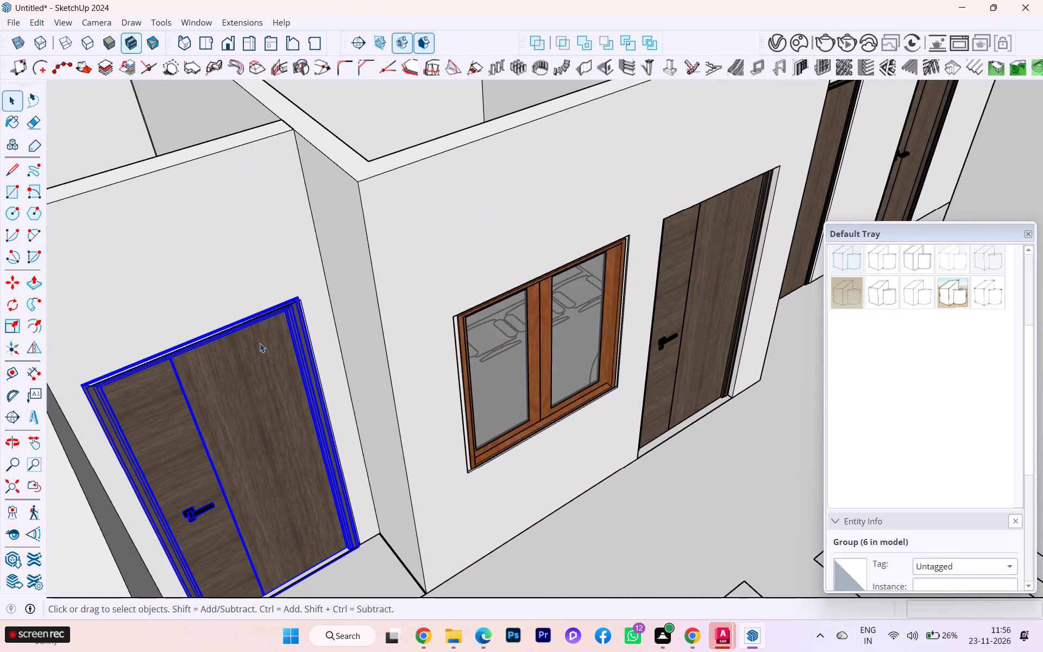
key("s")
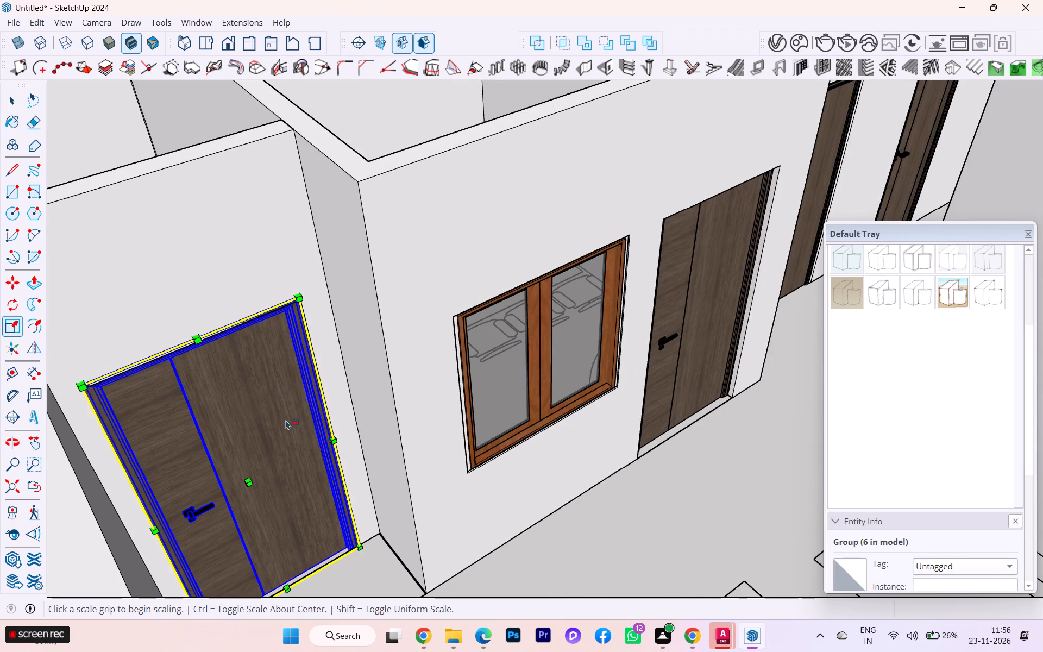
left_click(328, 434)
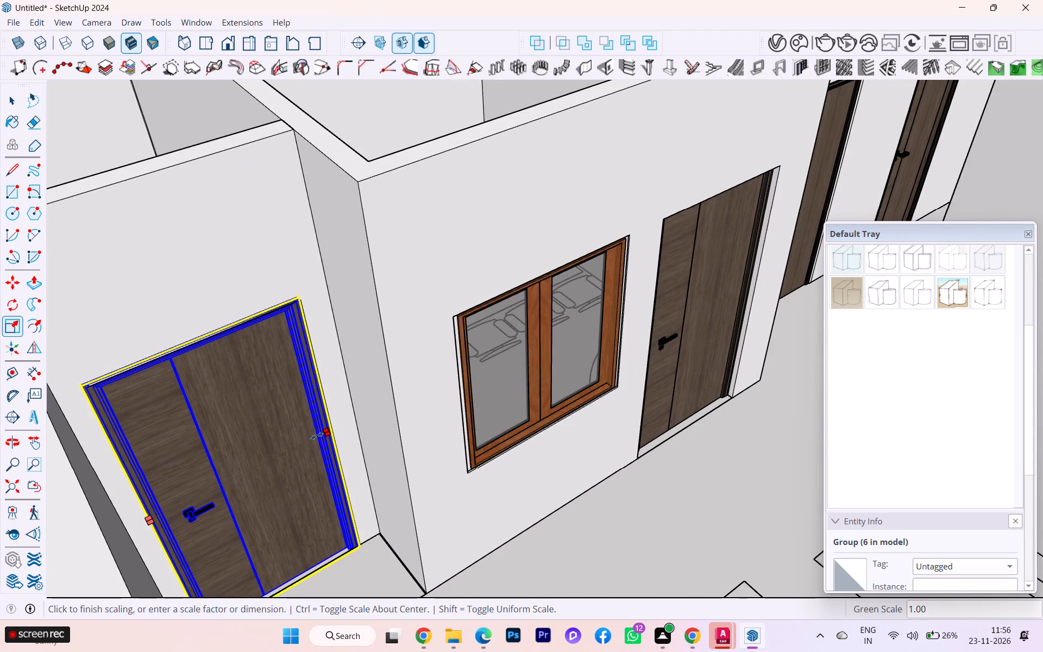
left_click(317, 436)
Scale the same door's height from its top edge to about 0.99 along the blue axis, and deselect it.
scroll(330, 252, "down", 4)
scroll(202, 307, "up", 2)
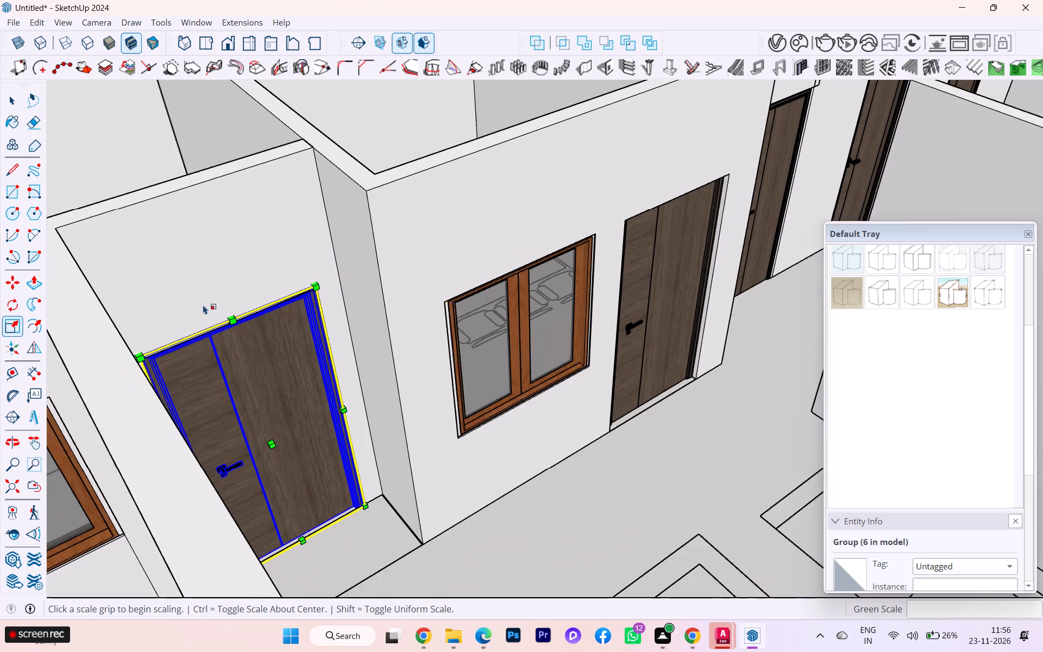
scroll(203, 305, "up", 3)
left_click(233, 316)
left_click(237, 326)
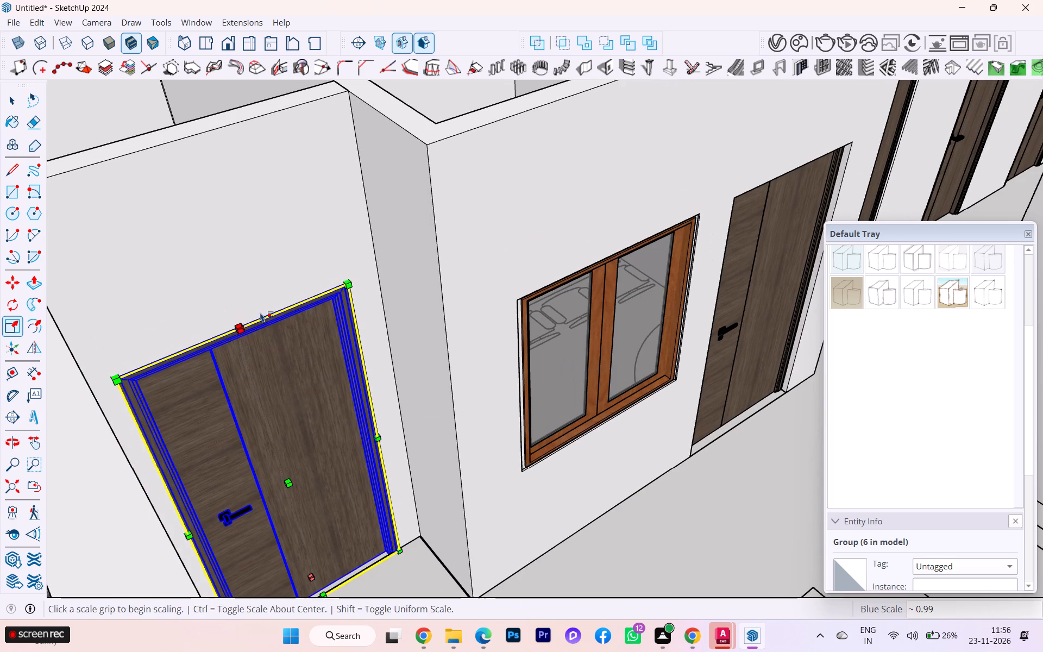
scroll(311, 279, "down", 2)
scroll(312, 278, "up", 2)
scroll(312, 277, "down", 2)
scroll(313, 277, "up", 1)
scroll(313, 277, "down", 1)
scroll(362, 283, "up", 3)
scroll(363, 283, "down", 2)
scroll(363, 284, "up", 1)
scroll(364, 285, "down", 3)
scroll(366, 289, "up", 2)
scroll(367, 289, "down", 1)
scroll(422, 271, "down", 5)
scroll(422, 271, "up", 1)
scroll(422, 271, "down", 6)
scroll(422, 271, "up", 1)
scroll(422, 271, "down", 2)
scroll(422, 271, "up", 1)
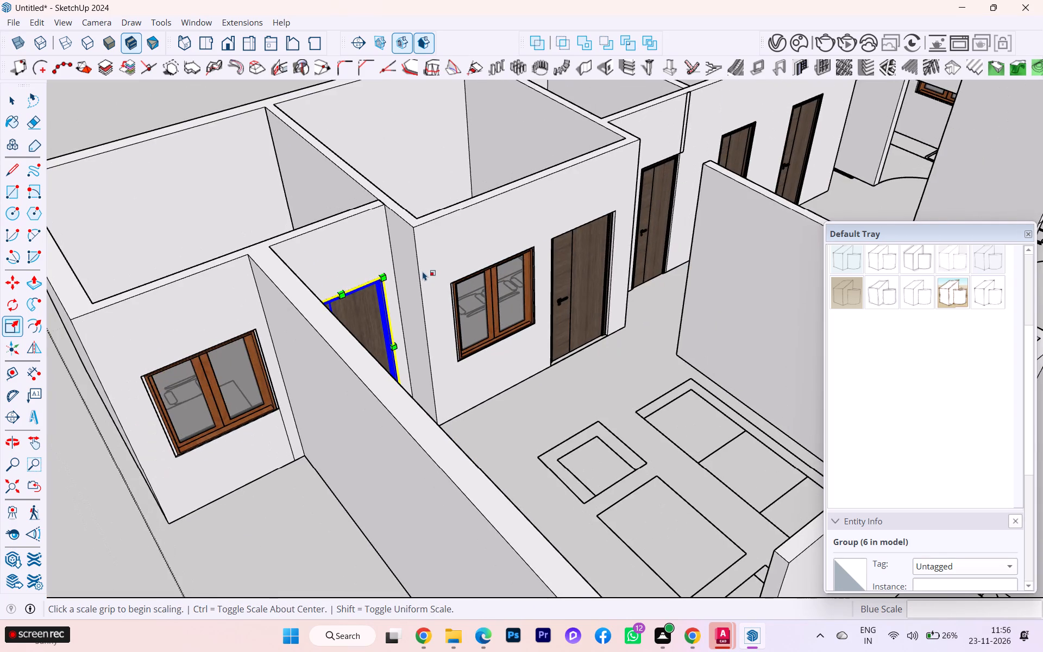
scroll(423, 271, "down", 3)
middle_click_drag(410, 280, 312, 298)
left_click(16, 93)
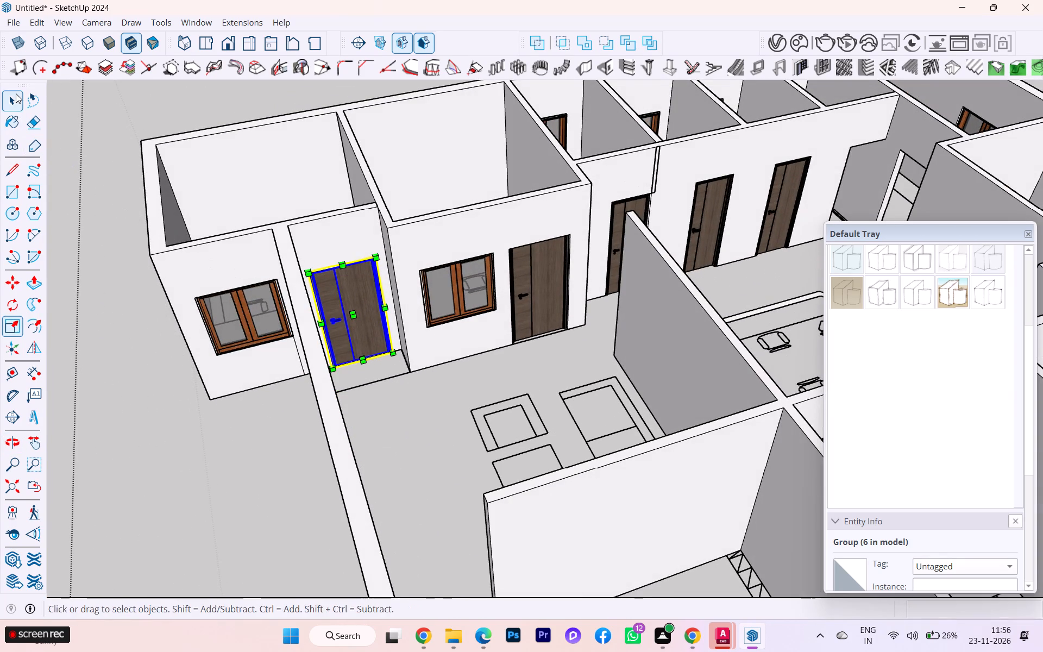
left_click(110, 156)
Examine the interior doors and windows across the model to check their fit and find openings still without a door.
scroll(152, 234, "down", 1)
scroll(152, 234, "up", 2)
scroll(152, 239, "down", 7)
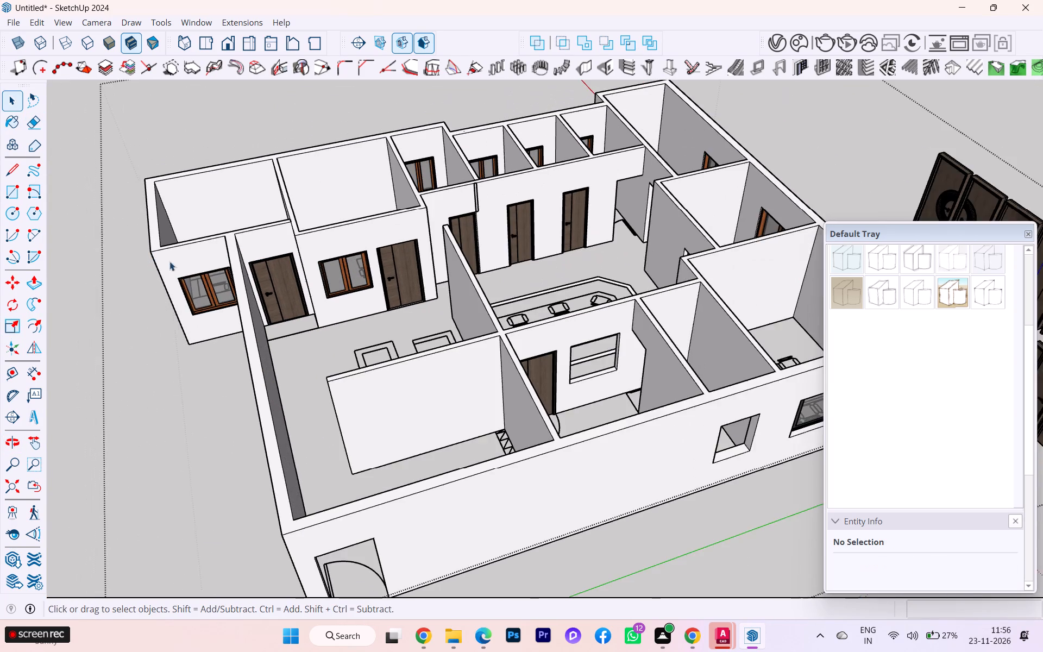
scroll(354, 258, "up", 13)
scroll(341, 257, "down", 2)
scroll(331, 258, "up", 1)
scroll(300, 260, "down", 1)
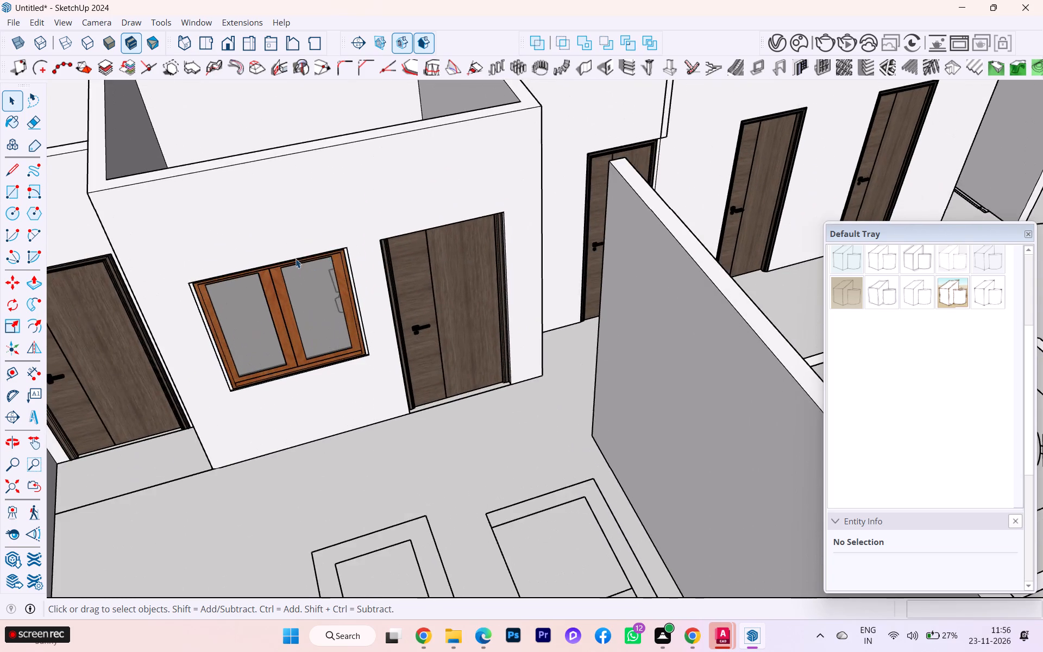
middle_click_drag(262, 258, 170, 265)
scroll(250, 279, "down", 6)
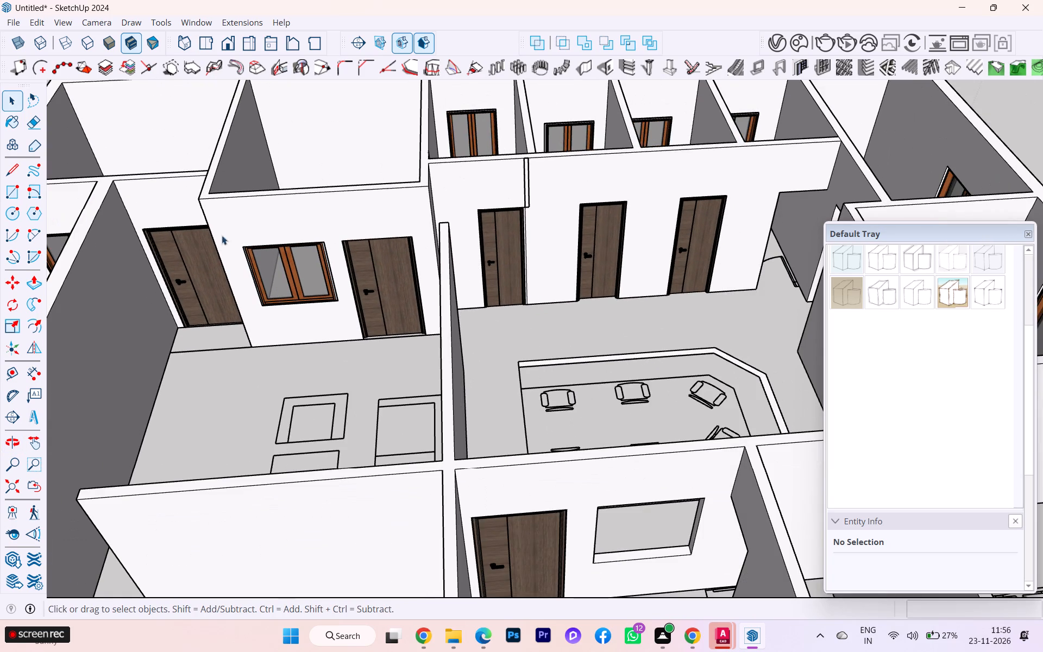
scroll(474, 202, "up", 2)
scroll(561, 206, "up", 1)
scroll(561, 206, "down", 3)
scroll(561, 206, "up", 1)
scroll(561, 206, "down", 1)
scroll(561, 206, "up", 2)
scroll(404, 214, "up", 1)
scroll(353, 214, "down", 1)
scroll(337, 214, "up", 1)
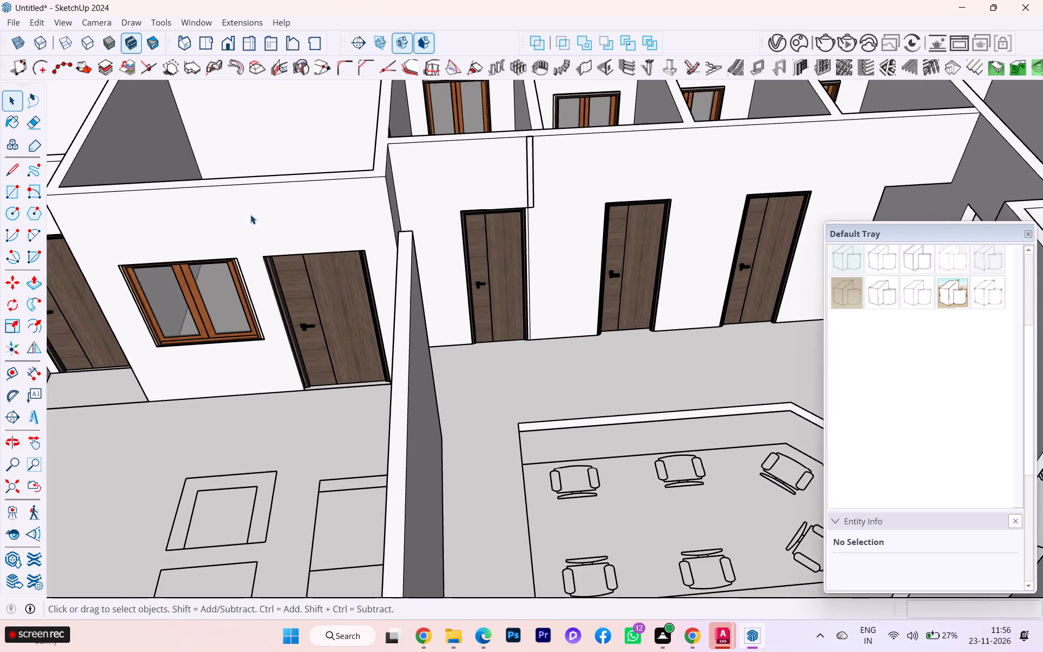
scroll(250, 215, "up", 1)
scroll(184, 215, "down", 2)
scroll(181, 216, "up", 1)
scroll(180, 216, "down", 6)
scroll(175, 217, "up", 1)
scroll(175, 217, "down", 4)
scroll(175, 218, "up", 1)
scroll(175, 218, "down", 1)
scroll(251, 221, "down", 2)
Copy the third corridor door from its handle-side bottom corner 5' 6 5/16" along the wall to the next opening's corner.
scroll(498, 205, "up", 7)
scroll(475, 260, "up", 4)
left_click(505, 270)
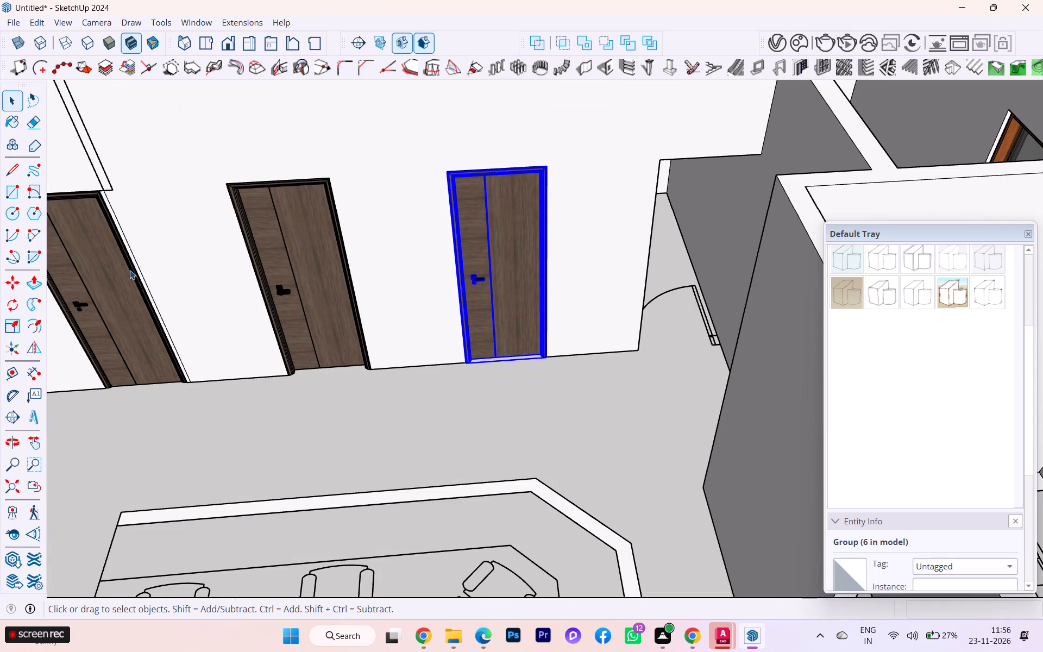
left_click(13, 286)
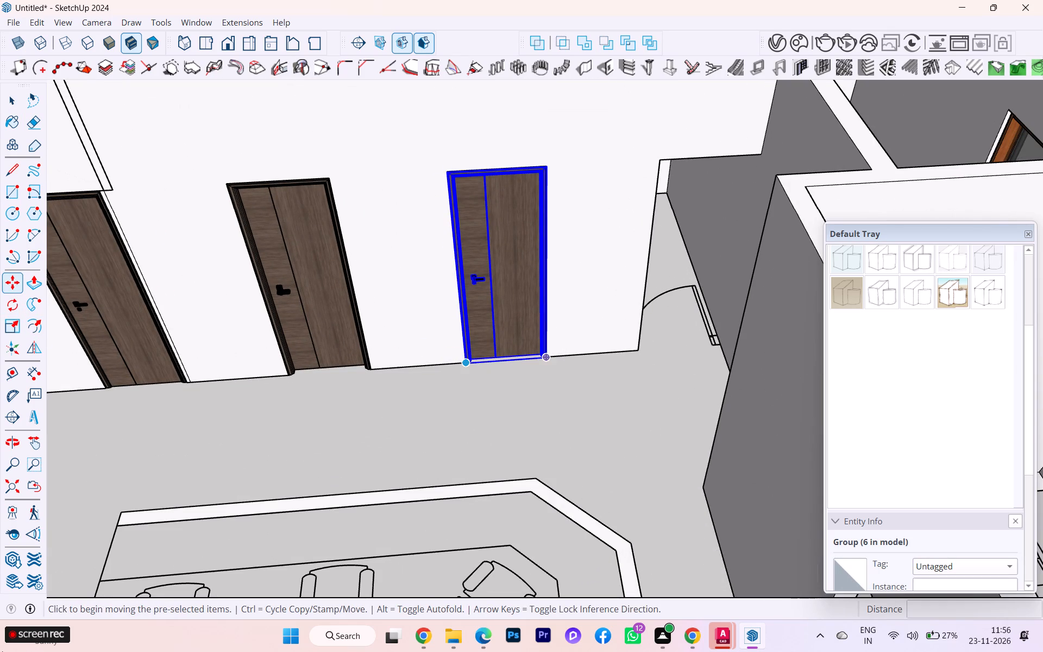
left_click(2, 651)
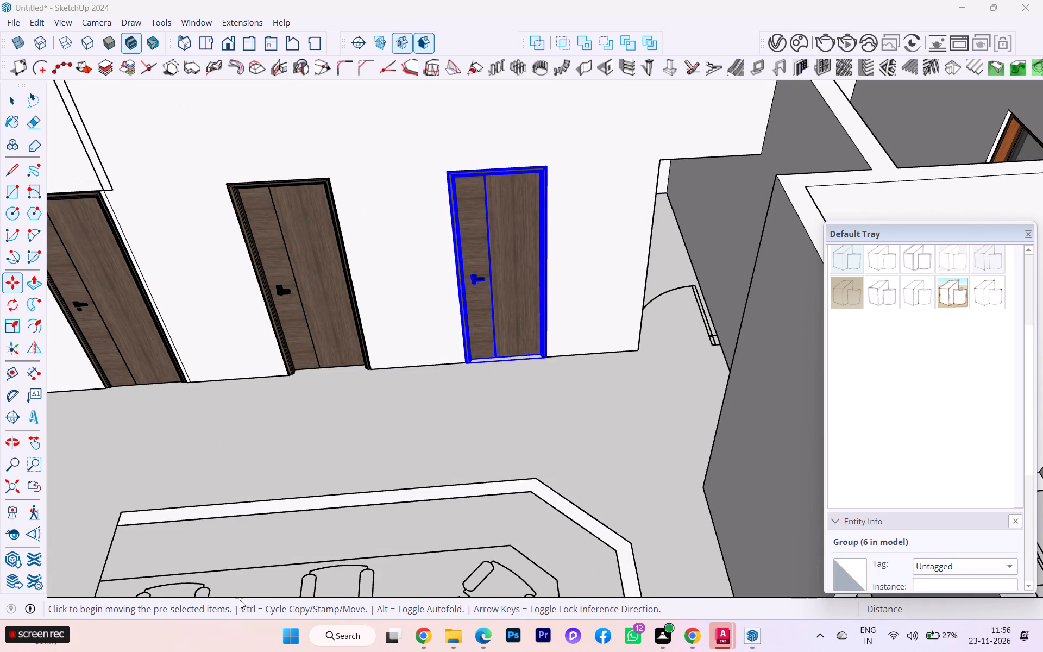
scroll(469, 360, "up", 2)
left_click(469, 360)
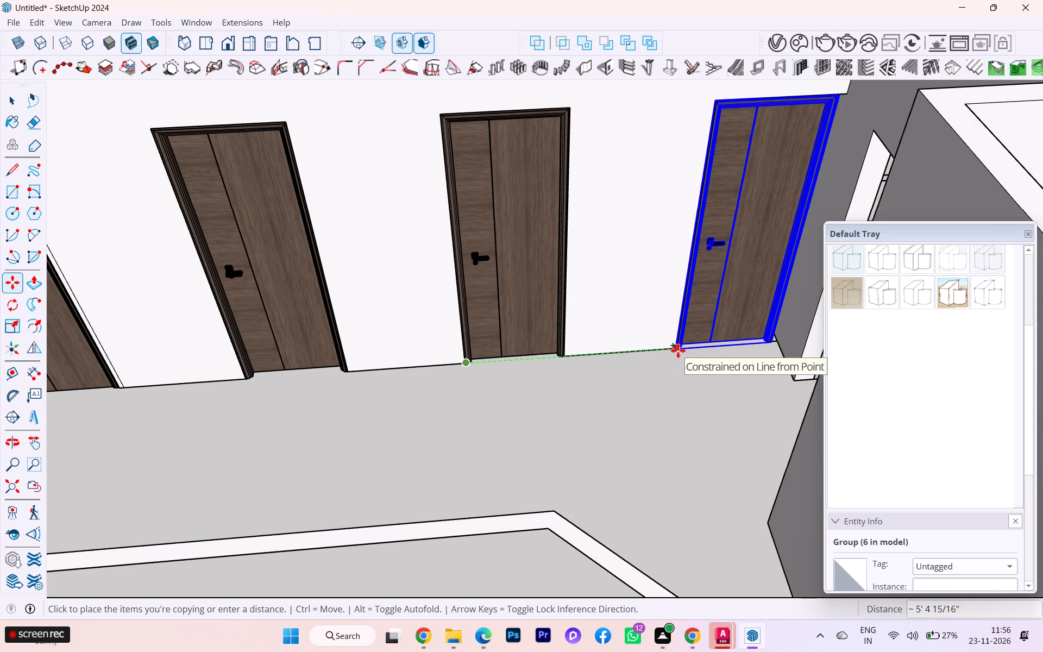
scroll(670, 350, "up", 4)
scroll(670, 350, "down", 1)
scroll(693, 343, "up", 4)
scroll(693, 343, "down", 2)
scroll(694, 343, "up", 2)
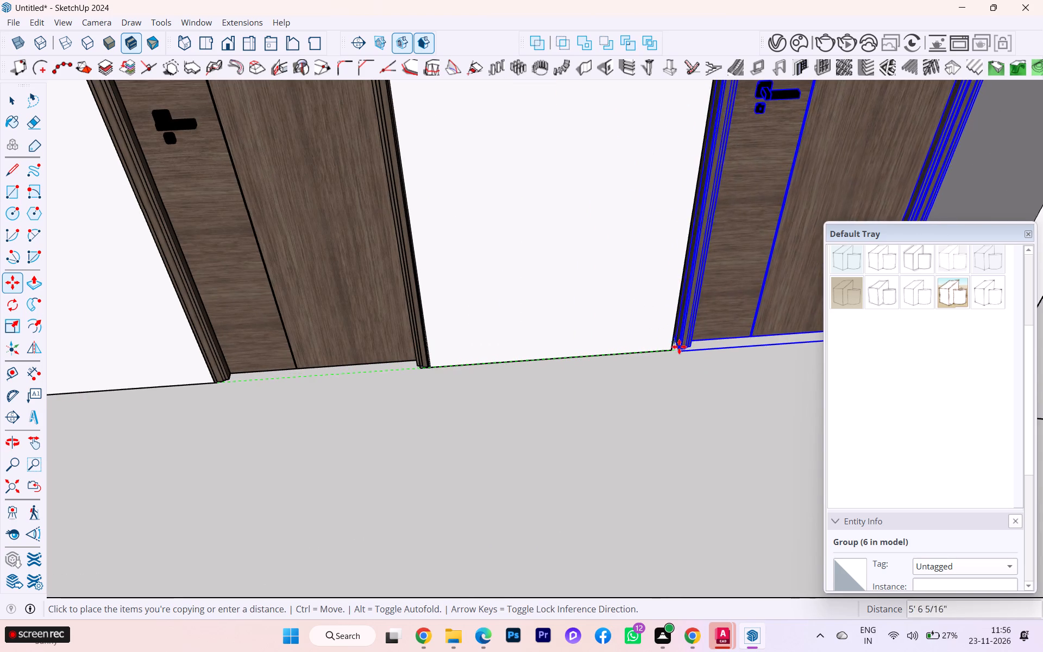
left_click(674, 350)
Scale the copied door's width to about 1.07 along the green axis toward the end wall.
scroll(433, 374, "down", 6)
scroll(324, 413, "down", 4)
middle_click_drag(375, 406, 431, 430)
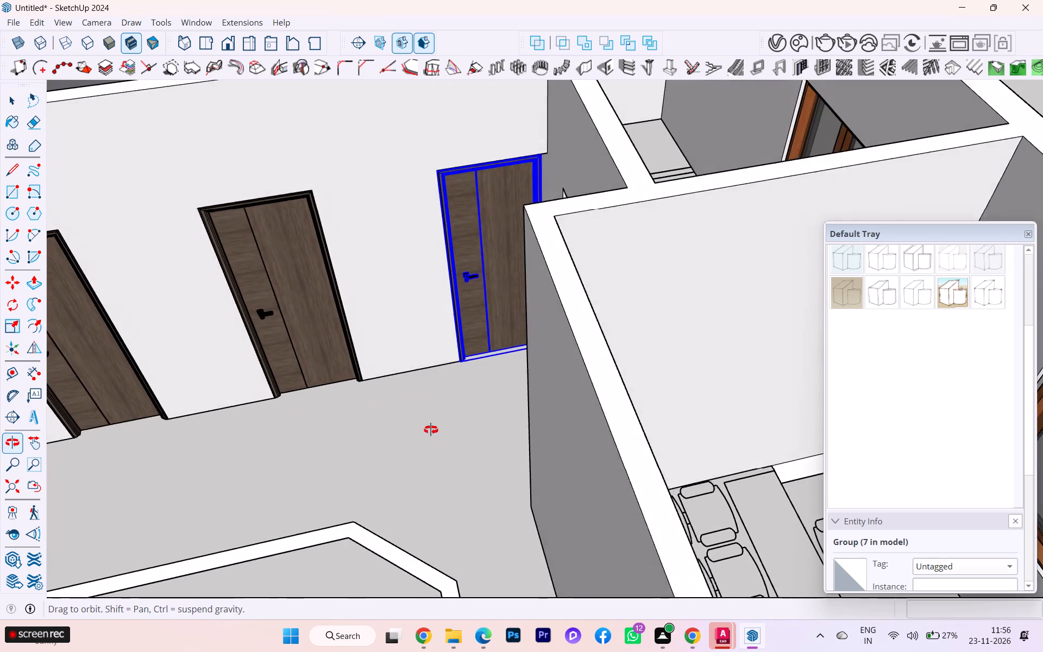
middle_click_drag(431, 430, 492, 462)
scroll(500, 53, "up", 3)
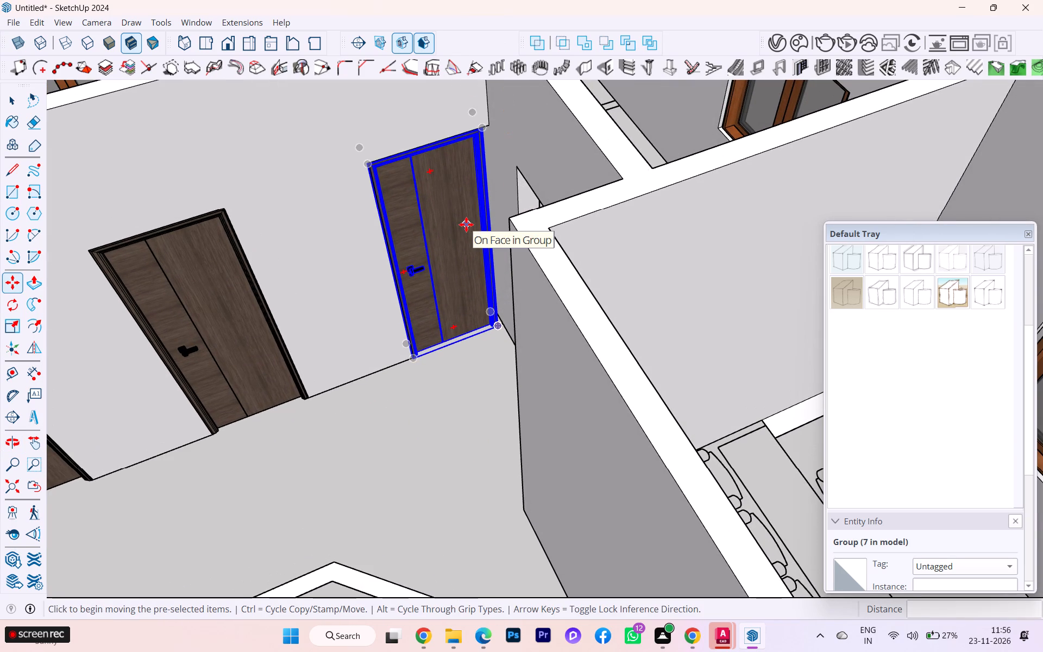
key("s")
scroll(478, 252, "up", 3)
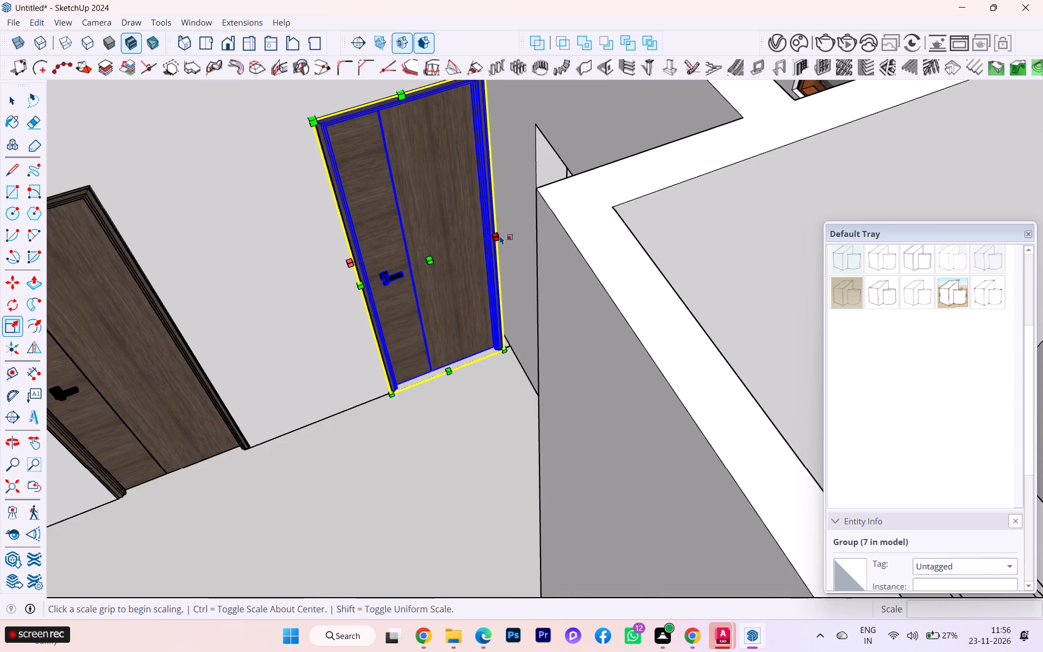
left_click(492, 226)
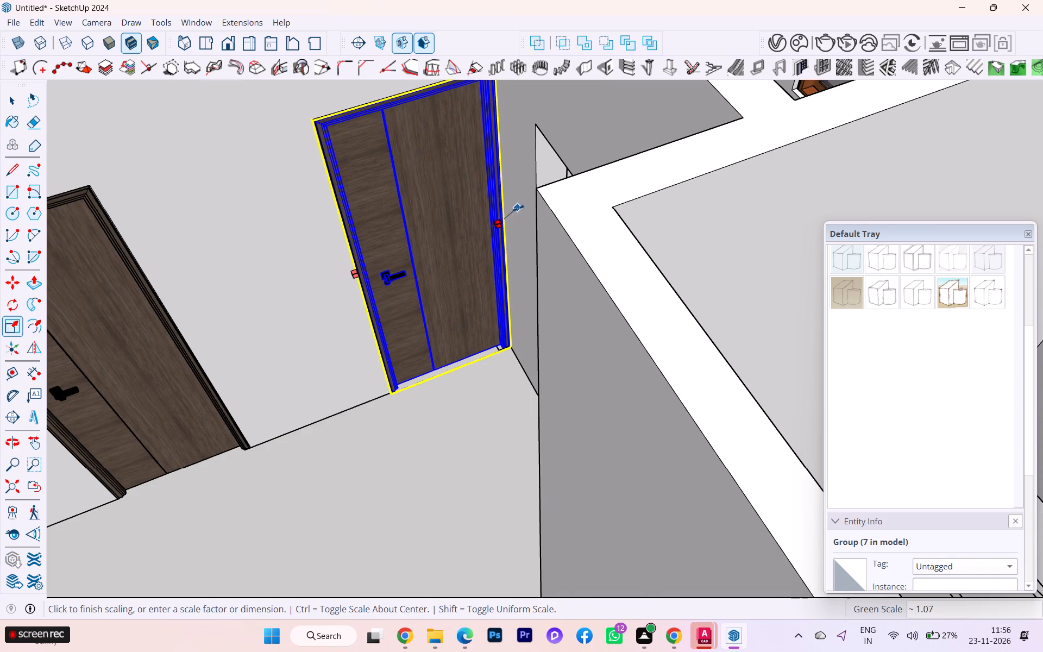
left_click(519, 208)
Scale the copied door's depth from its front face to 0.84 along the red axis.
scroll(499, 233, "down", 1)
scroll(498, 234, "up", 1)
scroll(494, 239, "down", 3)
middle_click_drag(457, 257, 395, 239)
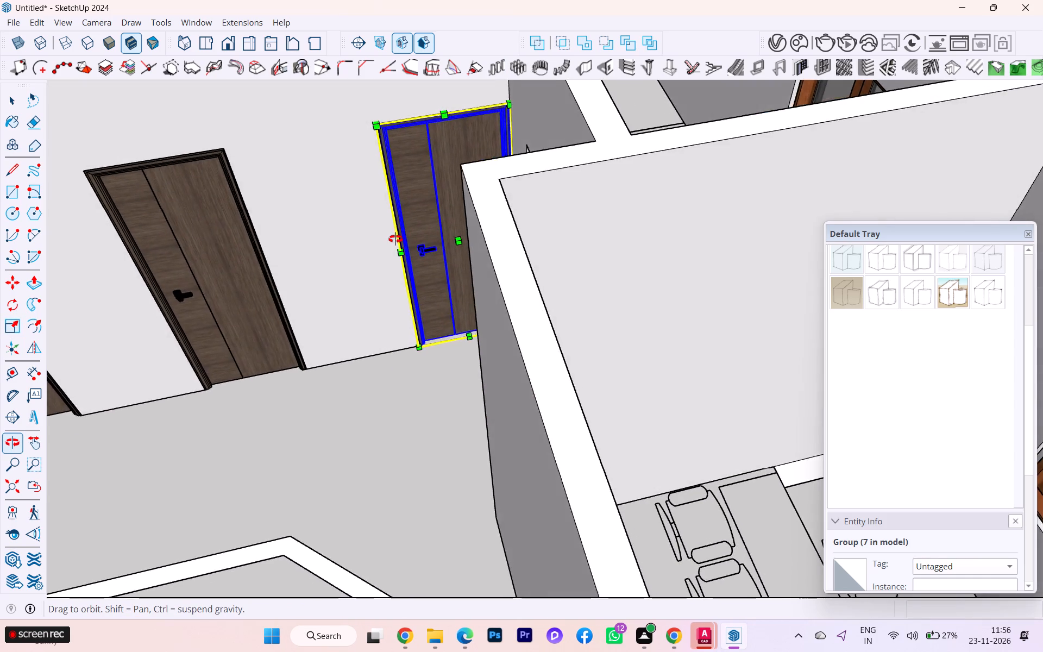
middle_click_drag(395, 239, 551, 347)
scroll(438, 276, "up", 2)
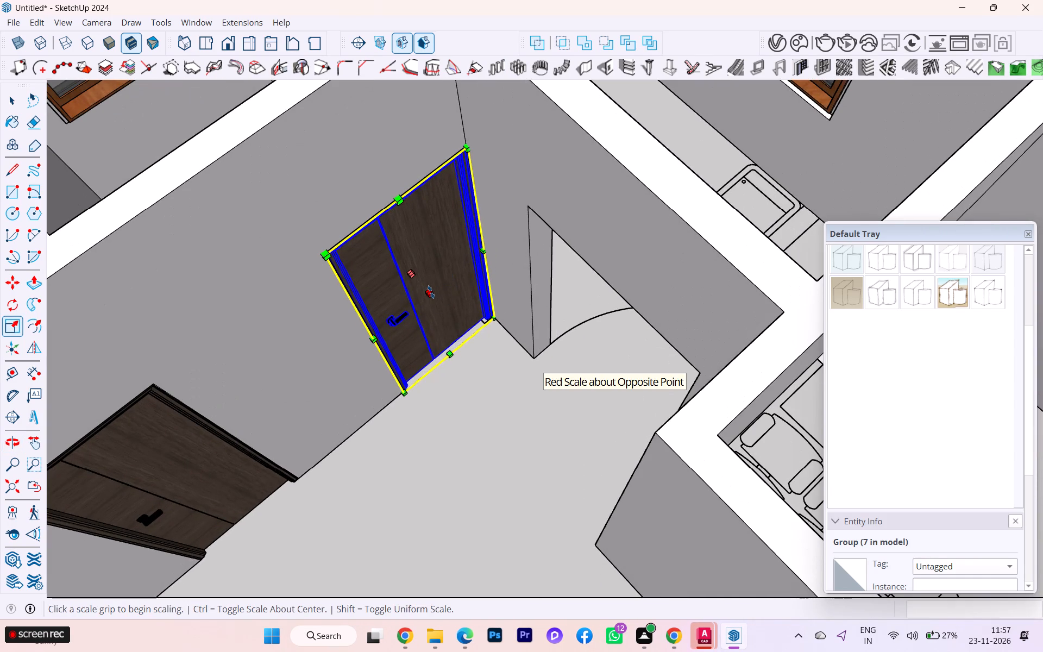
left_click(431, 292)
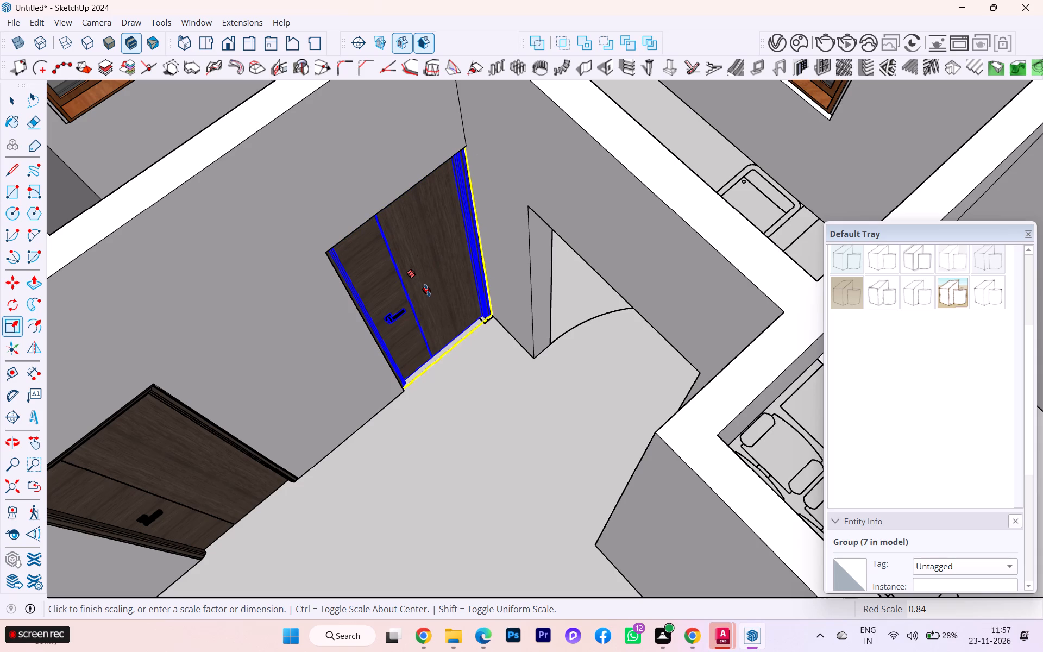
left_click(427, 290)
Move the copied door by its handle-side bottom corner about 3/4" onto the opening's wall corner at the floor, and deselect it.
middle_click_drag(315, 286, 184, 226)
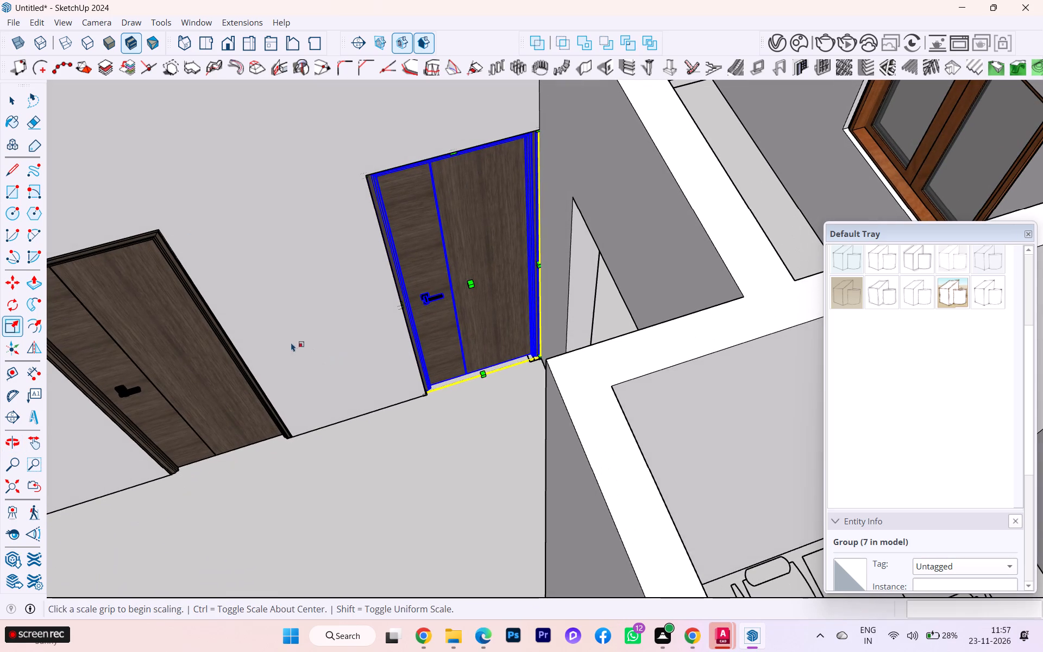
left_click(9, 286)
scroll(501, 398, "up", 1)
scroll(502, 398, "down", 2)
scroll(502, 398, "up", 9)
scroll(422, 377, "down", 1)
scroll(422, 377, "up", 4)
scroll(417, 386, "down", 1)
scroll(416, 387, "up", 4)
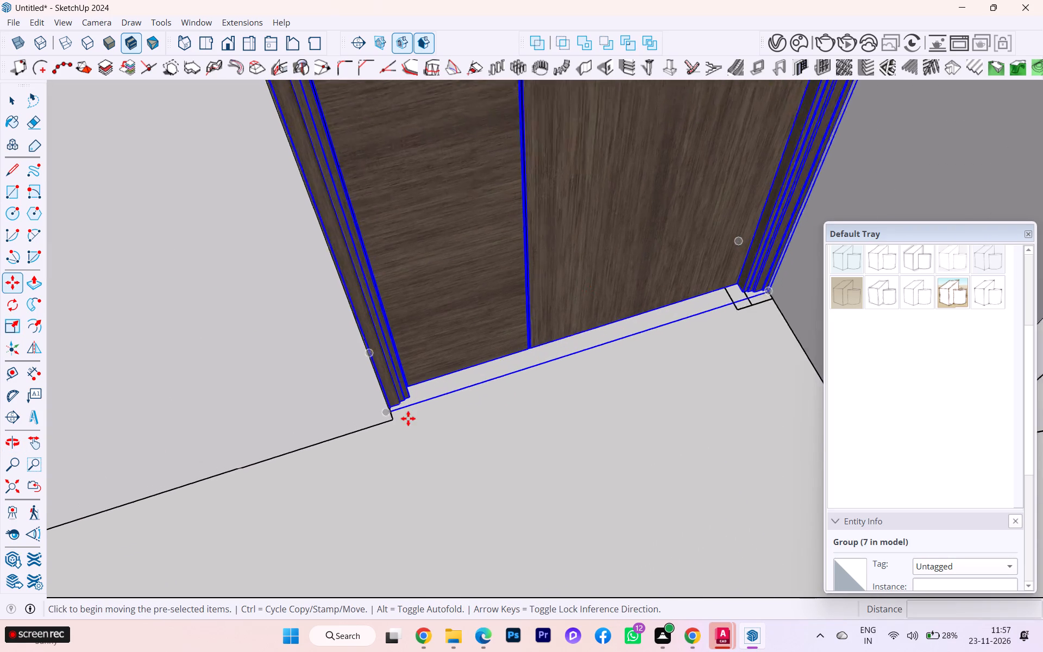
left_click(387, 409)
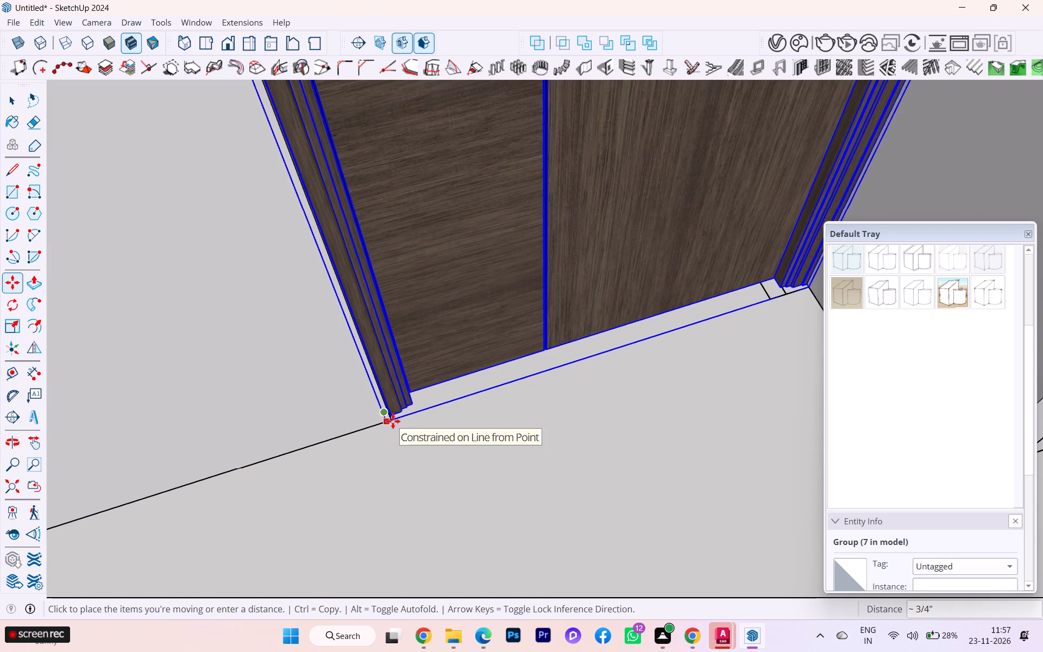
left_click(393, 423)
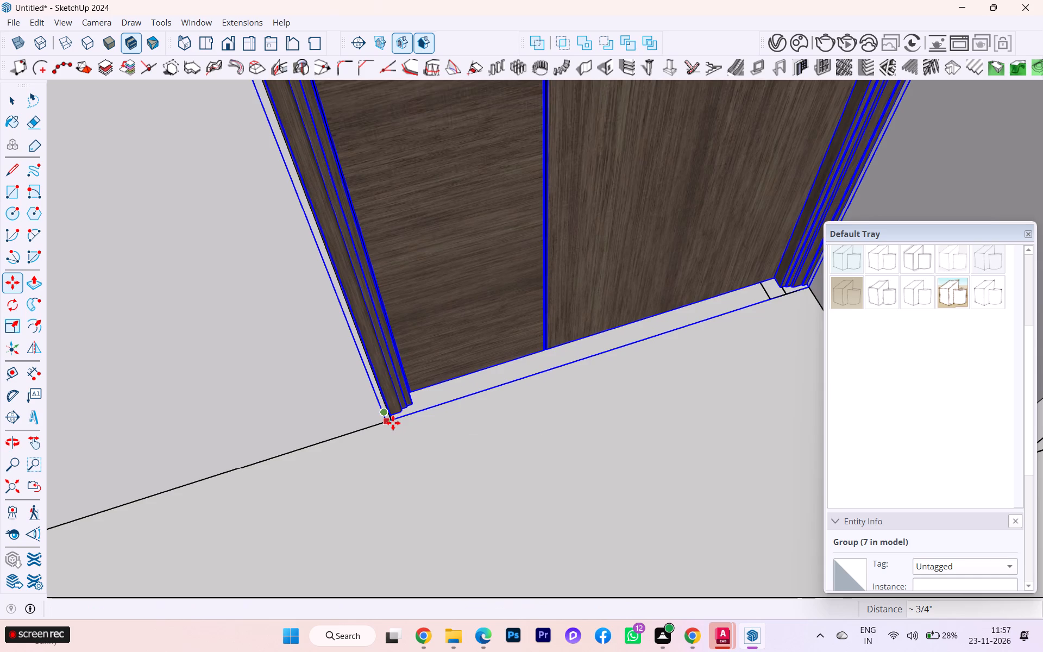
scroll(521, 336, "down", 5)
scroll(522, 336, "up", 1)
scroll(522, 336, "down", 4)
scroll(545, 328, "up", 2)
scroll(545, 328, "down", 1)
scroll(545, 328, "up", 1)
scroll(521, 333, "down", 4)
scroll(512, 335, "up", 1)
scroll(511, 336, "down", 5)
scroll(444, 346, "up", 1)
scroll(444, 346, "down", 1)
scroll(444, 346, "up", 1)
scroll(444, 346, "down", 5)
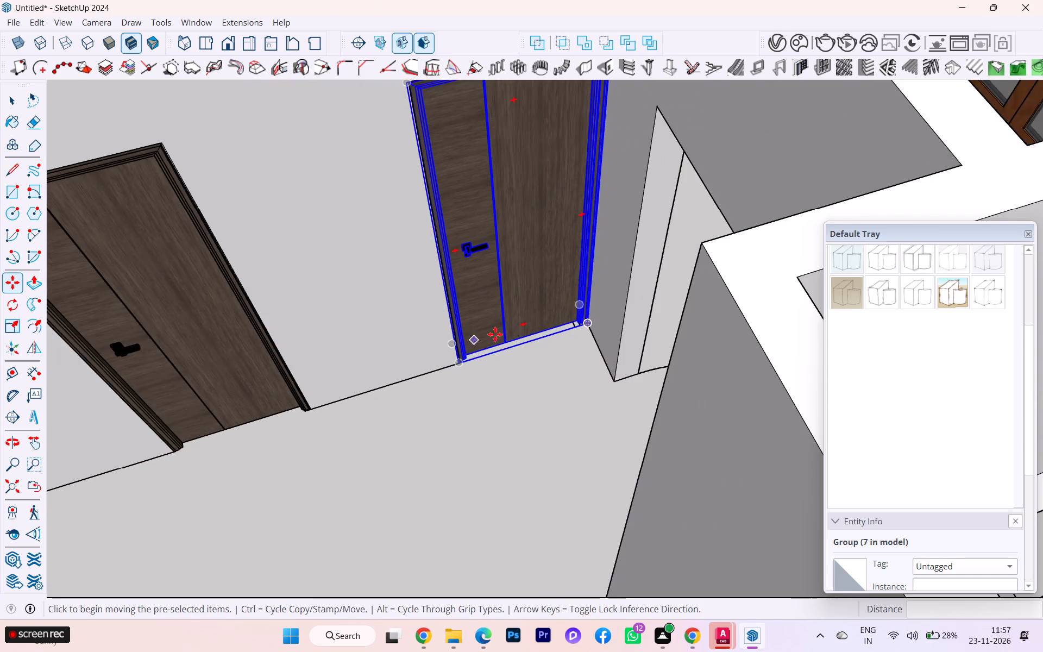
scroll(495, 334, "down", 4)
scroll(499, 334, "up", 1)
scroll(499, 334, "down", 14)
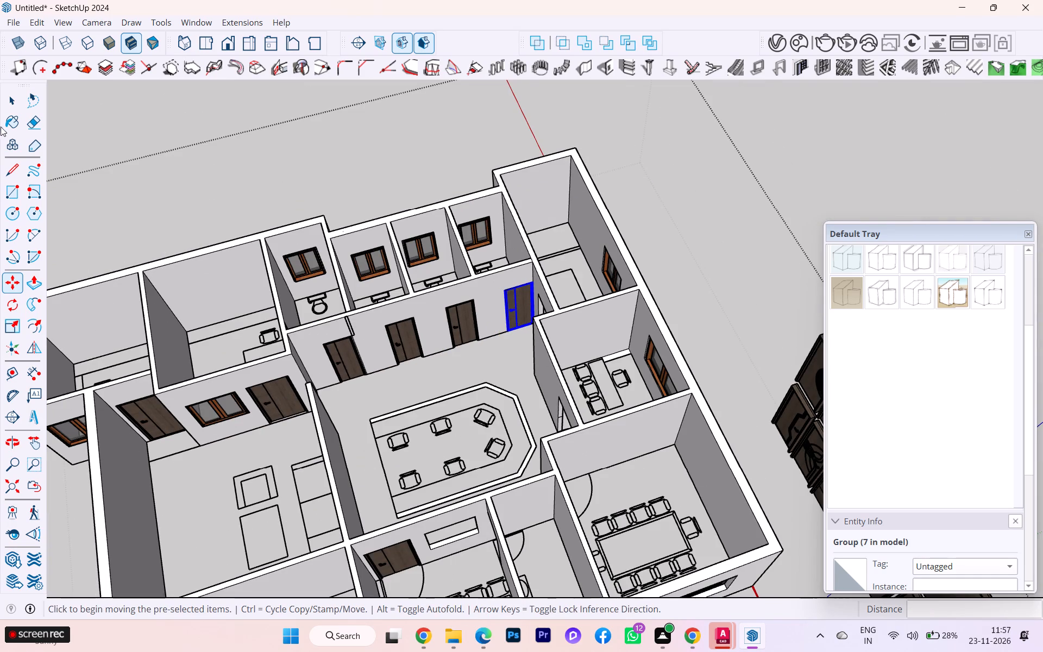
left_click(13, 103)
left_click(640, 179)
Examine the whole model in overview to check the row of corridor doors and the remaining openings.
scroll(654, 171, "down", 3)
scroll(656, 171, "up", 1)
scroll(656, 171, "down", 1)
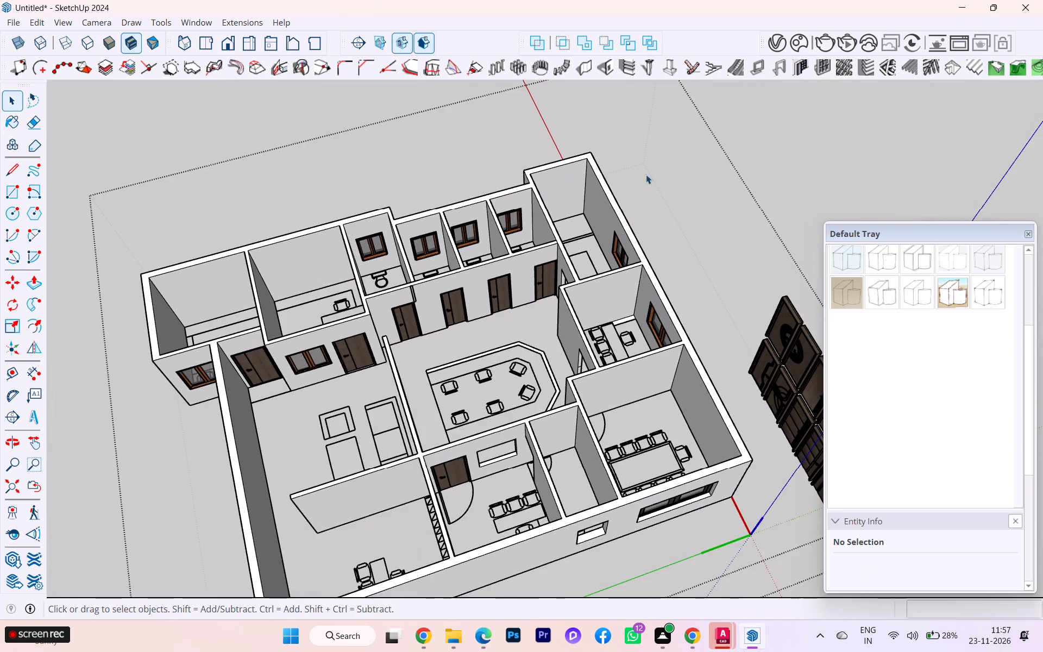
middle_click_drag(386, 266, 336, 184)
scroll(380, 410, "up", 5)
scroll(380, 410, "down", 1)
scroll(380, 410, "up", 1)
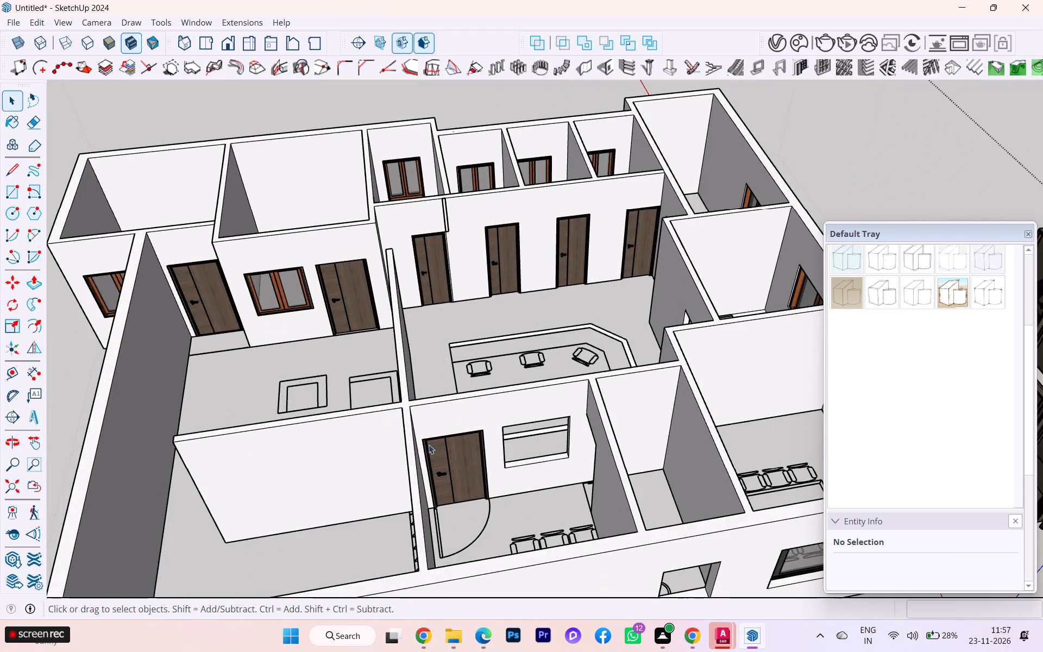
scroll(482, 473, "up", 2)
scroll(486, 473, "down", 4)
scroll(486, 473, "up", 5)
middle_click_drag(457, 452, 429, 428)
scroll(398, 328, "down", 3)
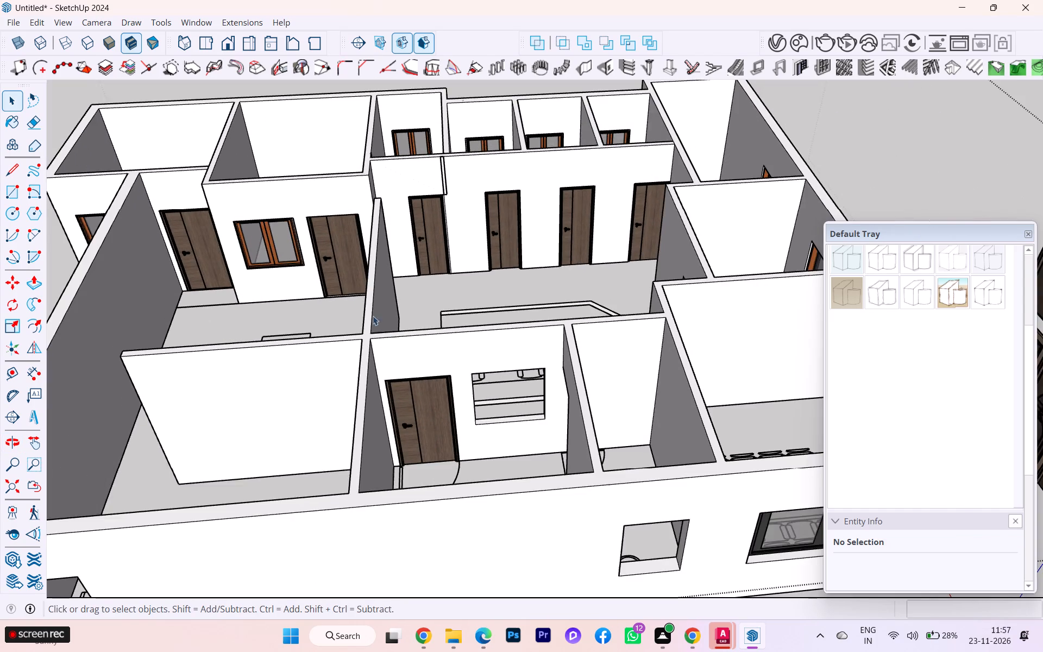
scroll(363, 285, "down", 2)
scroll(363, 285, "up", 2)
scroll(363, 285, "down", 4)
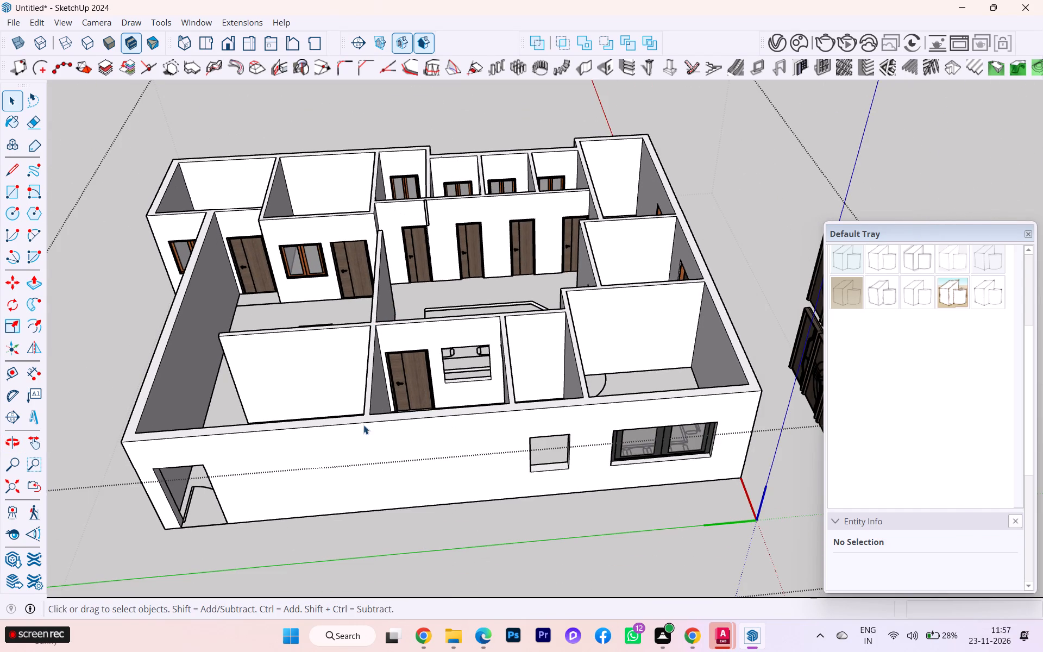
Copy the door nearest the end wall about 29' 9" along the red axis to the empty doorway in the long outer wall.
scroll(347, 335, "down", 1)
middle_click_drag(351, 331, 441, 310)
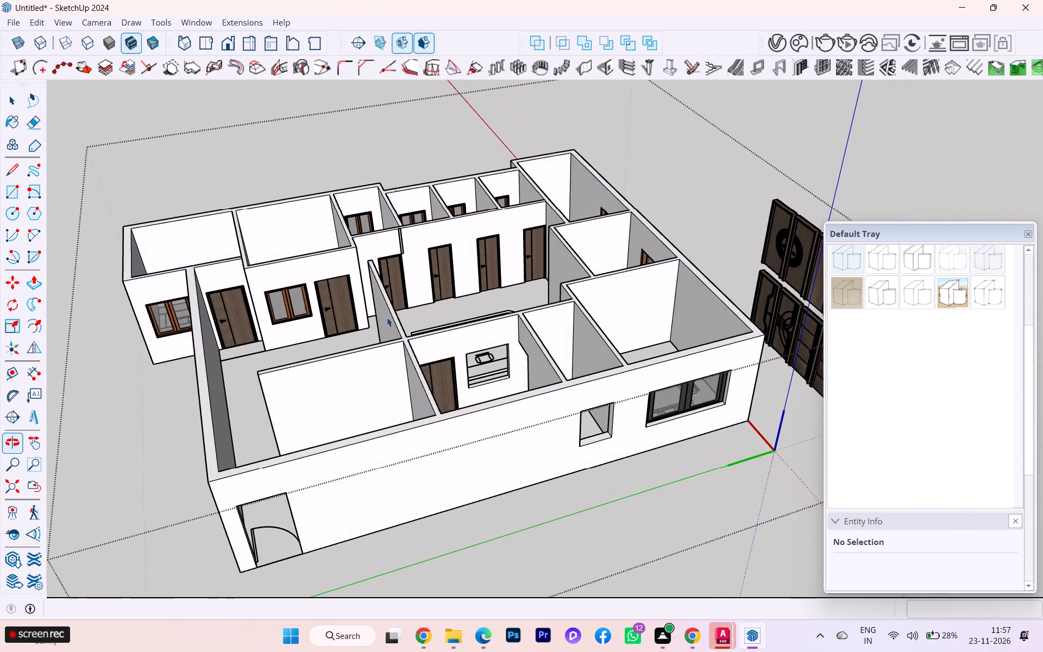
left_click(235, 320)
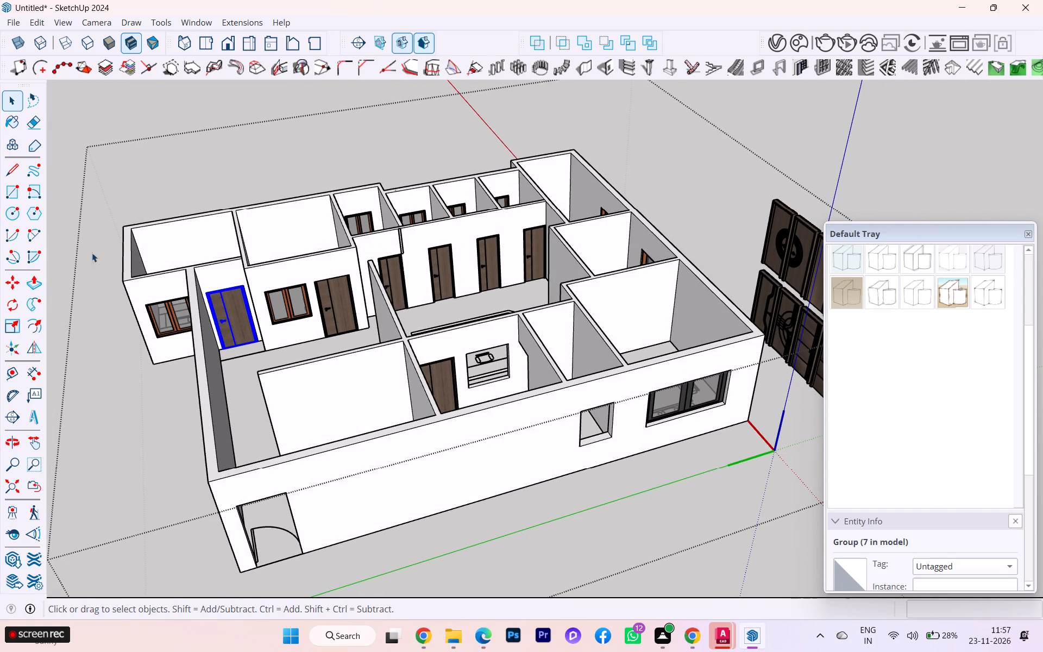
left_click(15, 277)
left_click(218, 306)
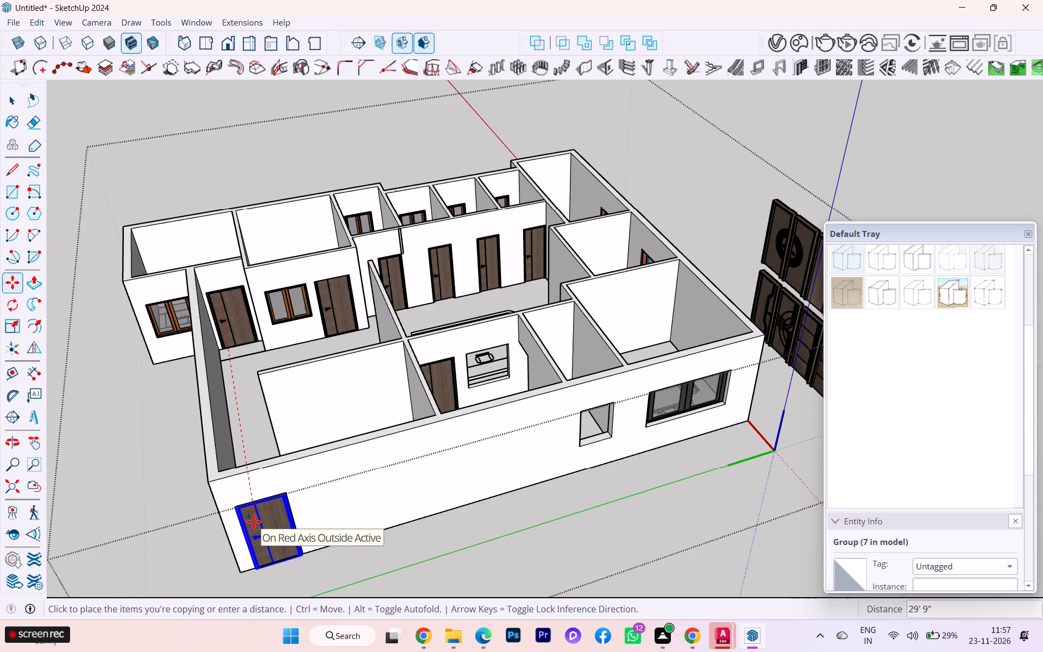
left_click(254, 522)
Move the copied outer-wall door by its handle-side bottom corner onto the doorway's corner at the floor, and deselect it.
scroll(240, 572, "up", 4)
scroll(240, 572, "down", 2)
scroll(240, 572, "up", 13)
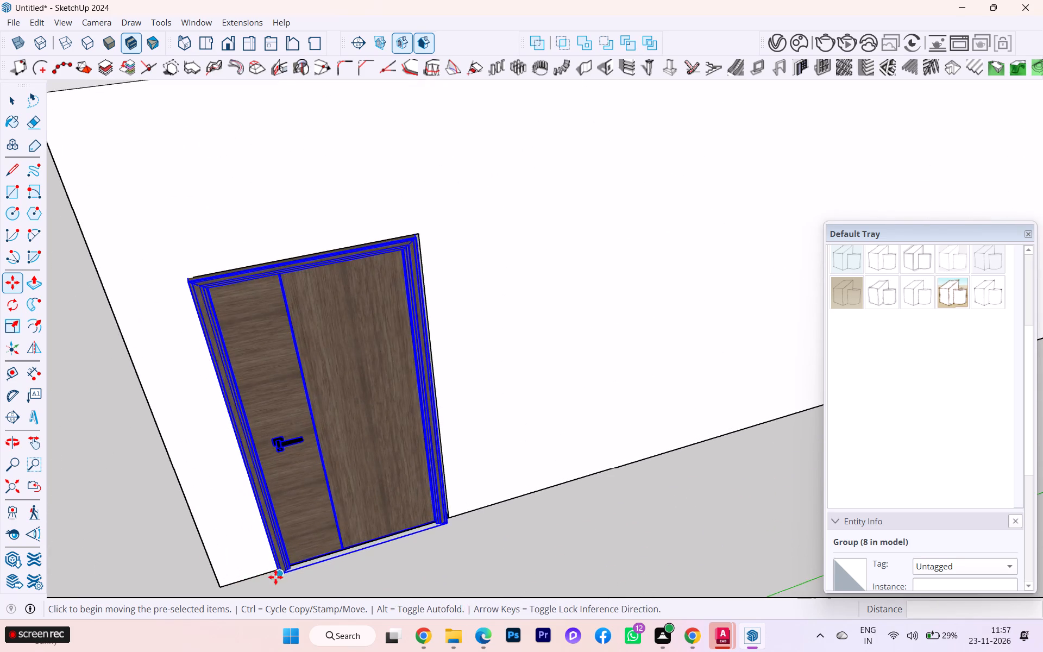
middle_click_drag(275, 577, 333, 568)
scroll(261, 368, "down", 1)
scroll(261, 368, "up", 1)
scroll(261, 368, "down", 3)
scroll(250, 398, "up", 1)
scroll(250, 398, "down", 2)
scroll(250, 398, "up", 1)
scroll(250, 398, "down", 1)
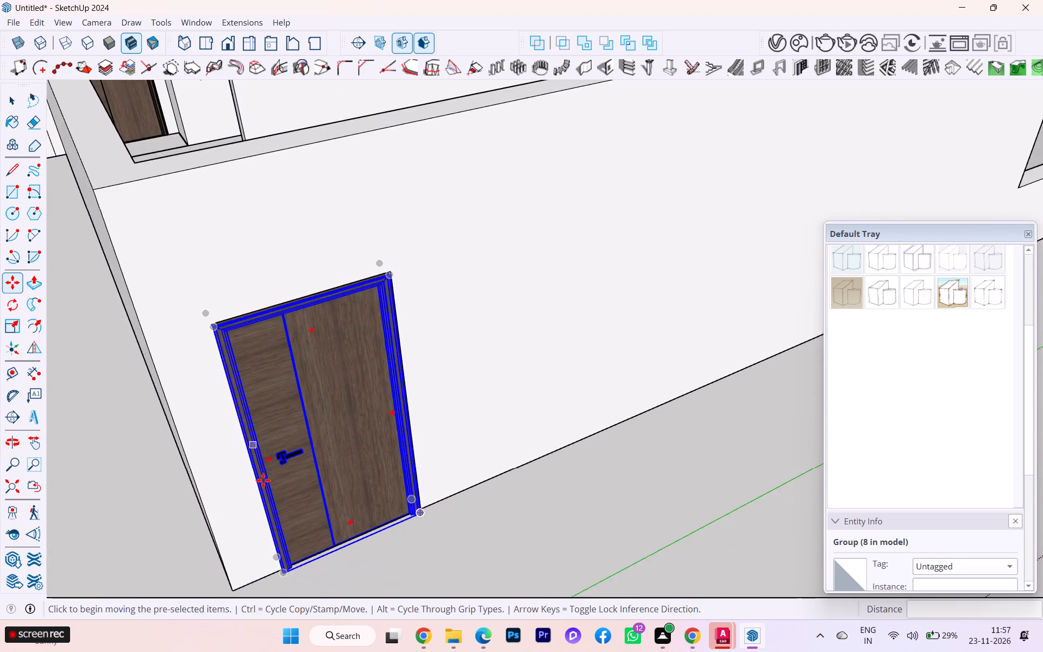
scroll(252, 539, "up", 4)
scroll(291, 578, "up", 4)
left_click(301, 595)
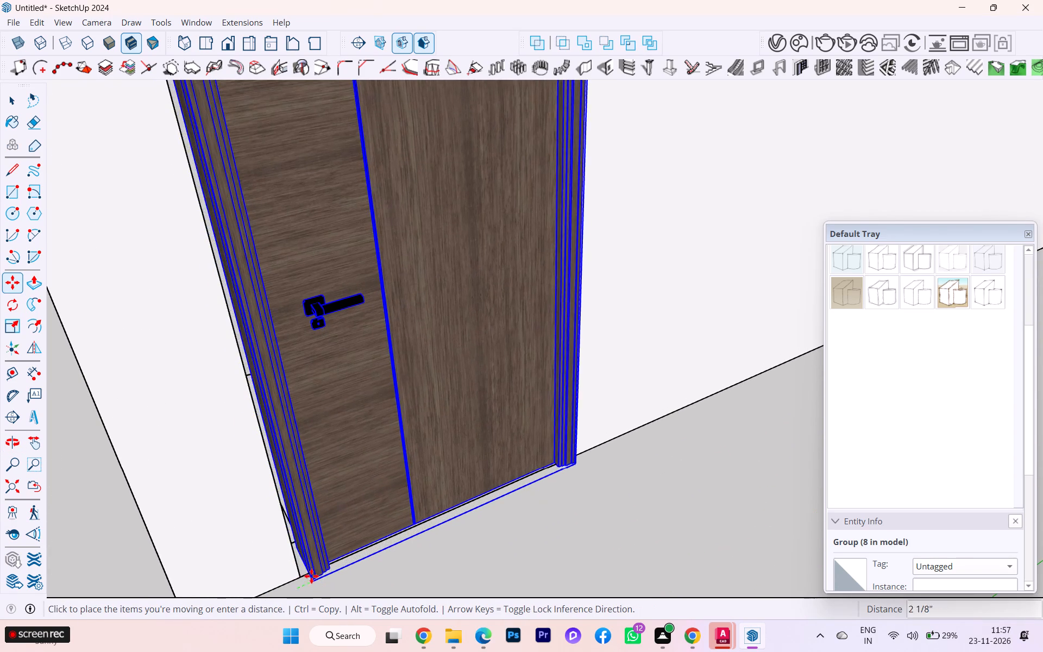
left_click(299, 574)
scroll(422, 567, "down", 3)
scroll(424, 567, "up", 1)
scroll(424, 568, "down", 2)
scroll(424, 568, "up", 1)
scroll(424, 568, "down", 3)
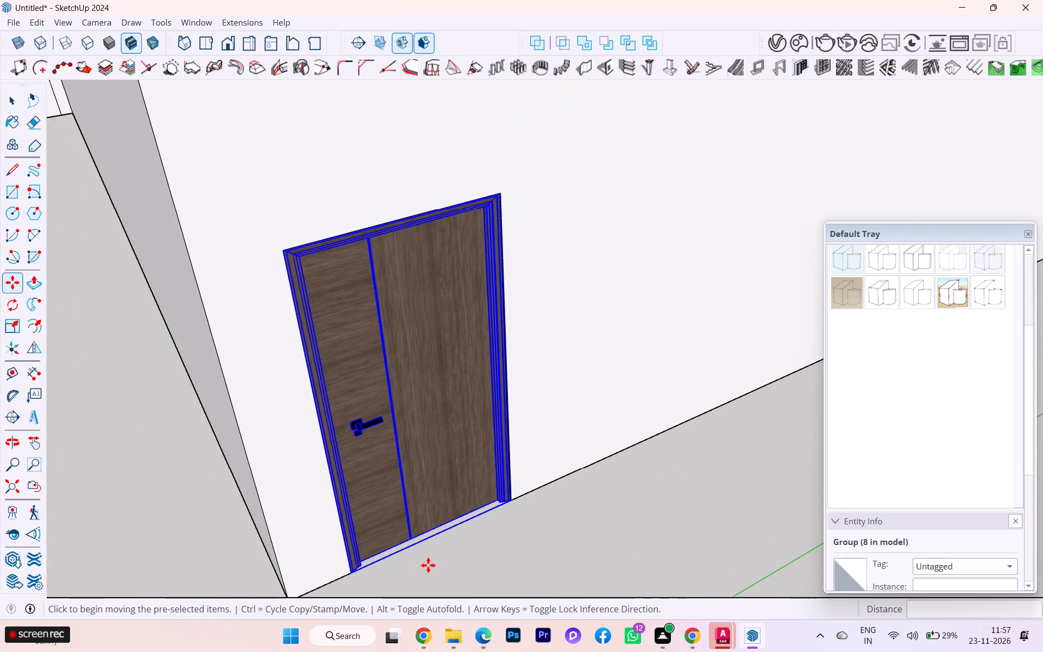
scroll(428, 565, "down", 2)
scroll(431, 563, "up", 4)
scroll(431, 563, "down", 2)
scroll(431, 563, "up", 2)
scroll(477, 490, "down", 8)
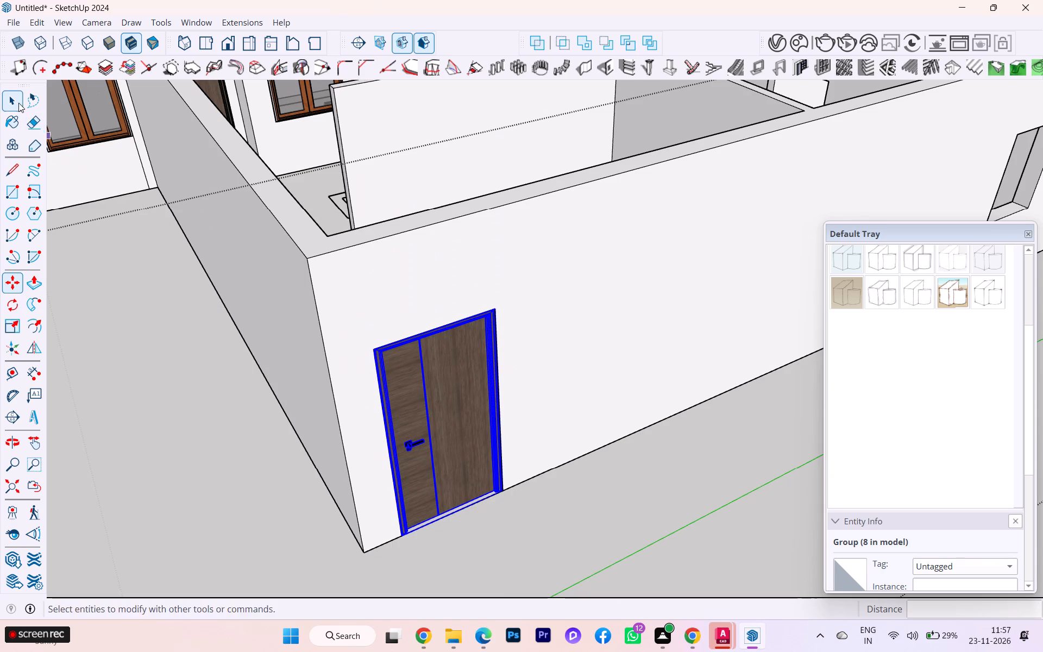
left_click(18, 103)
left_click(172, 265)
Examine the model from several sides to check the fitted doors and find the doorways still without a door.
scroll(442, 331, "down", 3)
scroll(467, 336, "up", 1)
scroll(468, 336, "down", 1)
middle_click_drag(621, 350, 488, 378)
scroll(229, 294, "down", 5)
scroll(225, 297, "up", 1)
scroll(225, 297, "down", 5)
middle_click_drag(496, 300, 533, 352)
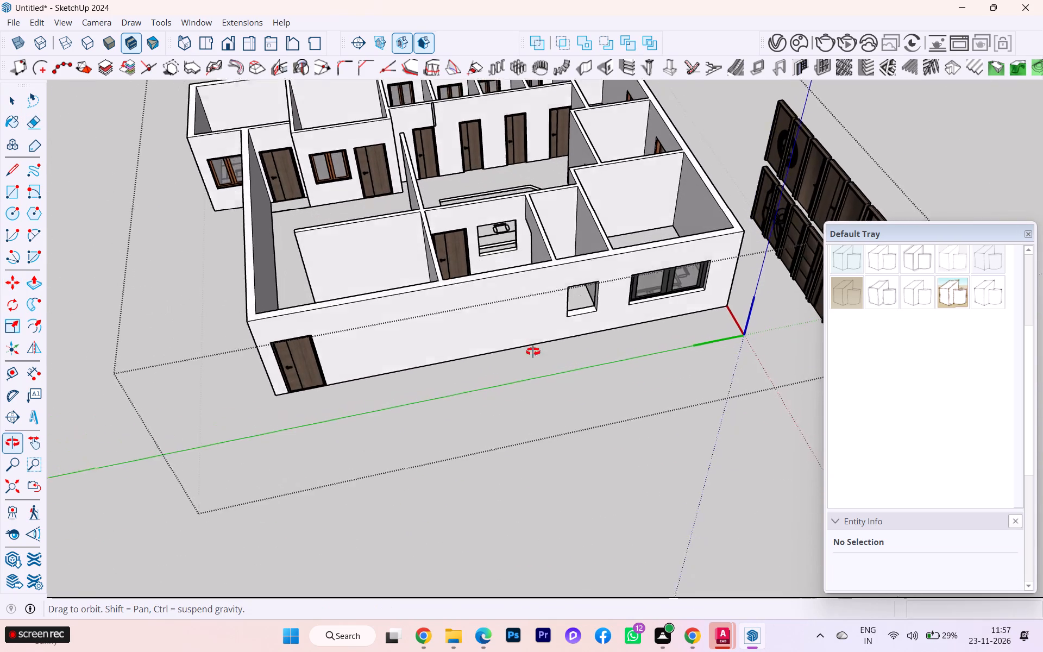
middle_click_drag(533, 352, 548, 434)
scroll(678, 280, "up", 1)
scroll(678, 280, "down", 2)
scroll(678, 280, "up", 4)
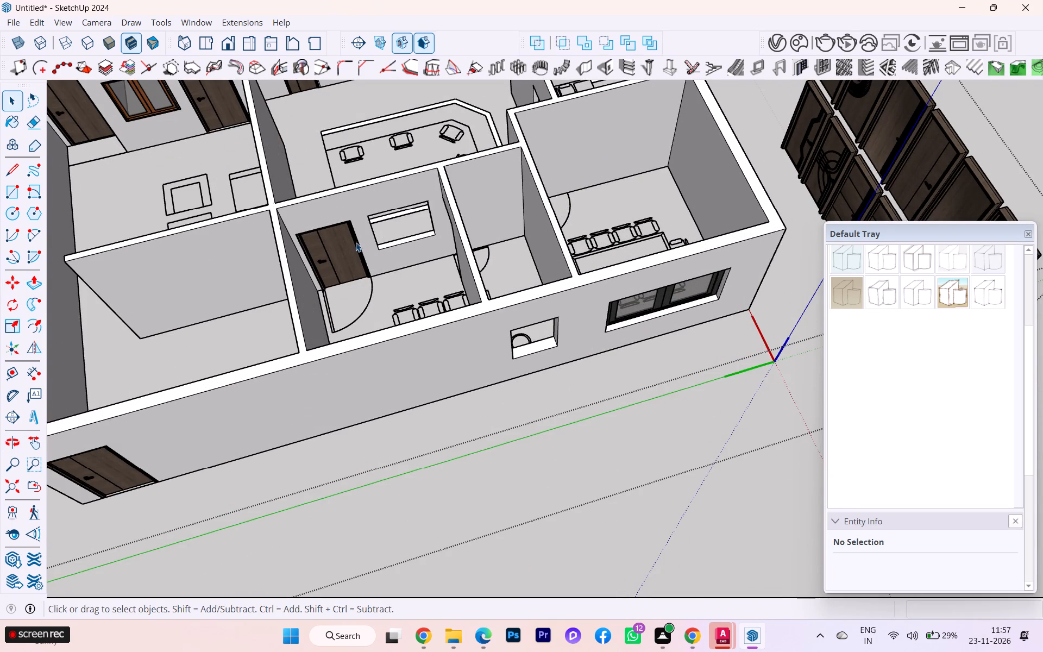
middle_click_drag(313, 232, 413, 108)
scroll(614, 176, "down", 8)
scroll(385, 177, "up", 3)
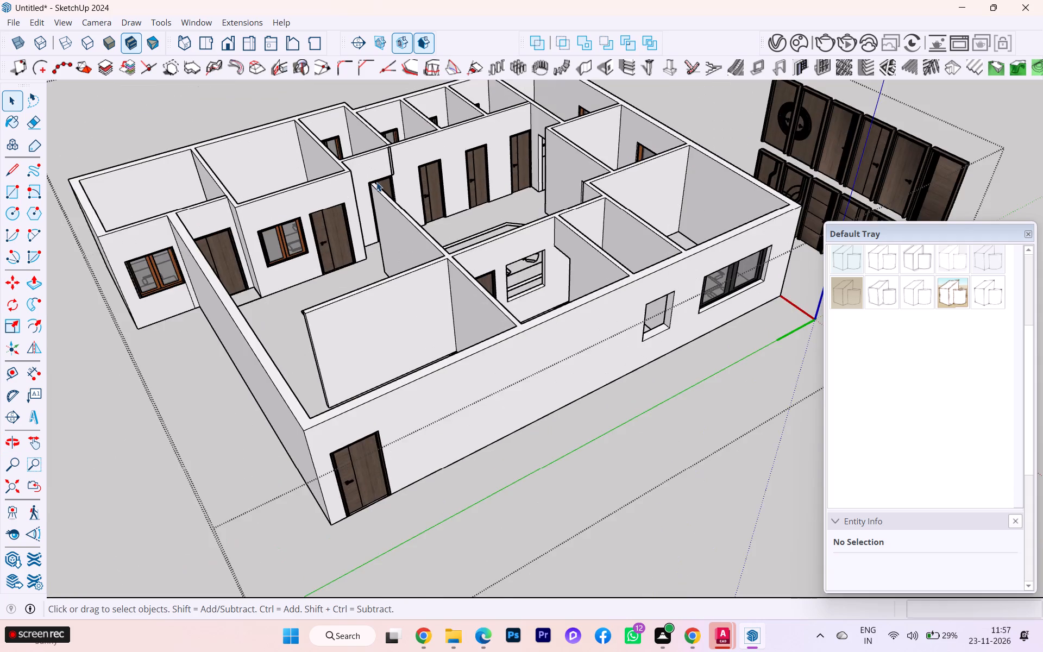
scroll(326, 181, "up", 3)
middle_click_drag(323, 184, 651, 219)
scroll(560, 193, "down", 3)
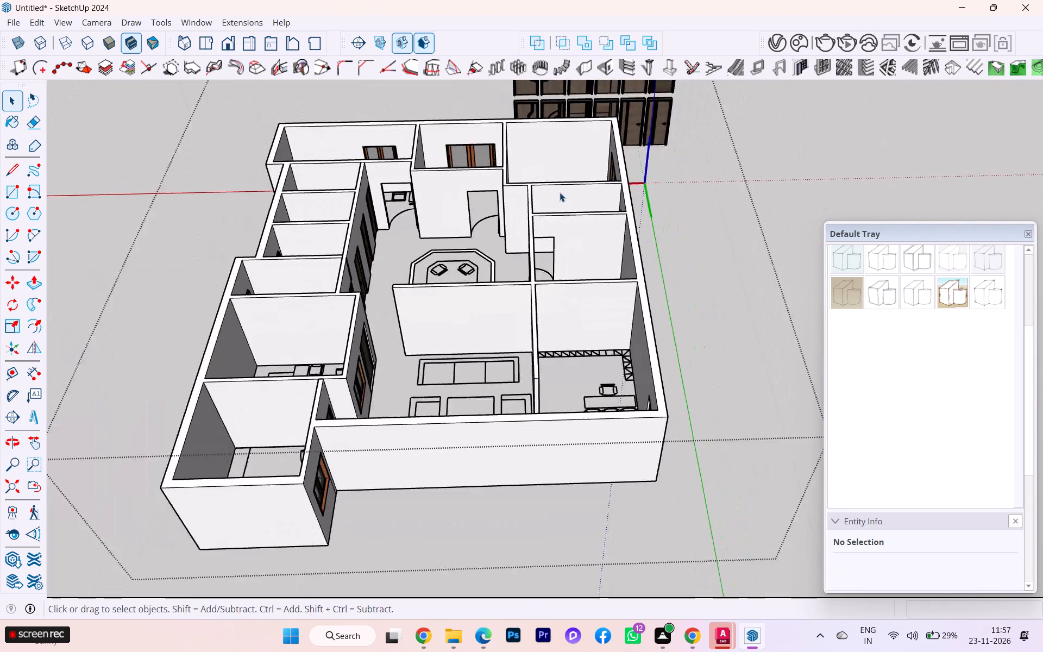
scroll(560, 192, "down", 1)
scroll(498, 164, "up", 6)
middle_click_drag(501, 193, 458, 205)
scroll(475, 180, "down", 3)
scroll(389, 279, "up", 2)
scroll(408, 184, "down", 1)
scroll(408, 184, "up", 1)
scroll(408, 184, "down", 1)
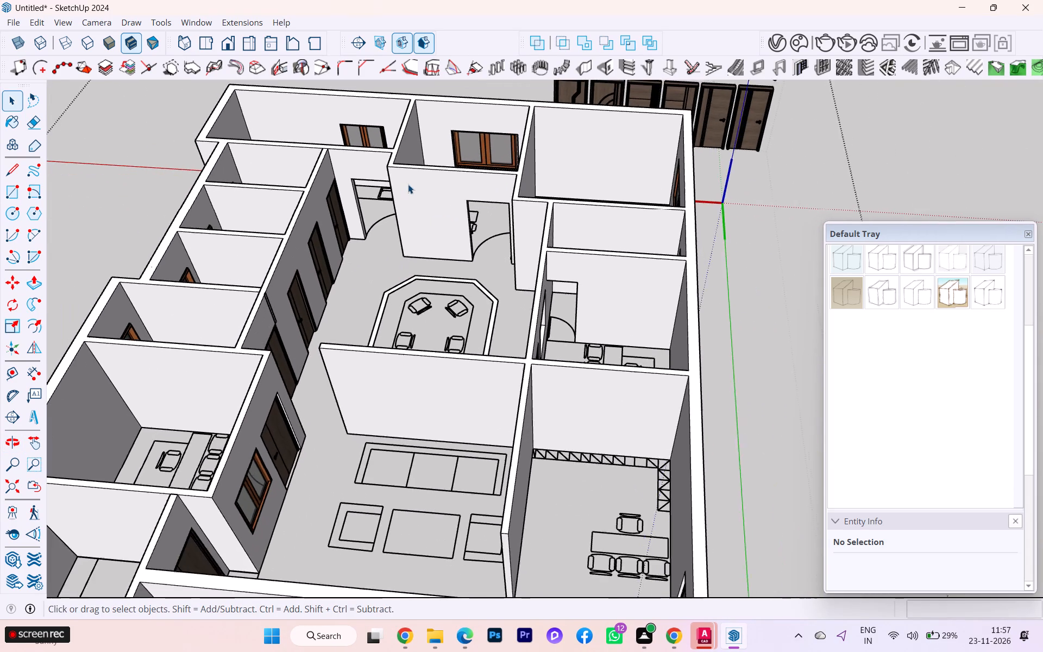
scroll(409, 191, "down", 1)
middle_click_drag(412, 190, 556, 175)
scroll(450, 172, "down", 4)
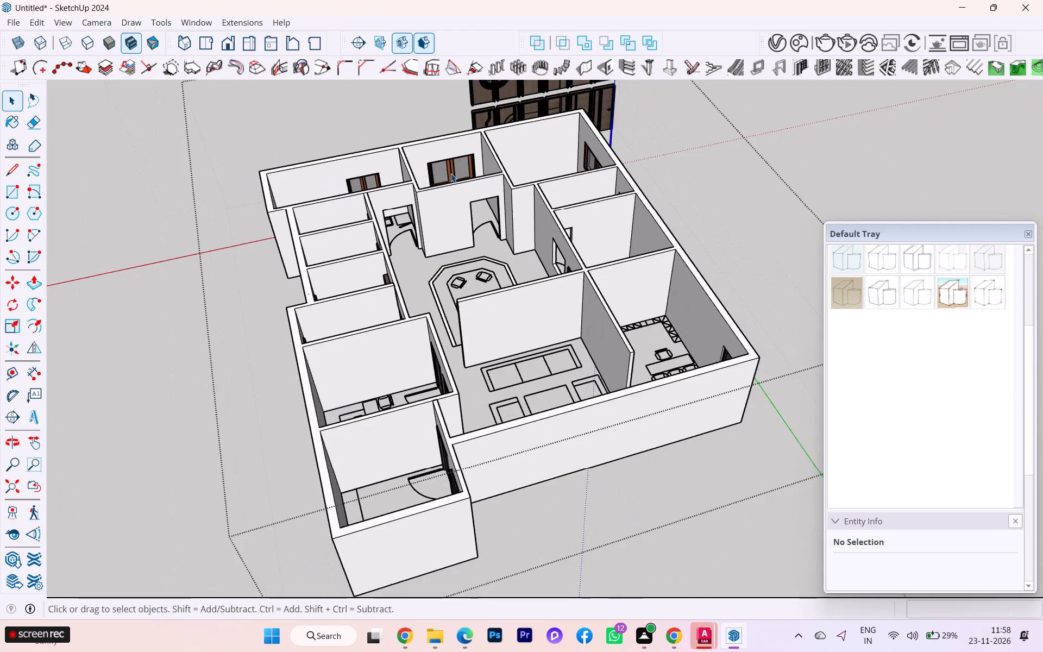
Copy the door beside the reception area's wall opening to the empty doorway in the adjoining perpendicular wall.
scroll(493, 191, "up", 7)
scroll(492, 188, "down", 1)
scroll(492, 188, "up", 3)
scroll(492, 188, "down", 1)
scroll(492, 188, "up", 1)
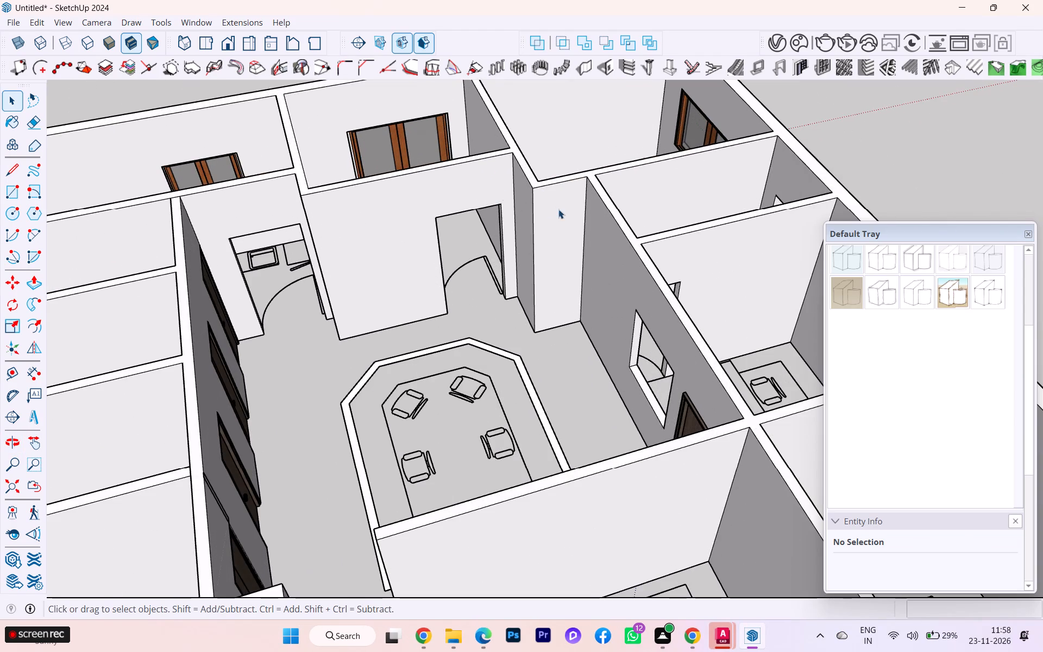
middle_click_drag(558, 209, 788, 284)
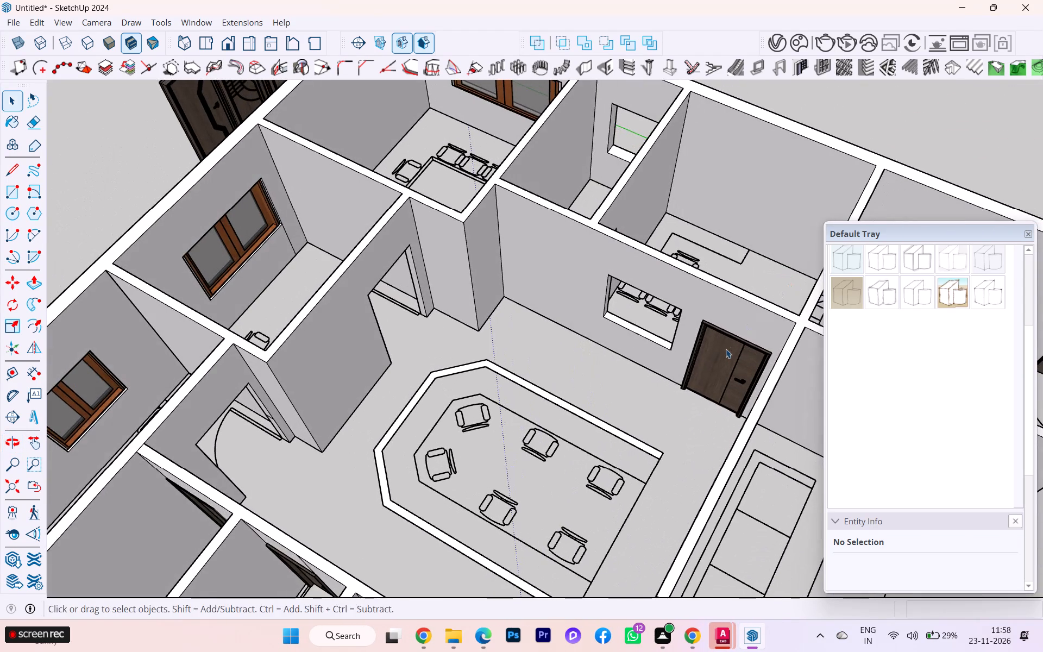
left_click(723, 349)
left_click(14, 288)
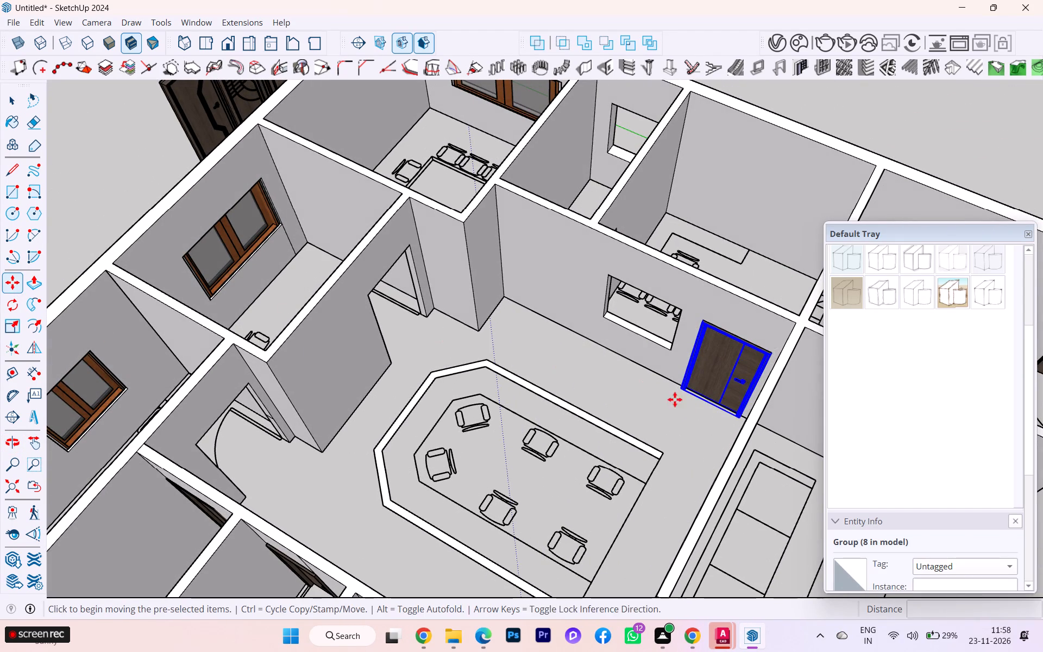
left_click(723, 376)
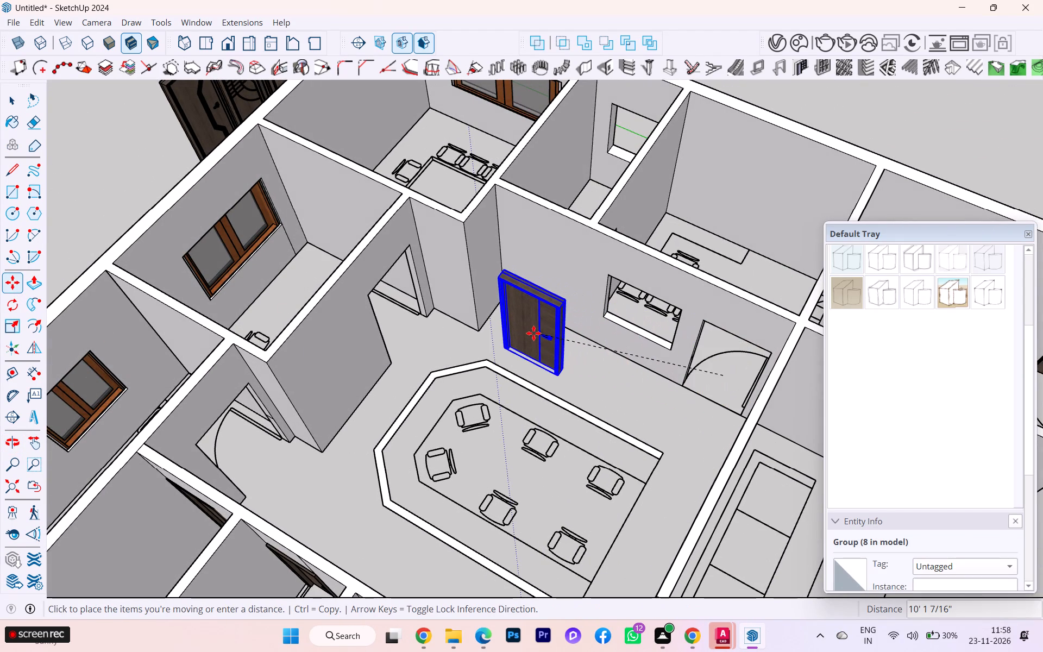
scroll(533, 333, "up", 4)
scroll(400, 355, "up", 1)
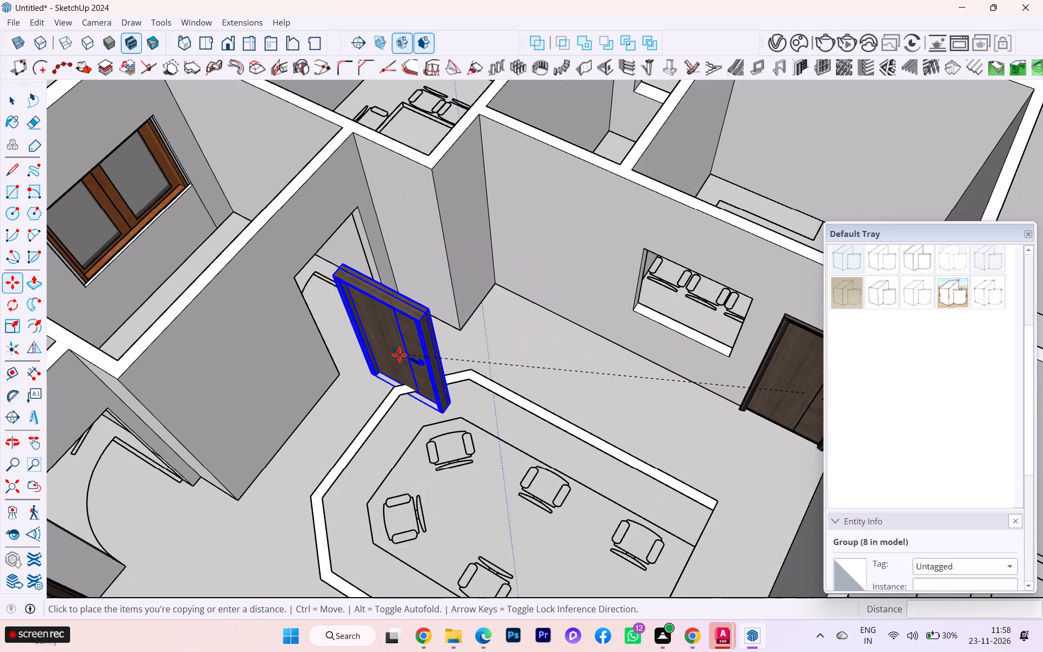
left_click(369, 349)
Rotate the copied door 90 degrees on the floor plane to align it with the doorway's wall.
middle_click_drag(376, 350, 425, 346)
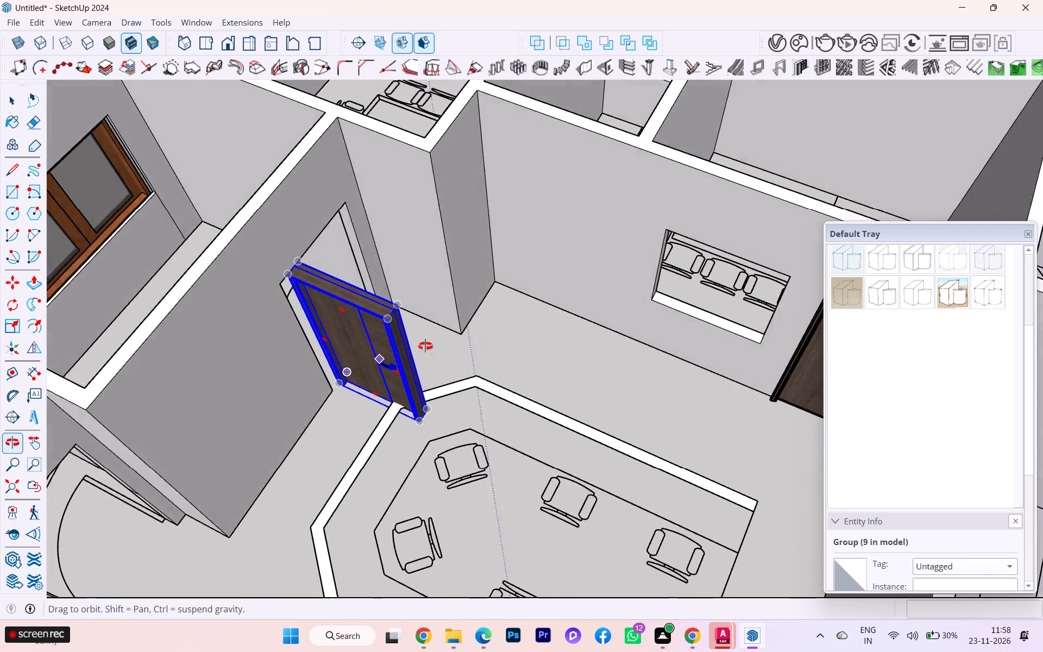
middle_click_drag(425, 346, 480, 339)
left_click(17, 307)
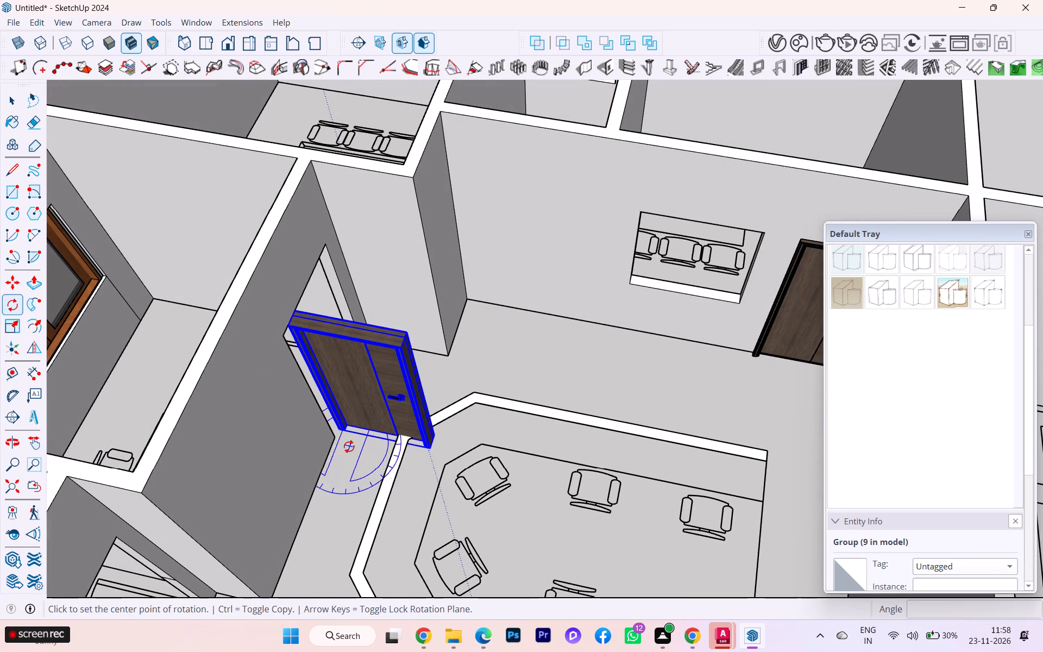
left_click(348, 447)
left_click(377, 448)
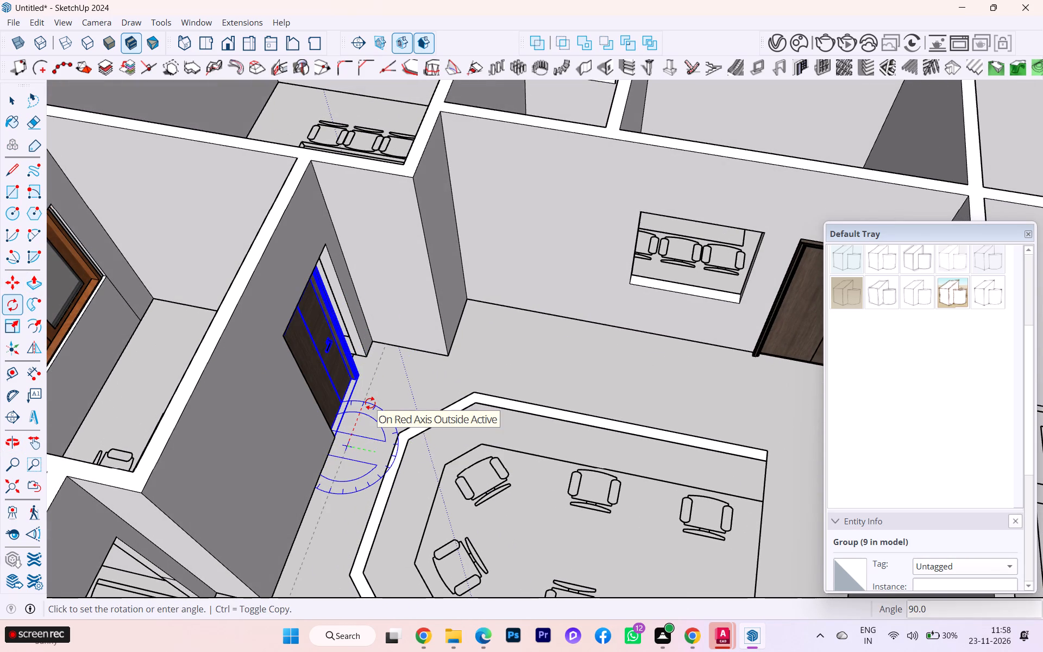
type("90")
key("Return")
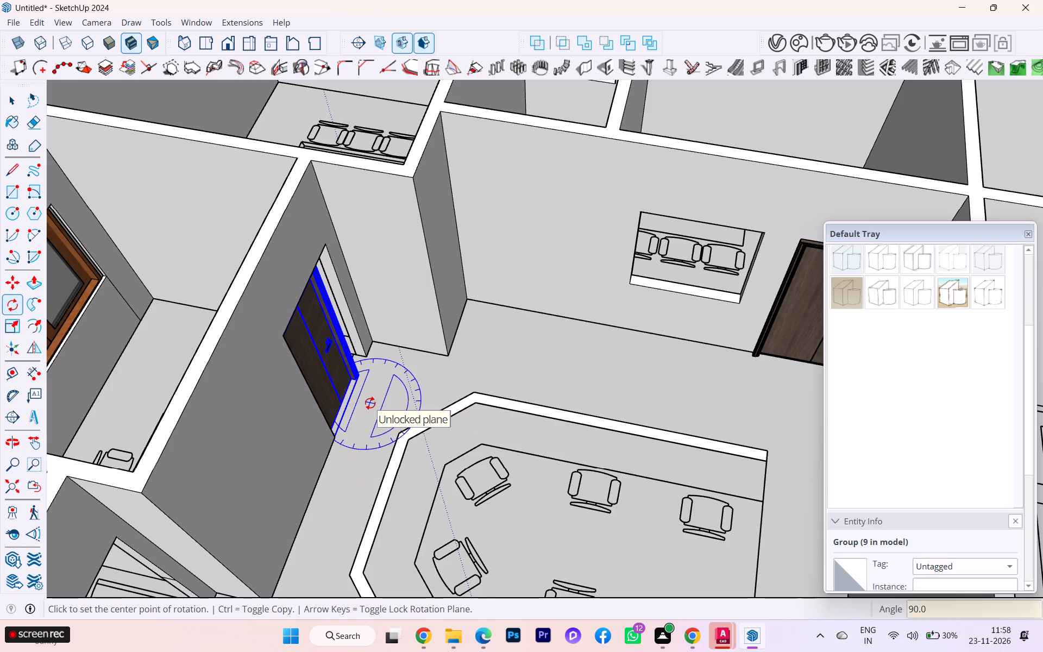
Move the rotated door by its handle-side bottom corner about 9 9/16" onto the doorway's wall corner at the floor, and deselect it.
scroll(389, 323, "down", 2)
scroll(389, 323, "up", 4)
left_click(13, 94)
scroll(387, 340, "down", 1)
middle_click_drag(386, 343, 324, 356)
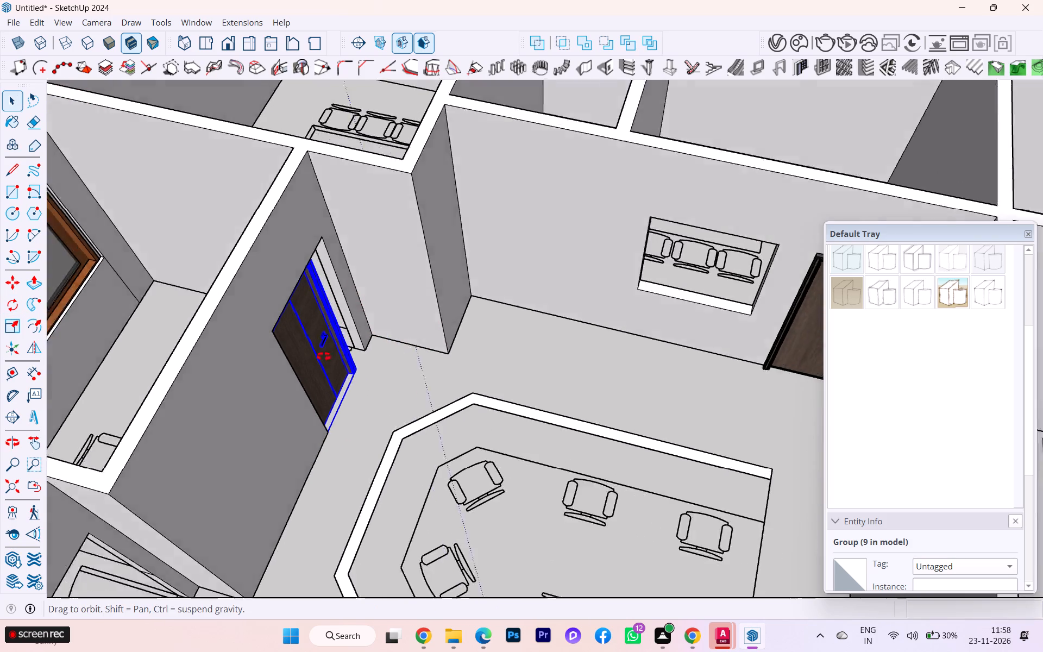
middle_click_drag(324, 356, 111, 359)
left_click(12, 275)
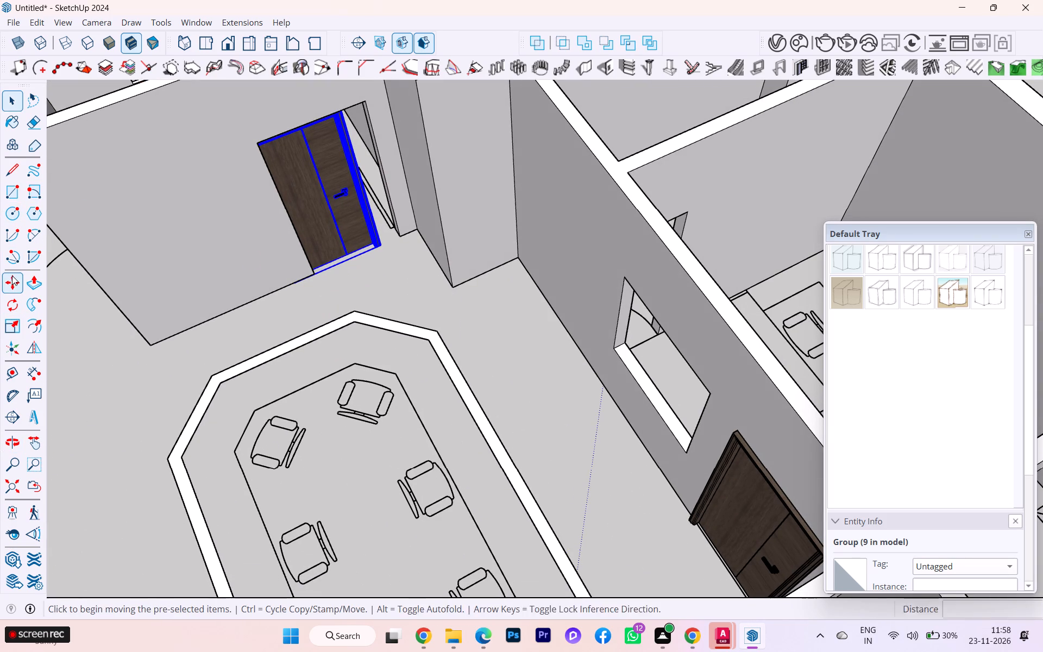
scroll(388, 246, "up", 1)
scroll(388, 246, "down", 2)
scroll(388, 246, "up", 3)
scroll(388, 246, "down", 1)
scroll(388, 246, "up", 5)
scroll(388, 246, "down", 4)
scroll(388, 246, "up", 7)
scroll(388, 246, "down", 1)
scroll(388, 246, "up", 1)
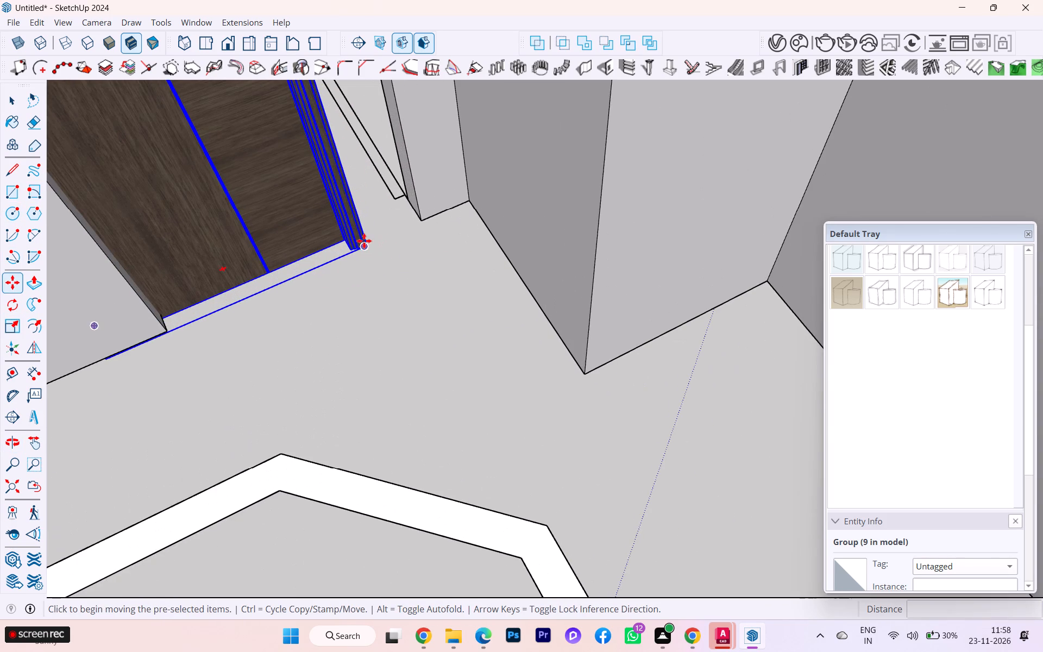
left_click(366, 248)
left_click(423, 224)
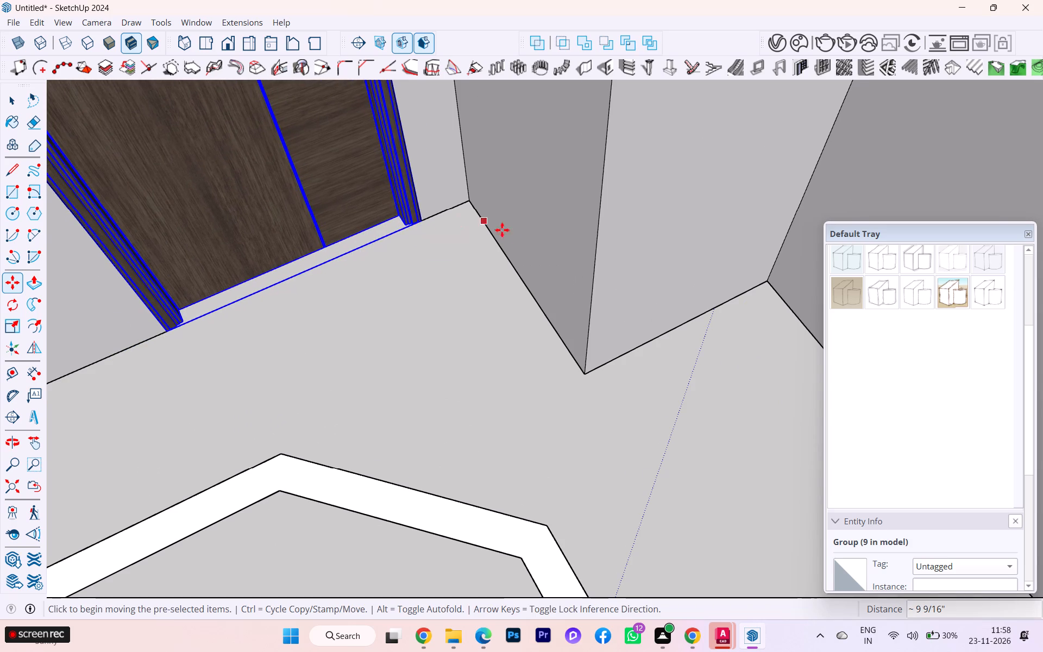
scroll(510, 234, "down", 5)
scroll(542, 267, "down", 1)
scroll(542, 268, "up", 7)
scroll(543, 273, "down", 2)
scroll(499, 294, "down", 6)
scroll(498, 294, "up", 2)
scroll(488, 300, "down", 9)
scroll(486, 304, "up", 1)
scroll(486, 306, "down", 4)
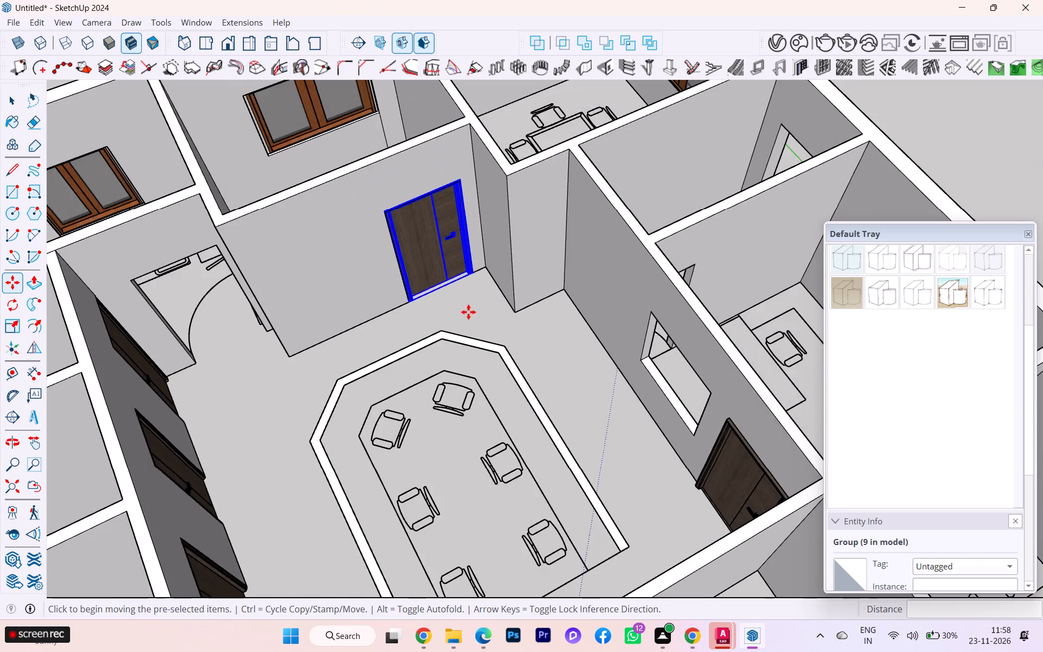
scroll(453, 305, "down", 11)
scroll(445, 292, "up", 1)
scroll(445, 292, "down", 2)
scroll(449, 290, "up", 1)
scroll(449, 290, "down", 7)
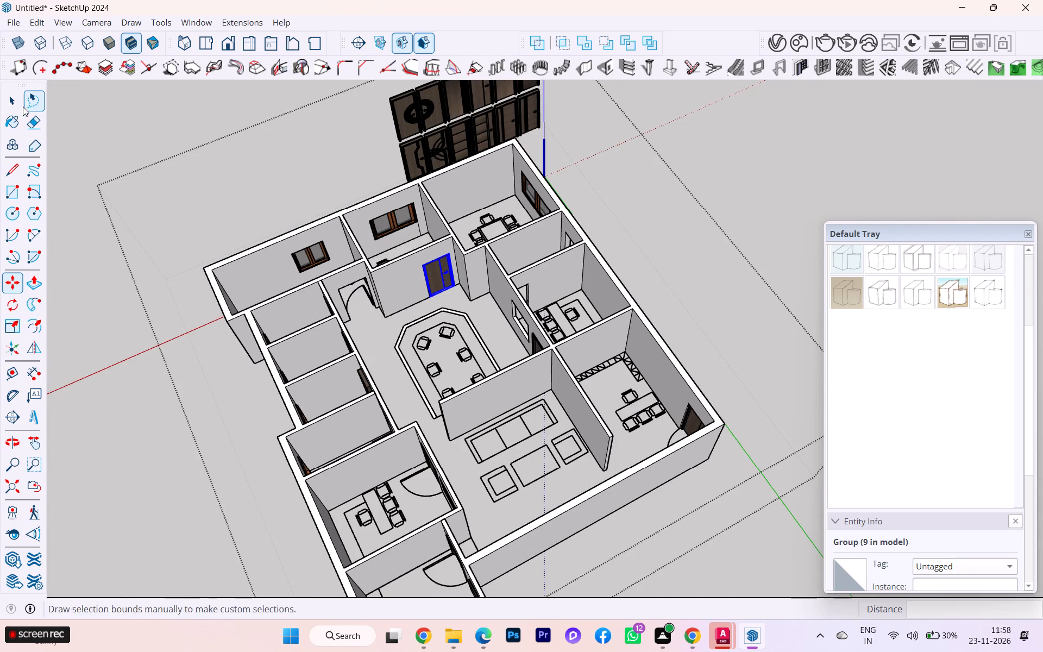
left_click(17, 102)
left_click(167, 124)
Copy the door facing the octagonal-ended seating area into the empty doorway of the set-back wall beside it.
scroll(411, 275, "up", 1)
scroll(412, 275, "down", 1)
scroll(415, 275, "up", 2)
scroll(420, 278, "down", 1)
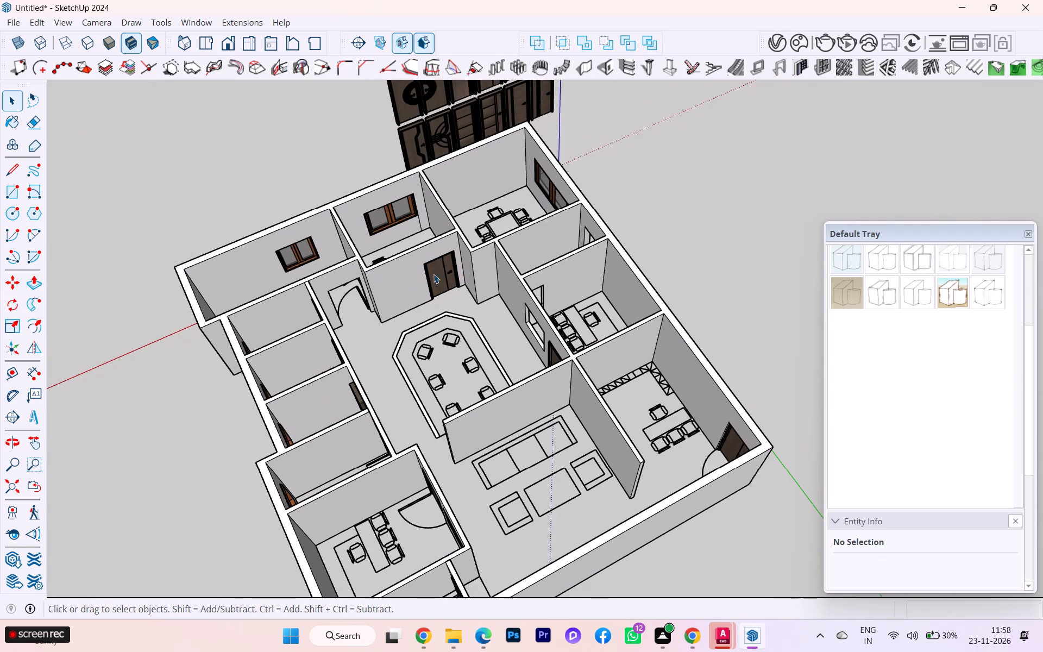
scroll(449, 264, "up", 2)
scroll(449, 264, "down", 1)
scroll(449, 264, "up", 3)
middle_click_drag(343, 287, 359, 271)
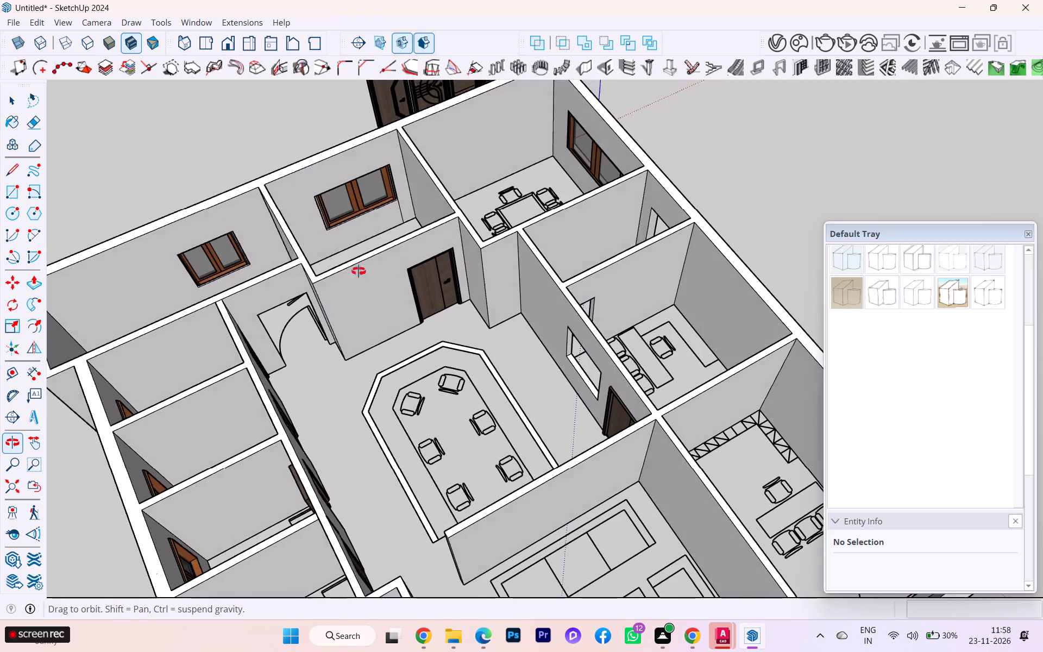
middle_click_drag(359, 271, 368, 249)
left_click(435, 281)
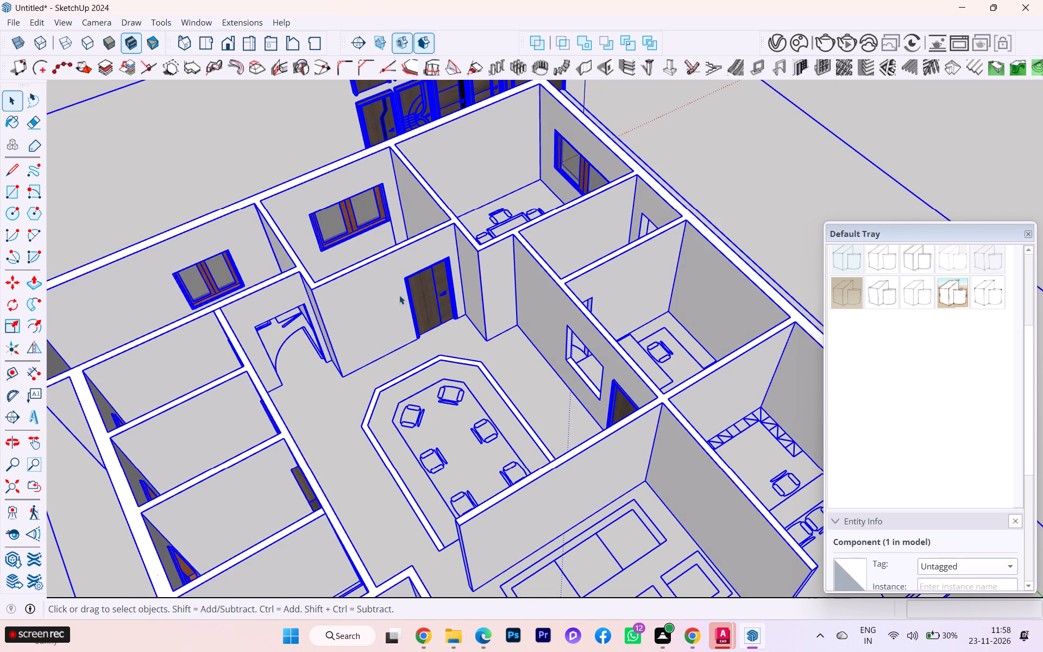
double_click(435, 296)
left_click(435, 296)
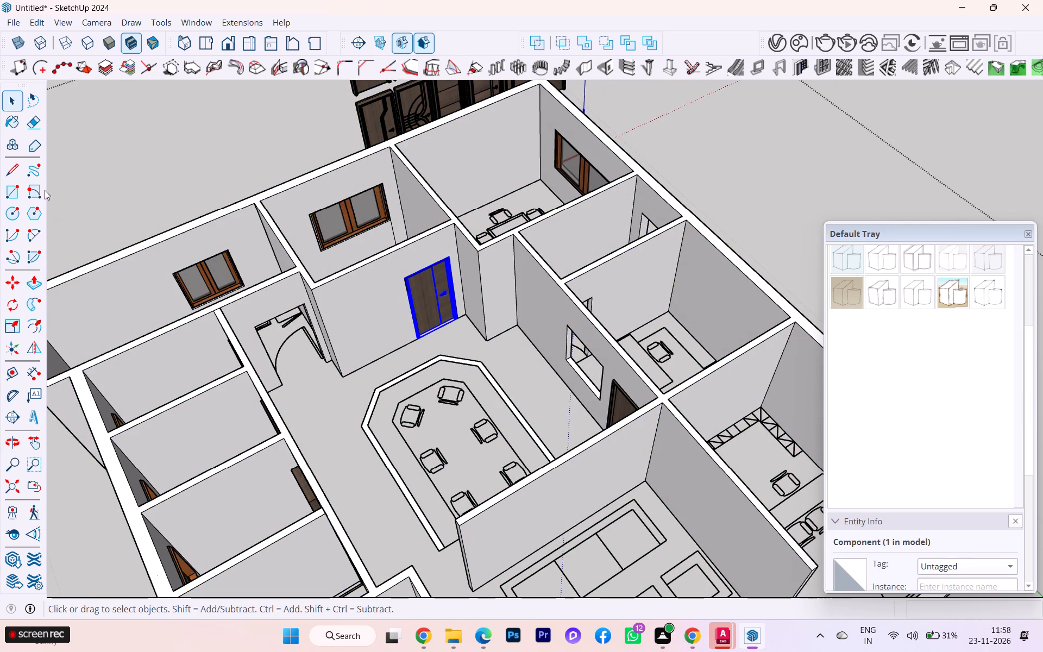
left_click(10, 280)
left_click(417, 298)
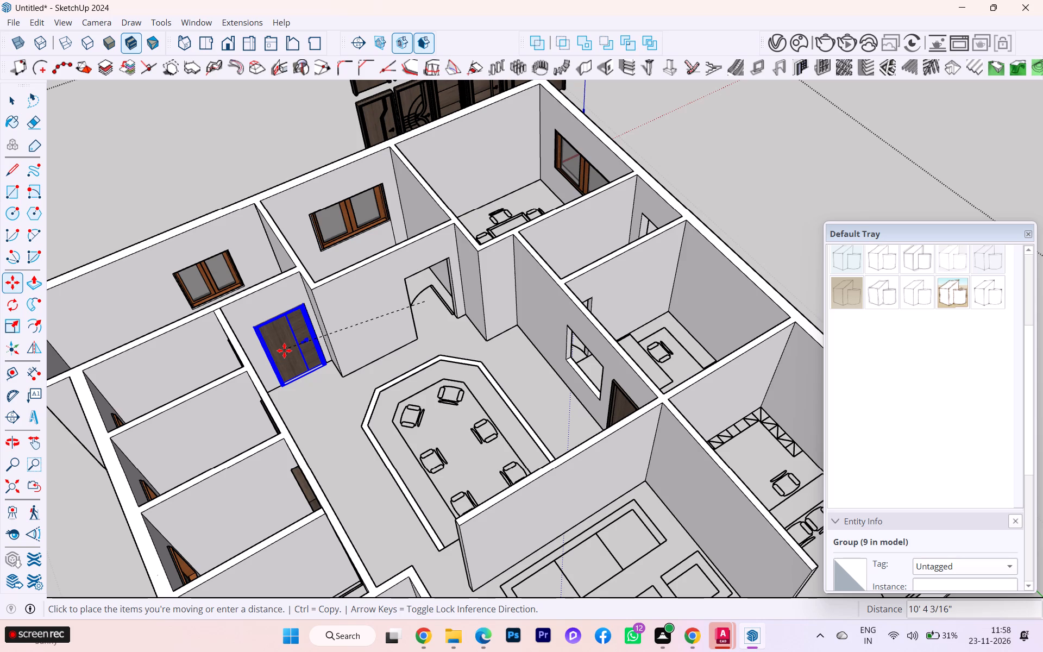
scroll(284, 350, "up", 8)
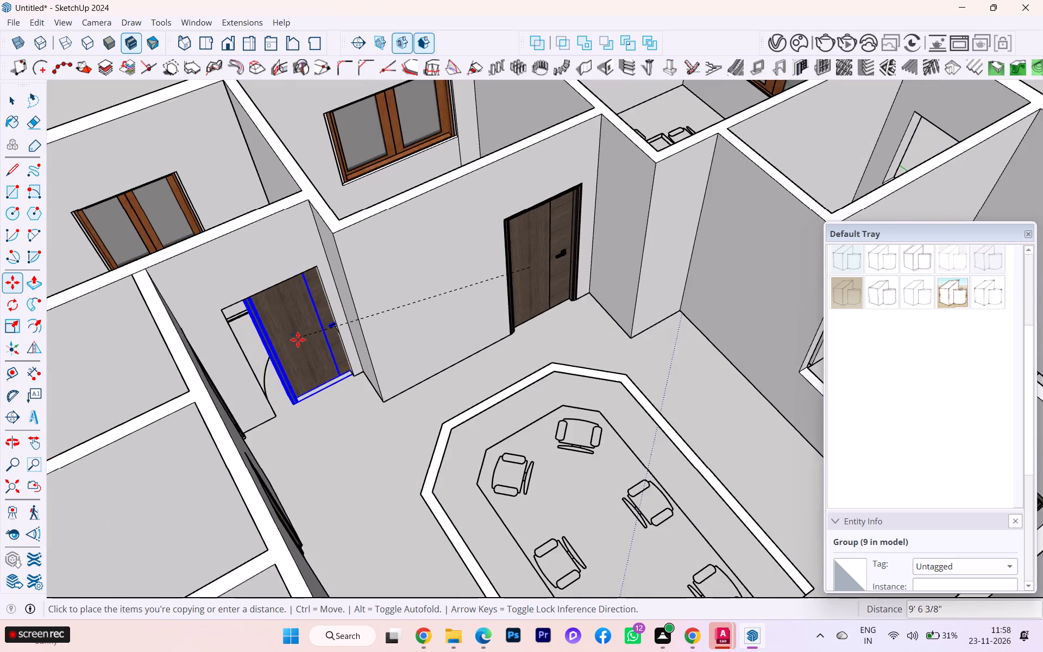
scroll(286, 346, "up", 1)
left_click(279, 351)
Move the copied door by its hinge-side bottom corner onto the doorway's wall corner at the floor, and deselect it.
scroll(279, 351, "up", 1)
scroll(279, 351, "down", 2)
scroll(279, 351, "up", 4)
scroll(279, 351, "down", 6)
scroll(274, 354, "up", 4)
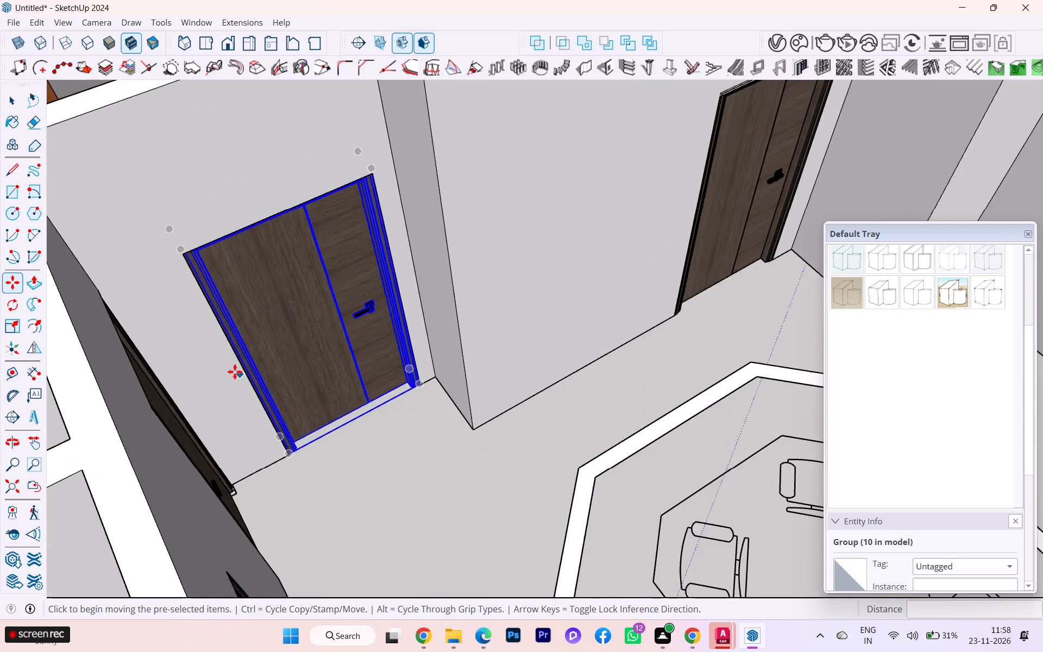
scroll(235, 372, "up", 3)
scroll(254, 406, "down", 1)
scroll(262, 417, "up", 5)
scroll(317, 482, "down", 1)
middle_click_drag(312, 479, 280, 418)
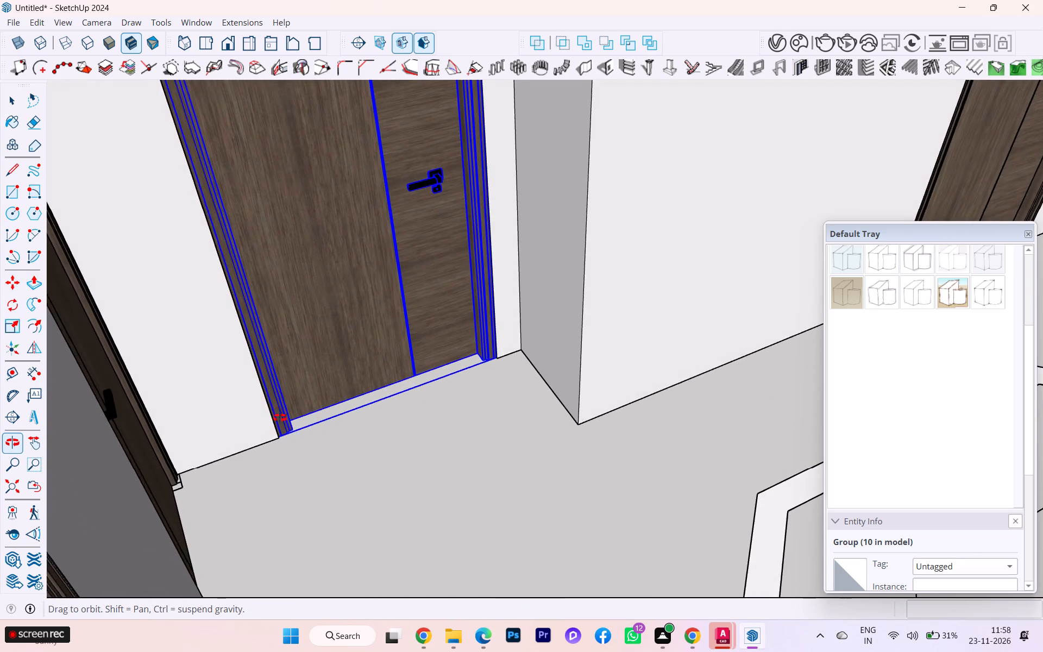
middle_click_drag(280, 418, 282, 429)
left_click(16, 283)
scroll(274, 402, "down", 2)
scroll(296, 428, "up", 7)
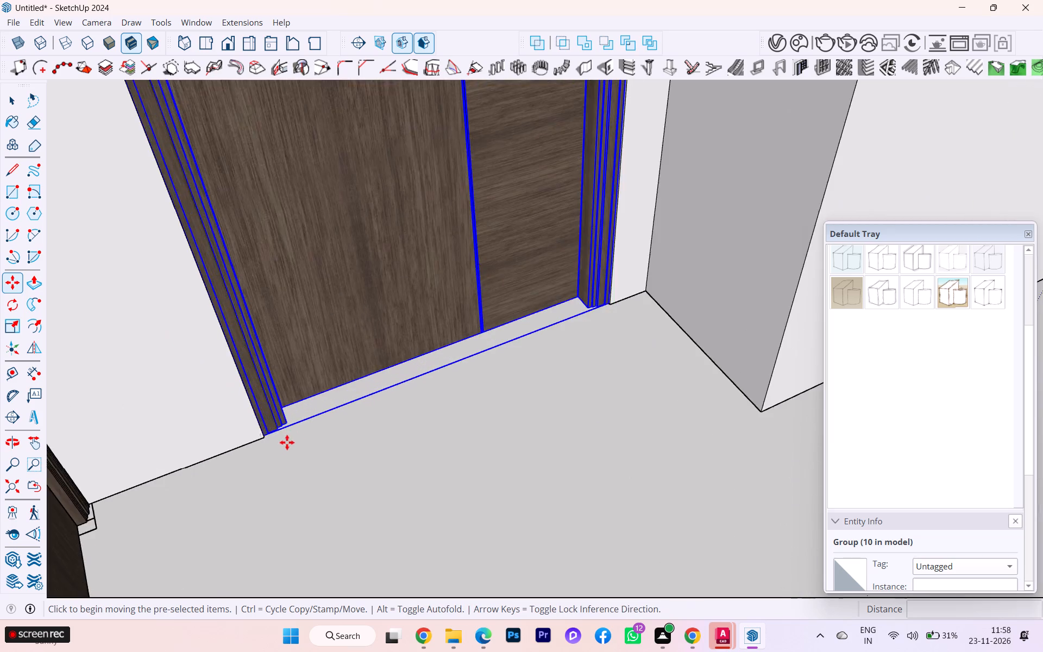
scroll(287, 442, "up", 7)
scroll(277, 449, "down", 4)
scroll(277, 449, "up", 10)
scroll(255, 419, "down", 1)
scroll(255, 418, "up", 10)
left_click(235, 427)
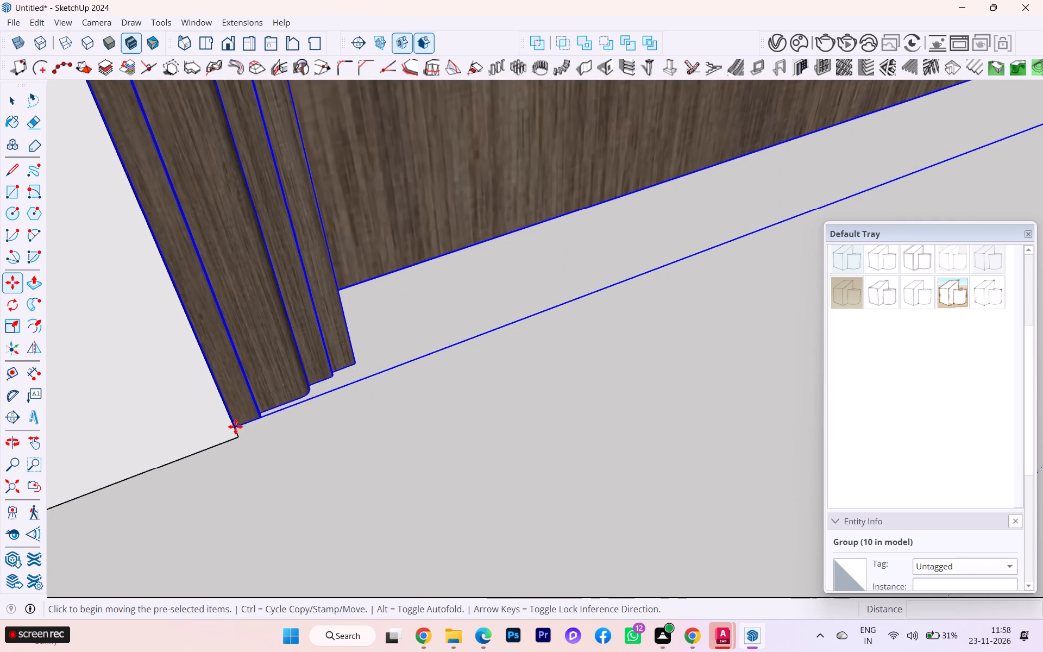
left_click(235, 440)
scroll(378, 411, "down", 7)
scroll(334, 417, "down", 13)
scroll(329, 413, "up", 1)
scroll(329, 413, "down", 5)
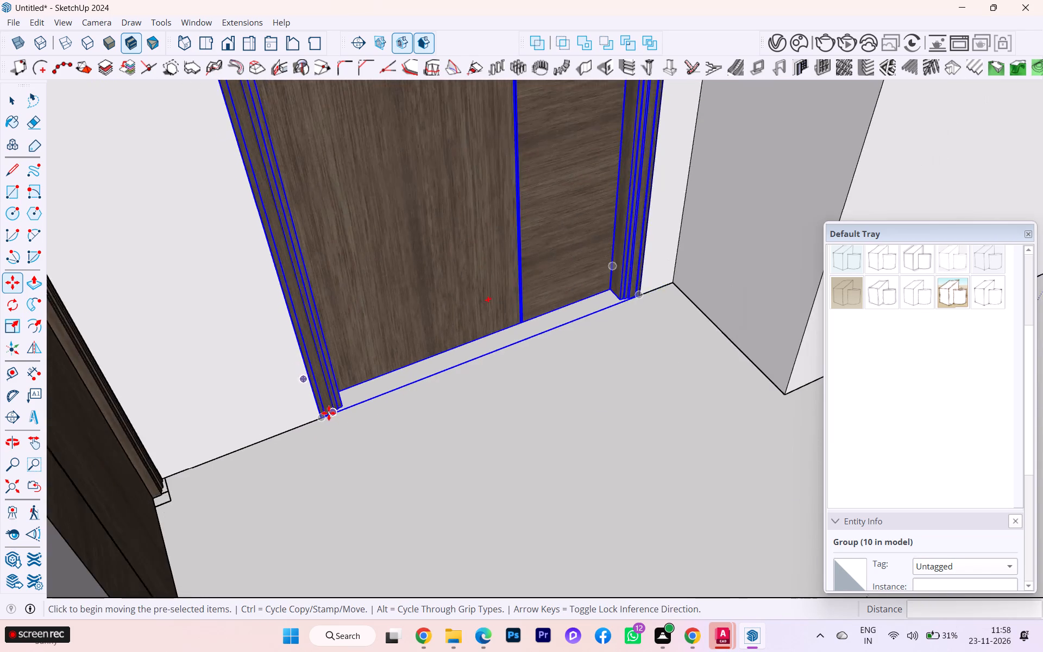
scroll(331, 409, "down", 3)
scroll(331, 407, "up", 6)
scroll(331, 407, "down", 12)
scroll(361, 383, "up", 1)
scroll(361, 383, "down", 2)
scroll(372, 374, "up", 1)
scroll(372, 374, "down", 5)
scroll(372, 374, "up", 2)
scroll(372, 374, "down", 4)
scroll(404, 340, "down", 5)
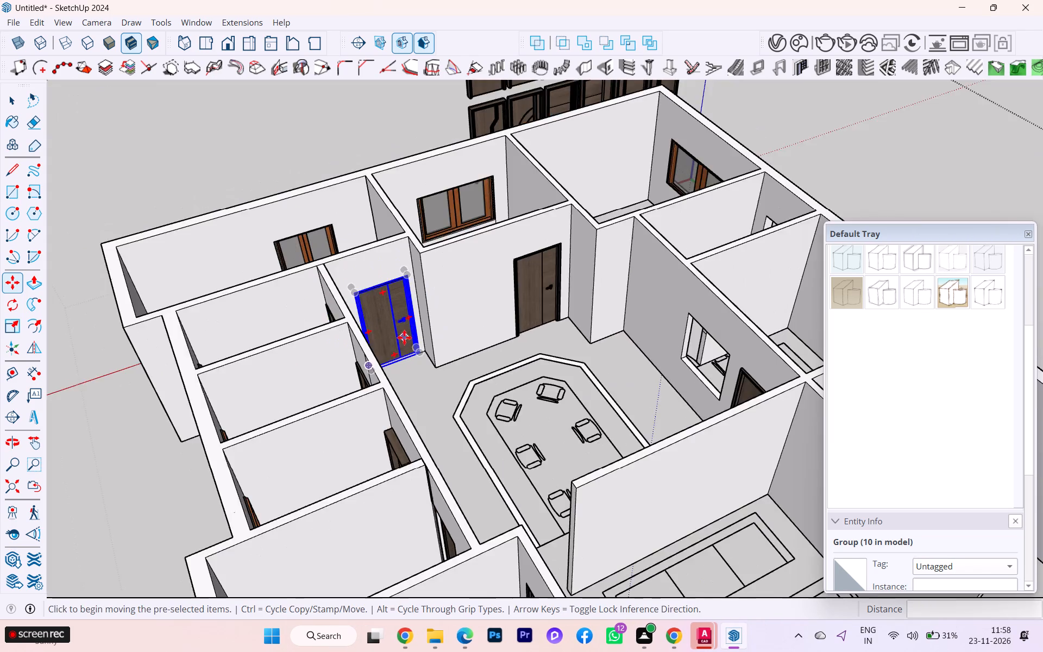
scroll(404, 337, "down", 6)
scroll(422, 318, "up", 4)
scroll(422, 318, "down", 1)
left_click(16, 102)
left_click(276, 127)
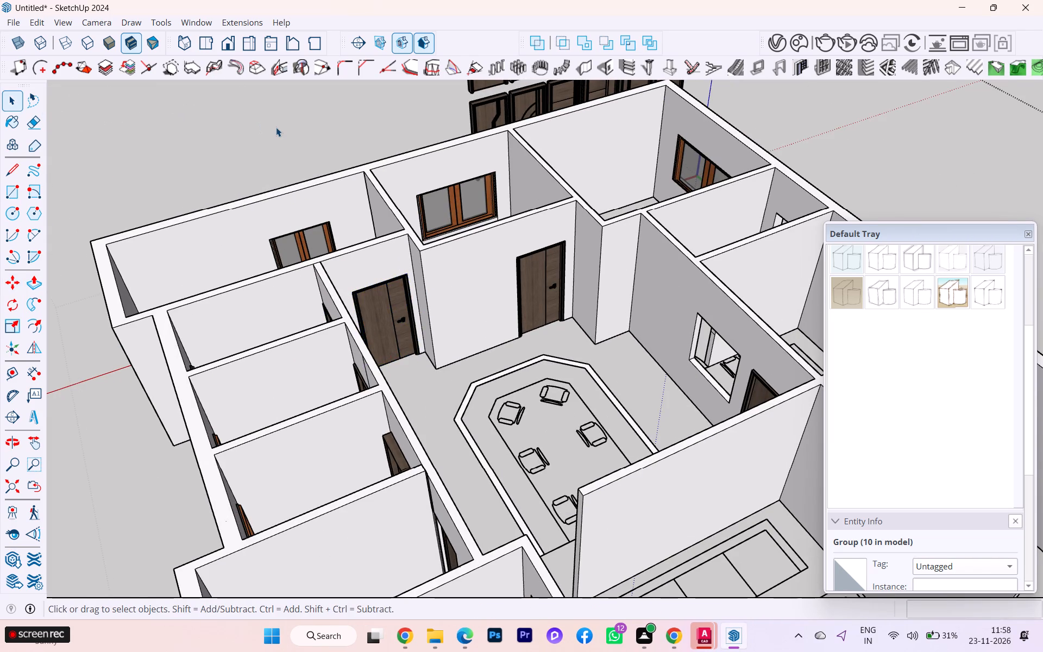
Examine the floor plan from above and from the corridor side to check which openings have doors and windows.
scroll(267, 154, "down", 4)
scroll(393, 203, "down", 1)
middle_click_drag(396, 203, 262, 274)
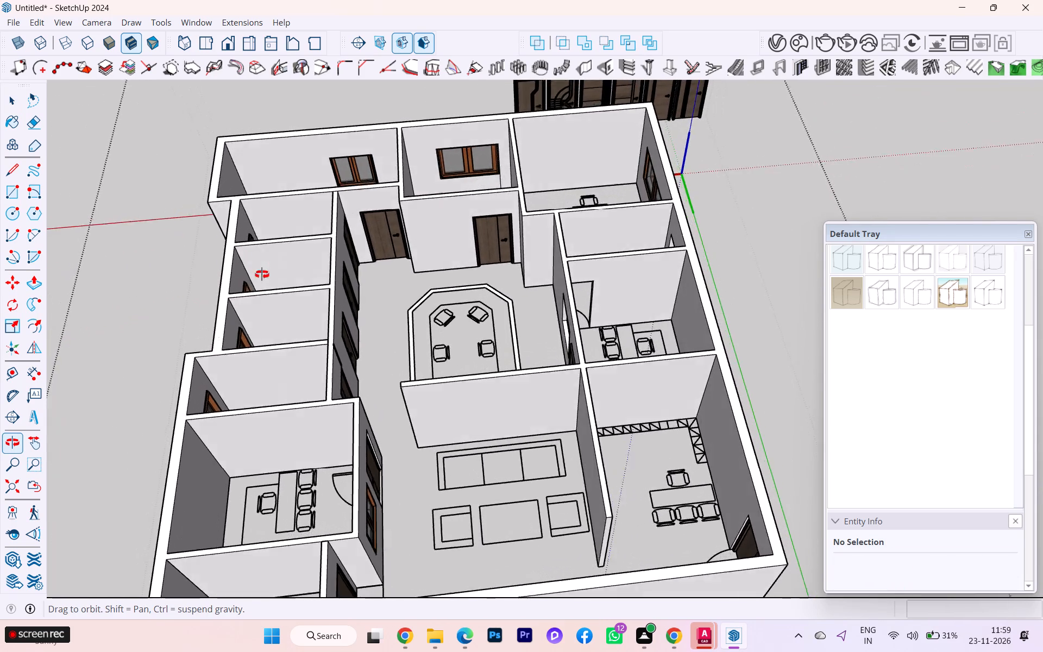
middle_click_drag(262, 274, 244, 298)
scroll(355, 183, "down", 2)
scroll(356, 181, "up", 8)
scroll(313, 197, "up", 1)
scroll(316, 193, "down", 2)
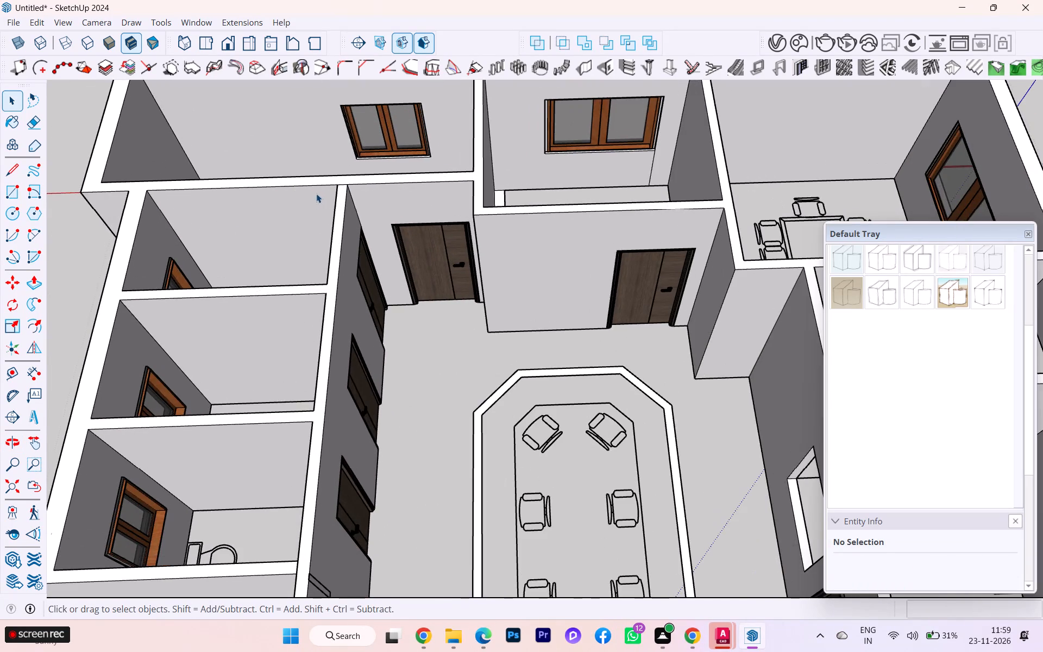
scroll(316, 193, "down", 7)
scroll(339, 180, "up", 4)
scroll(339, 180, "down", 1)
scroll(339, 180, "up", 1)
scroll(339, 180, "down", 4)
middle_click_drag(358, 188, 394, 164)
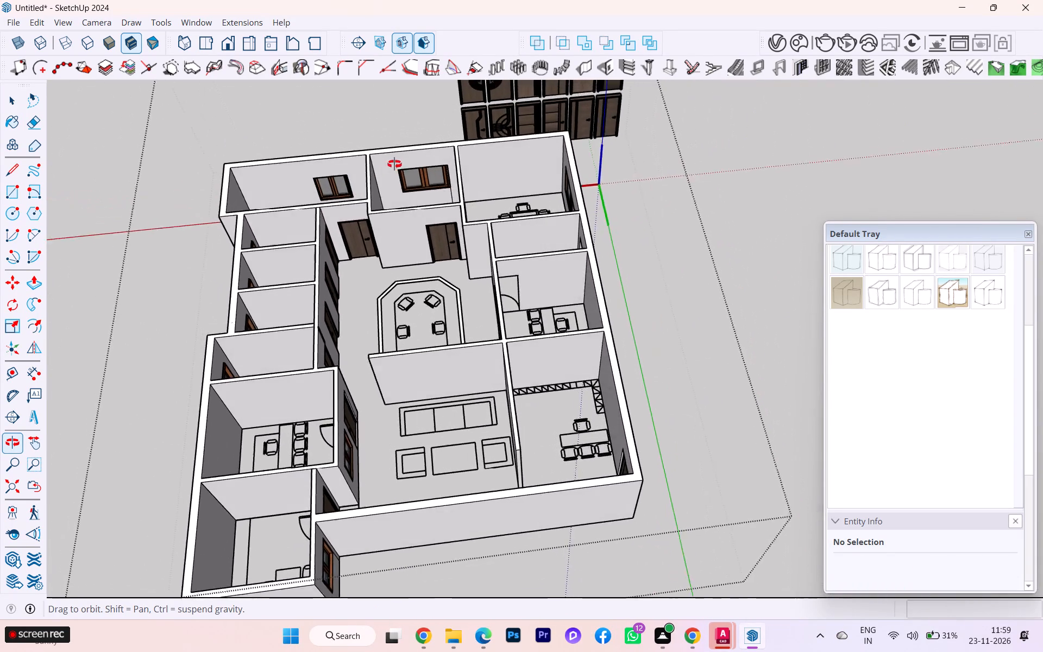
middle_click_drag(394, 164, 194, 152)
scroll(250, 317, "up", 8)
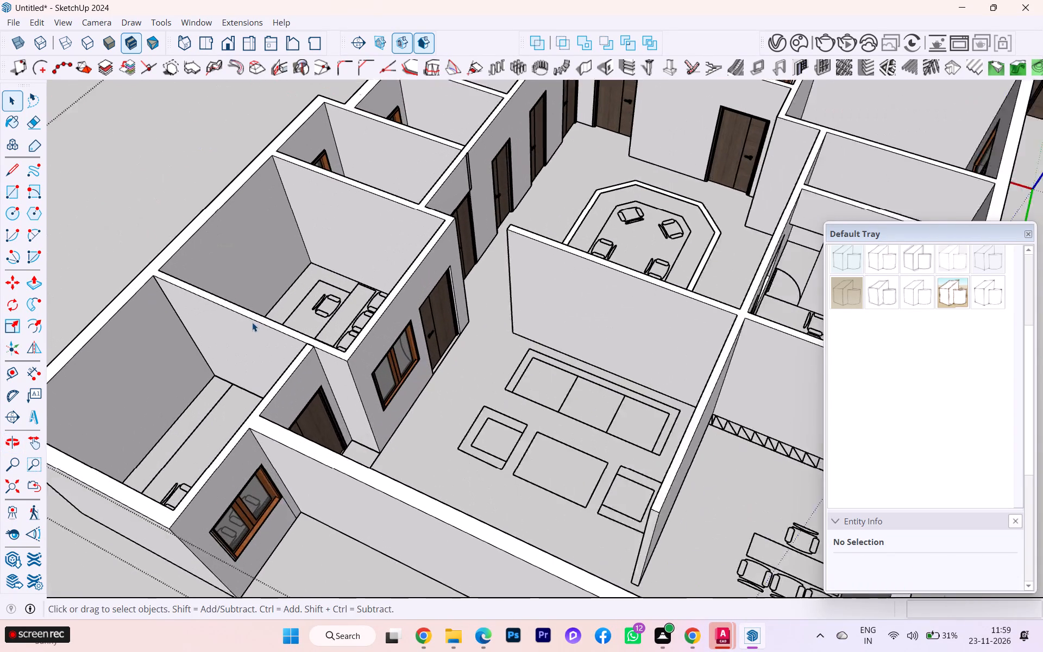
Inspect the doors and windows from all around the building with back edges shown, and restore the normal edge display.
key("k")
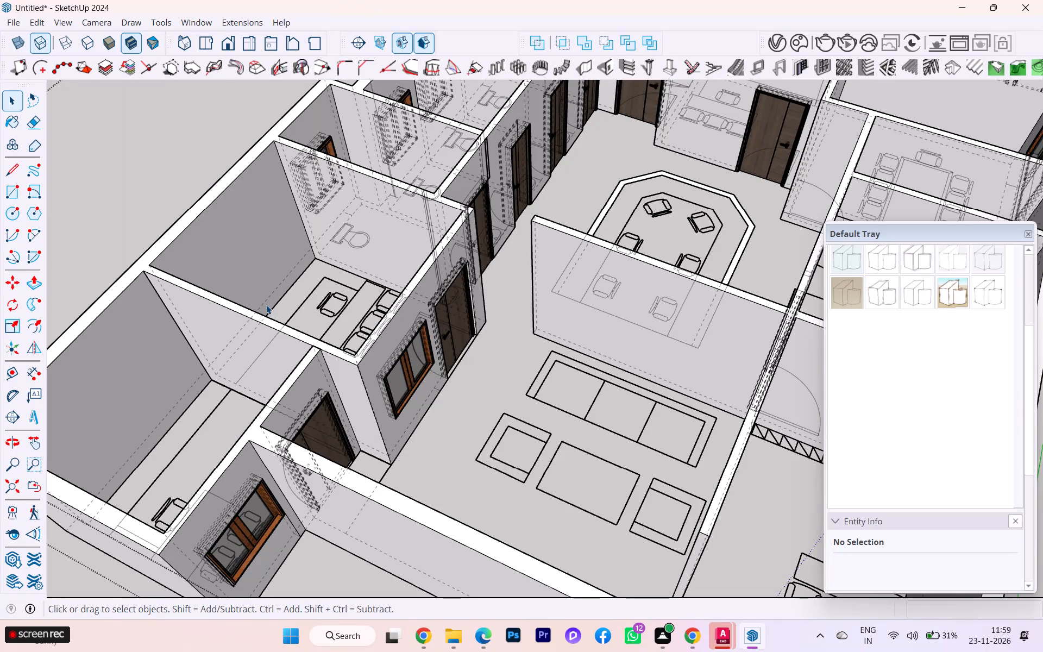
scroll(304, 296, "down", 1)
scroll(413, 302, "down", 2)
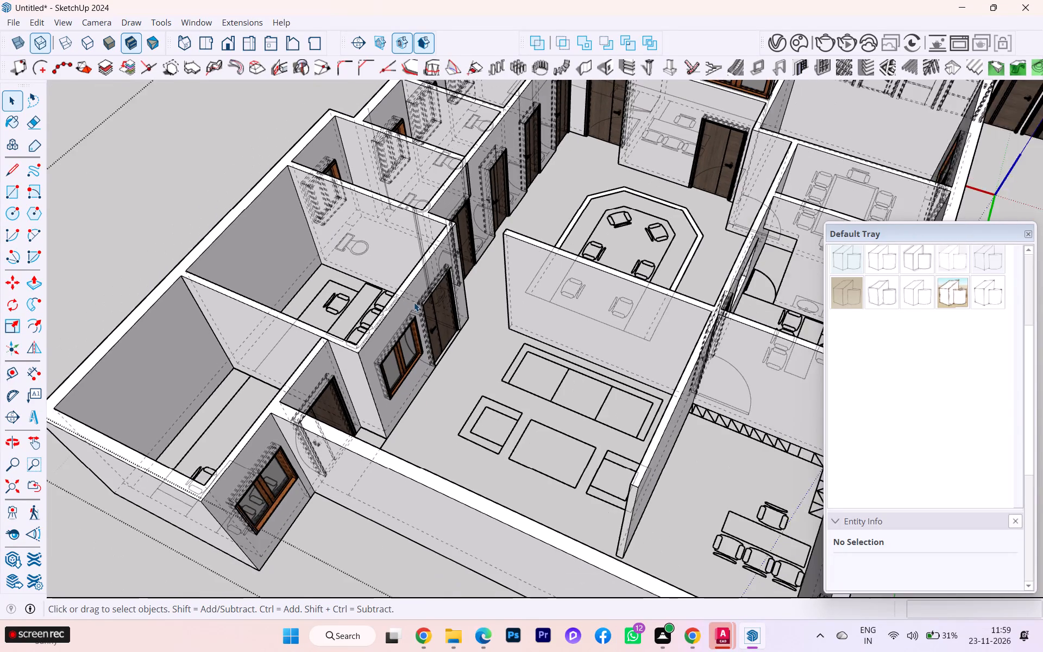
middle_click_drag(396, 342, 726, 293)
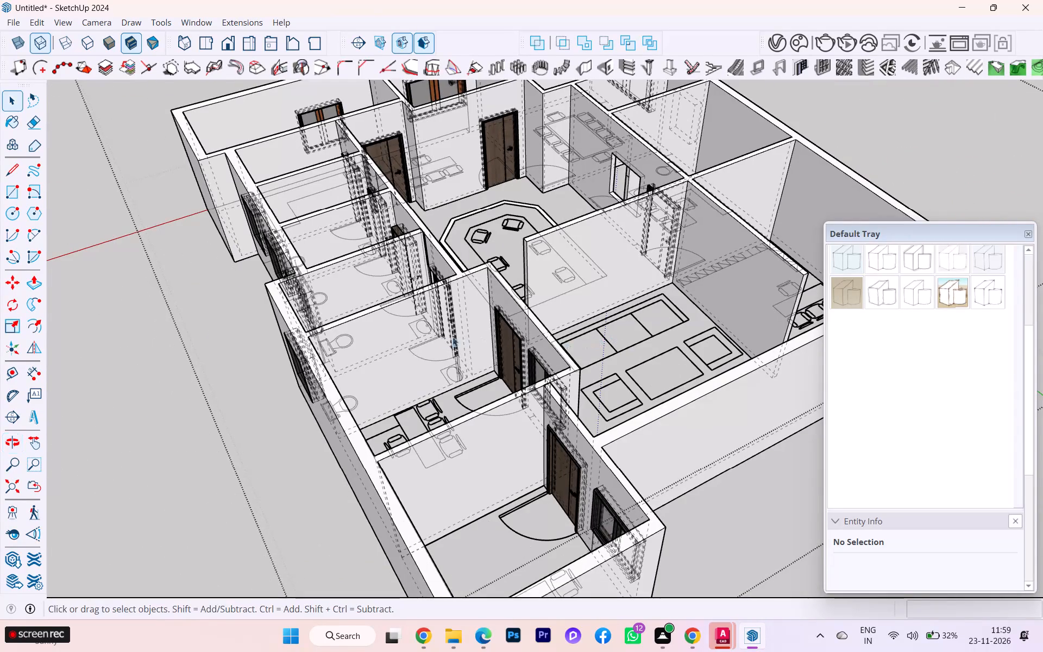
middle_click_drag(442, 336, 635, 283)
scroll(370, 325, "down", 1)
middle_click_drag(377, 323, 606, 323)
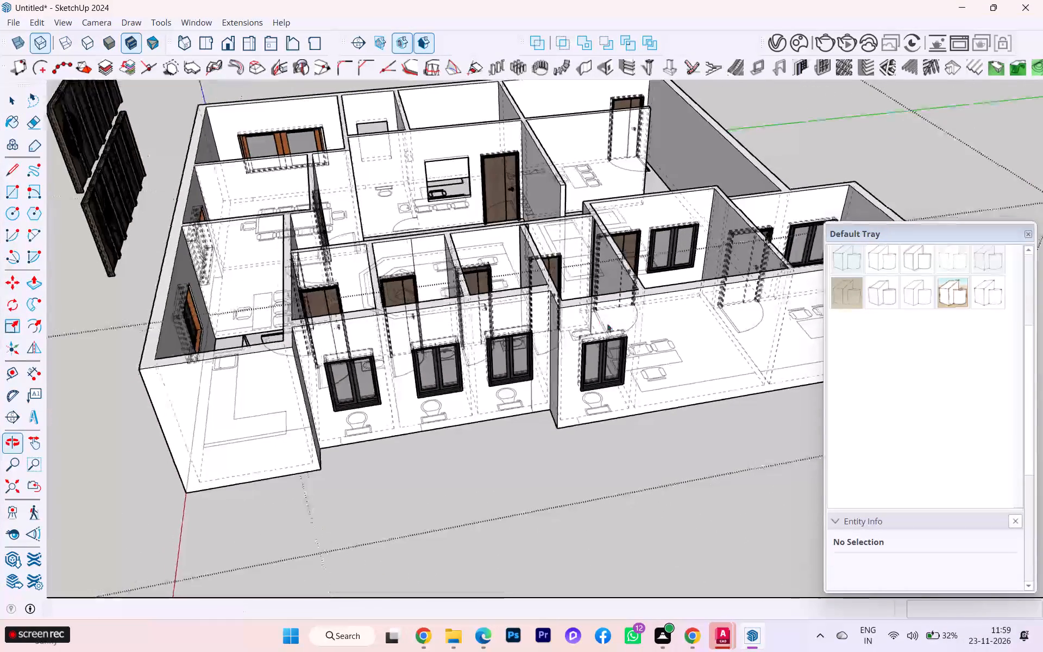
scroll(571, 350, "up", 4)
middle_click_drag(437, 348, 725, 344)
scroll(491, 402, "up", 3)
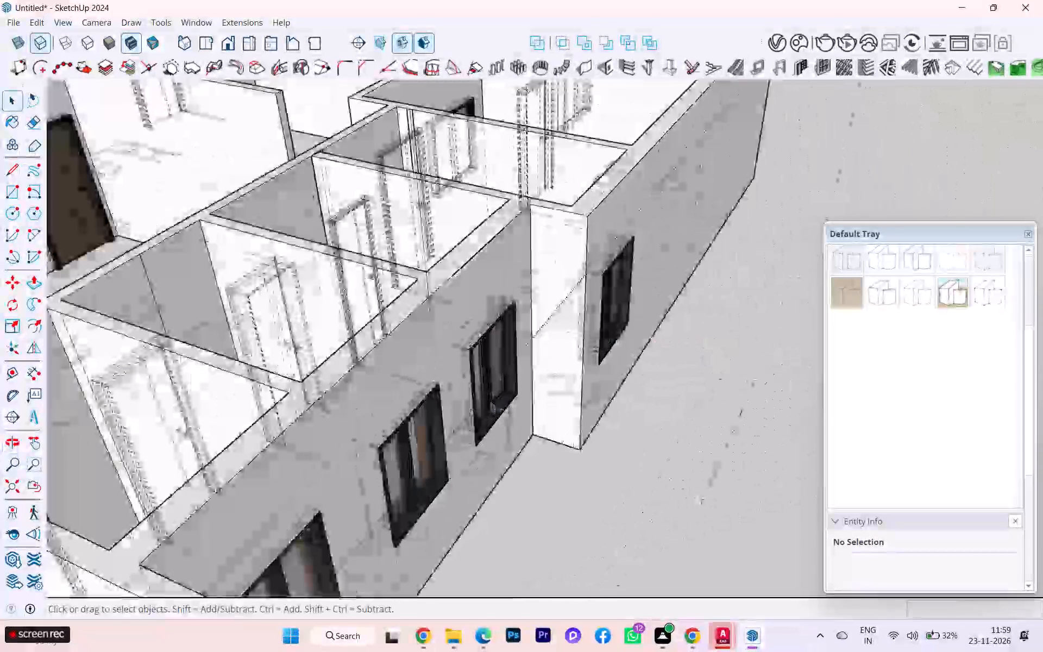
scroll(381, 374, "down", 2)
scroll(377, 373, "up", 3)
scroll(376, 372, "down", 1)
key("k")
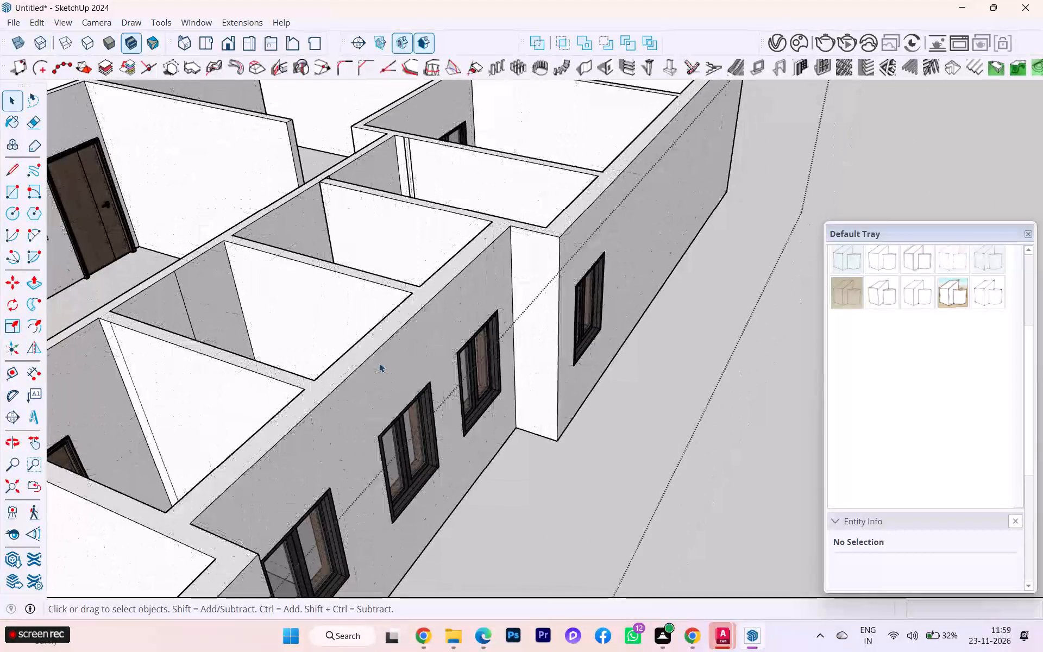
Delete the component of spare sample doors standing in two rows outside the building.
scroll(471, 298, "down", 4)
scroll(472, 298, "up", 2)
scroll(475, 297, "down", 1)
scroll(476, 297, "up", 1)
scroll(539, 283, "down", 5)
scroll(299, 206, "down", 4)
scroll(297, 210, "up", 1)
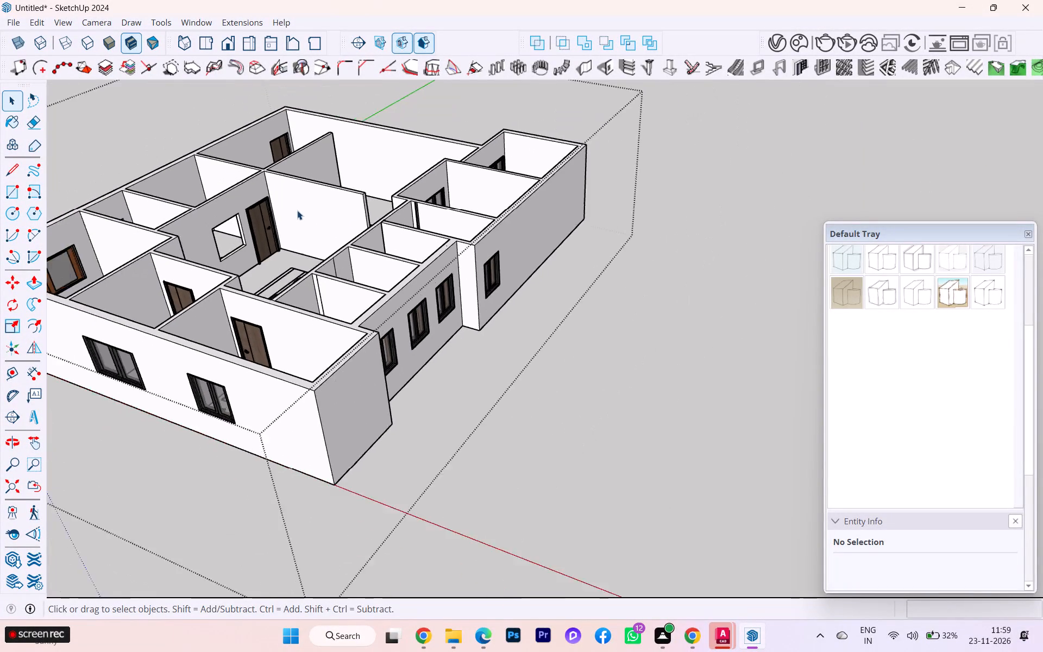
scroll(297, 210, "up", 1)
middle_click_drag(316, 210, 488, 208)
scroll(476, 198, "down", 4)
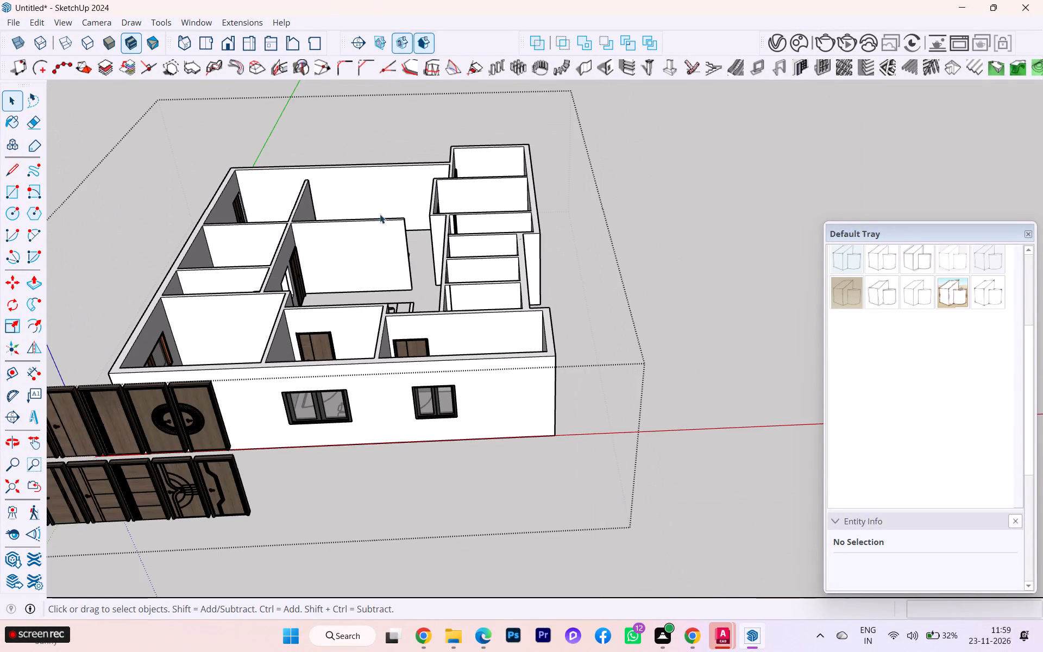
scroll(336, 264, "up", 2)
scroll(341, 260, "down", 4)
scroll(347, 352, "up", 2)
left_click(161, 390)
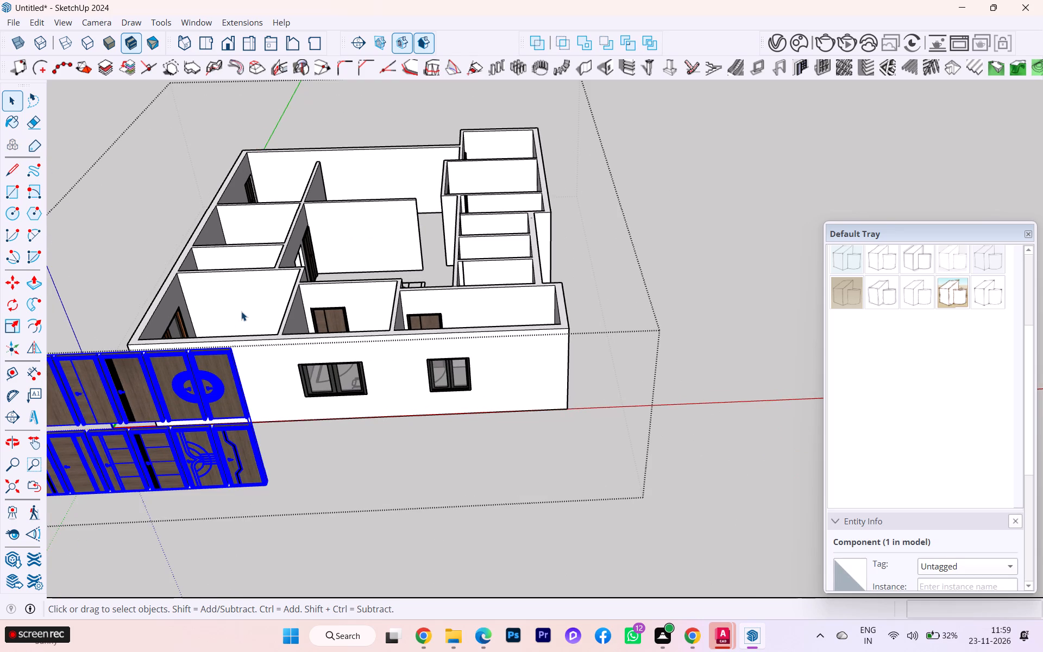
key("Delete")
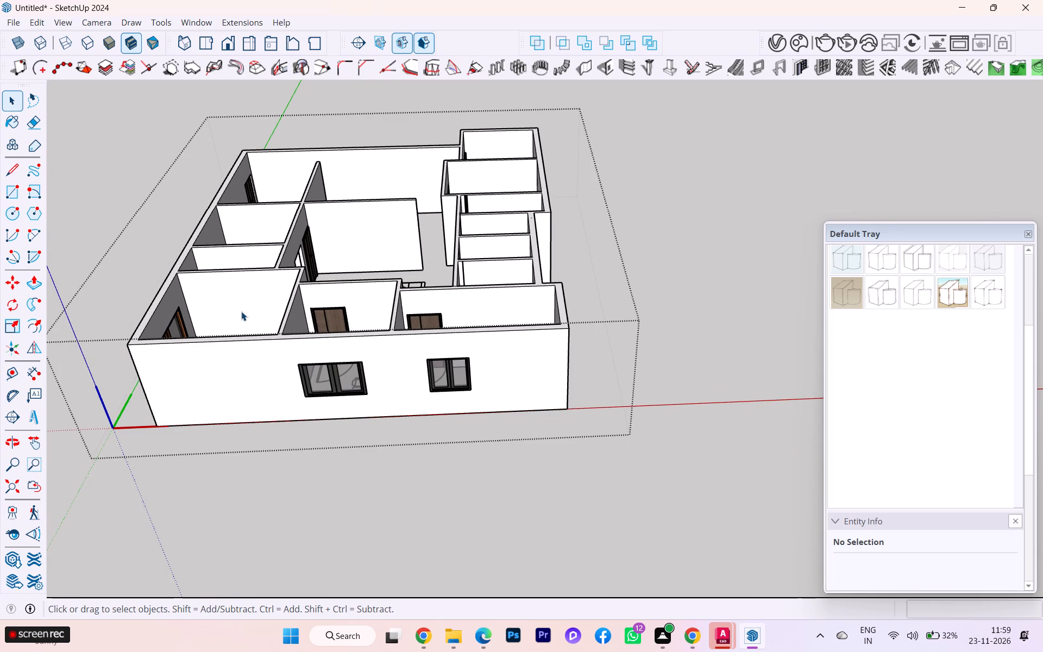
Copy the two-pane window between the two lounge doors into the empty window opening beside the door of the neighbouring office.
scroll(356, 323, "up", 4)
scroll(299, 273, "down", 1)
middle_click_drag(298, 273, 173, 361)
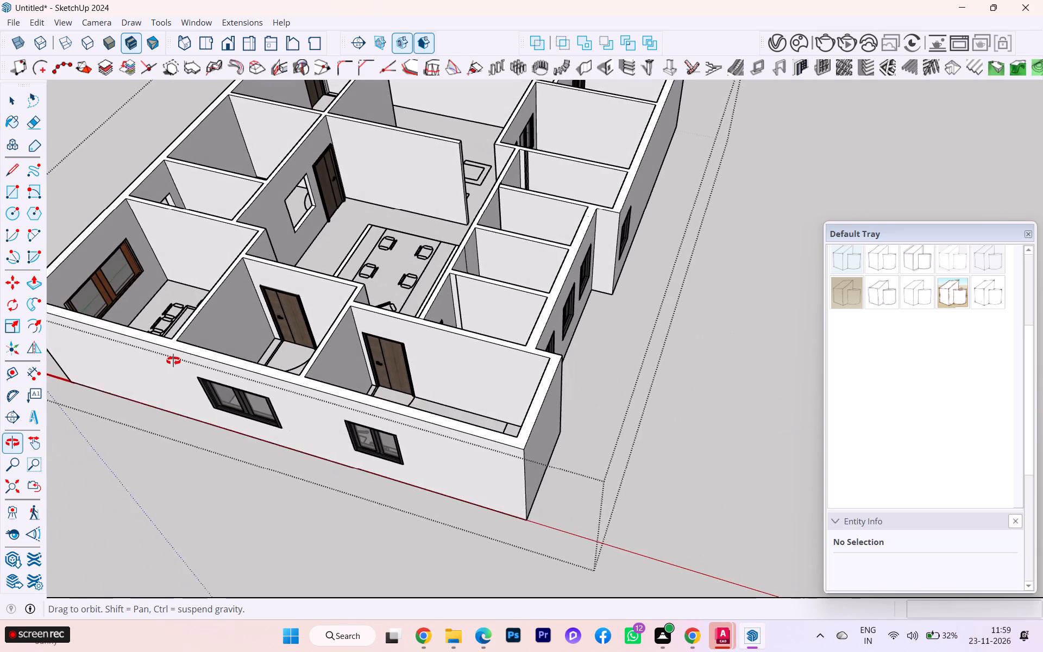
middle_click_drag(173, 361, 181, 380)
scroll(135, 251, "up", 4)
scroll(212, 218, "down", 1)
middle_click_drag(309, 221, 359, 250)
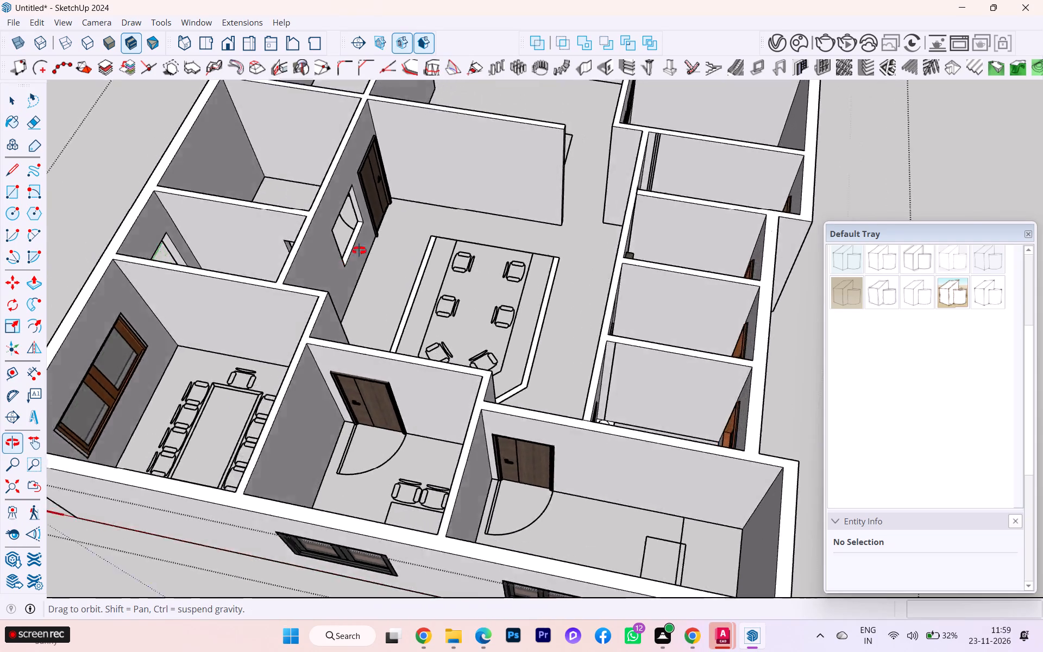
middle_click_drag(359, 250, 696, 249)
scroll(303, 203, "down", 2)
scroll(294, 205, "up", 1)
scroll(294, 205, "down", 1)
middle_click_drag(293, 208, 474, 211)
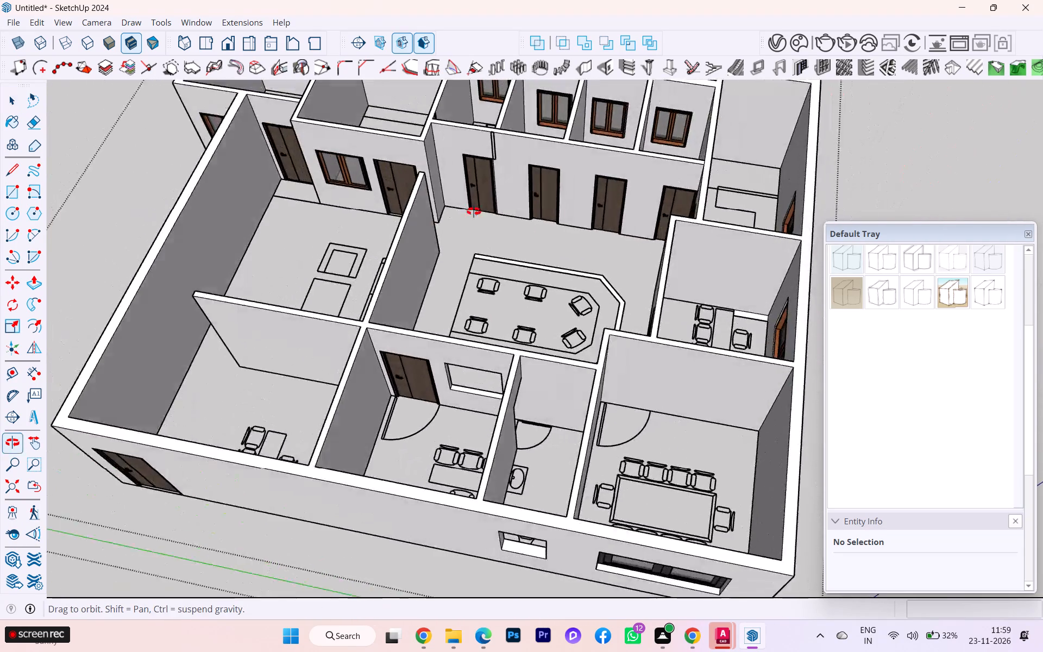
middle_click_drag(474, 211, 529, 191)
left_click(300, 207)
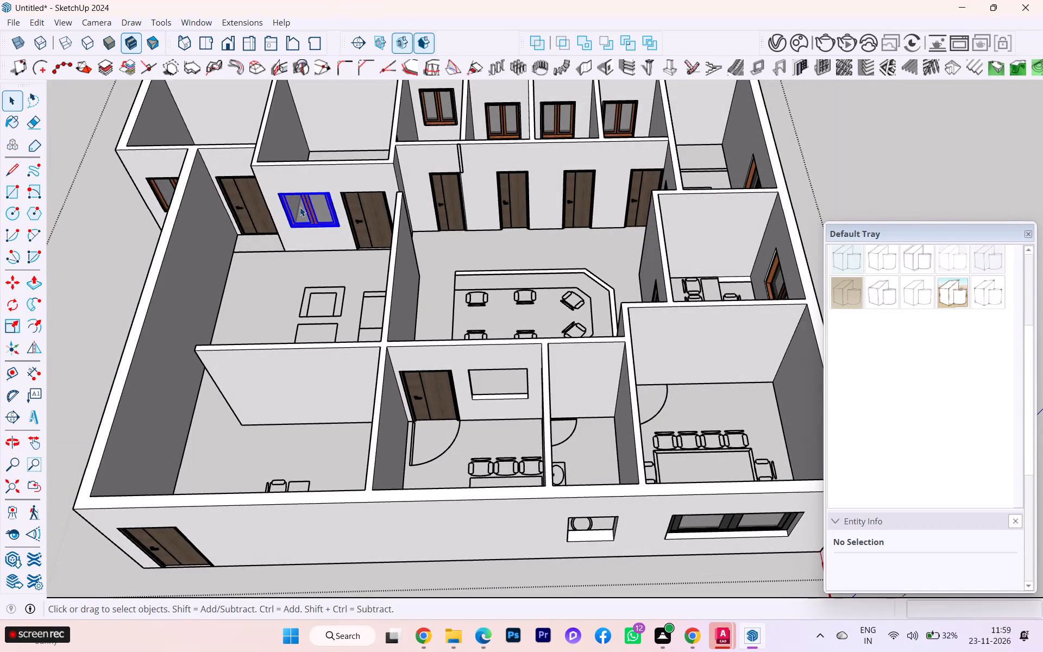
left_click(11, 281)
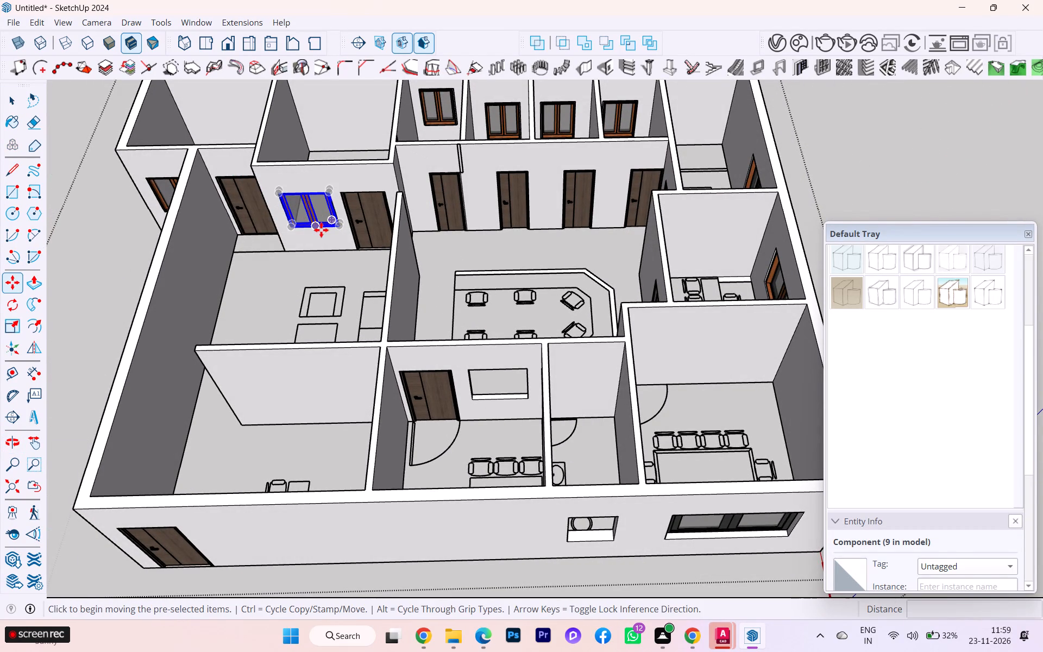
left_click(319, 225)
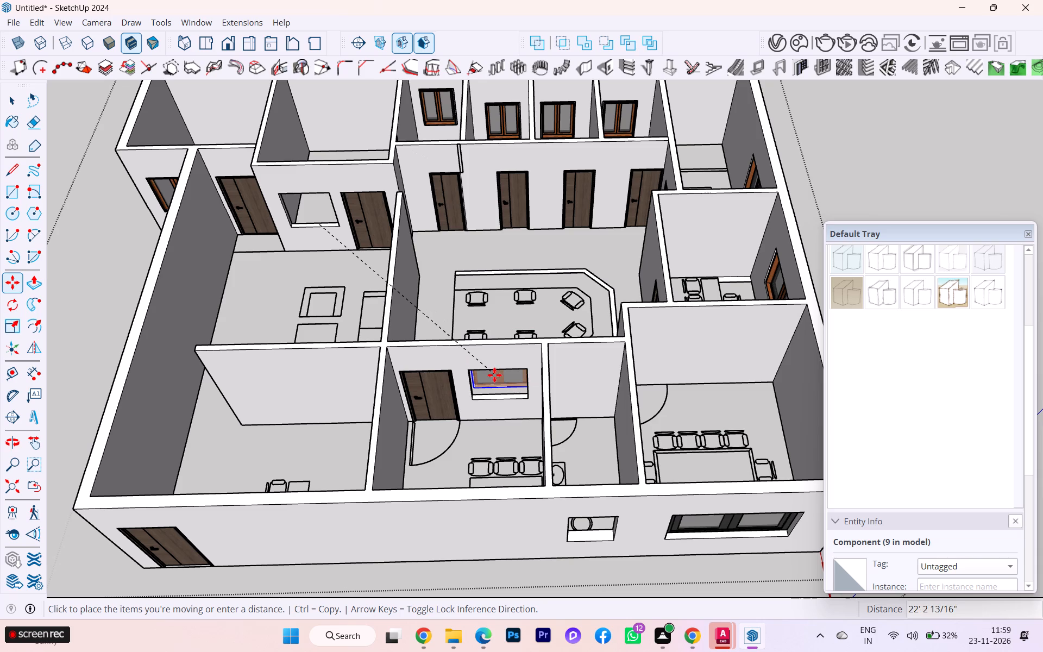
scroll(461, 429, "up", 4)
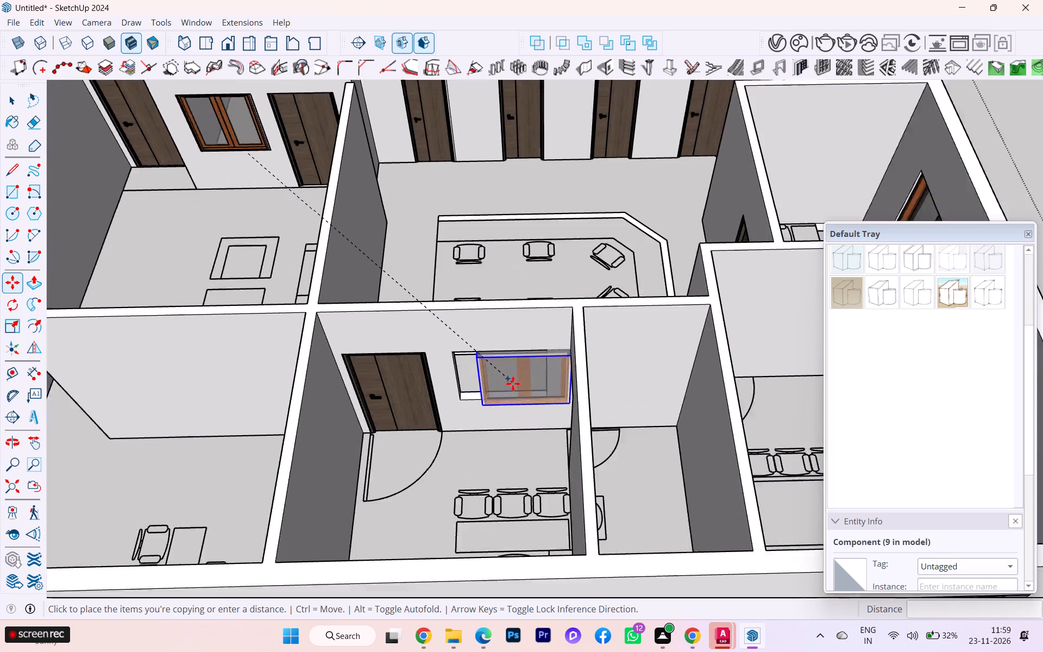
scroll(513, 384, "up", 3)
scroll(504, 381, "down", 1)
scroll(504, 381, "up", 2)
left_click(482, 376)
scroll(425, 381, "up", 2)
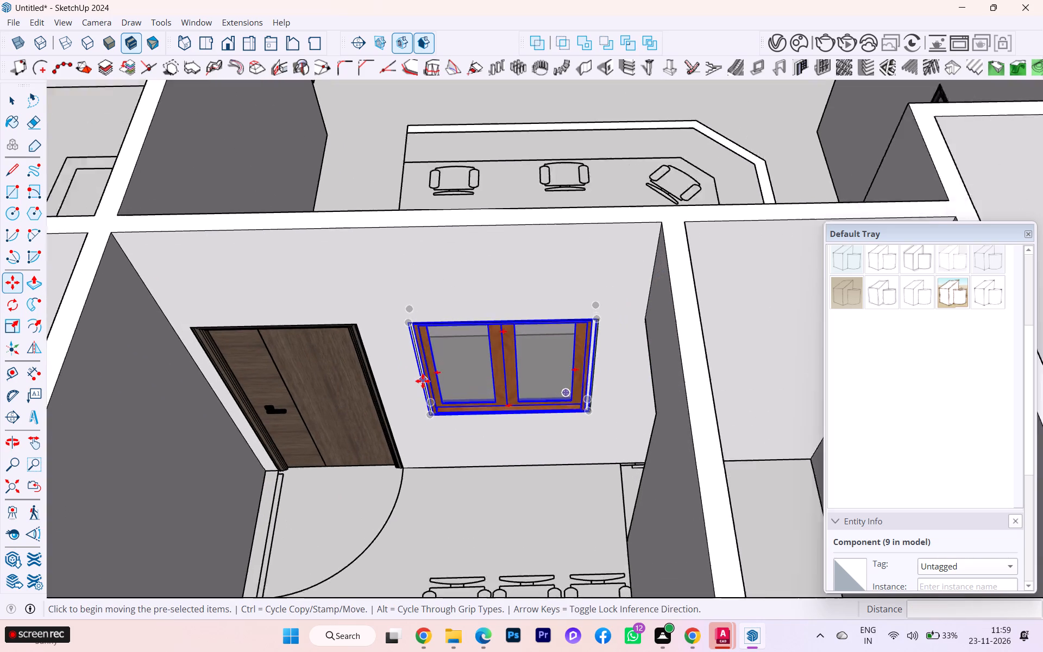
Scale the copied two-pane window slightly in width from both side edges to fit the opening beside the office door.
scroll(423, 381, "up", 2)
middle_click_drag(393, 379, 393, 352)
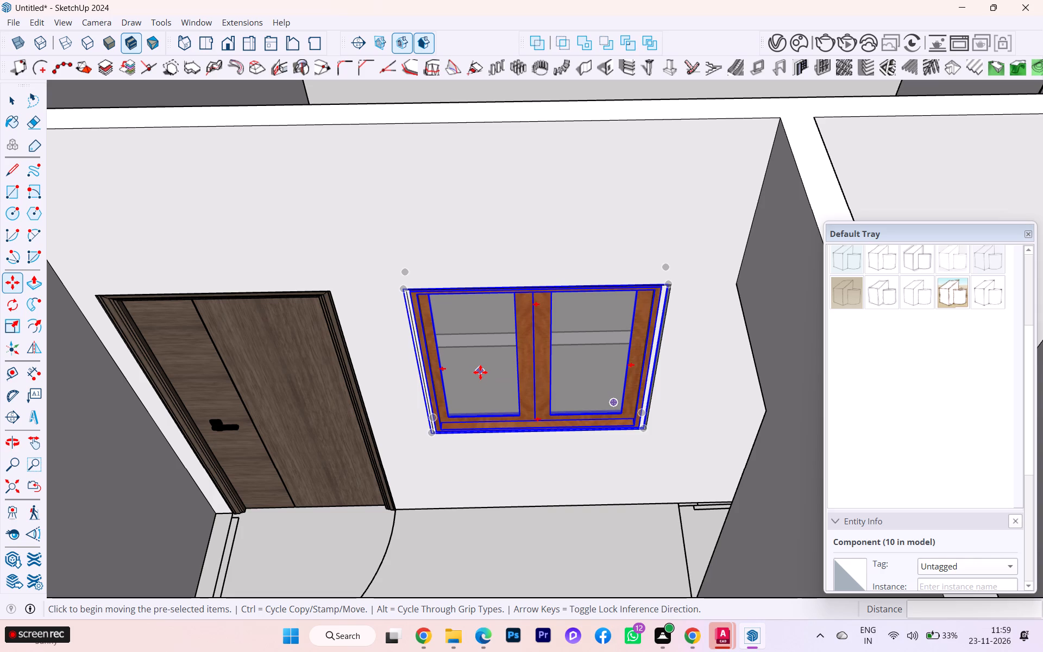
key("s")
scroll(459, 358, "up", 1)
scroll(459, 358, "down", 1)
scroll(459, 358, "up", 3)
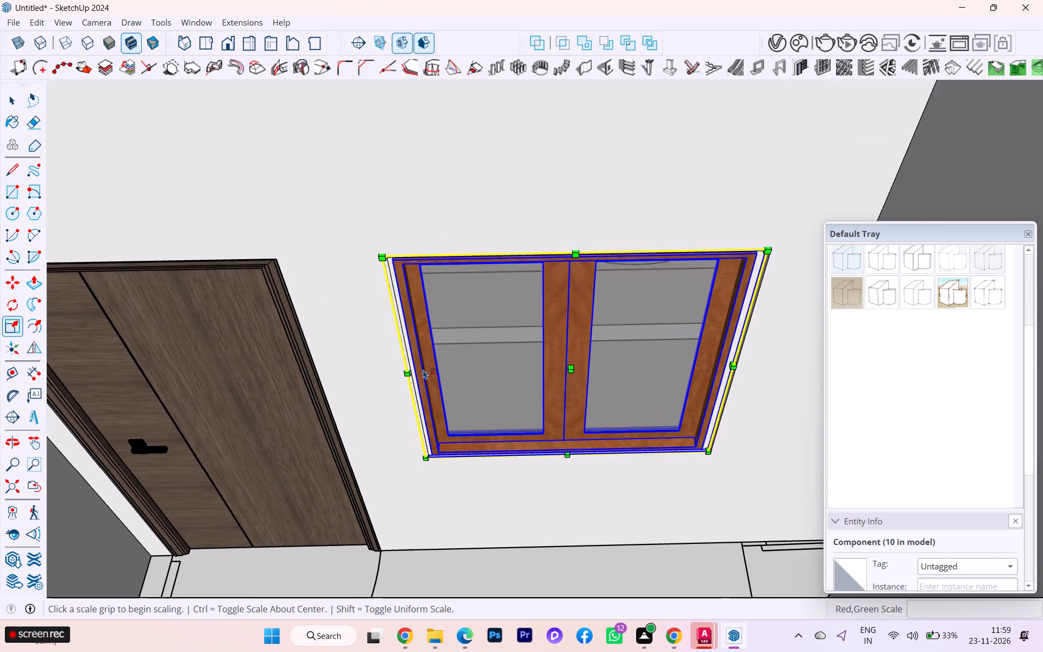
scroll(423, 369, "up", 1)
left_click(402, 363)
left_click(408, 358)
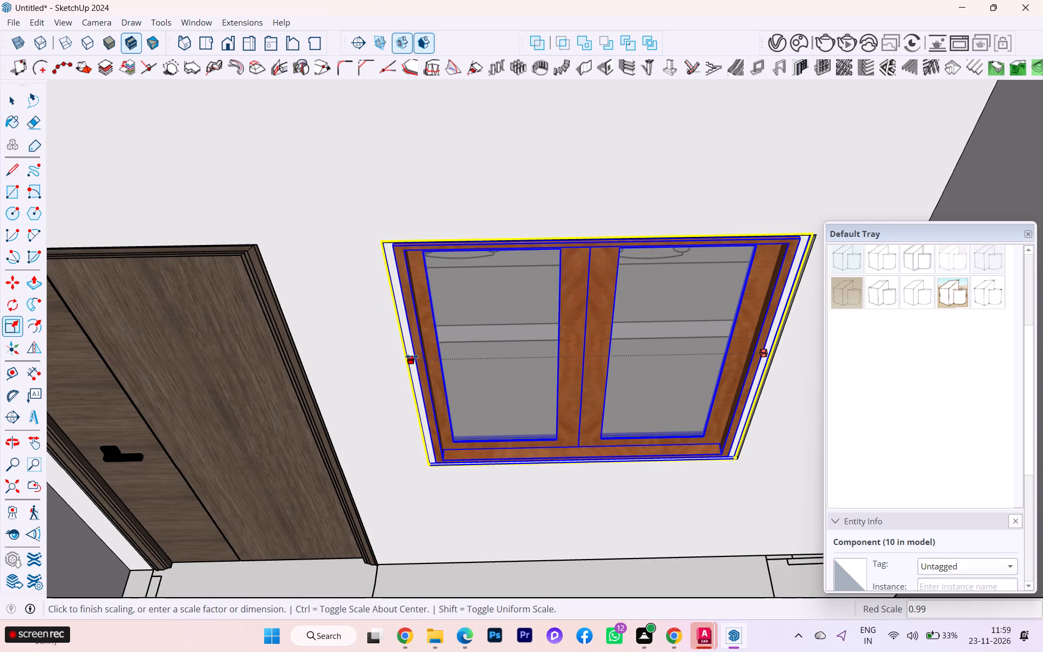
left_click(409, 354)
scroll(392, 354, "down", 4)
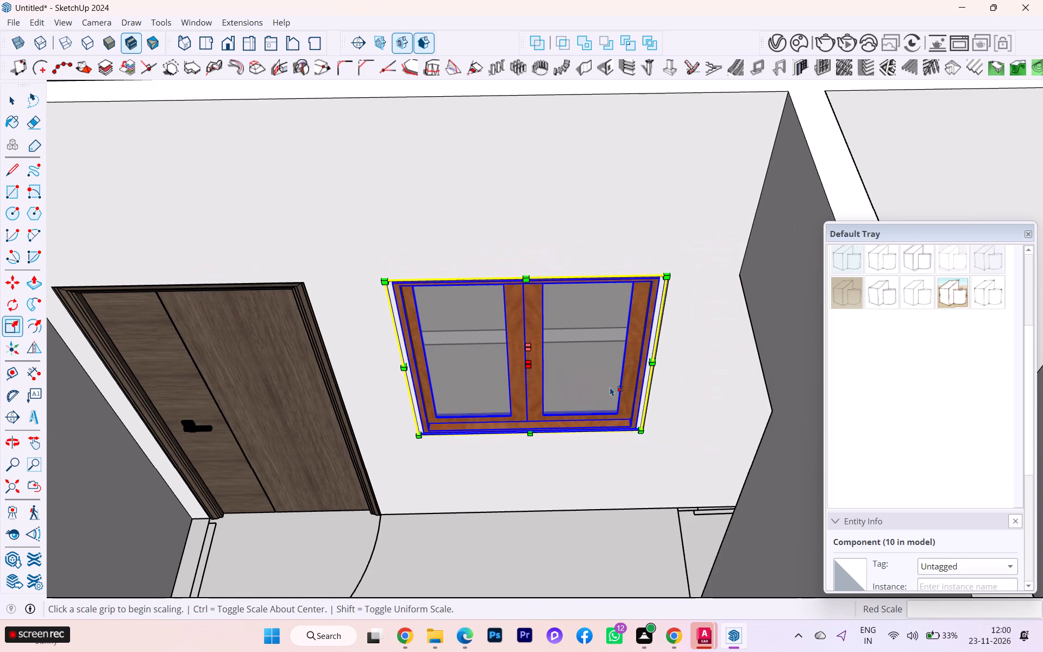
left_click(655, 349)
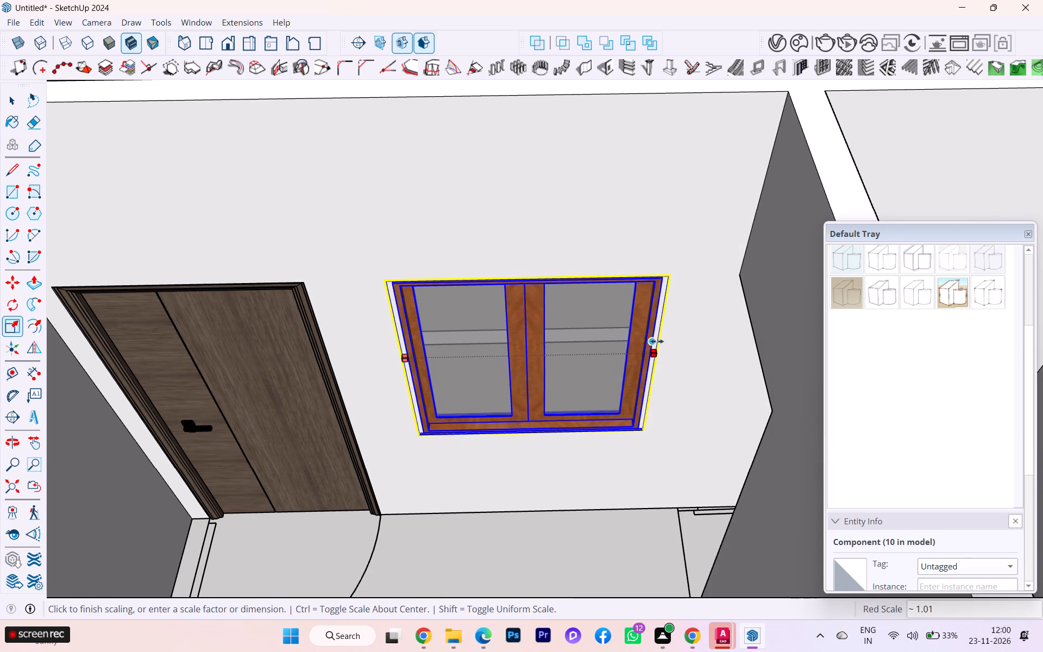
left_click(657, 340)
Clear the selection and examine the rooms around the central meeting area for their doors, windows and wall faces.
scroll(451, 297, "down", 4)
scroll(451, 296, "up", 1)
scroll(451, 296, "down", 2)
scroll(534, 286, "down", 2)
scroll(535, 286, "up", 3)
scroll(535, 286, "down", 11)
scroll(594, 288, "up", 5)
scroll(594, 289, "down", 1)
scroll(599, 291, "up", 4)
scroll(599, 291, "down", 3)
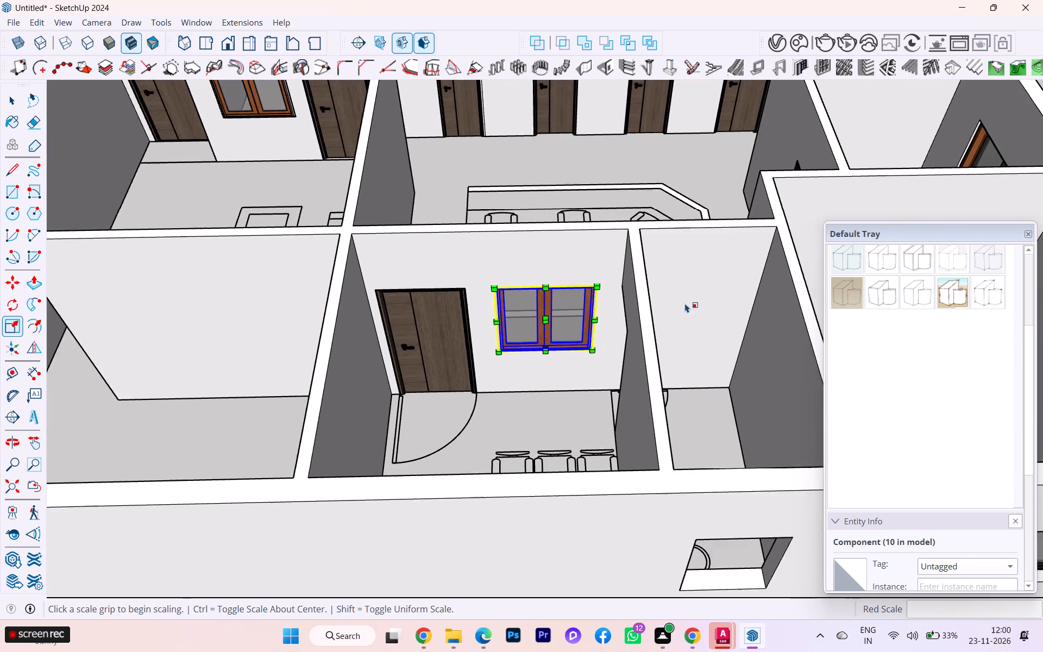
middle_click_drag(685, 304, 236, 347)
scroll(476, 233, "down", 5)
scroll(514, 250, "up", 1)
middle_click_drag(659, 279, 322, 262)
scroll(464, 210, "down", 2)
scroll(467, 212, "up", 1)
scroll(468, 213, "down", 1)
left_click(10, 104)
left_click(78, 394)
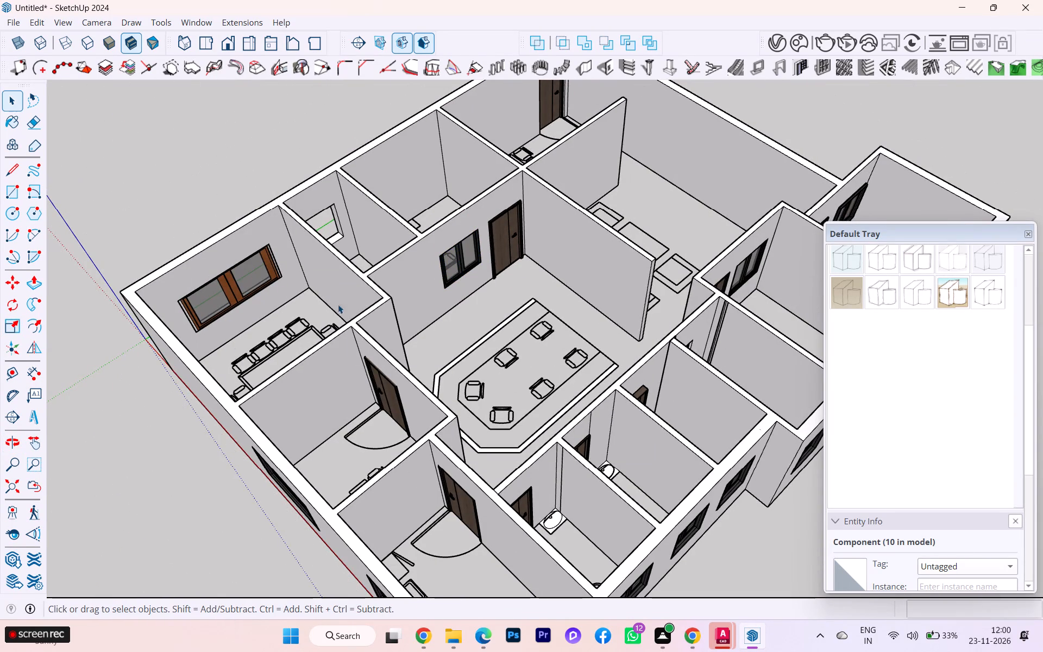
scroll(542, 285, "up", 3)
middle_click_drag(488, 247, 356, 251)
scroll(527, 209, "down", 2)
scroll(531, 207, "up", 1)
scroll(533, 207, "down", 1)
scroll(475, 231, "down", 1)
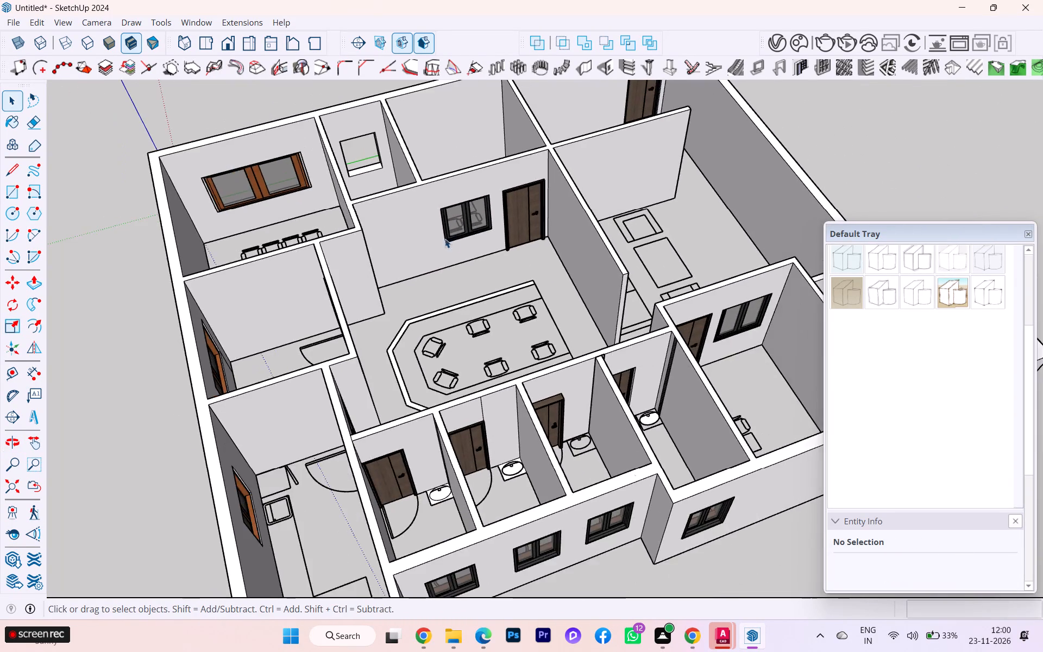
Open the walls for editing and erase the stray vertical edge above the washroom door.
middle_click_drag(439, 239, 223, 258)
scroll(260, 271, "up", 3)
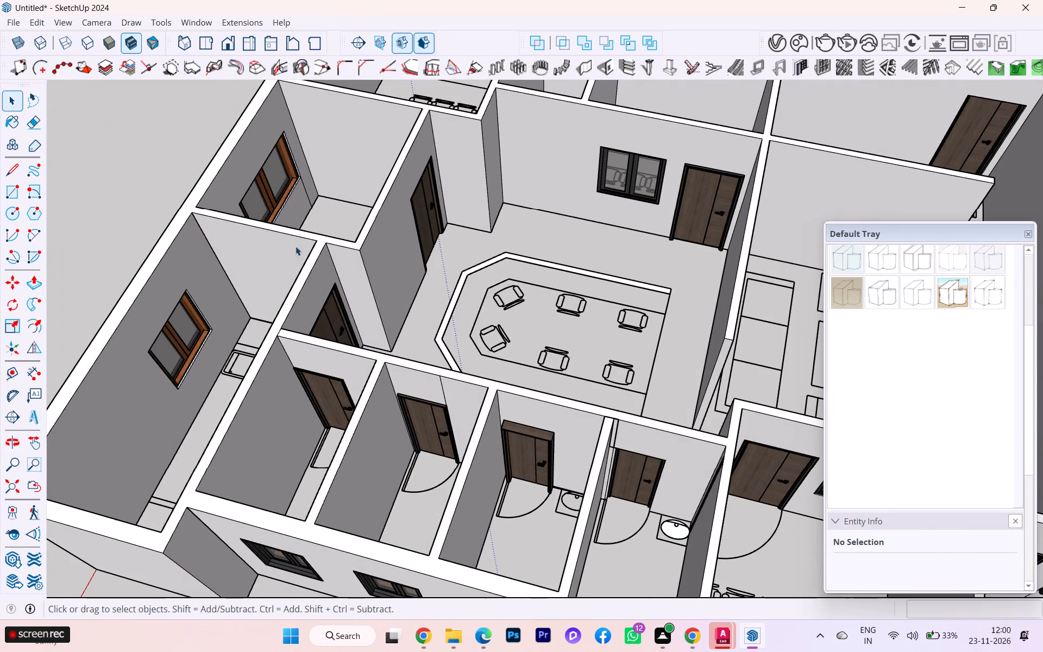
middle_click_drag(314, 241, 318, 214)
scroll(455, 390, "up", 5)
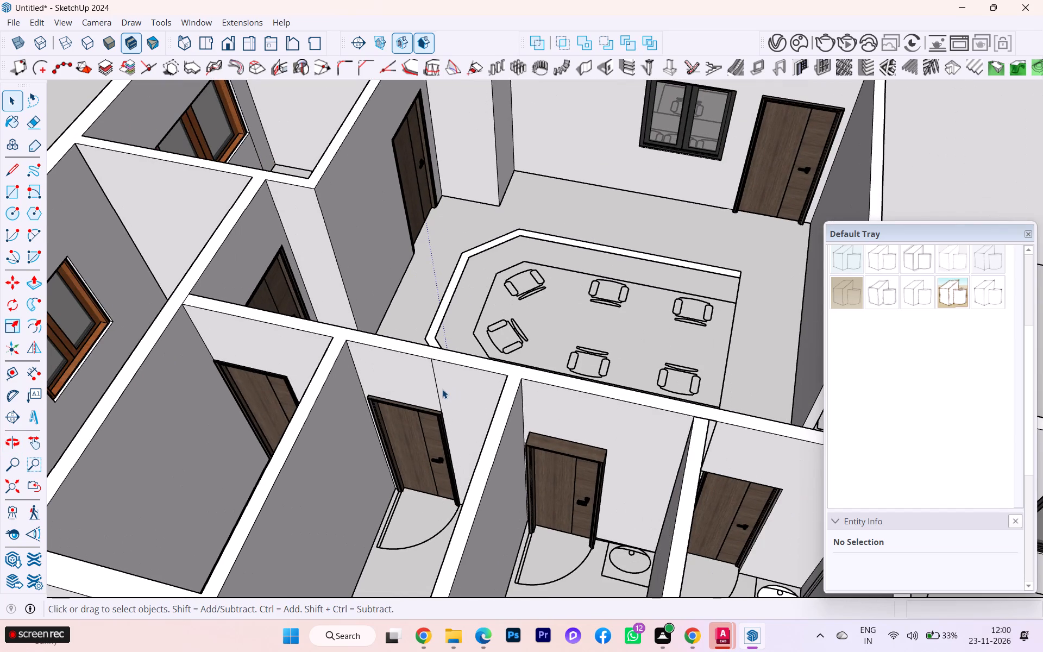
double_click(442, 389)
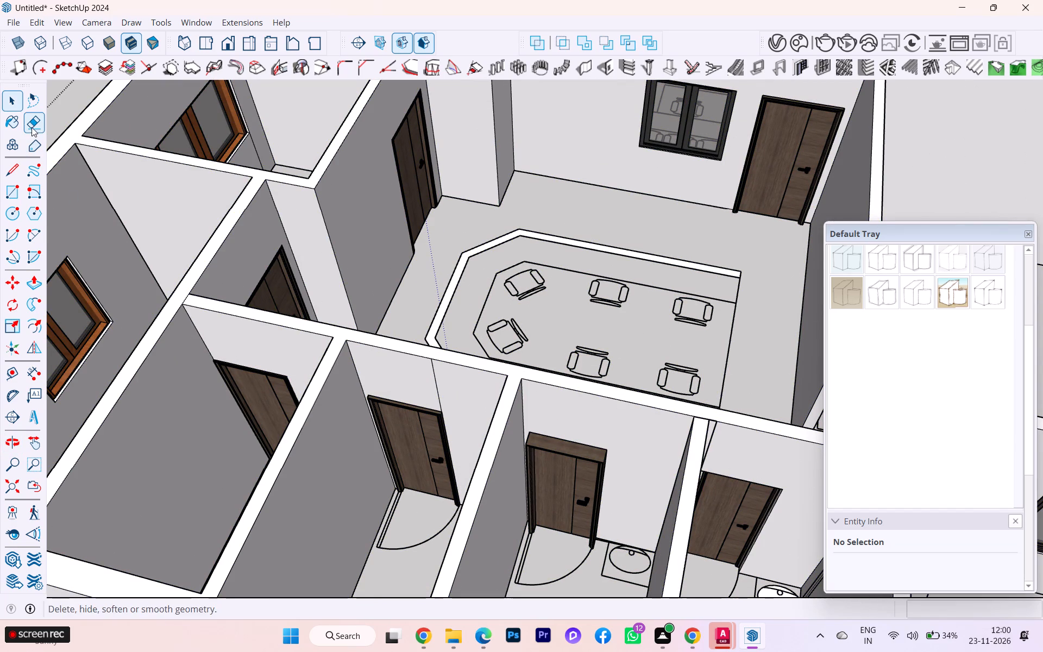
left_click(32, 125)
left_click(435, 373)
Examine the washroom row and the whole floor plan from above for remaining stray edges and unfilled openings.
scroll(488, 330, "down", 1)
scroll(489, 329, "up", 1)
scroll(489, 329, "down", 8)
scroll(499, 321, "up", 1)
scroll(506, 321, "down", 2)
scroll(634, 413, "down", 3)
scroll(635, 413, "up", 6)
scroll(599, 360, "down", 1)
scroll(599, 360, "up", 5)
scroll(600, 409, "down", 4)
scroll(600, 409, "up", 6)
scroll(544, 382, "up", 3)
scroll(569, 352, "down", 1)
scroll(569, 352, "up", 2)
scroll(569, 352, "down", 2)
scroll(472, 283, "down", 3)
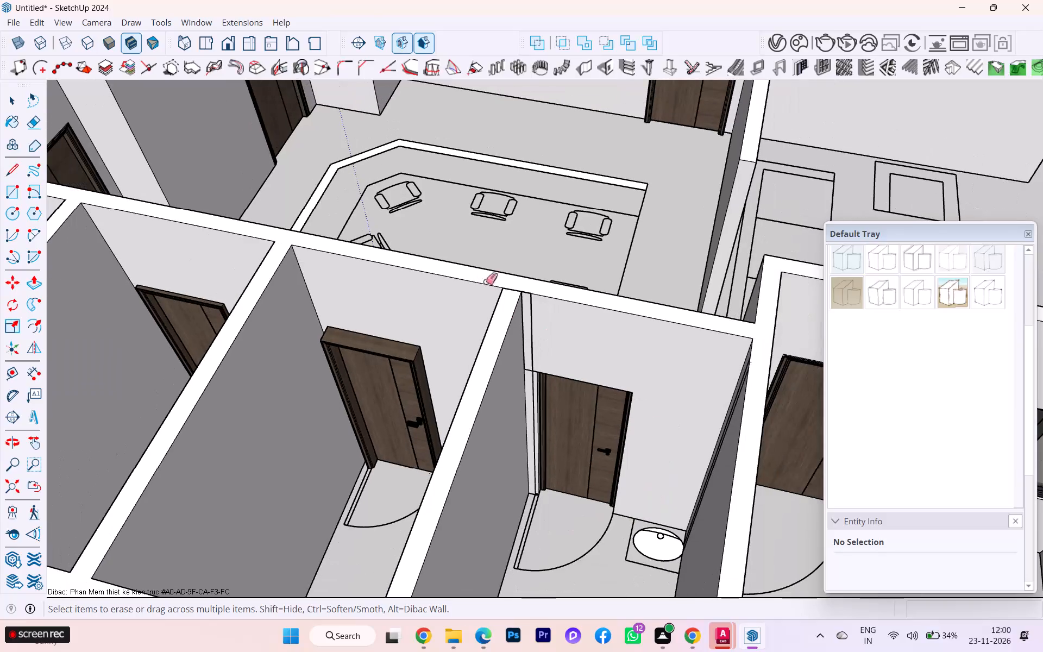
scroll(543, 256, "down", 7)
scroll(483, 304, "down", 1)
middle_click_drag(487, 315, 564, 333)
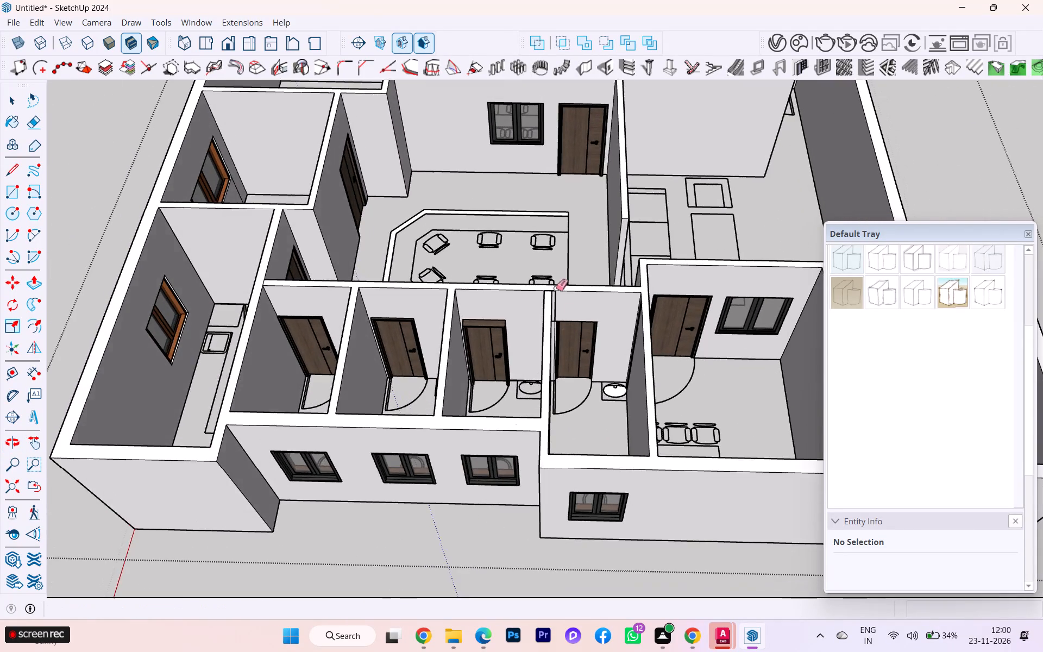
scroll(549, 270, "down", 2)
scroll(549, 270, "up", 1)
scroll(549, 270, "down", 2)
scroll(549, 270, "up", 2)
scroll(549, 270, "down", 2)
scroll(327, 272, "down", 1)
middle_click_drag(327, 272, 357, 409)
scroll(424, 417, "down", 2)
scroll(424, 417, "up", 3)
scroll(424, 417, "down", 1)
scroll(425, 416, "up", 3)
scroll(425, 416, "down", 1)
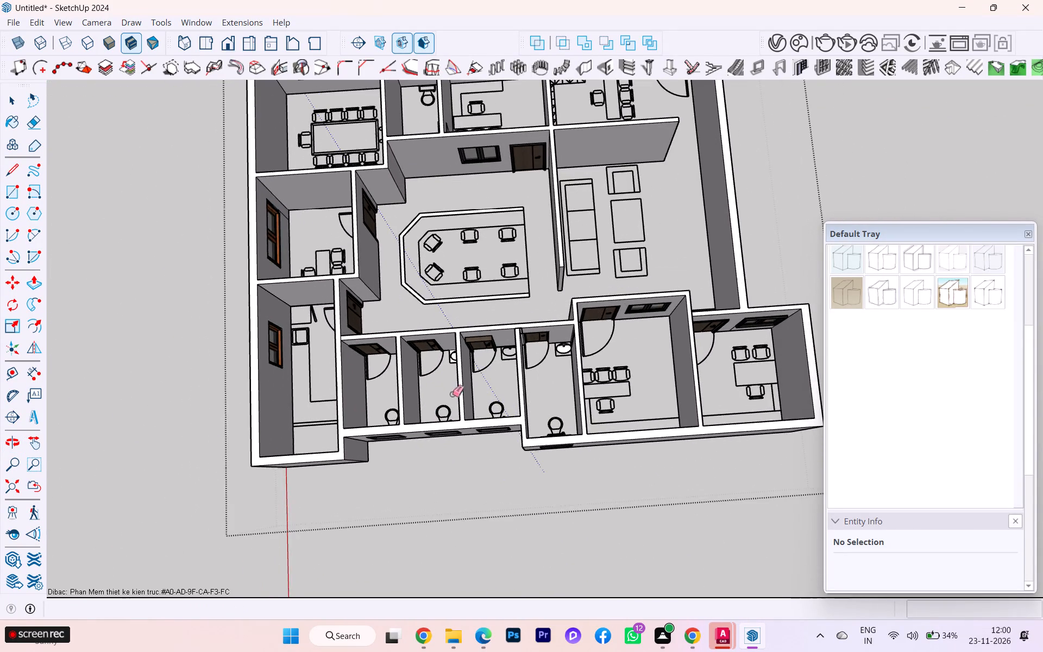
scroll(466, 383, "down", 5)
left_click(7, 97)
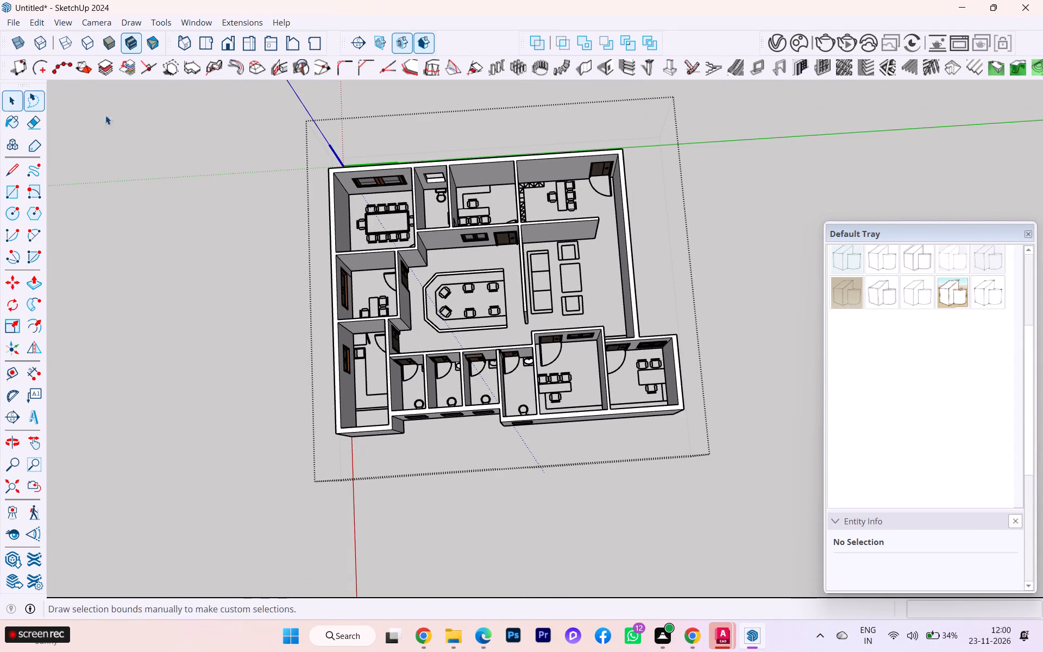
left_click(222, 159)
Reopen the building for editing and examine the rear rooms, toilet and lounge for openings without a window.
scroll(415, 218, "up", 2)
double_click(423, 247)
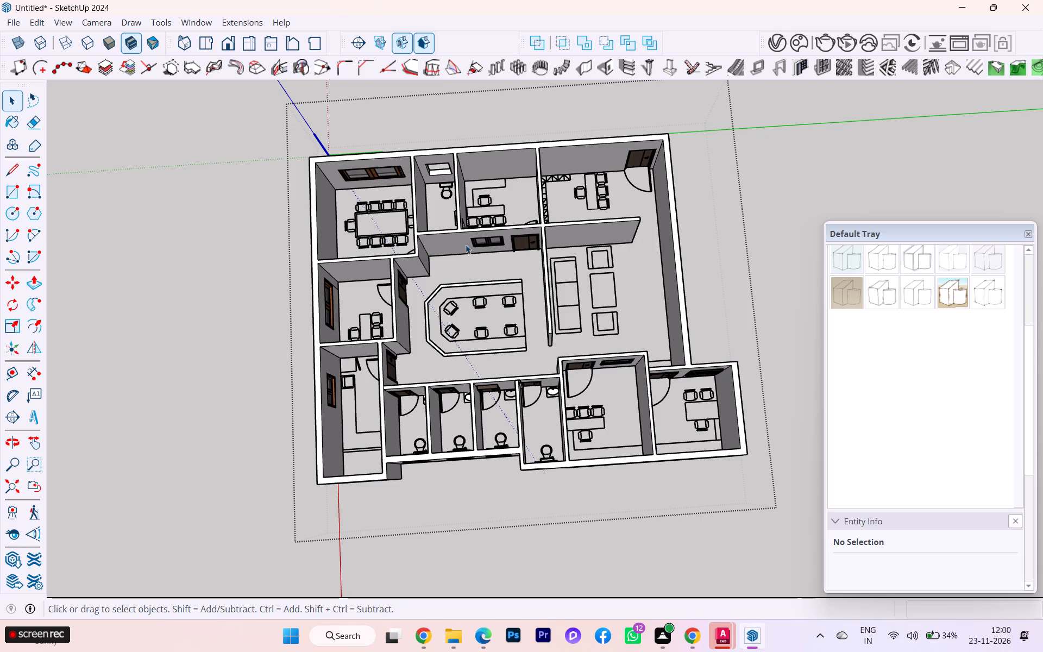
scroll(732, 202, "up", 2)
middle_click_drag(631, 242, 614, 173)
scroll(595, 174, "up", 1)
scroll(595, 174, "down", 1)
scroll(594, 175, "up", 4)
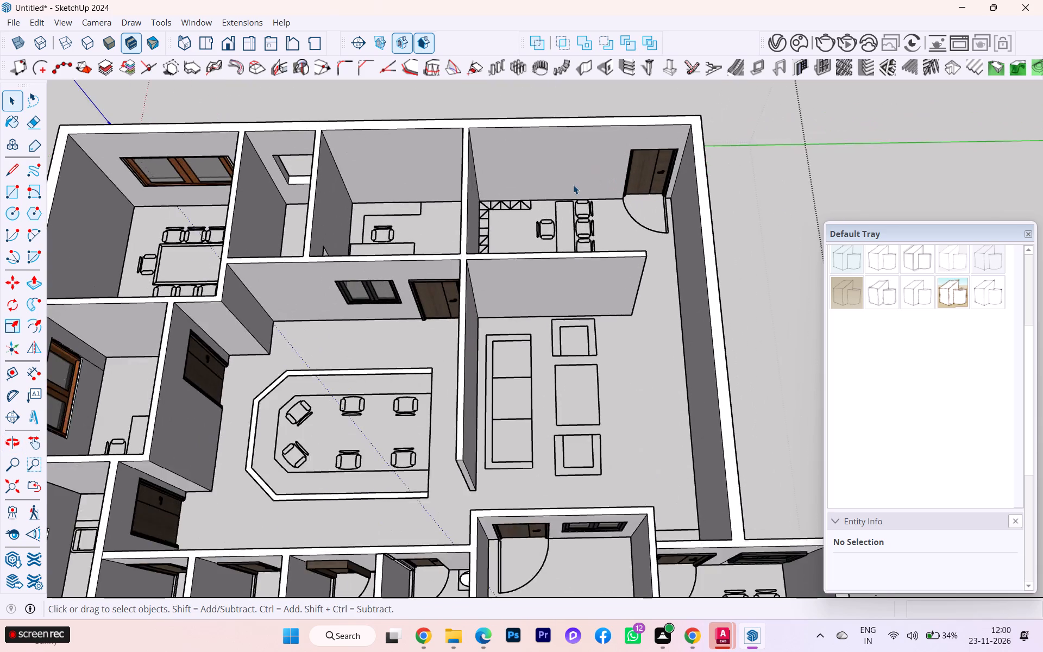
scroll(573, 185, "up", 1)
scroll(572, 185, "down", 2)
scroll(572, 185, "up", 4)
scroll(498, 228, "down", 2)
scroll(494, 229, "up", 3)
scroll(494, 229, "down", 6)
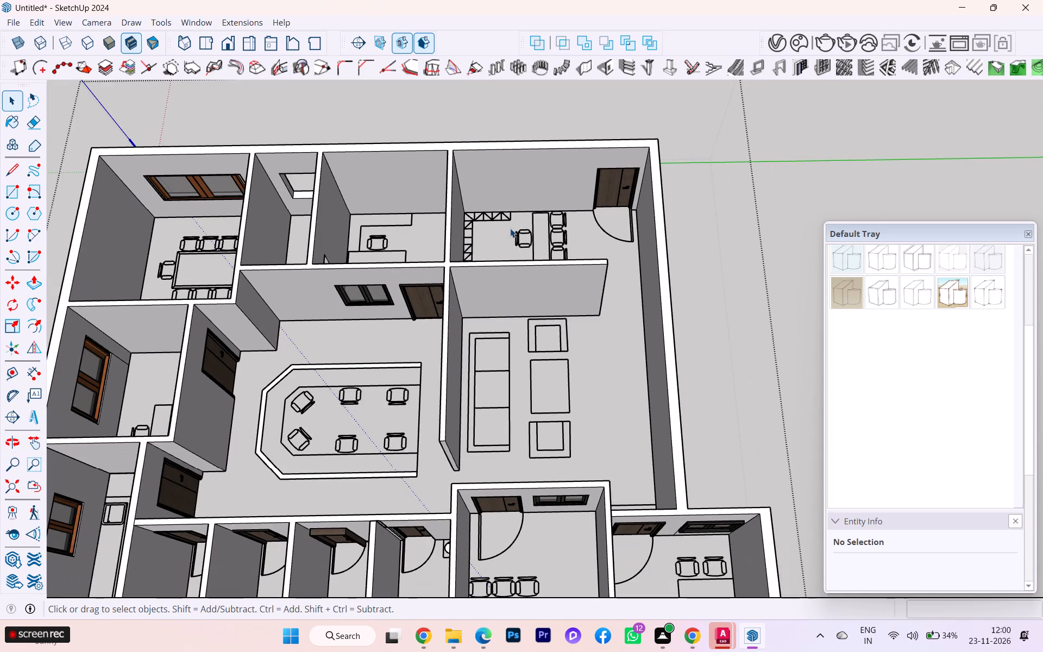
scroll(519, 228, "down", 2)
scroll(290, 204, "up", 3)
middle_click_drag(443, 180, 579, 148)
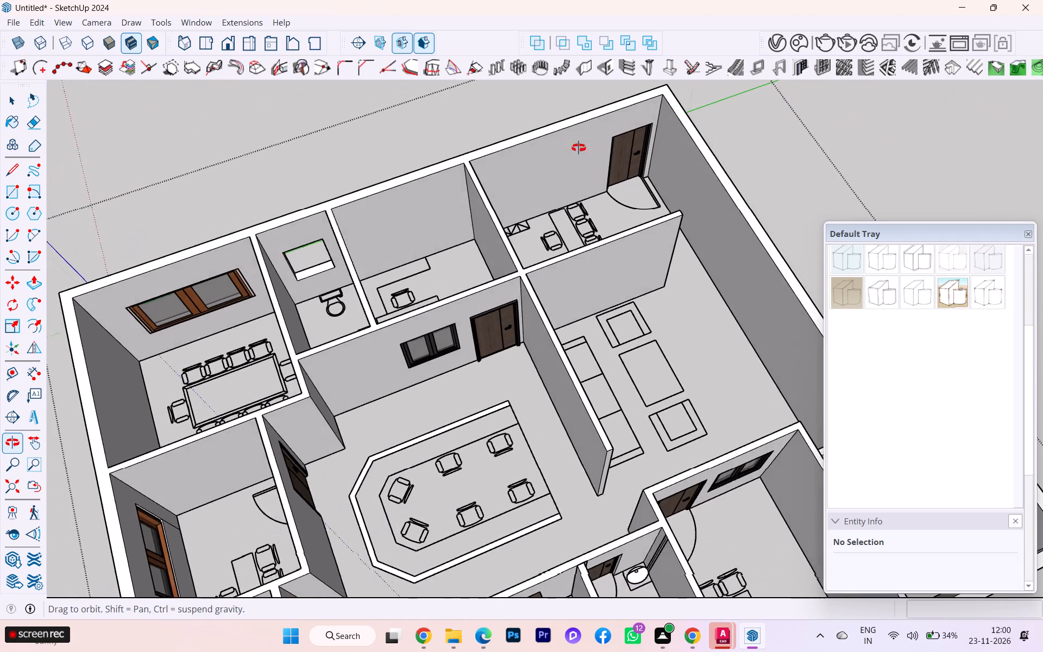
middle_click_drag(579, 148, 581, 145)
scroll(553, 171, "down", 3)
scroll(370, 174, "down", 3)
scroll(475, 371, "up", 3)
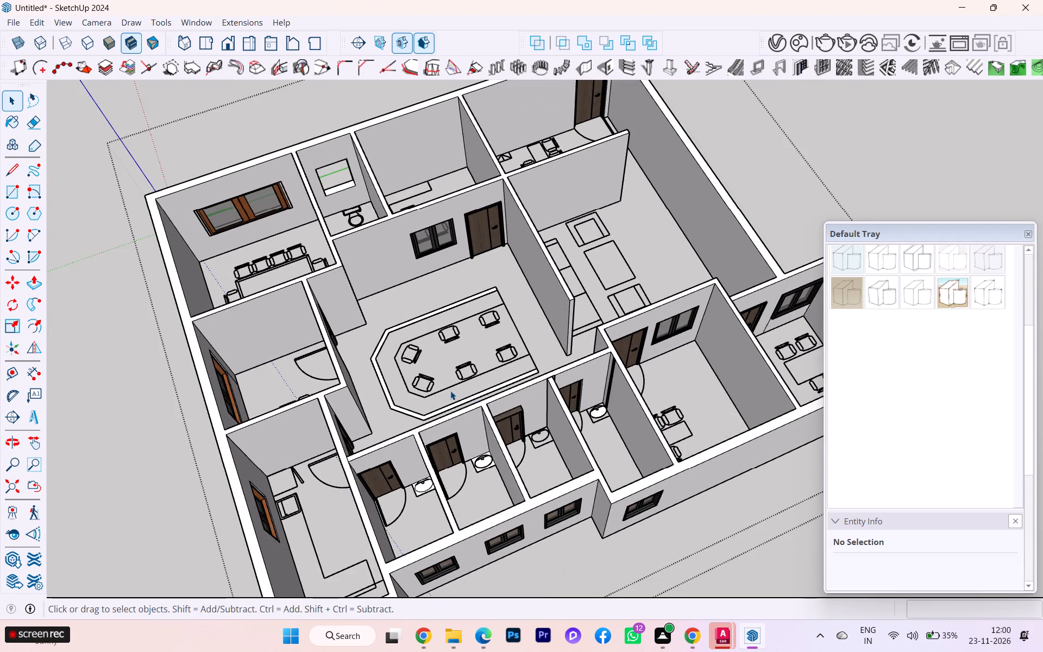
Copy the dark two-pane window from the middle of the three-window washroom wall into the empty opening above the rear toilet.
middle_click_drag(449, 388, 428, 324)
left_click(487, 527)
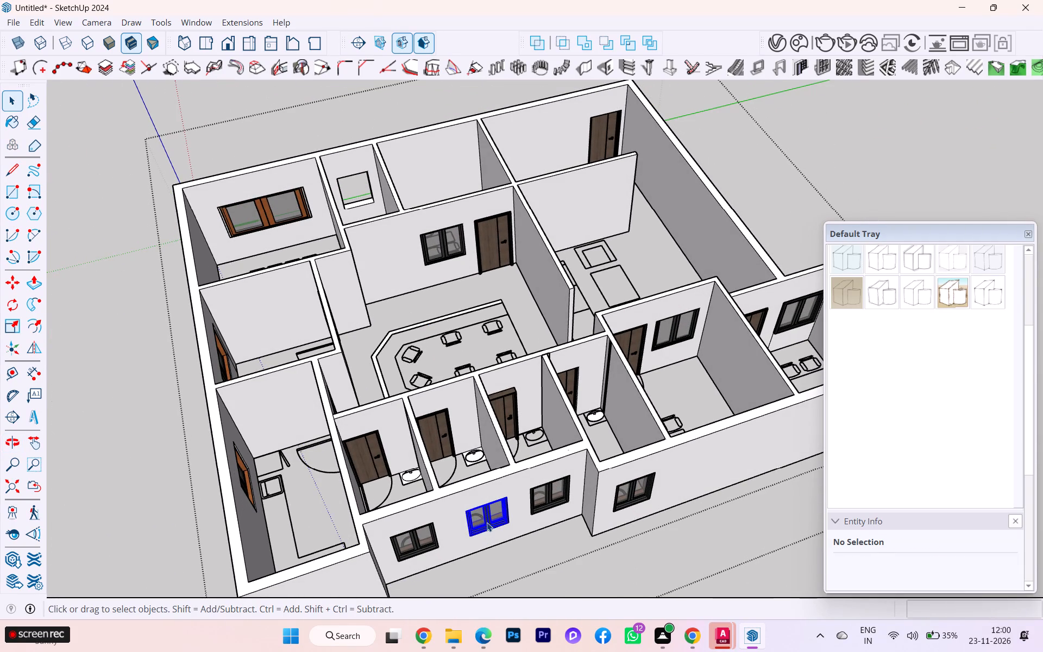
left_click(12, 287)
left_click(499, 504)
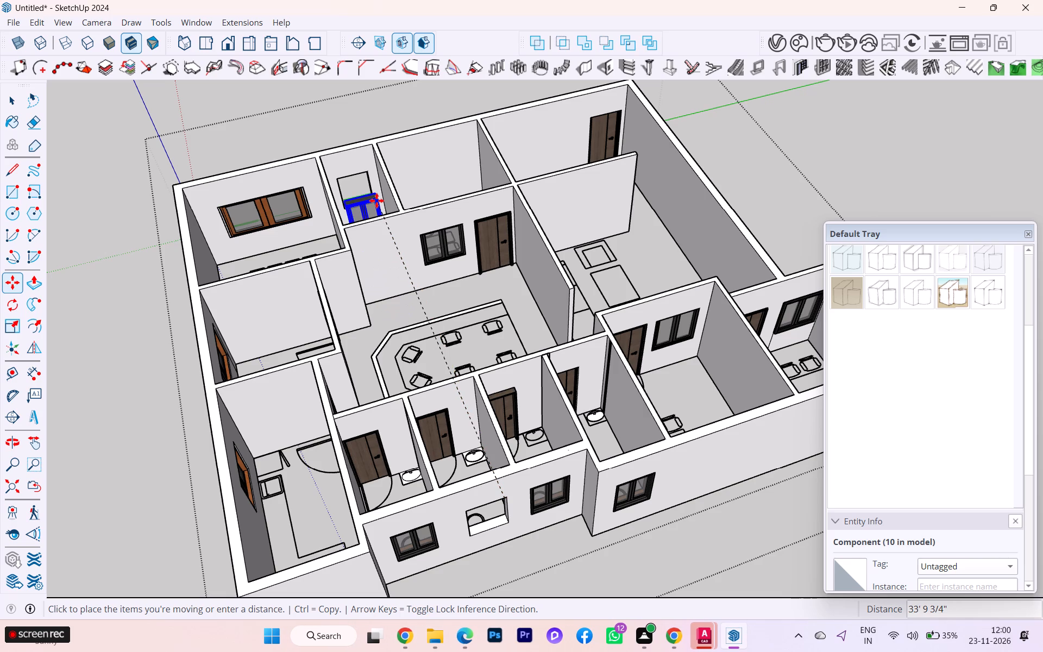
scroll(376, 200, "up", 5)
scroll(369, 160, "down", 1)
scroll(369, 158, "up", 2)
scroll(368, 158, "down", 1)
scroll(368, 158, "up", 1)
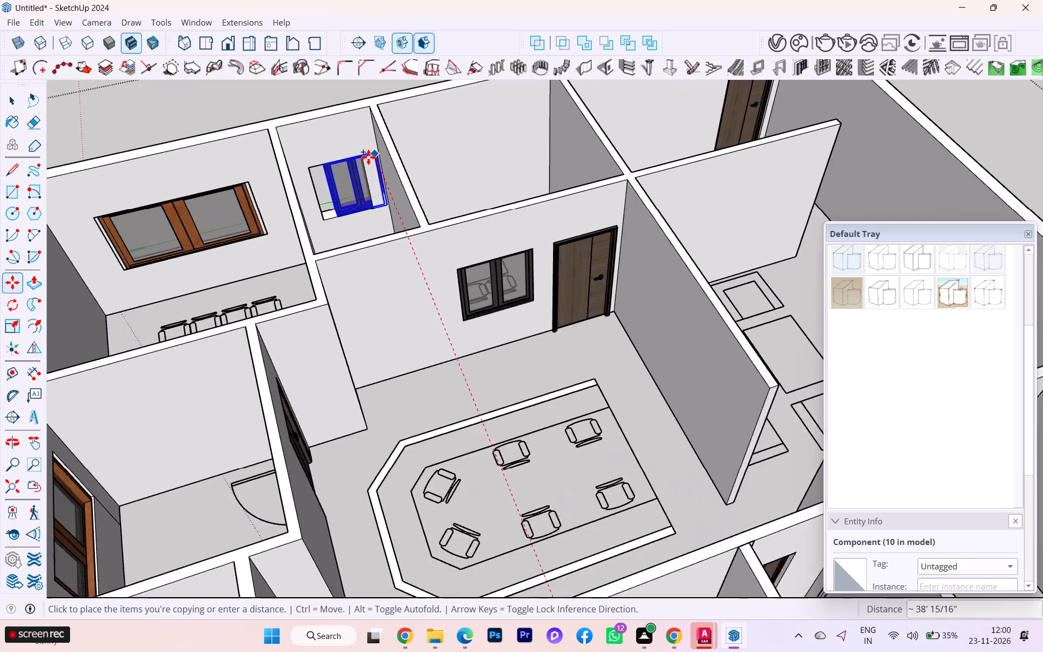
scroll(368, 157, "up", 10)
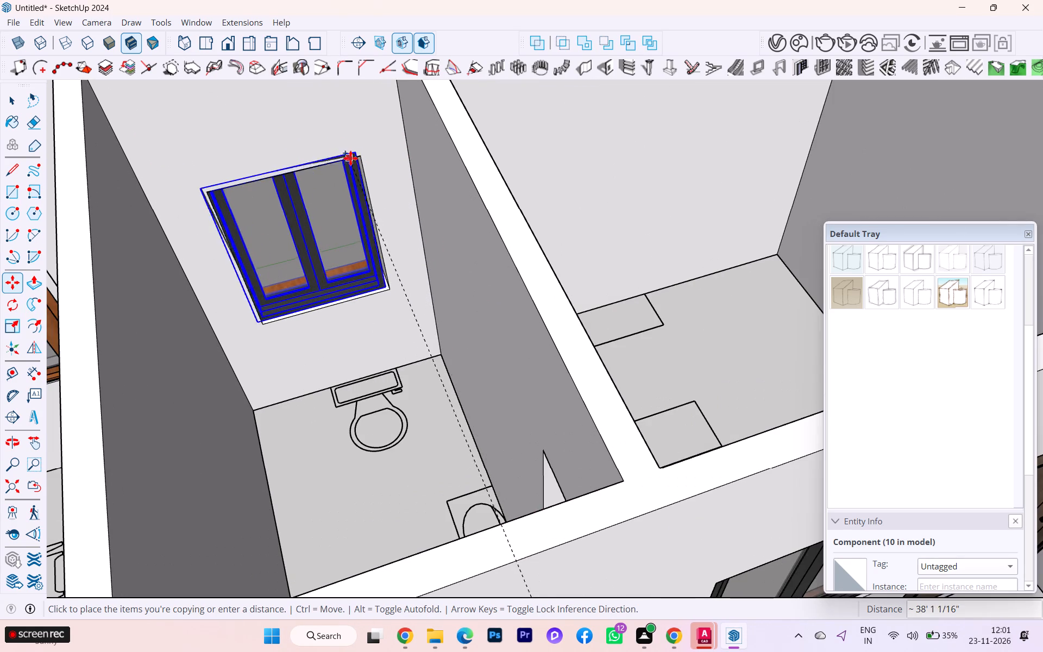
left_click(350, 157)
Move the copied toilet window in two small shifts, 2 1/16" and about 2 5/8", to align its upper corner with the opening.
middle_click_drag(300, 185, 318, 156)
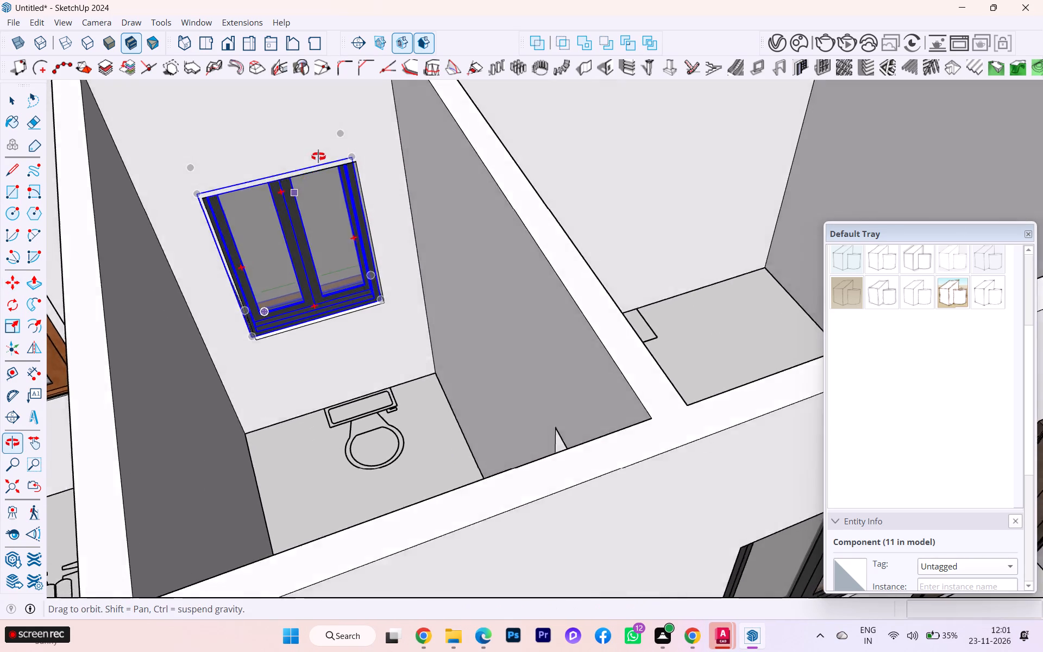
middle_click_drag(318, 156, 369, 152)
scroll(343, 177, "down", 1)
scroll(343, 177, "up", 1)
scroll(343, 177, "down", 1)
scroll(343, 177, "up", 1)
scroll(331, 230, "up", 4)
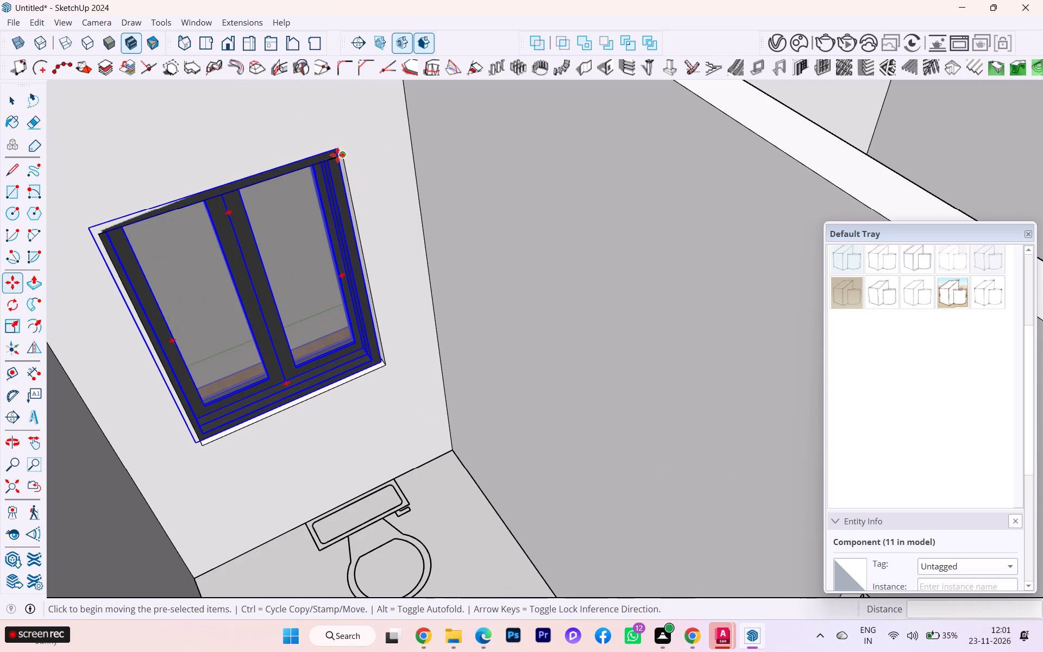
left_click(336, 146)
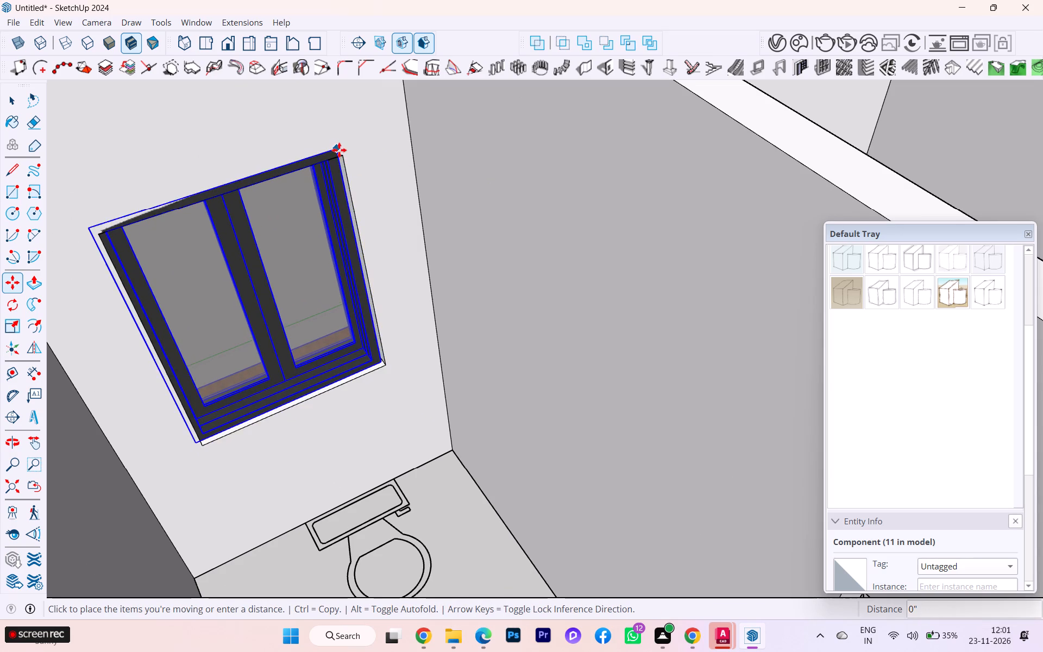
left_click(343, 154)
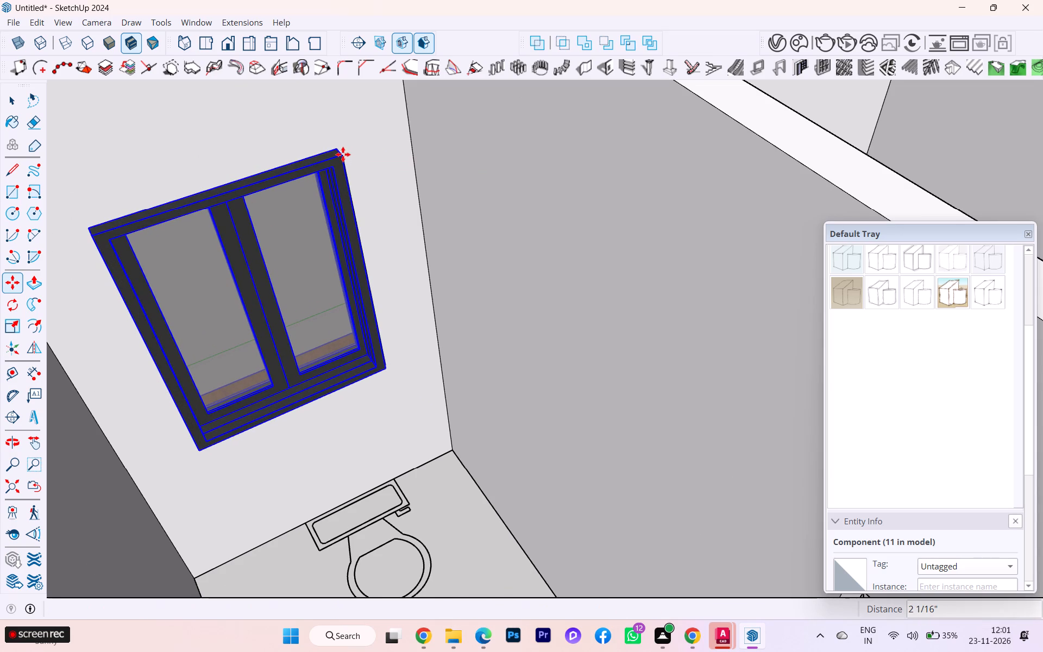
scroll(357, 161, "down", 1)
scroll(357, 162, "up", 1)
scroll(356, 166, "down", 1)
middle_click_drag(356, 166, 506, 210)
scroll(364, 209, "up", 5)
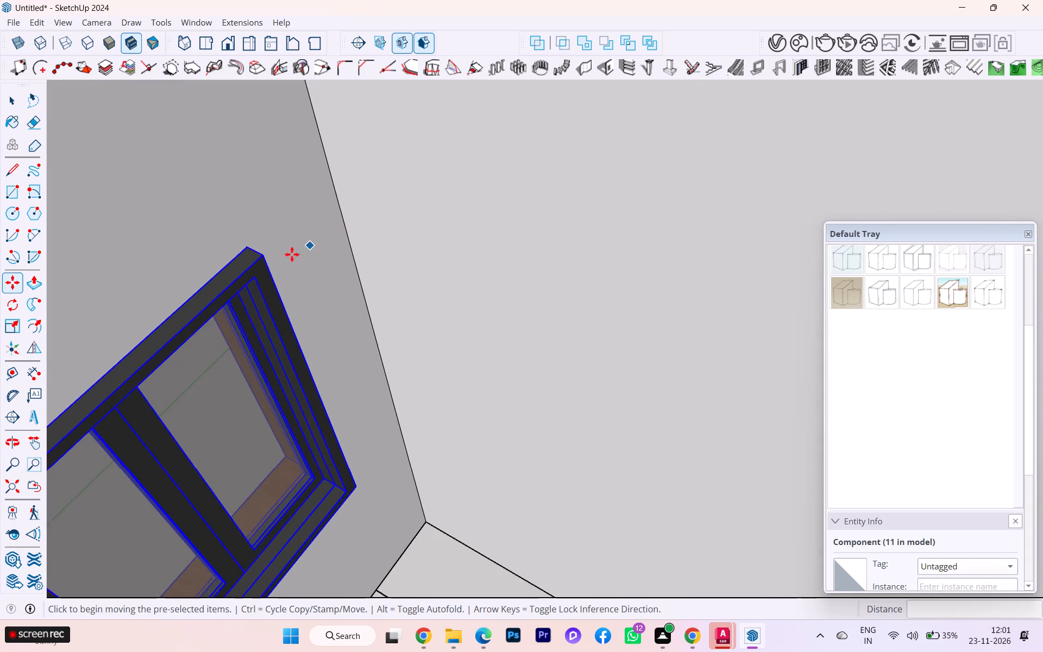
scroll(256, 257, "up", 1)
left_click(262, 250)
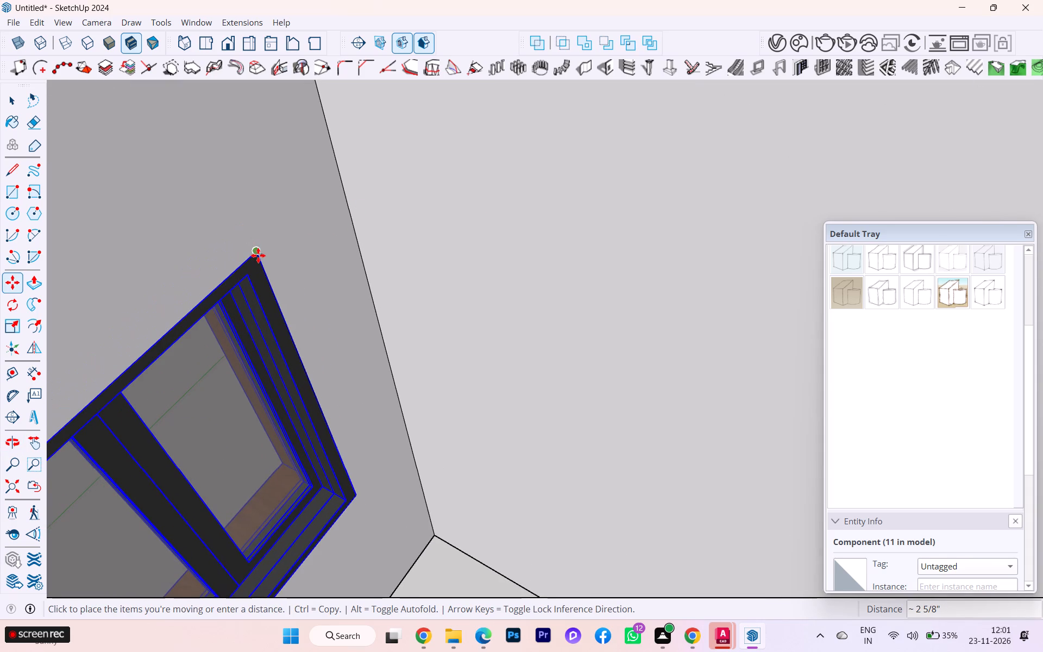
left_click(258, 255)
Scale the copied toilet window vertically from its lower edge to about 0.99 so its height fits the opening.
scroll(386, 199, "down", 1)
scroll(389, 200, "up", 3)
scroll(399, 204, "down", 3)
scroll(458, 224, "down", 2)
scroll(474, 227, "up", 1)
scroll(474, 227, "down", 5)
middle_click_drag(492, 246, 483, 251)
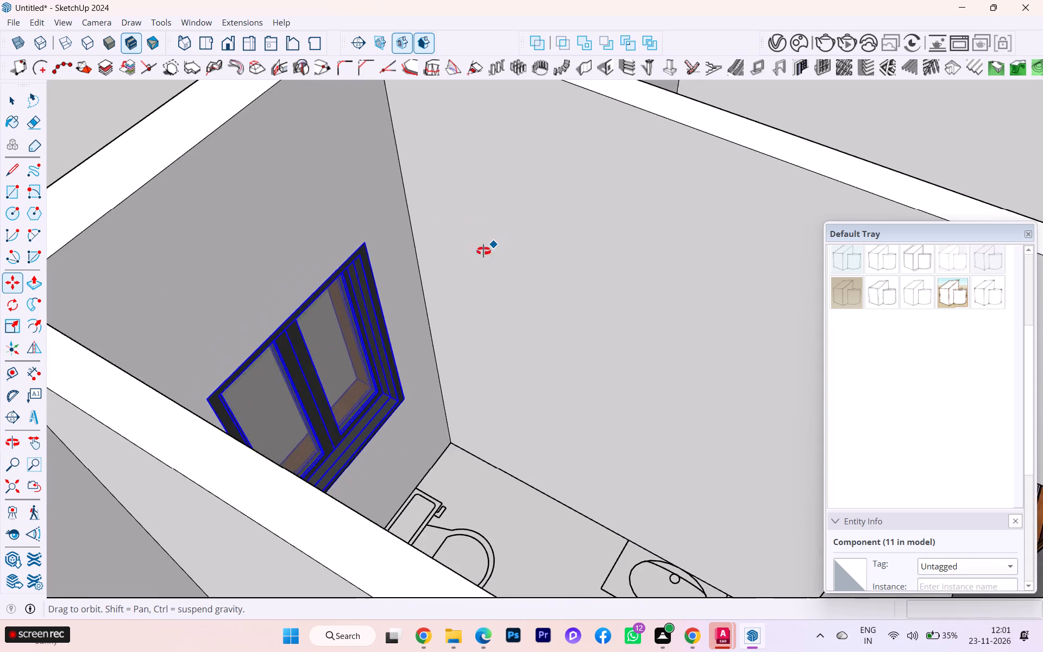
middle_click_drag(483, 251, 274, 253)
scroll(293, 242, "down", 6)
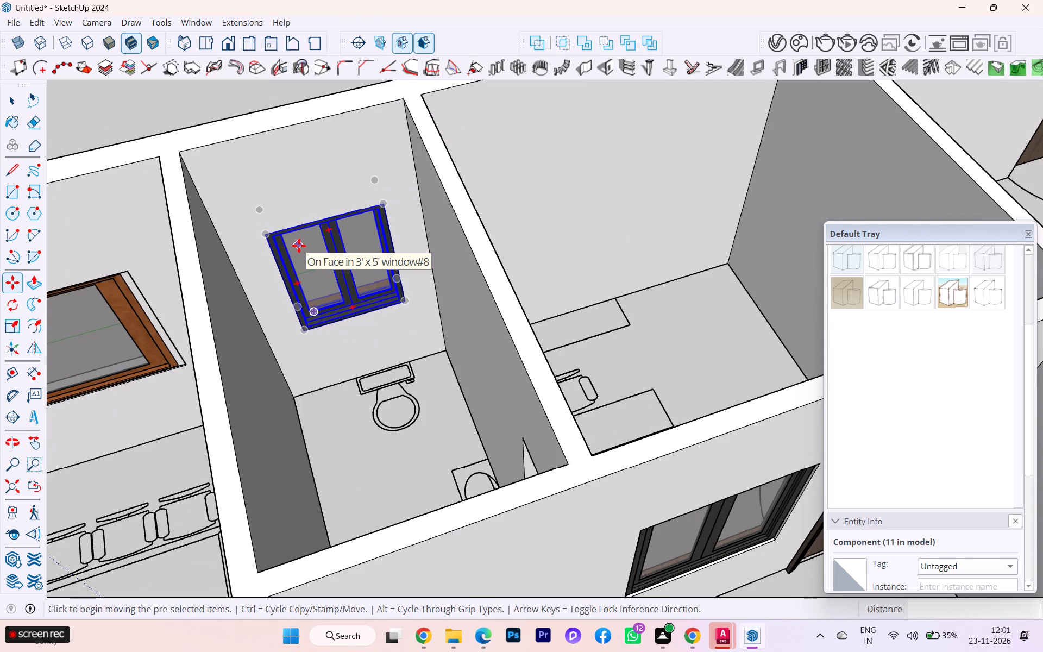
key("s")
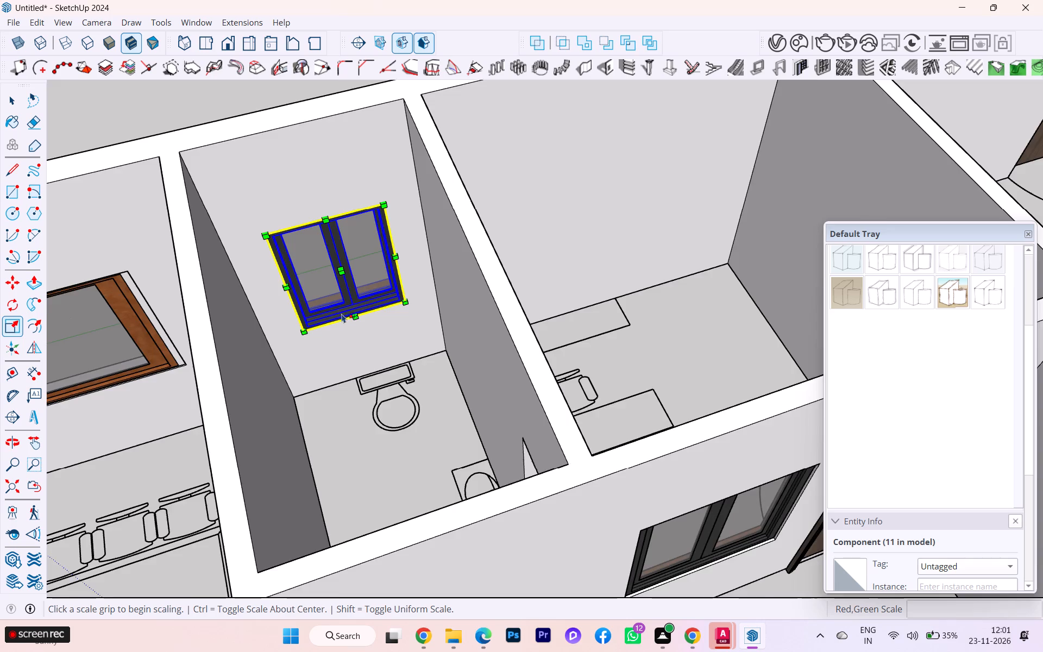
scroll(359, 335, "up", 4)
scroll(359, 336, "down", 1)
scroll(359, 336, "up", 4)
scroll(364, 323, "down", 1)
scroll(364, 323, "up", 2)
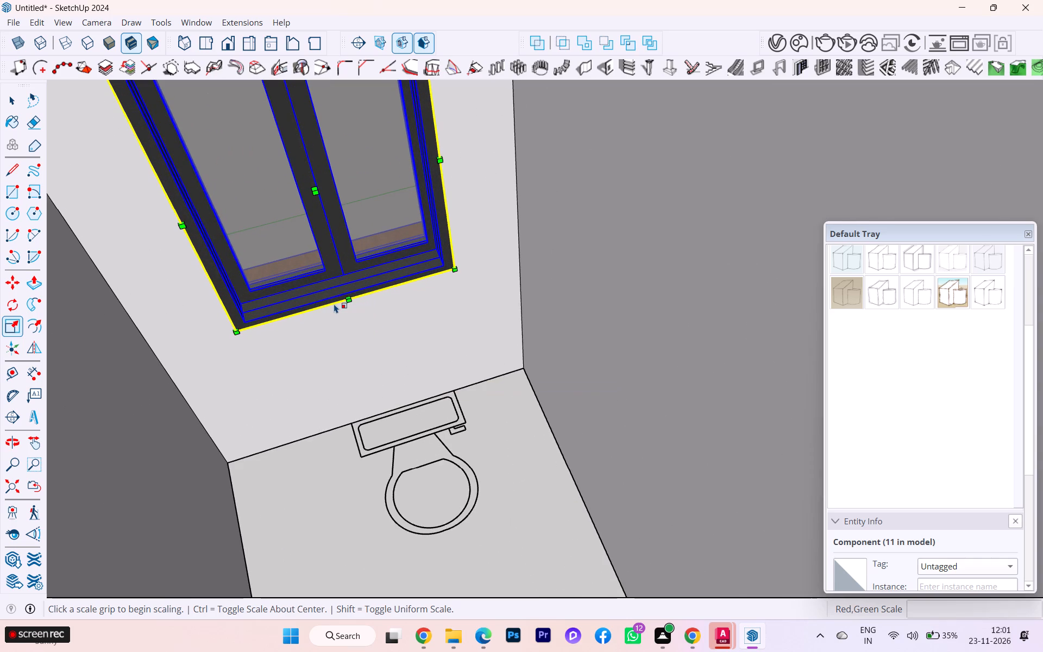
left_click(344, 278)
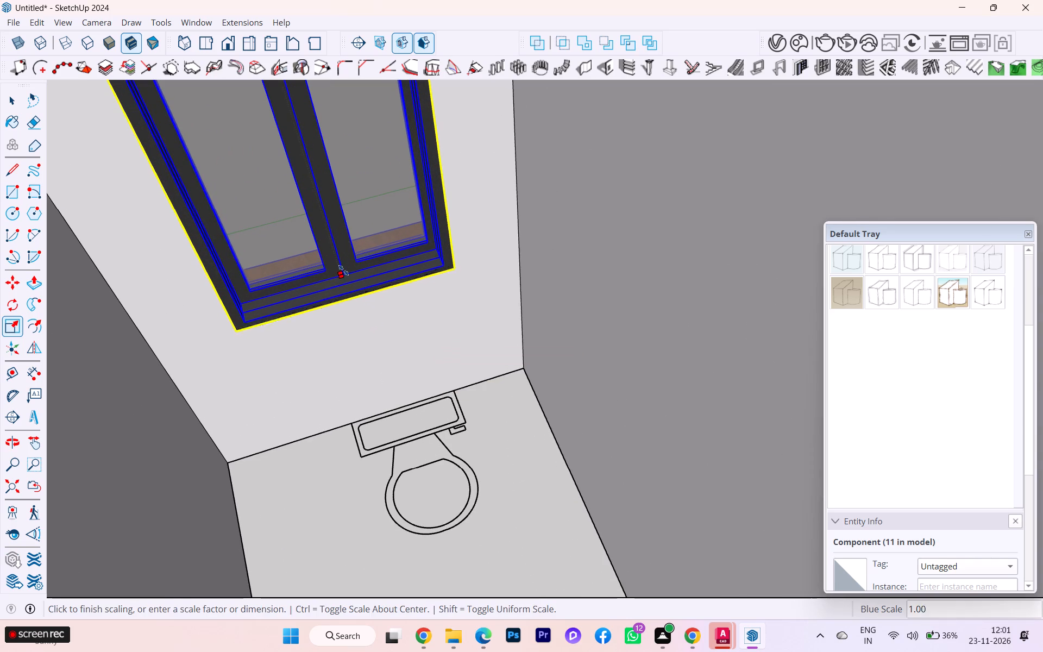
left_click(347, 272)
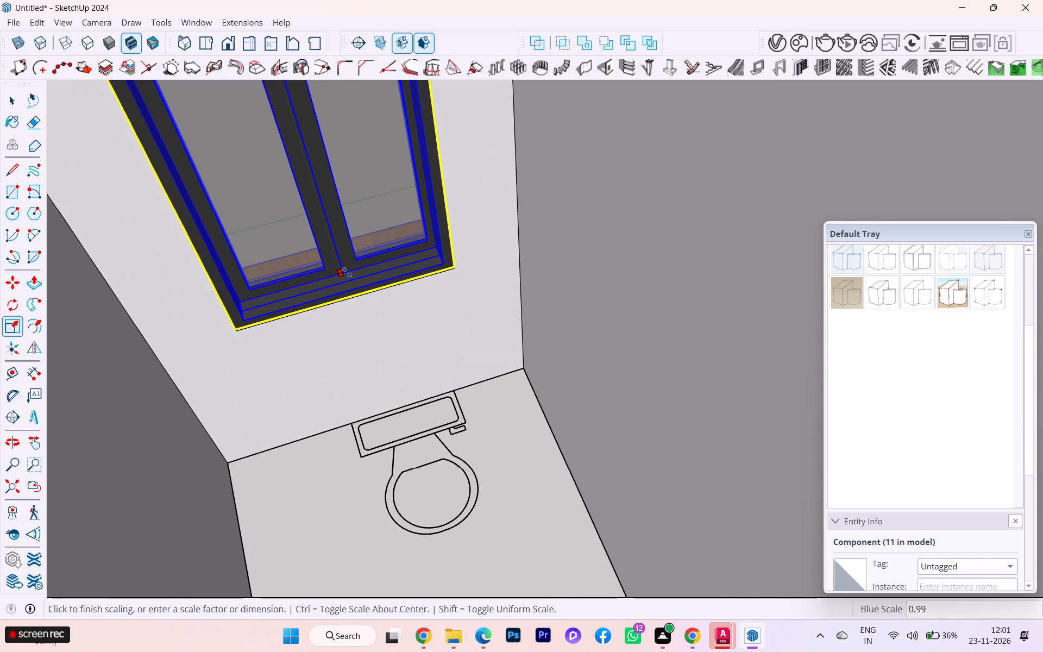
scroll(421, 289, "down", 3)
scroll(389, 292, "up", 2)
scroll(379, 287, "down", 1)
scroll(378, 287, "up", 1)
scroll(377, 286, "down", 1)
scroll(376, 286, "up", 1)
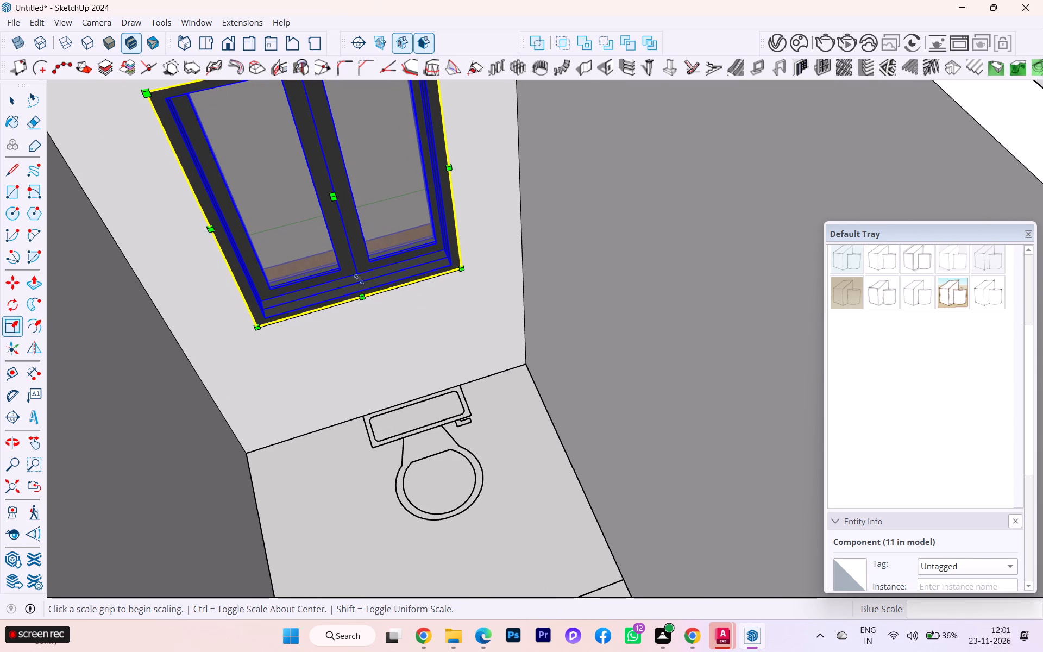
left_click(358, 276)
left_click(358, 276)
scroll(463, 300, "down", 10)
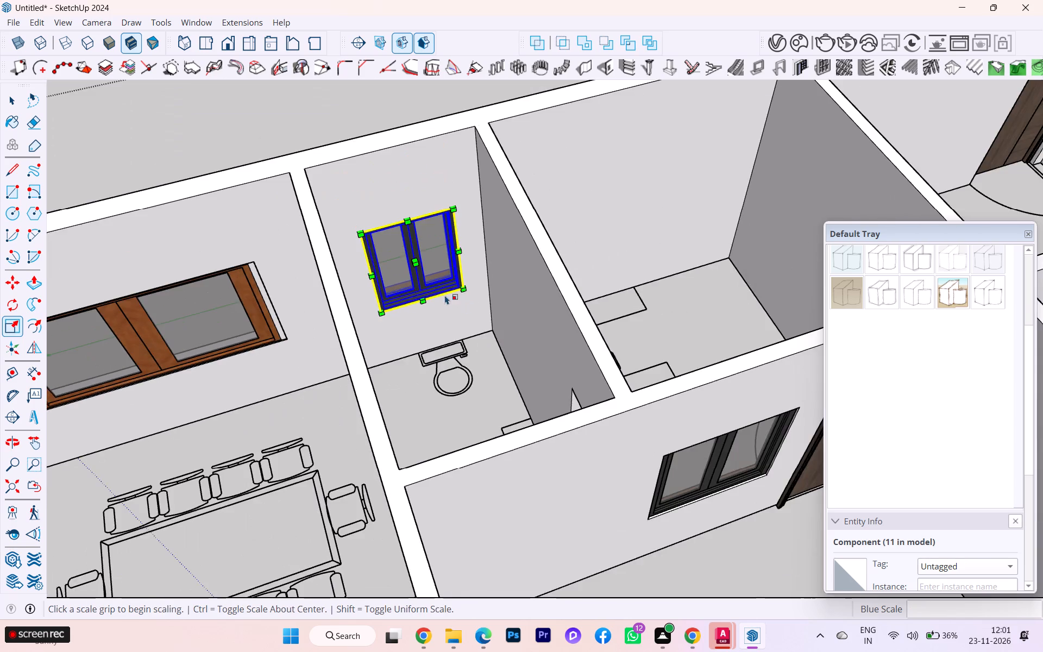
Scale the toilet window's depth to about 0.80 from its outer face to match the wall thickness, and deselect it.
middle_click_drag(443, 294, 878, 310)
middle_click_drag(532, 338, 776, 273)
scroll(533, 337, "down", 1)
scroll(546, 398, "up", 3)
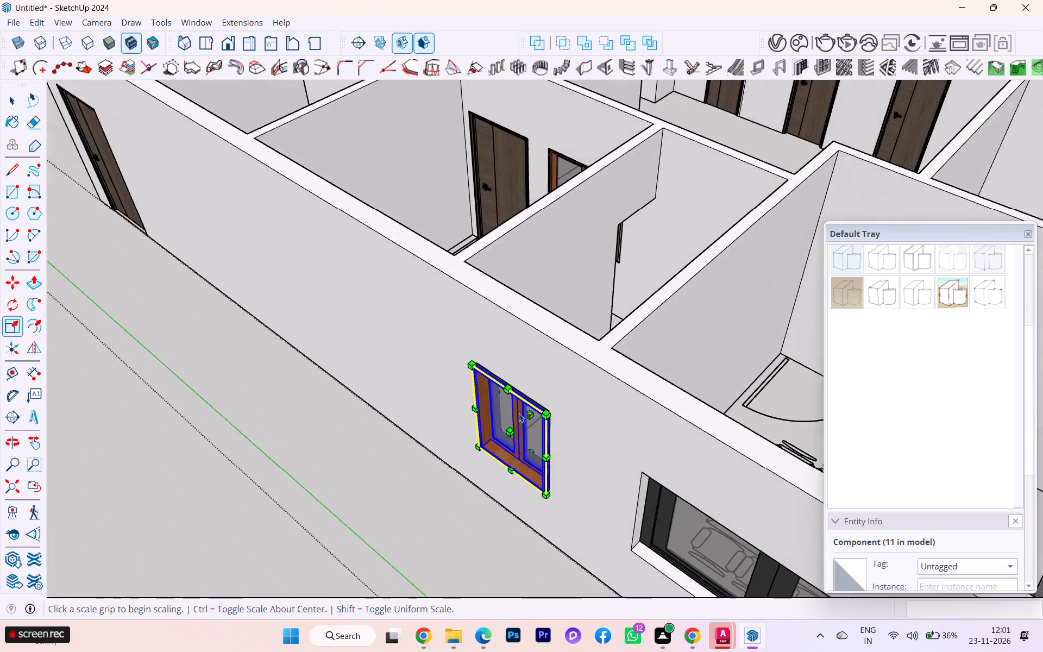
scroll(519, 413, "up", 2)
left_click(502, 442)
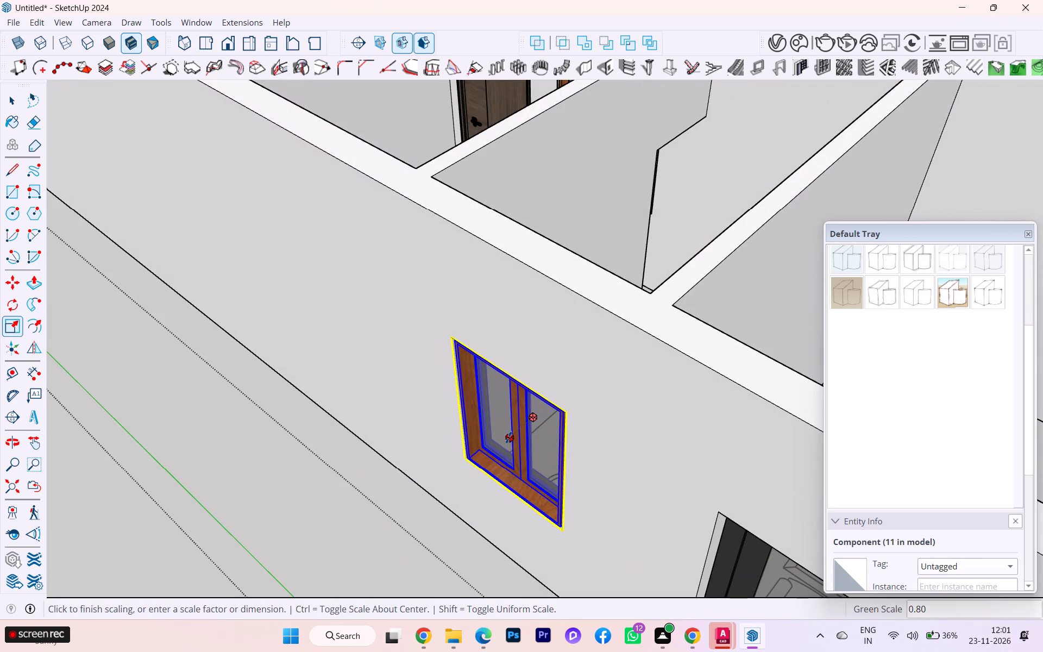
left_click(508, 437)
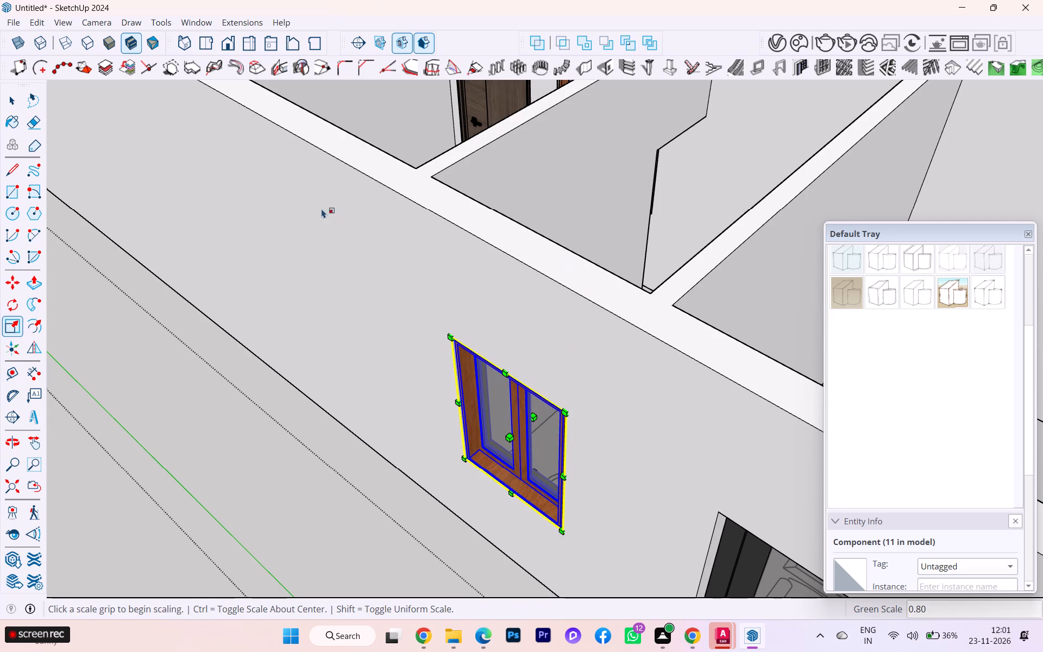
left_click(17, 102)
left_click(145, 347)
scroll(428, 232, "down", 1)
scroll(429, 231, "up", 1)
scroll(429, 231, "down", 10)
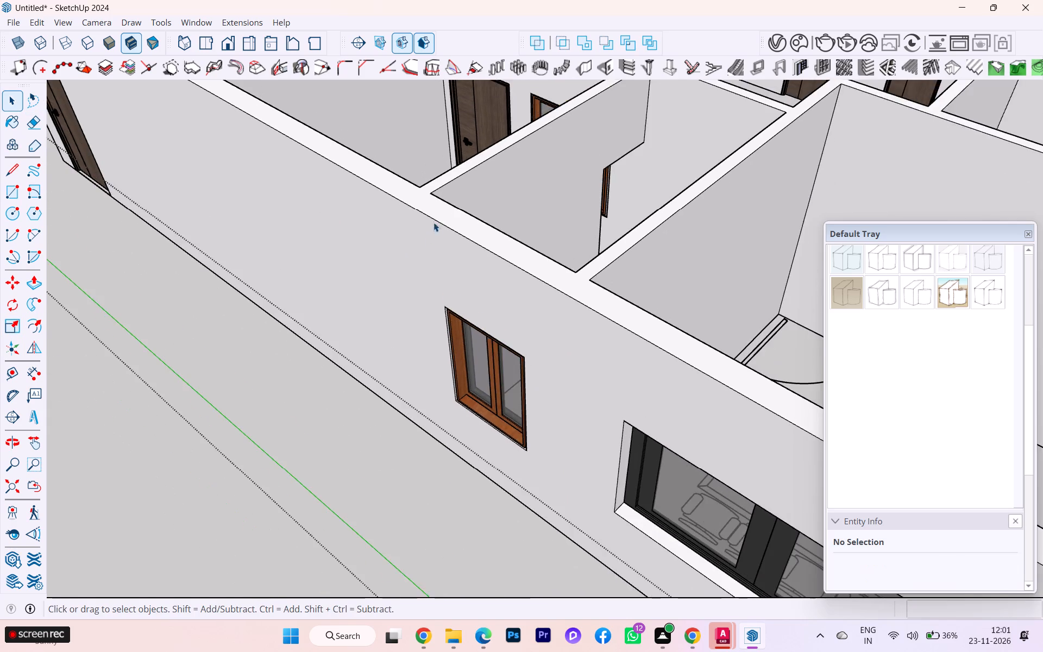
Try to shift the large dark two-pane window beside the toilet window from its lower corner toward the opening's outer corner.
scroll(356, 220, "down", 9)
middle_click_drag(347, 222, 549, 186)
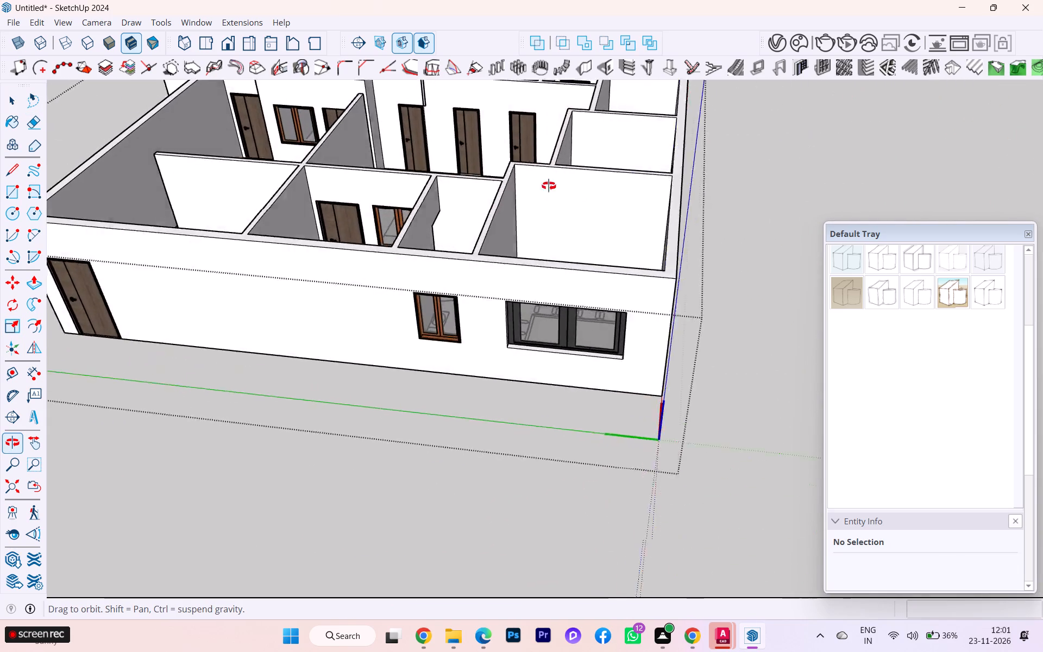
middle_click_drag(549, 186, 604, 83)
scroll(588, 297, "up", 6)
scroll(615, 220, "down", 2)
scroll(615, 219, "up", 2)
middle_click_drag(615, 216, 508, 149)
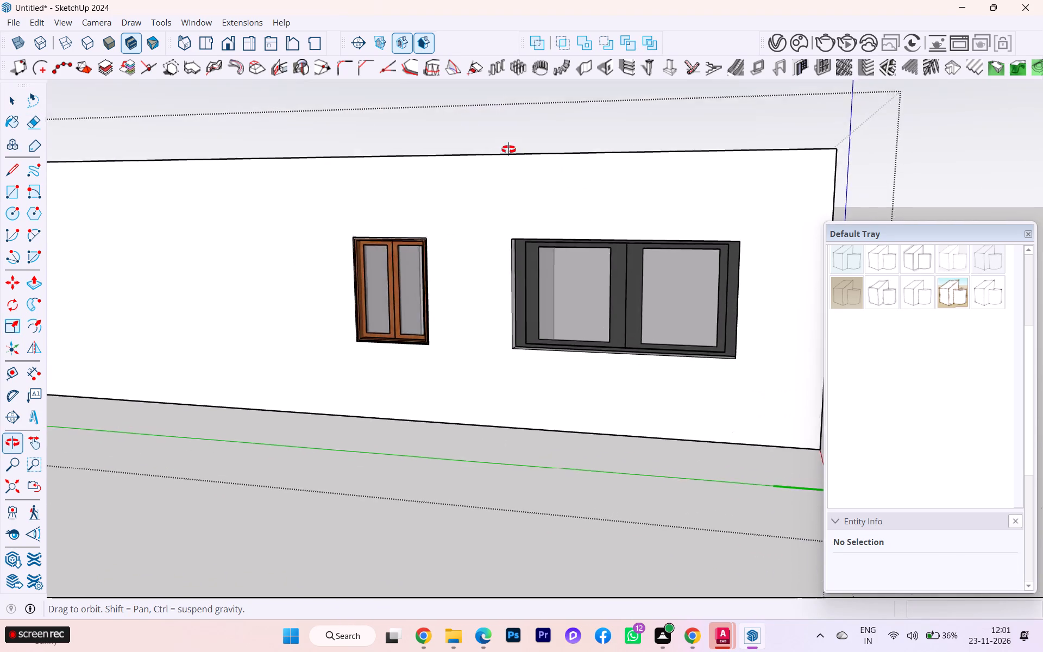
middle_click_drag(508, 149, 530, 324)
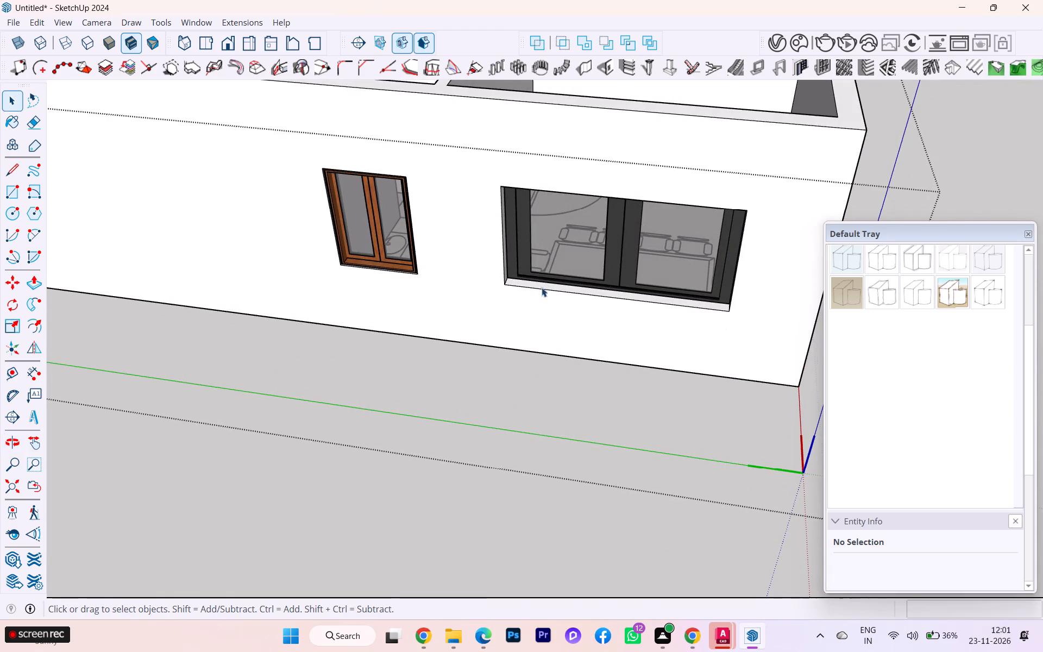
left_click(530, 262)
scroll(530, 262, "up", 3)
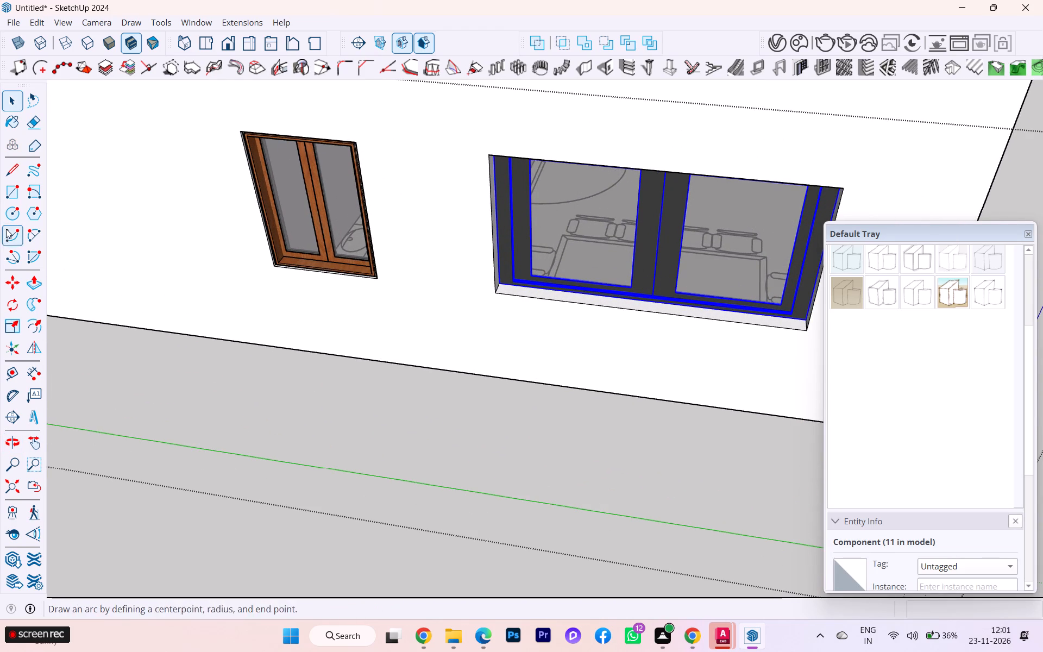
left_click(14, 287)
scroll(516, 309, "up", 1)
scroll(516, 308, "down", 1)
scroll(516, 308, "up", 4)
scroll(506, 271, "down", 5)
scroll(506, 271, "up", 13)
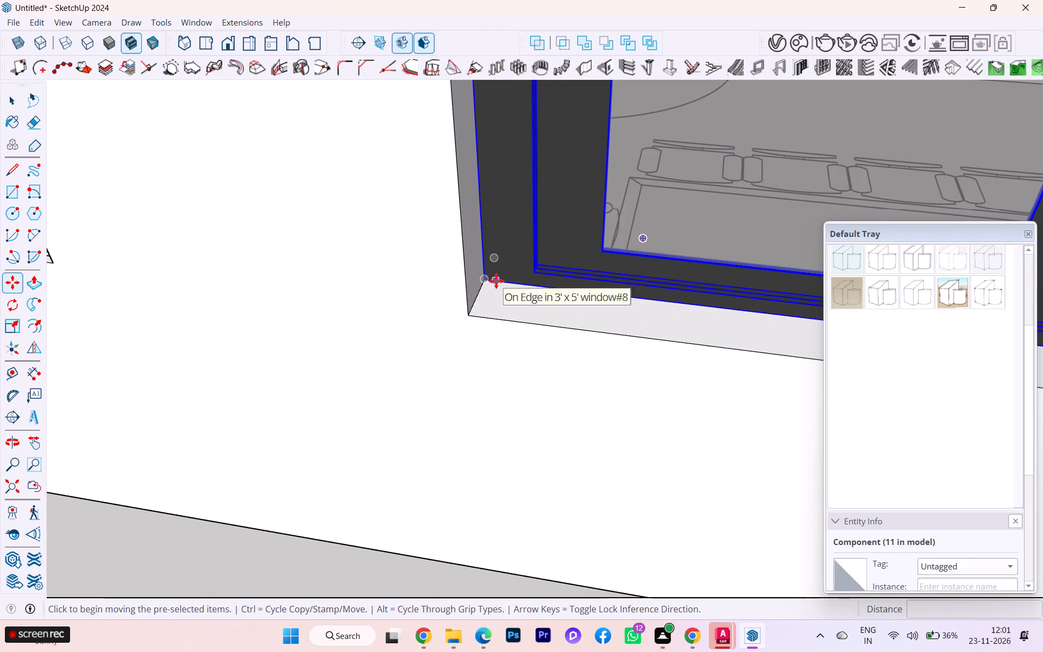
left_click(488, 282)
left_click(482, 293)
scroll(512, 272, "down", 1)
scroll(512, 272, "up", 1)
scroll(512, 272, "down", 3)
scroll(338, 280, "down", 2)
scroll(332, 281, "up", 2)
scroll(331, 281, "down", 2)
scroll(210, 285, "down", 3)
scroll(210, 285, "up", 1)
scroll(210, 285, "down", 4)
scroll(385, 268, "up", 1)
scroll(388, 273, "down", 5)
scroll(388, 273, "up", 6)
scroll(443, 276, "up", 1)
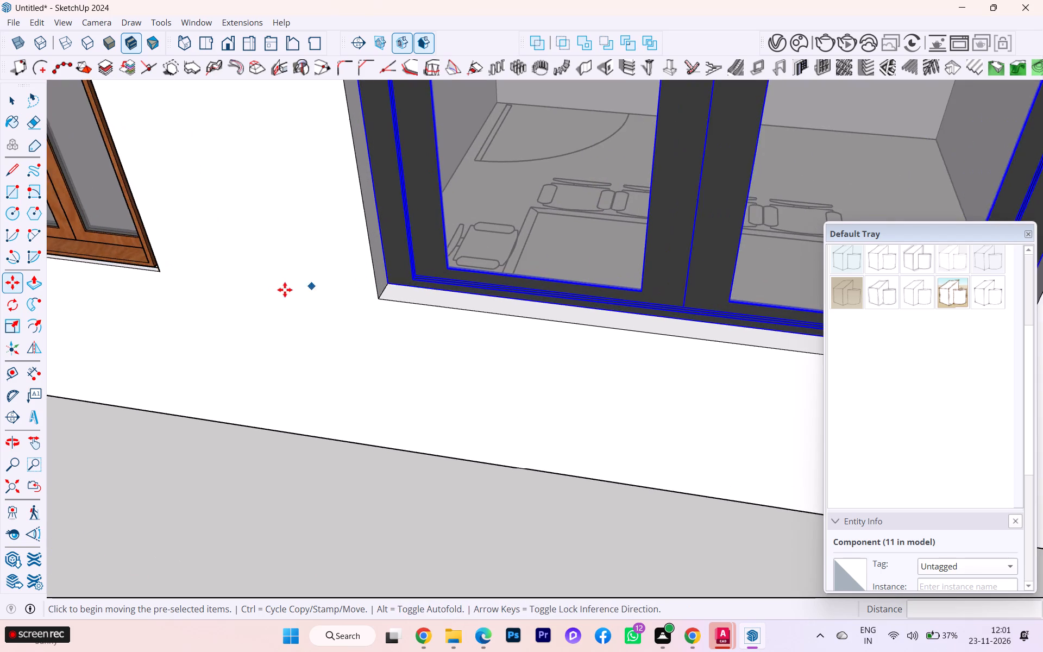
scroll(280, 293, "down", 1)
scroll(280, 293, "up", 5)
scroll(280, 293, "down", 1)
scroll(280, 293, "up", 1)
scroll(281, 293, "down", 2)
scroll(543, 306, "up", 1)
scroll(543, 308, "down", 6)
scroll(433, 389, "up", 1)
scroll(433, 390, "down", 1)
scroll(433, 392, "up", 1)
scroll(433, 394, "down", 2)
scroll(447, 388, "up", 2)
scroll(447, 387, "down", 3)
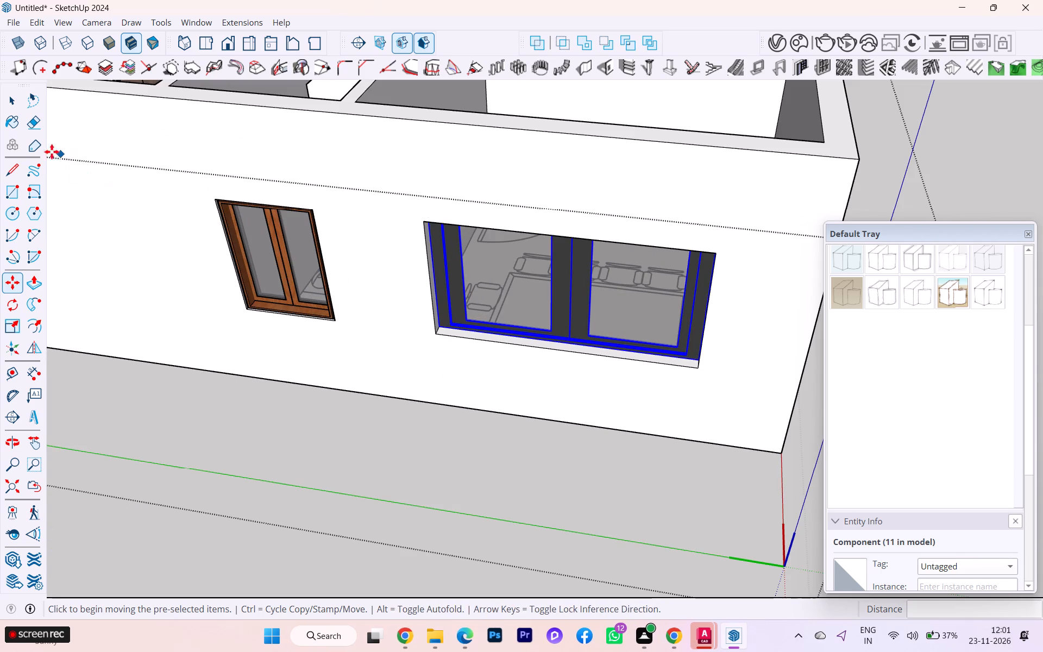
left_click(11, 105)
left_click(384, 441)
scroll(469, 349, "down", 3)
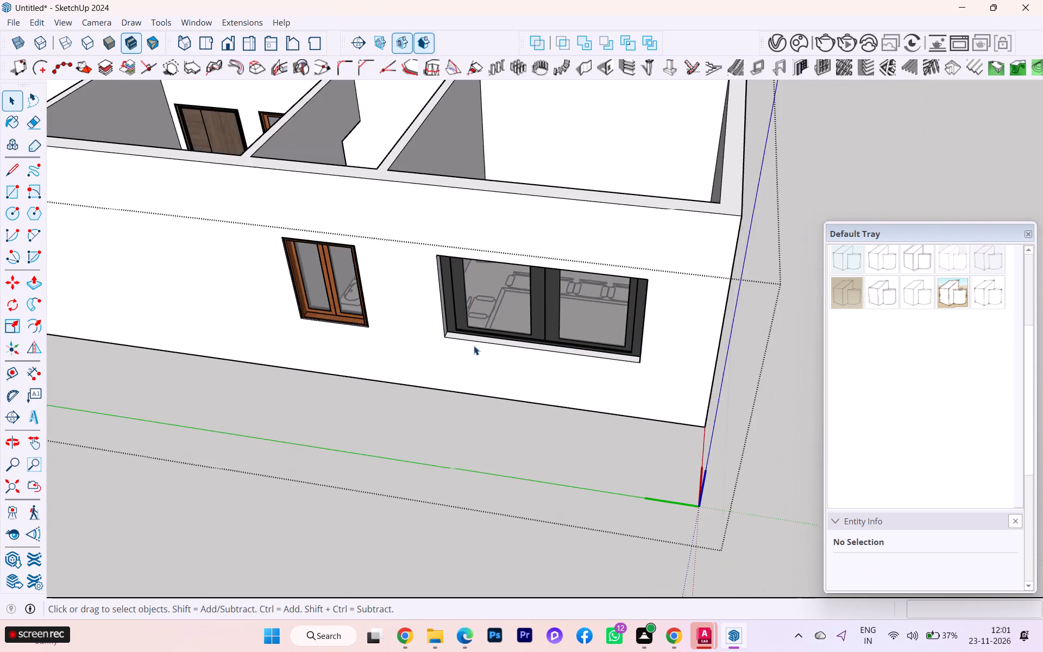
Flip the large two-pane window front to back so its wooden face points outside, and close the building for editing.
middle_click_drag(474, 344, 696, 364)
left_click(457, 330)
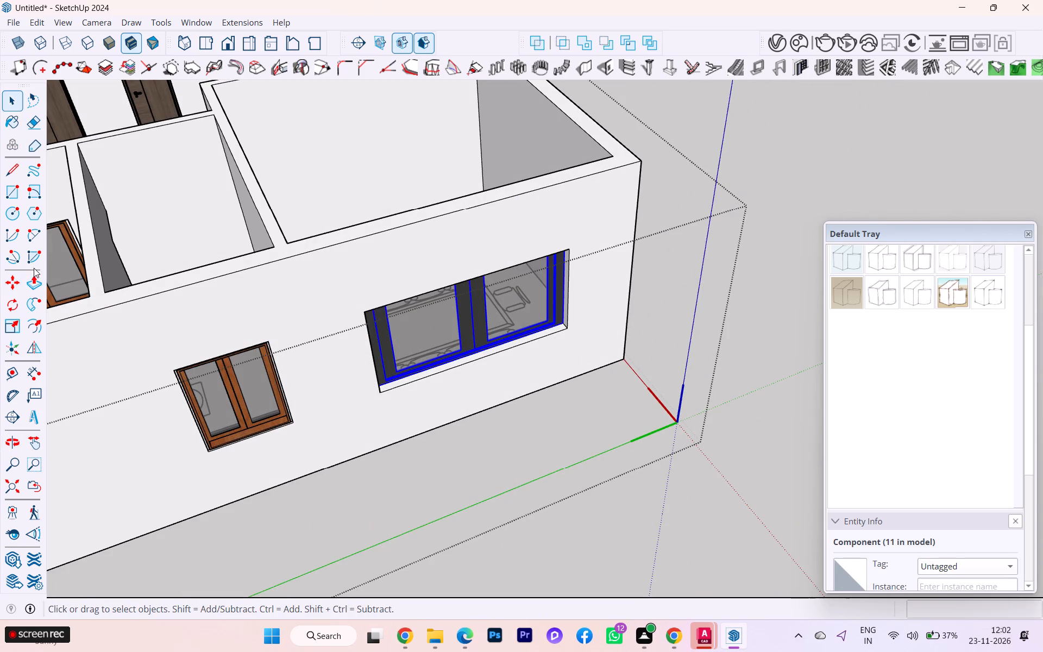
left_click(37, 346)
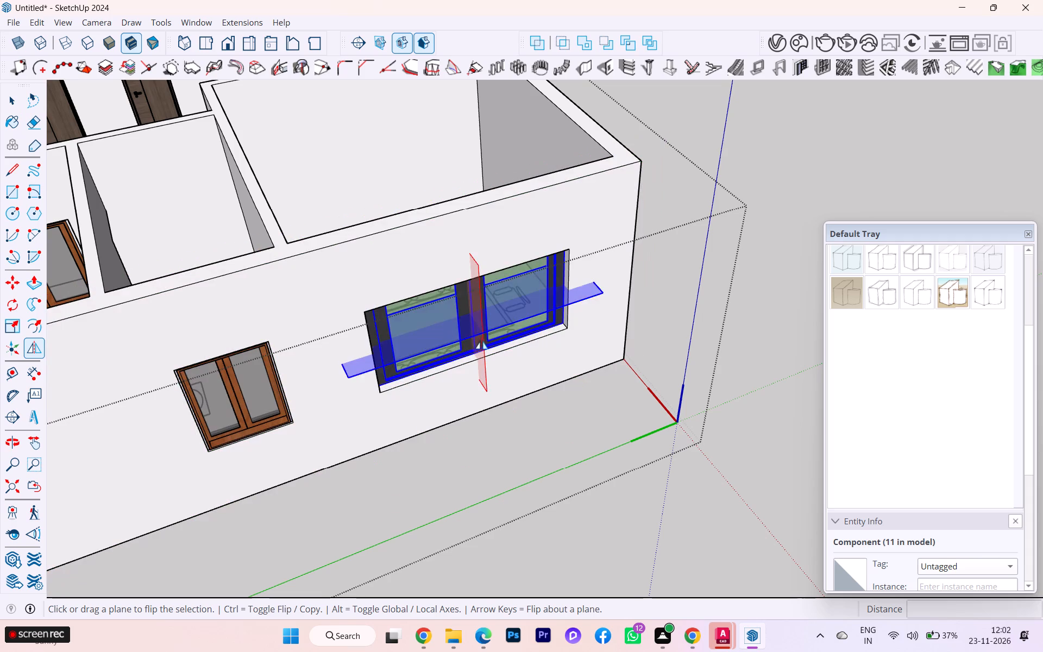
left_click(430, 315)
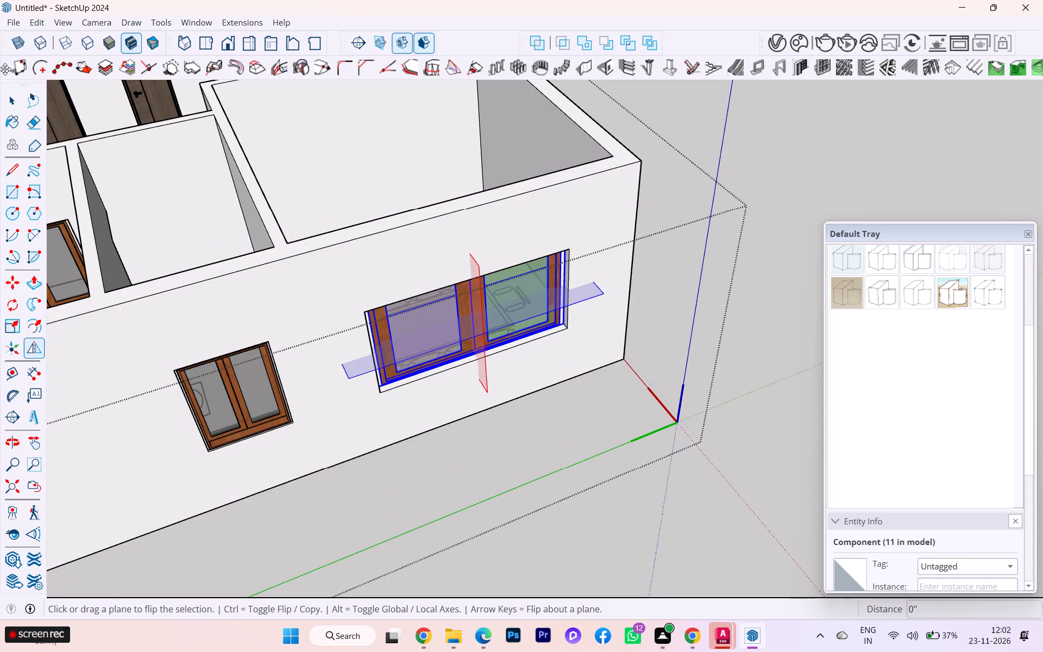
left_click(11, 99)
left_click(795, 180)
scroll(676, 253, "down", 5)
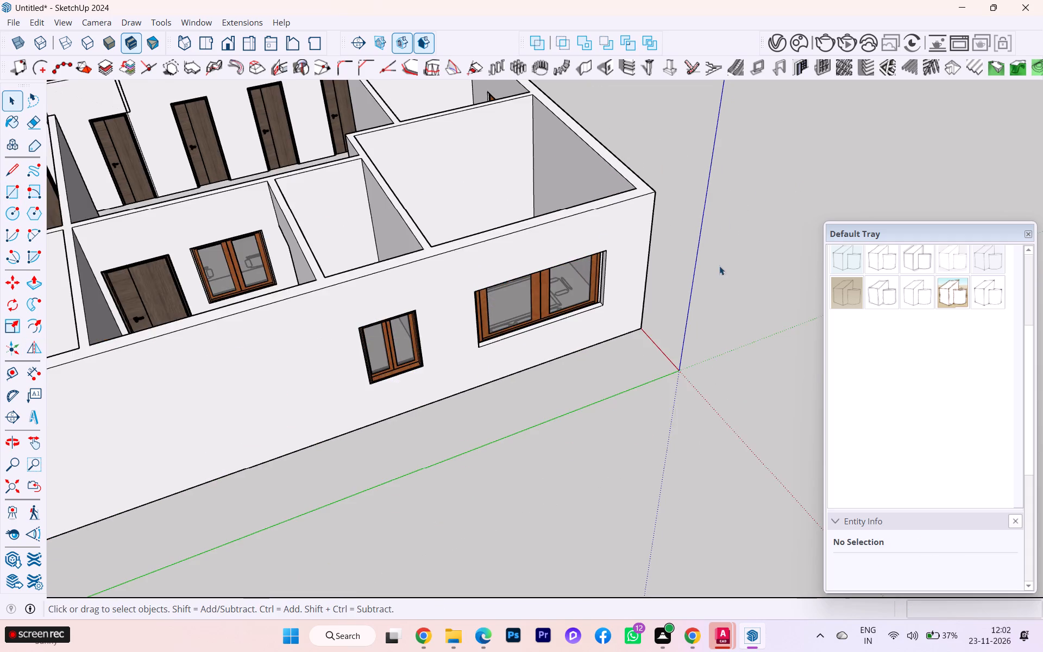
Examine the outer walls and rooms around the meeting area for the placement and facing of windows and doors.
scroll(718, 267, "down", 1)
scroll(479, 294, "down", 1)
middle_click_drag(483, 293, 809, 285)
scroll(343, 248, "down", 1)
middle_click_drag(343, 248, 366, 249)
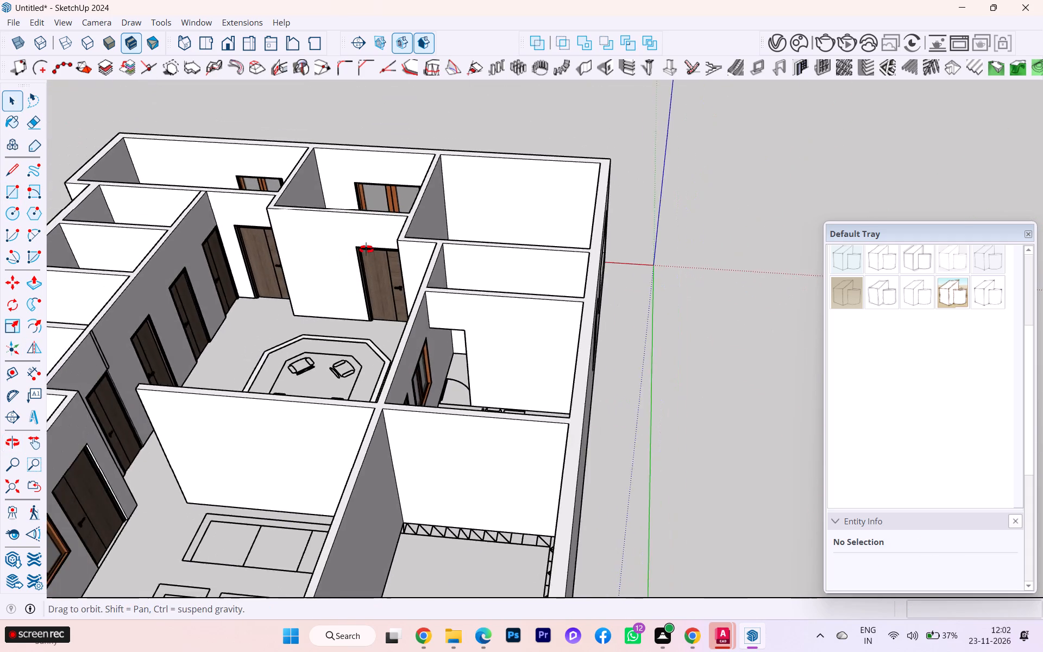
middle_click_drag(366, 249, 686, 273)
scroll(393, 215, "down", 4)
scroll(364, 216, "up", 1)
scroll(363, 216, "down", 1)
scroll(435, 248, "up", 3)
scroll(435, 248, "down", 1)
scroll(435, 248, "up", 1)
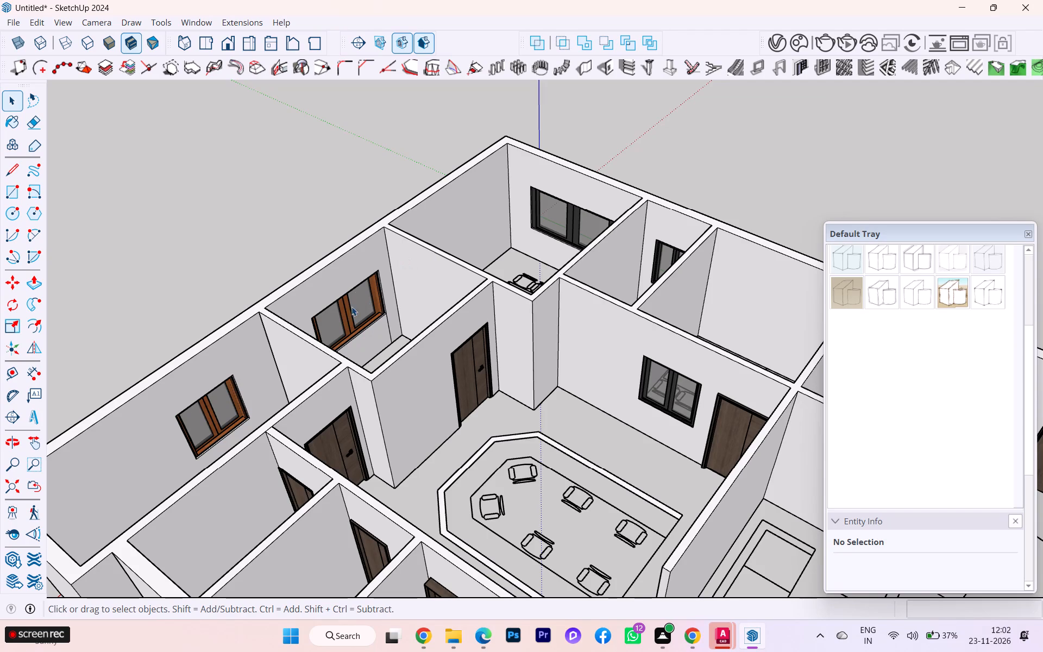
scroll(329, 185, "up", 5)
scroll(328, 184, "down", 2)
scroll(326, 185, "up", 3)
scroll(325, 186, "down", 6)
scroll(416, 211, "down", 2)
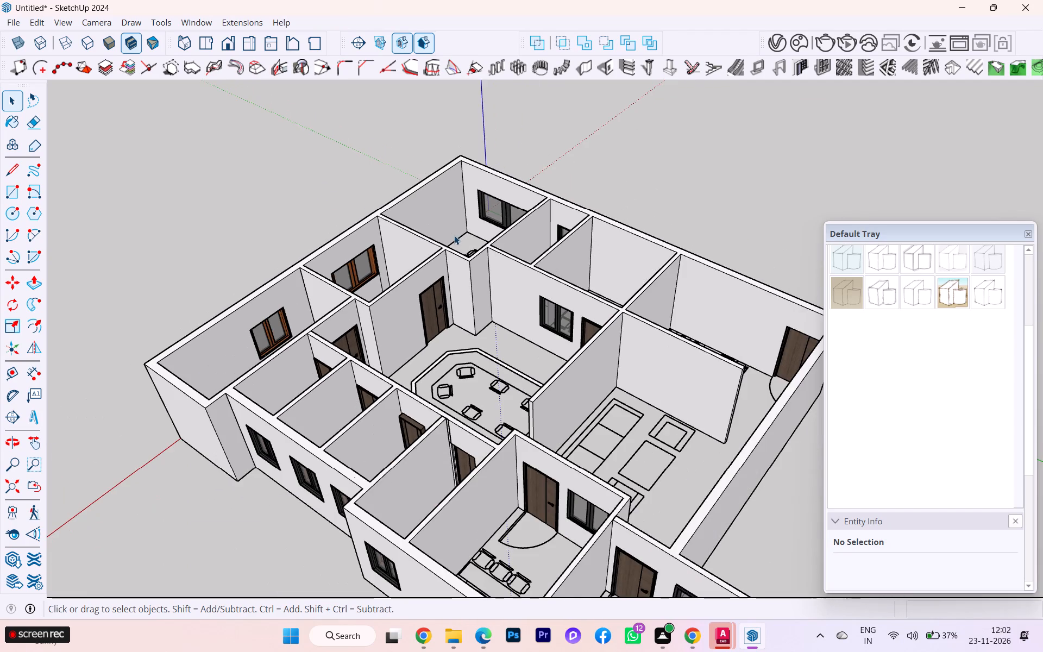
scroll(475, 264, "up", 3)
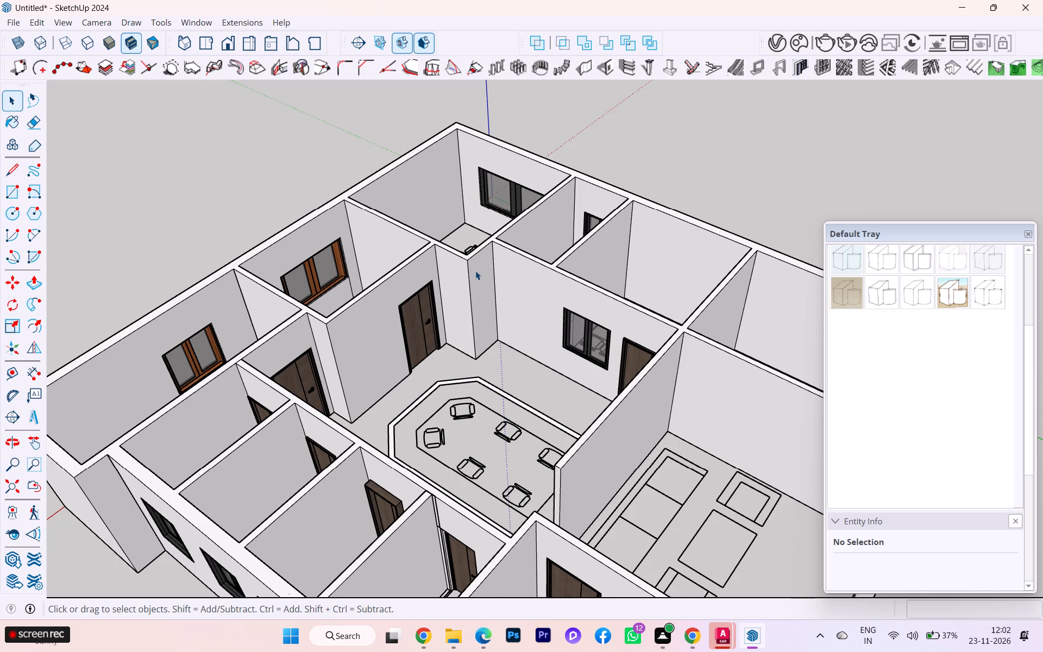
Reopen the building for editing above the washroom row.
scroll(385, 459, "up", 1)
scroll(369, 500, "up", 9)
left_click(380, 491)
middle_click_drag(407, 487, 569, 429)
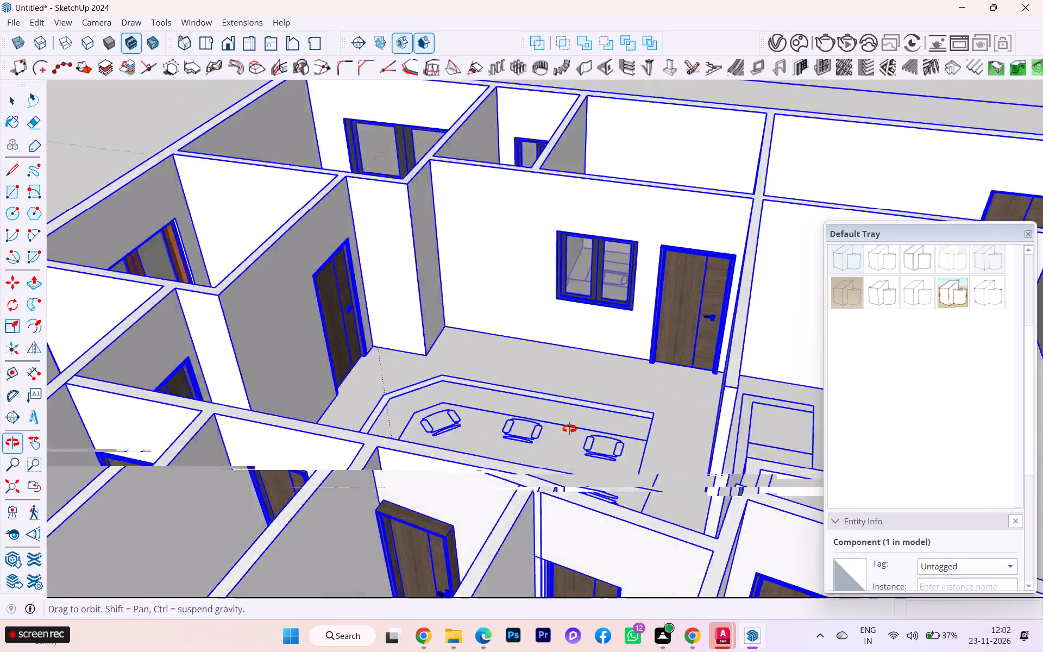
middle_click_drag(569, 429, 690, 370)
scroll(422, 314, "down", 6)
double_click(435, 440)
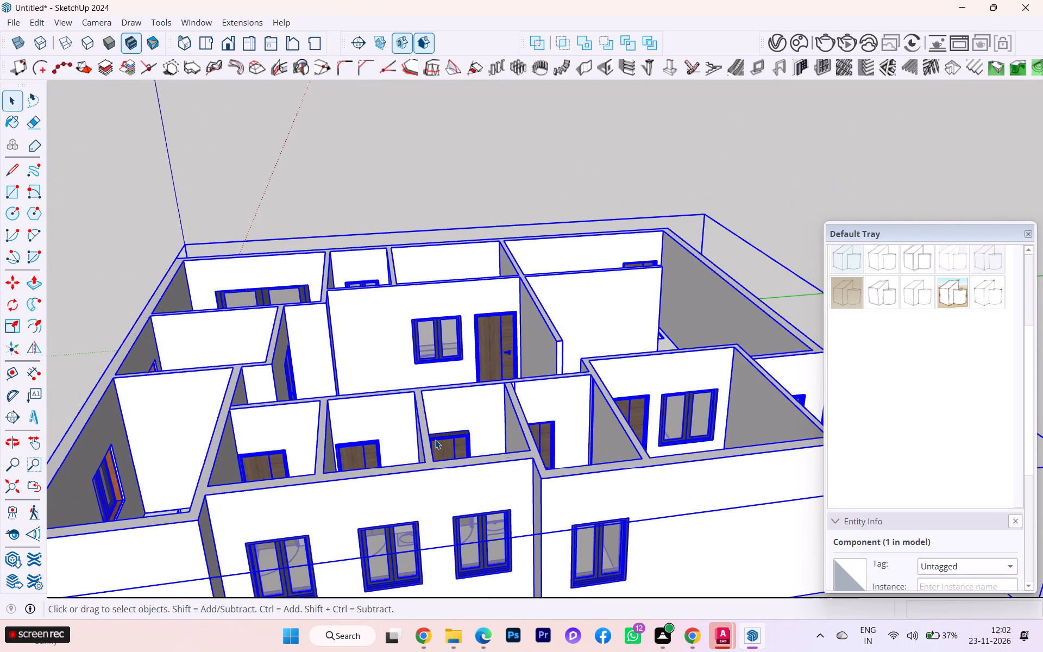
scroll(446, 435, "up", 3)
middle_click_drag(453, 438, 416, 505)
scroll(453, 438, "down", 1)
scroll(569, 226, "down", 2)
scroll(569, 226, "up", 2)
scroll(569, 225, "down", 2)
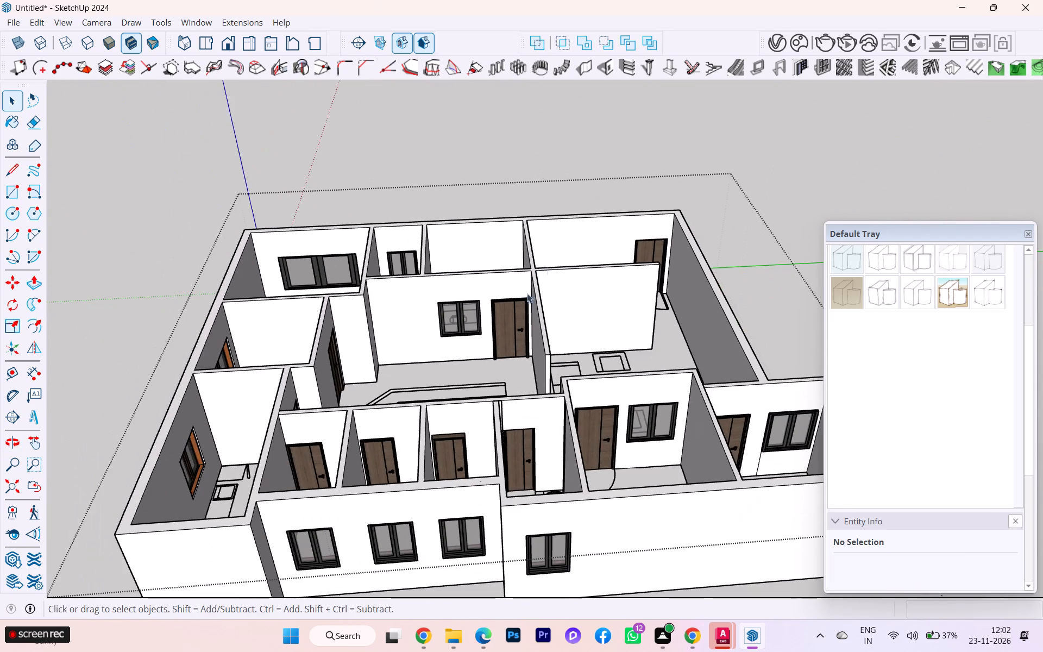
Scale the depth of the third washroom door, which protrudes through its wall, to about 0.45.
middle_click_drag(449, 431, 389, 490)
scroll(406, 471, "up", 5)
left_click(420, 450)
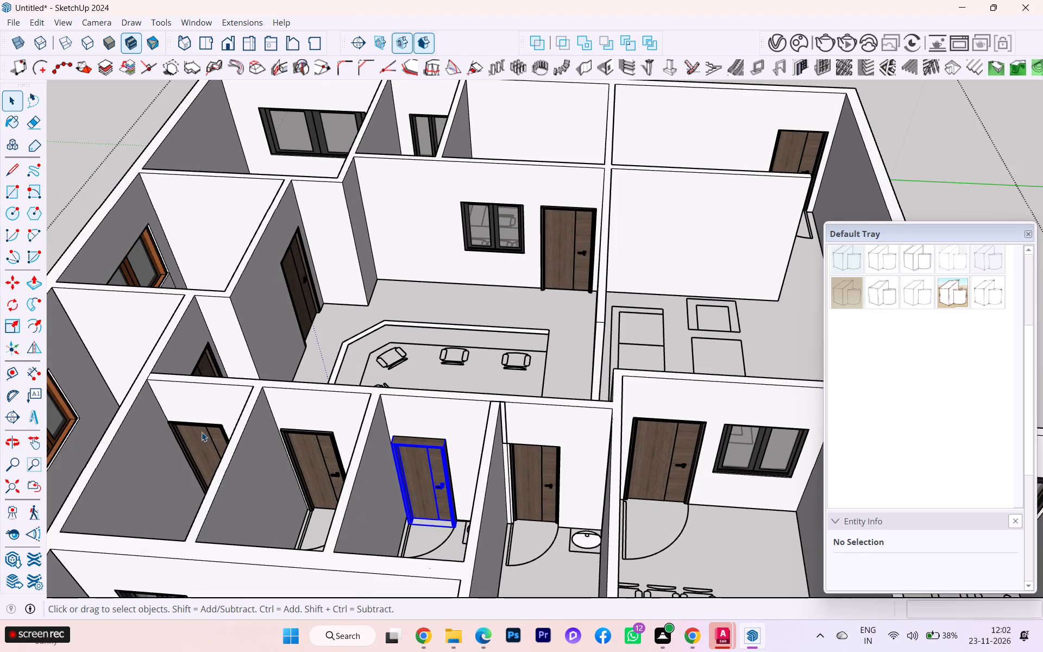
left_click(20, 325)
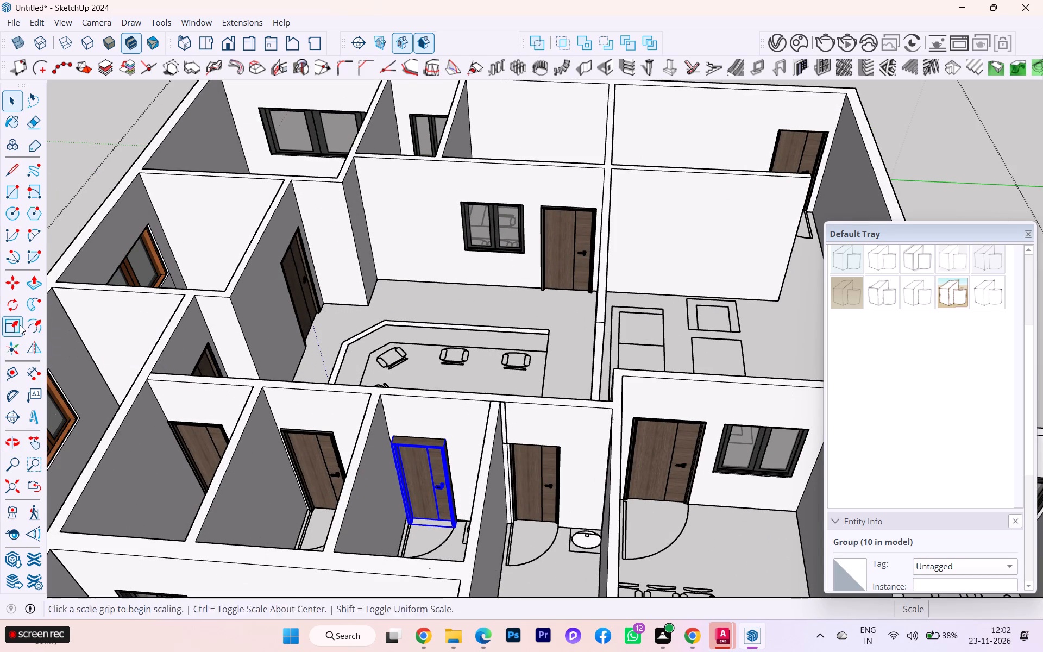
scroll(359, 459, "up", 7)
scroll(403, 480, "down", 1)
scroll(407, 483, "up", 3)
left_click(440, 494)
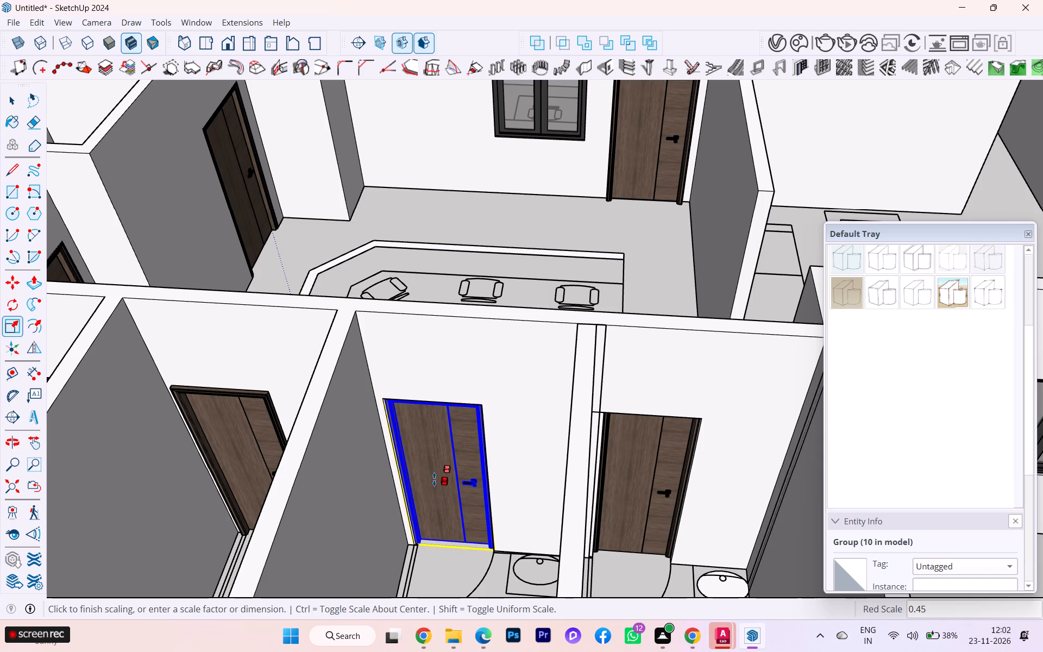
left_click(434, 479)
scroll(518, 411, "down", 3)
scroll(525, 408, "up", 1)
scroll(525, 408, "down", 1)
scroll(536, 402, "up", 3)
scroll(536, 402, "down", 8)
scroll(566, 392, "up", 1)
scroll(566, 392, "down", 2)
scroll(566, 392, "up", 1)
scroll(566, 392, "down", 5)
scroll(566, 392, "up", 2)
scroll(566, 392, "down", 3)
scroll(566, 392, "up", 1)
scroll(565, 394, "down", 3)
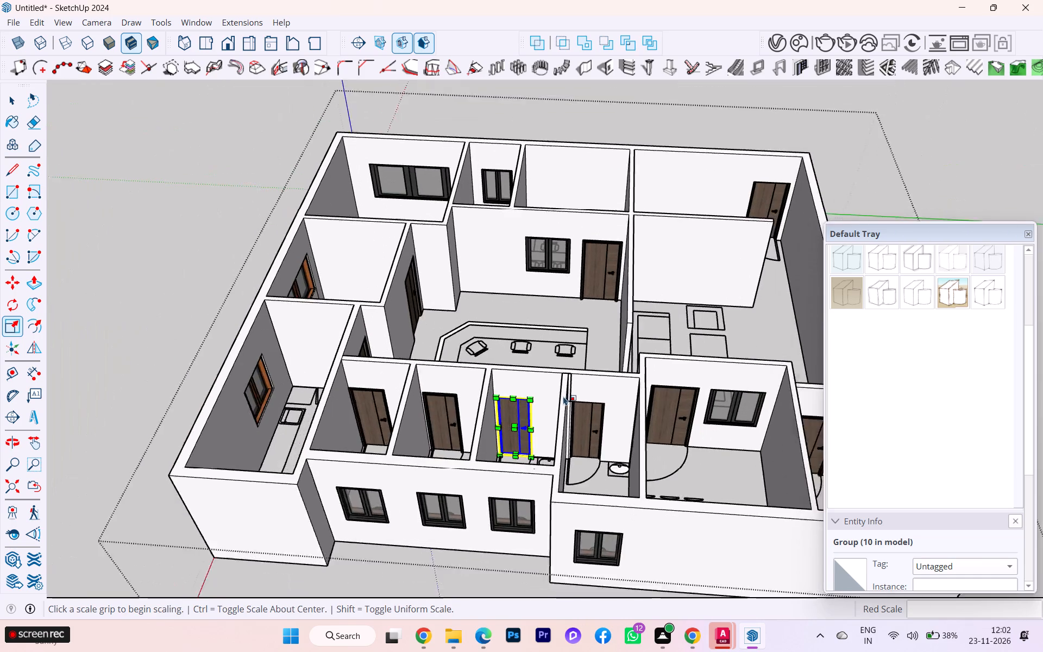
Close the building for editing and clear the selection.
scroll(563, 396, "up", 1)
scroll(563, 396, "down", 1)
left_click(17, 105)
left_click(162, 235)
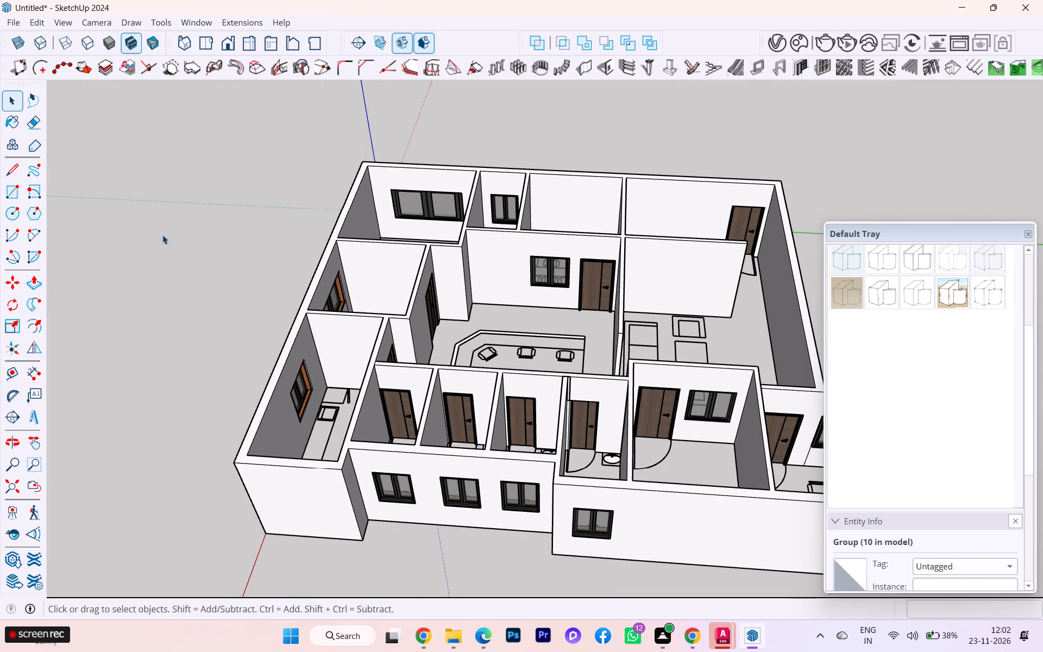
Examine the doors and windows around the meeting area, lounge and adjoining offices from several sides.
scroll(551, 348, "up", 4)
scroll(387, 361, "down", 1)
scroll(378, 361, "up", 1)
scroll(341, 360, "down", 1)
middle_click_drag(293, 359, 301, 430)
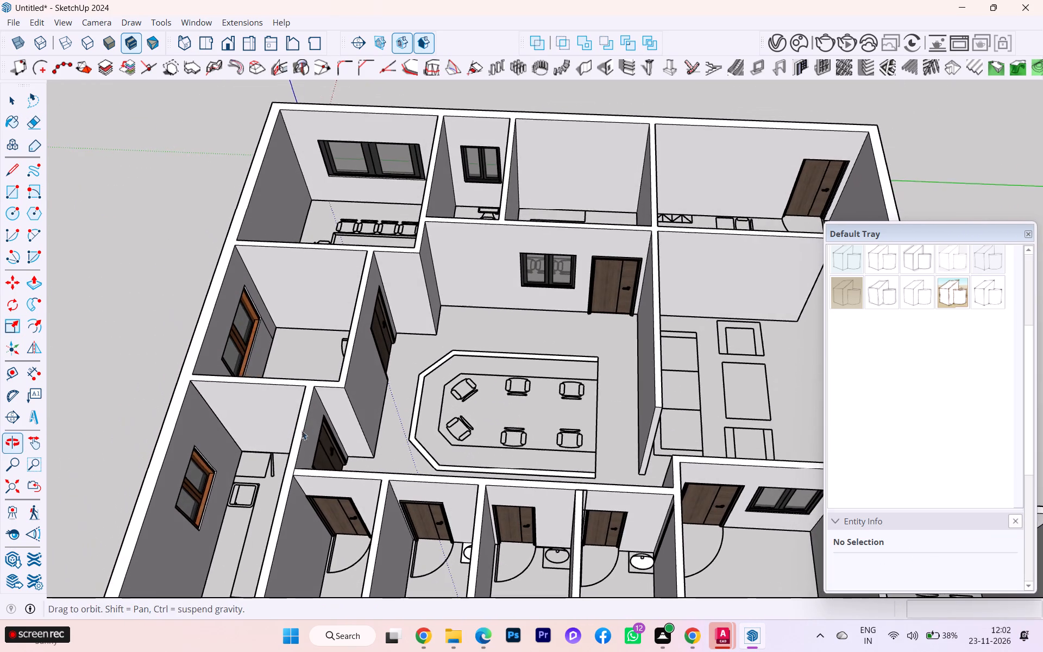
middle_click_drag(301, 430, 301, 430)
scroll(344, 258, "up", 2)
scroll(412, 237, "down", 3)
middle_click_drag(548, 262, 419, 267)
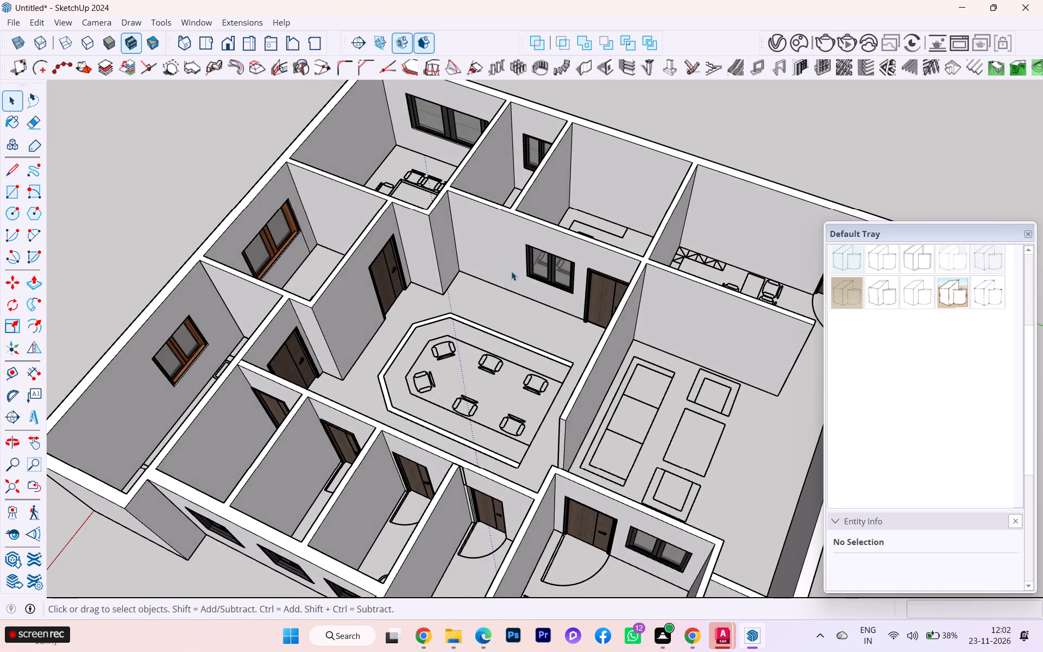
scroll(536, 274, "up", 2)
scroll(538, 274, "down", 1)
scroll(541, 273, "up", 5)
middle_click_drag(622, 239, 304, 279)
scroll(614, 229, "down", 6)
scroll(673, 235, "up", 1)
scroll(673, 236, "down", 1)
scroll(466, 240, "down", 3)
scroll(406, 409, "up", 9)
scroll(460, 423, "down", 1)
scroll(460, 423, "up", 1)
scroll(463, 419, "down", 1)
middle_click_drag(463, 419, 323, 399)
scroll(420, 281, "down", 1)
middle_click_drag(381, 315, 296, 287)
scroll(355, 273, "down", 6)
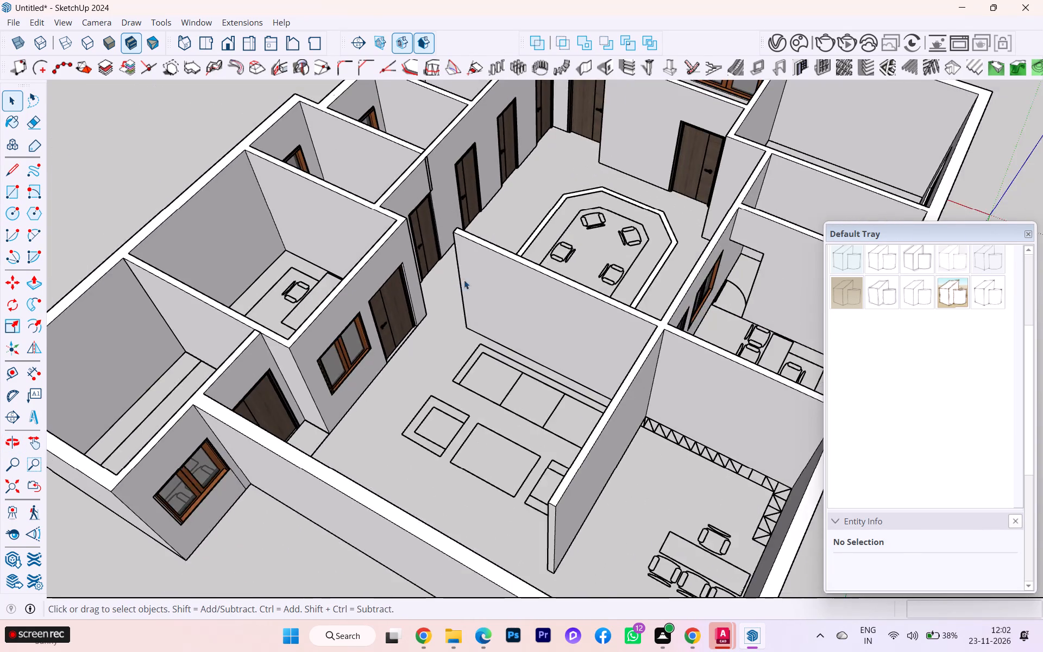
Examine the row of washroom and office doors along the corridor for their fit in the walls.
scroll(464, 280, "down", 4)
scroll(450, 191, "up", 4)
scroll(431, 201, "down", 1)
scroll(431, 201, "up", 4)
scroll(431, 201, "down", 1)
scroll(431, 201, "up", 3)
scroll(445, 191, "down", 1)
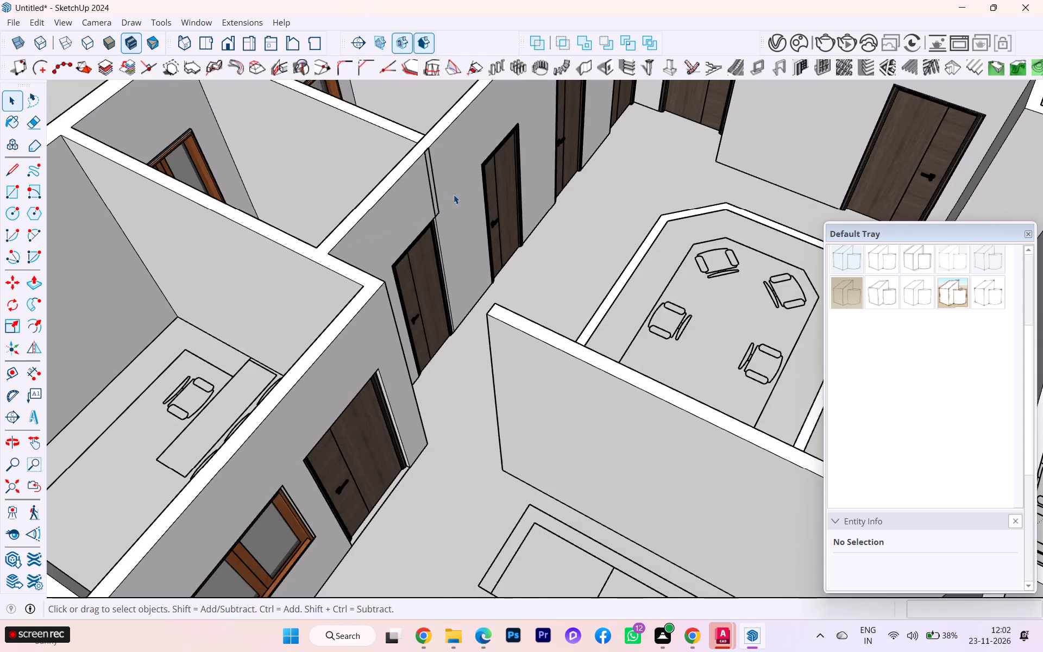
scroll(454, 195, "down", 3)
scroll(468, 203, "up", 4)
scroll(469, 203, "down", 8)
scroll(492, 244, "up", 1)
scroll(492, 244, "down", 13)
scroll(450, 272, "up", 1)
scroll(450, 272, "down", 1)
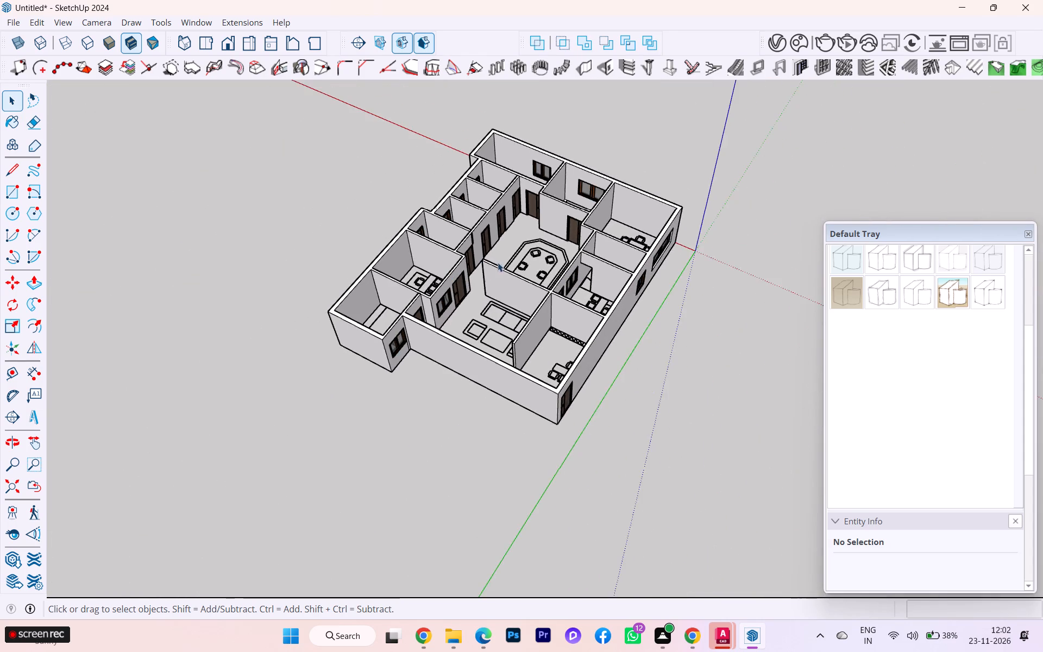
Examine the whole building from above for rooms that still lack doors or windows.
middle_click_drag(506, 267, 649, 314)
scroll(575, 247, "up", 7)
scroll(573, 278, "down", 1)
scroll(573, 278, "up", 2)
scroll(573, 287, "down", 1)
scroll(573, 288, "up", 1)
middle_click_drag(567, 302, 639, 307)
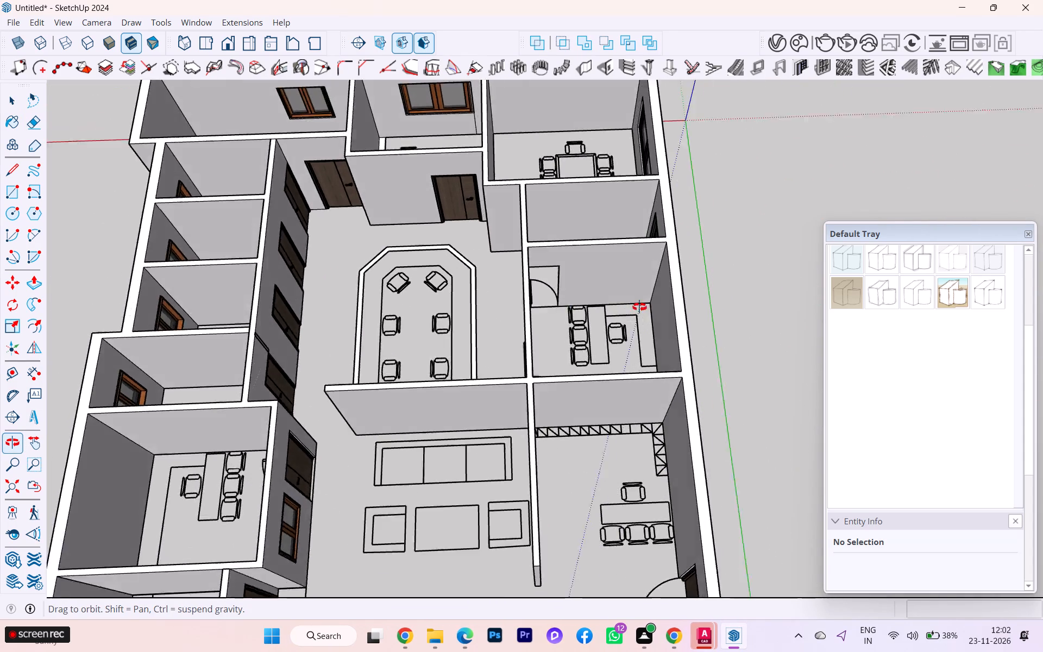
middle_click_drag(639, 307, 711, 250)
scroll(393, 253, "down", 4)
scroll(392, 252, "up", 1)
scroll(392, 252, "down", 1)
middle_click_drag(418, 258, 701, 321)
scroll(708, 308, "down", 3)
scroll(708, 308, "up", 1)
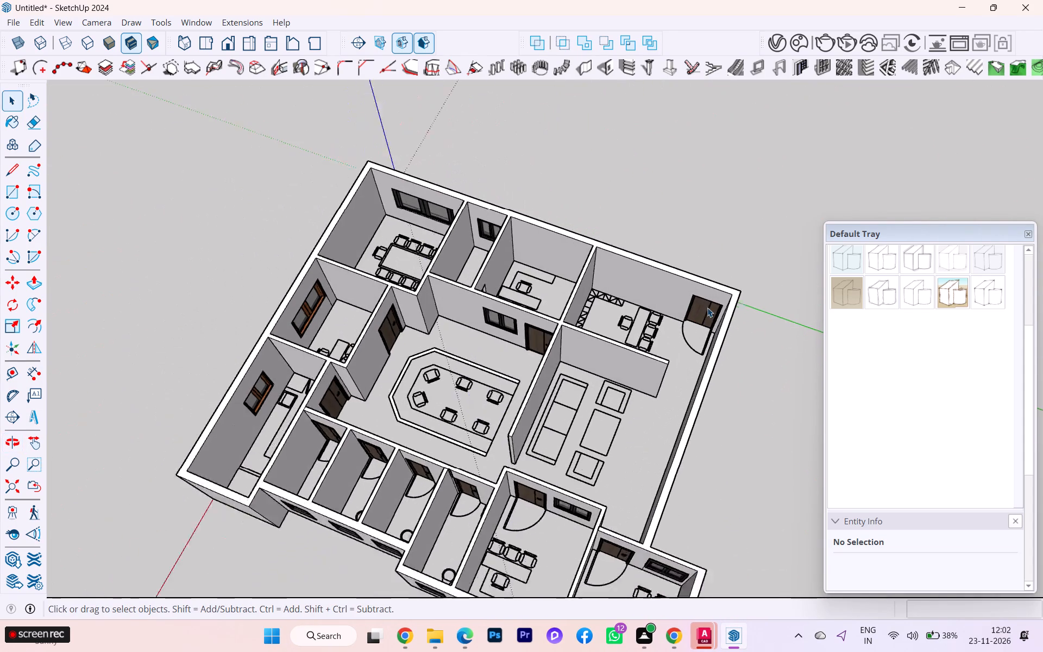
Examine the conference room, its neighbouring toilet and the director's office for door and window openings.
scroll(707, 308, "up", 1)
scroll(533, 251, "up", 4)
middle_click_drag(437, 263, 602, 201)
scroll(611, 200, "down", 2)
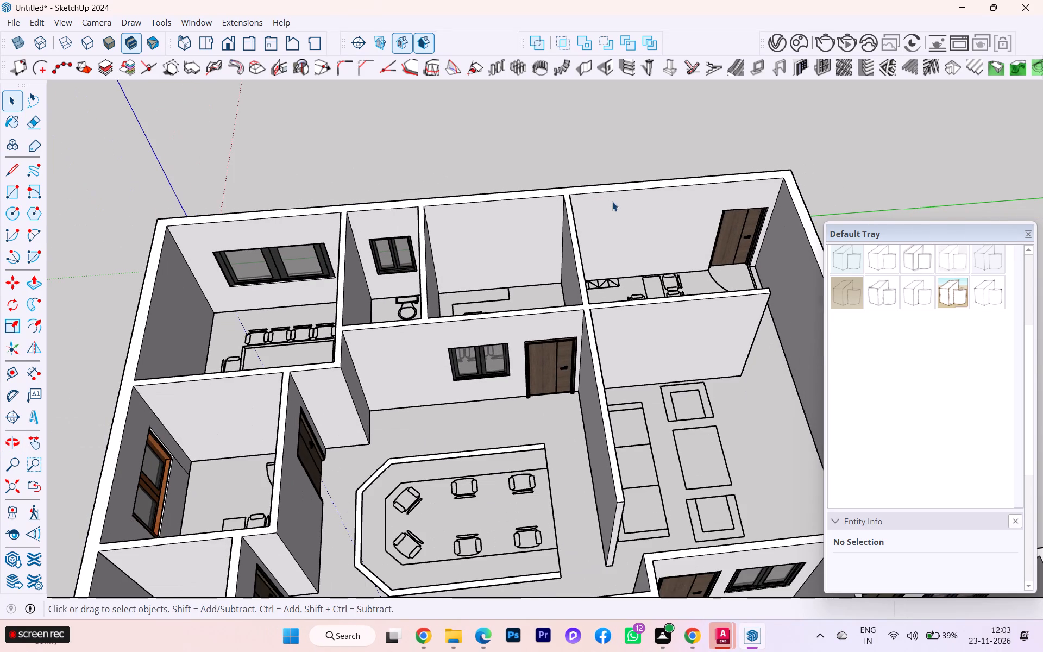
scroll(342, 255, "up", 5)
scroll(305, 265, "down", 1)
middle_click_drag(260, 311, 174, 418)
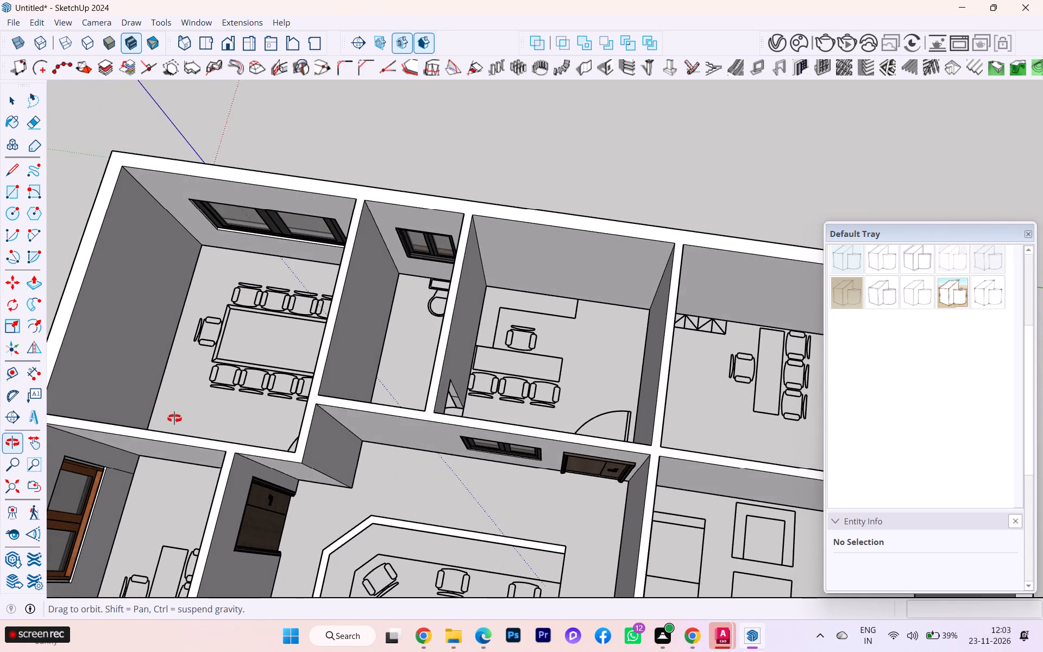
middle_click_drag(174, 418, 488, 347)
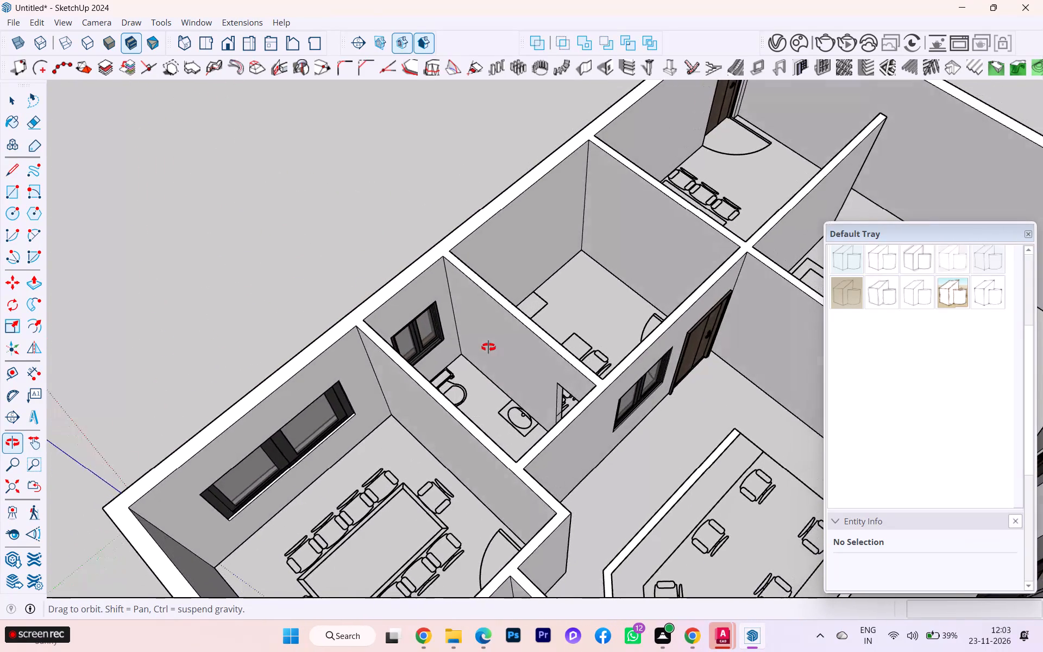
middle_click_drag(488, 347, 409, 279)
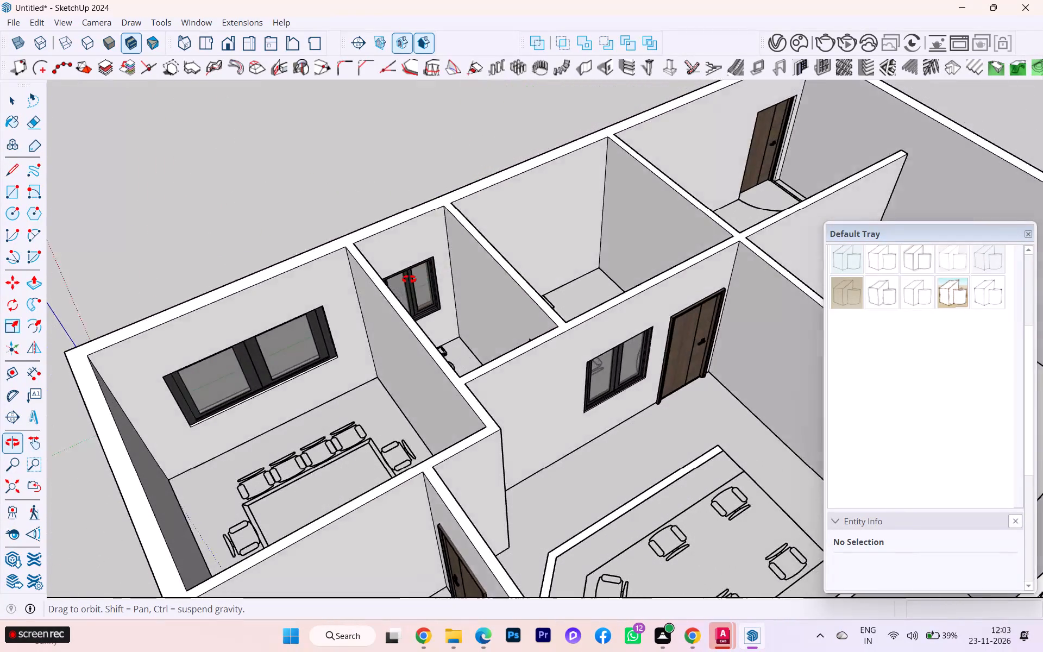
middle_click_drag(409, 279, 582, 291)
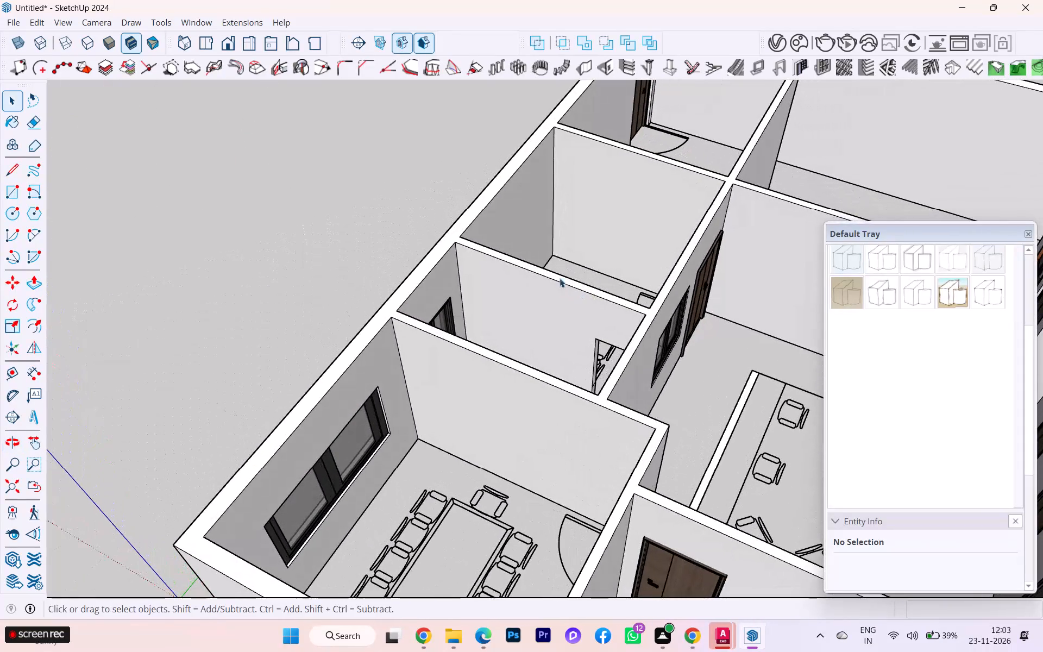
scroll(482, 262, "down", 4)
scroll(480, 262, "up", 2)
Switch to the 40' office building drawing in AutoCAD and check the door and window positions around the conference, toilet, H.R and pantry rooms.
left_click(716, 637)
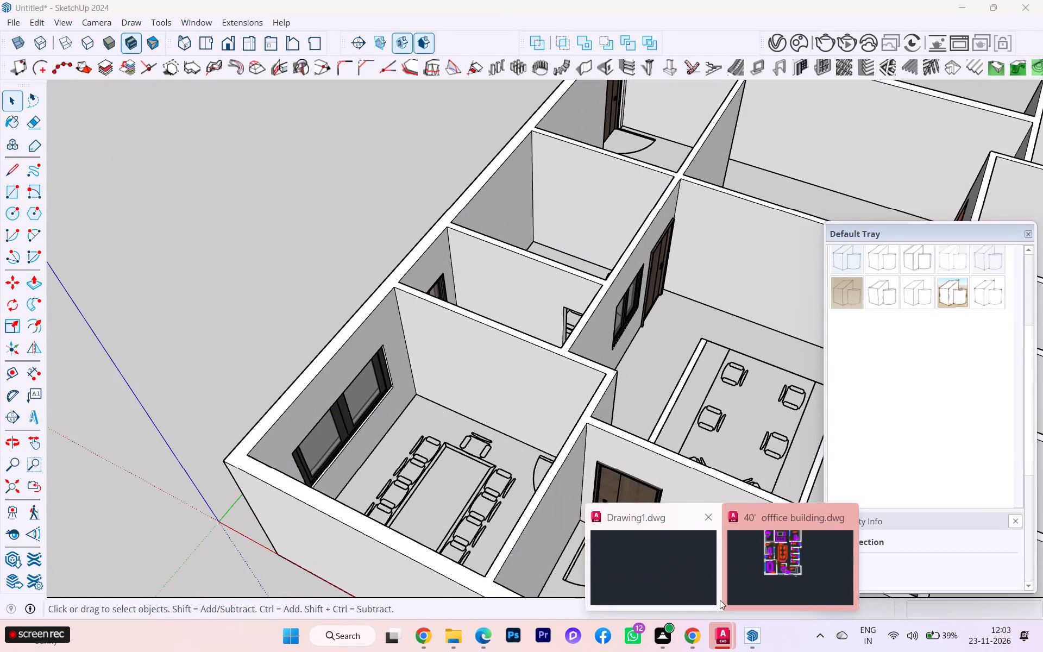
left_click(736, 591)
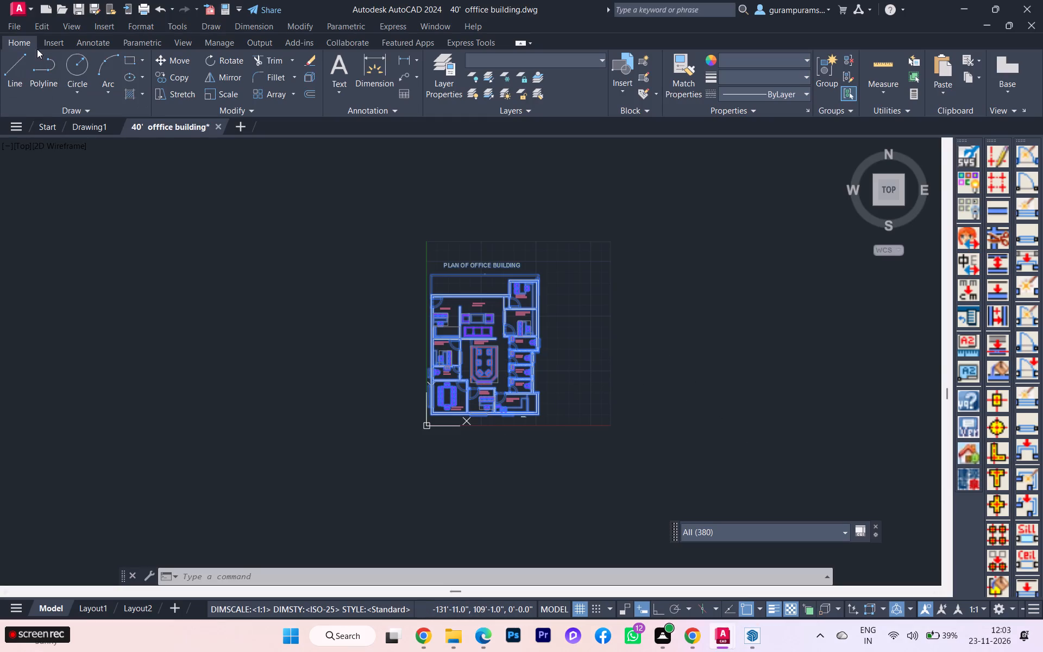
key("Escape")
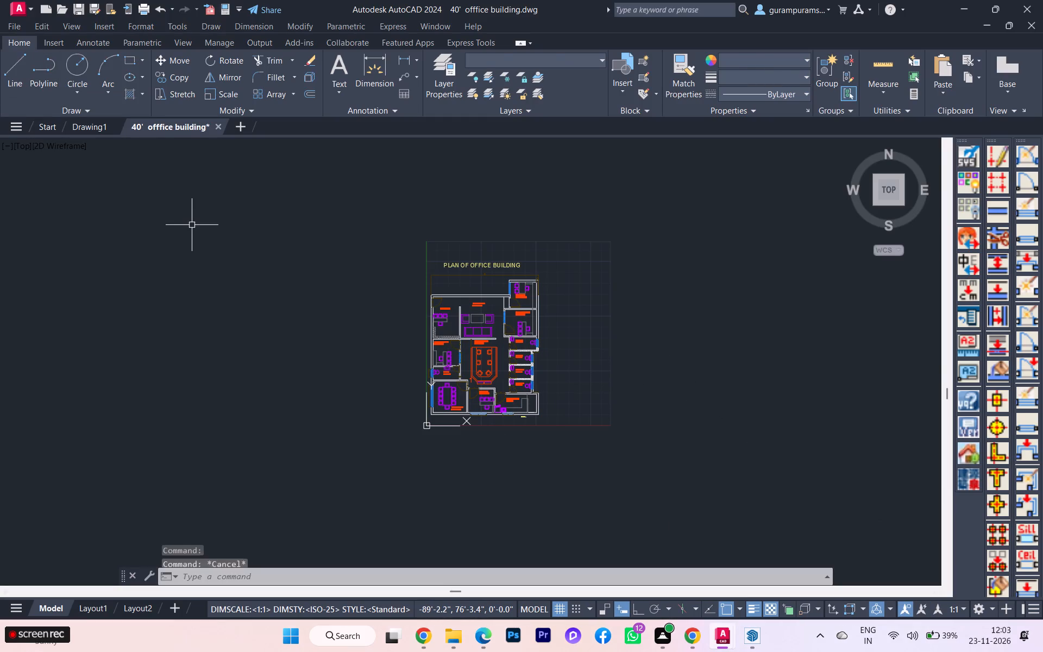
scroll(302, 315, "up", 4)
scroll(299, 387, "down", 4)
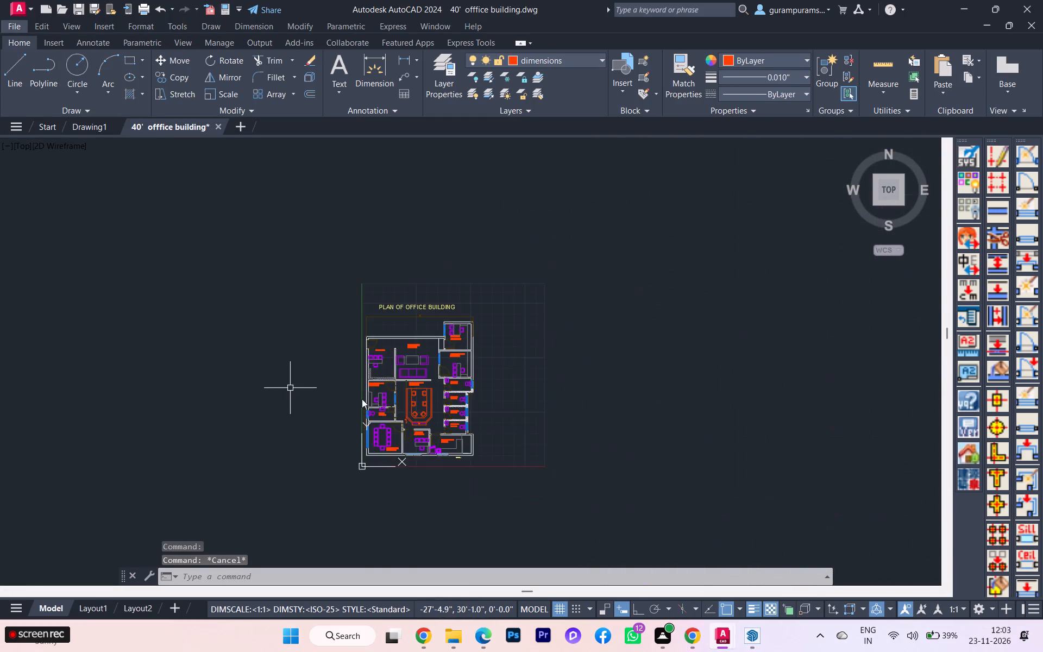
scroll(441, 430, "up", 5)
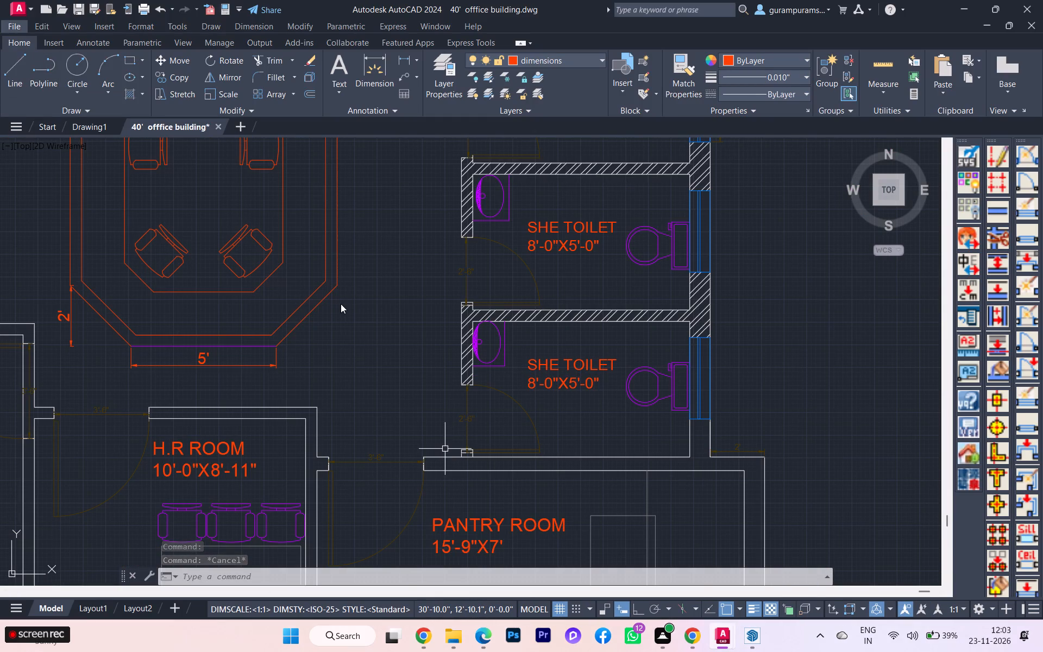
scroll(341, 304, "down", 1)
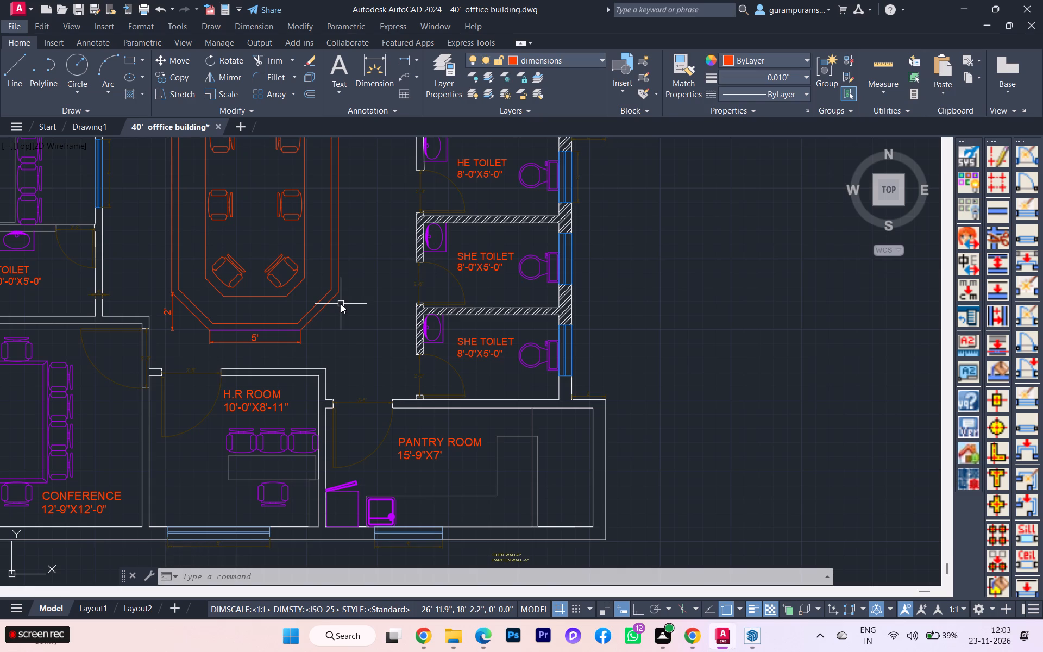
scroll(341, 304, "down", 1)
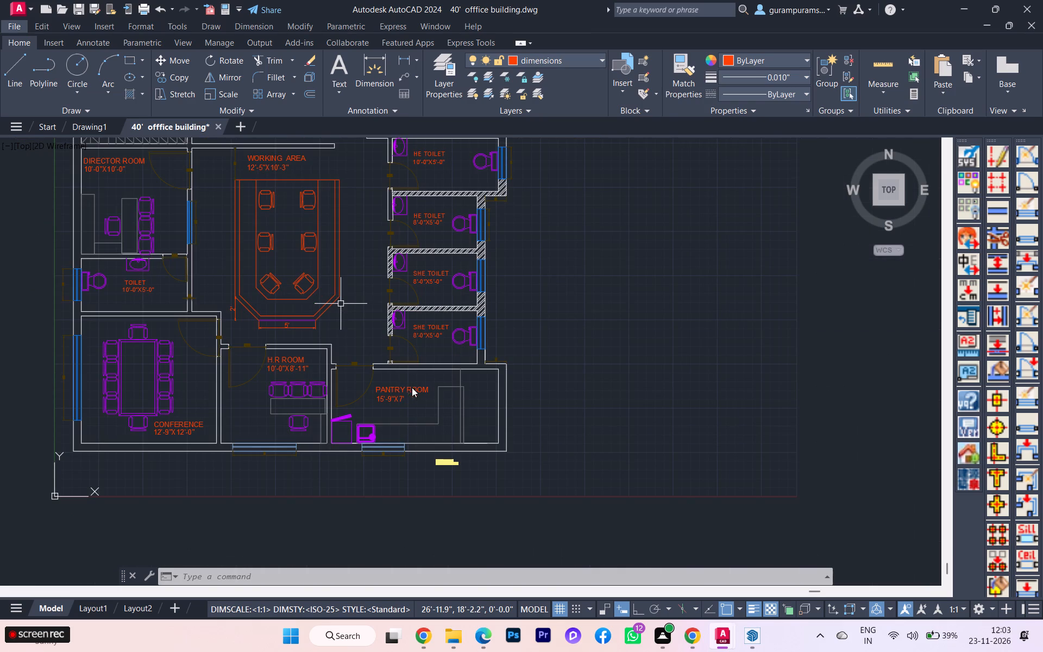
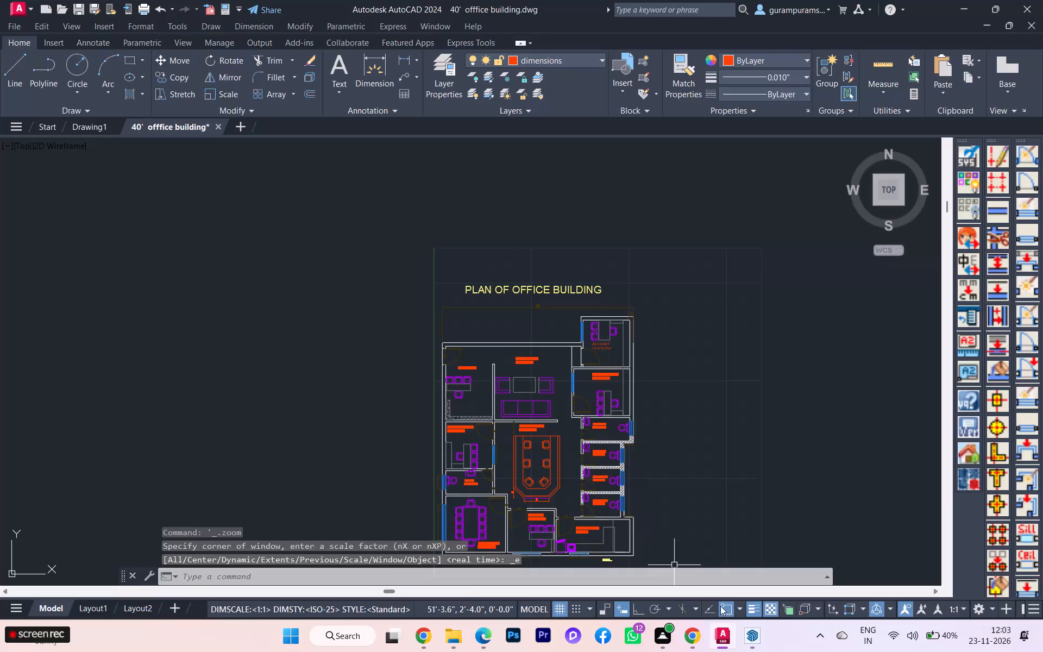
Switch from the AutoCAD plan to the office building model in SketchUp.
left_click(728, 637)
left_click(802, 582)
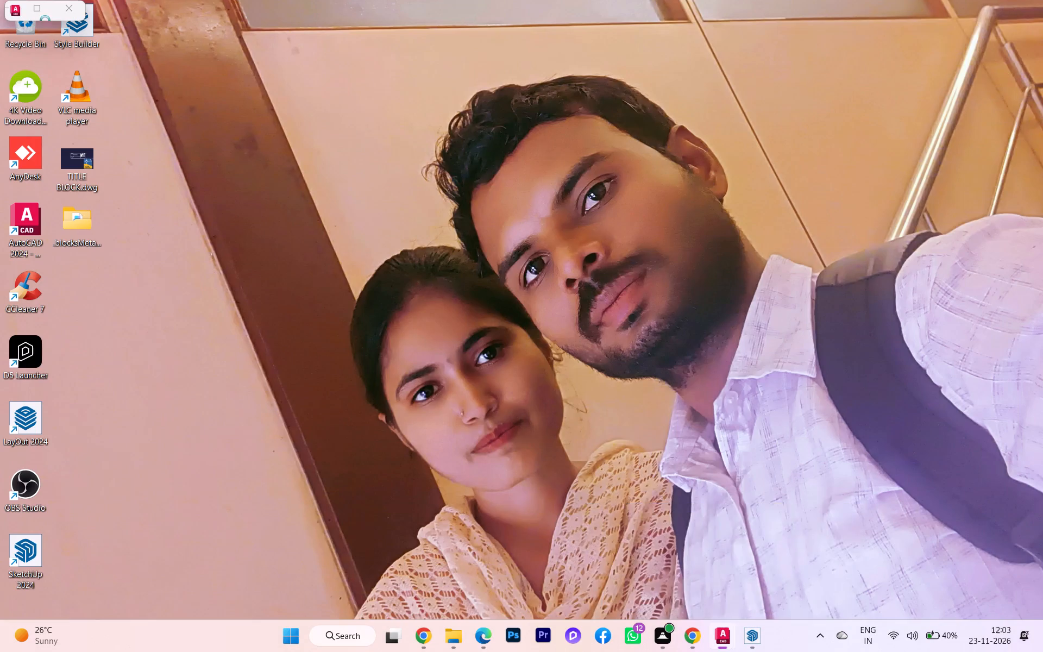
left_click(730, 563)
Examine the office model's rooms and wall openings to find where a door is still missing.
scroll(480, 352, "down", 2)
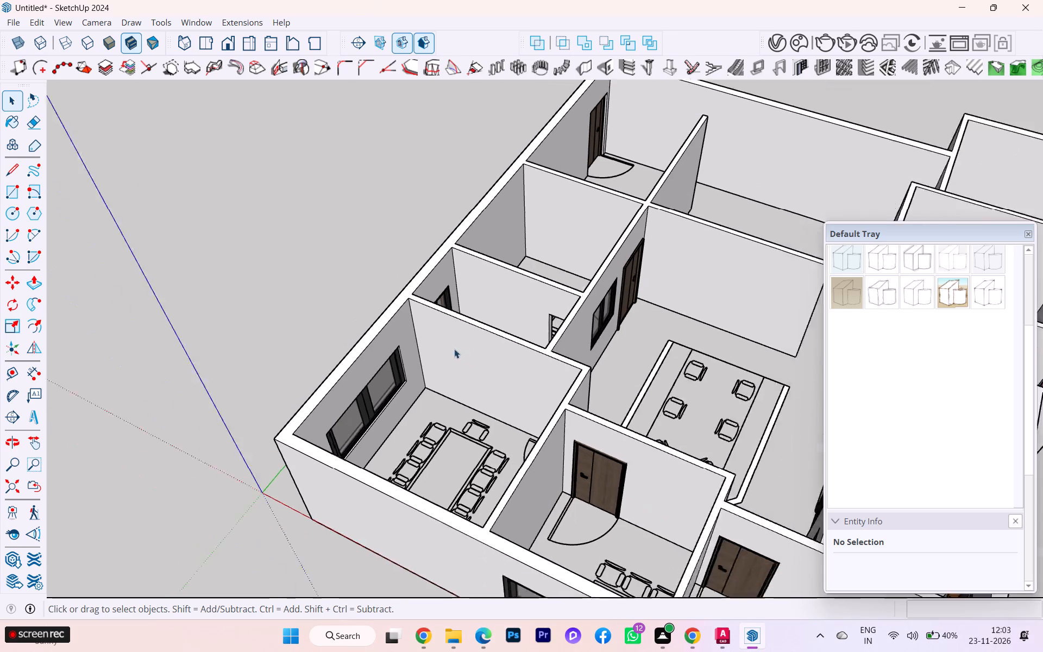
scroll(454, 349, "down", 1)
scroll(271, 225, "down", 1)
scroll(269, 225, "up", 1)
scroll(269, 225, "down", 1)
scroll(197, 205, "down", 5)
scroll(194, 205, "up", 1)
scroll(194, 205, "down", 2)
scroll(203, 217, "up", 1)
scroll(203, 218, "down", 11)
scroll(192, 221, "up", 1)
scroll(192, 221, "down", 2)
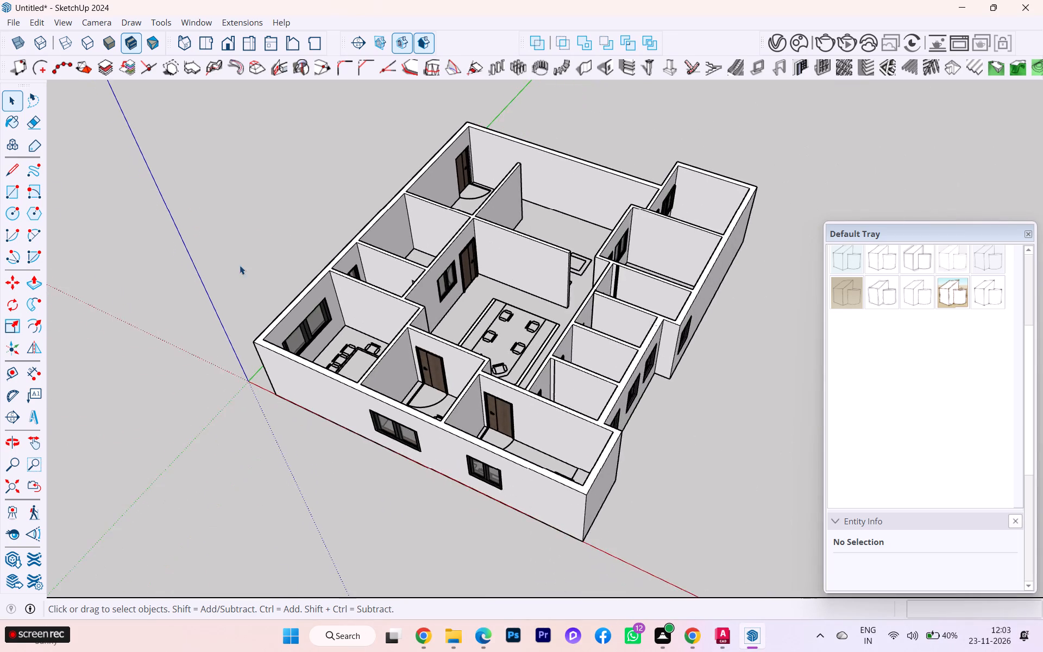
scroll(382, 370, "up", 3)
scroll(435, 391, "up", 5)
scroll(462, 383, "down", 1)
middle_click_drag(473, 383, 502, 383)
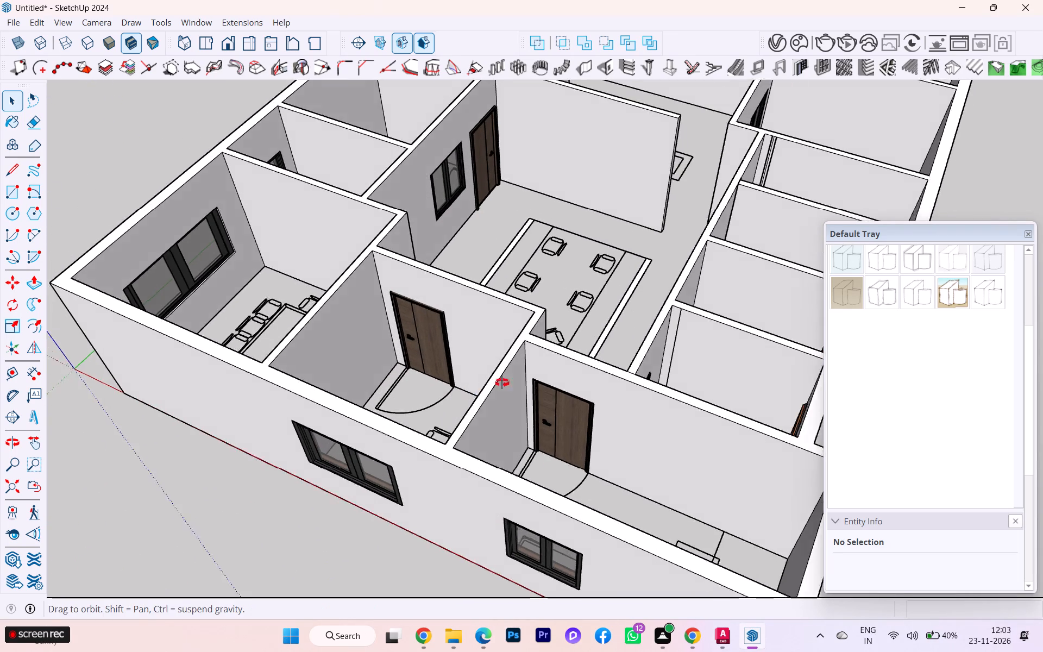
middle_click_drag(502, 383, 583, 388)
scroll(386, 353, "down", 3)
scroll(244, 354, "down", 1)
middle_click_drag(241, 354, 328, 400)
scroll(377, 331, "up", 6)
middle_click_drag(343, 277, 567, 241)
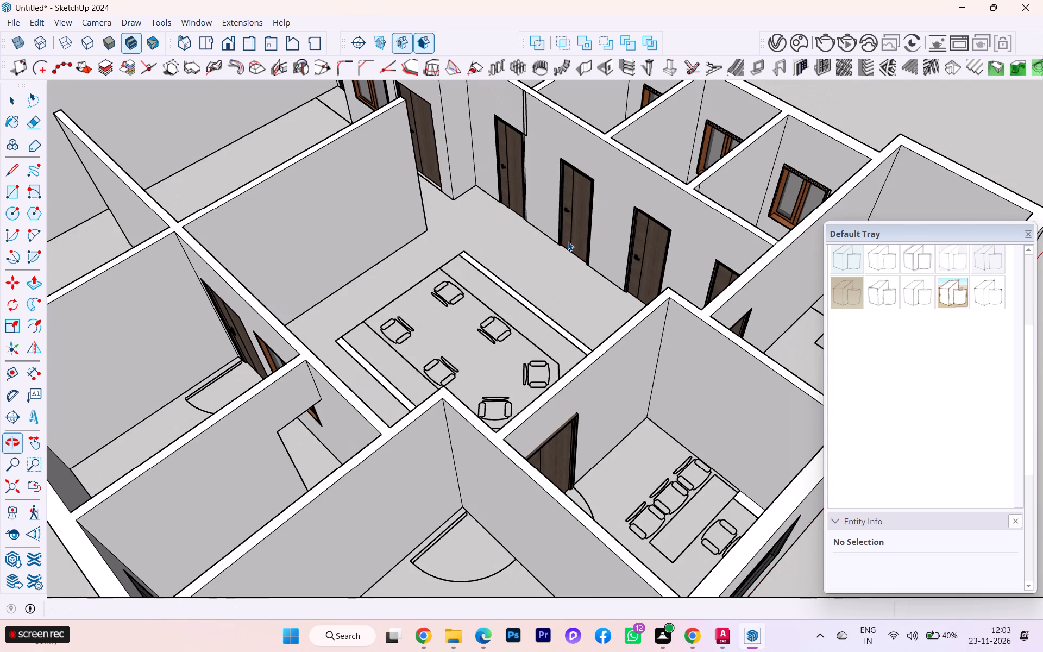
scroll(662, 233, "down", 4)
scroll(467, 349, "up", 6)
scroll(423, 317, "down", 4)
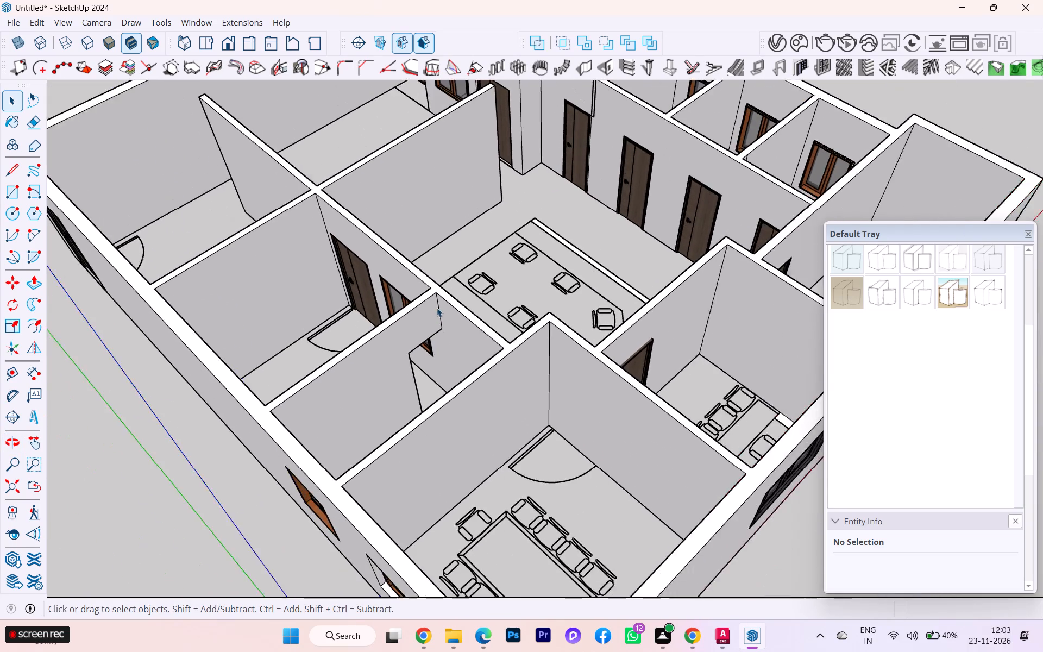
scroll(437, 308, "down", 3)
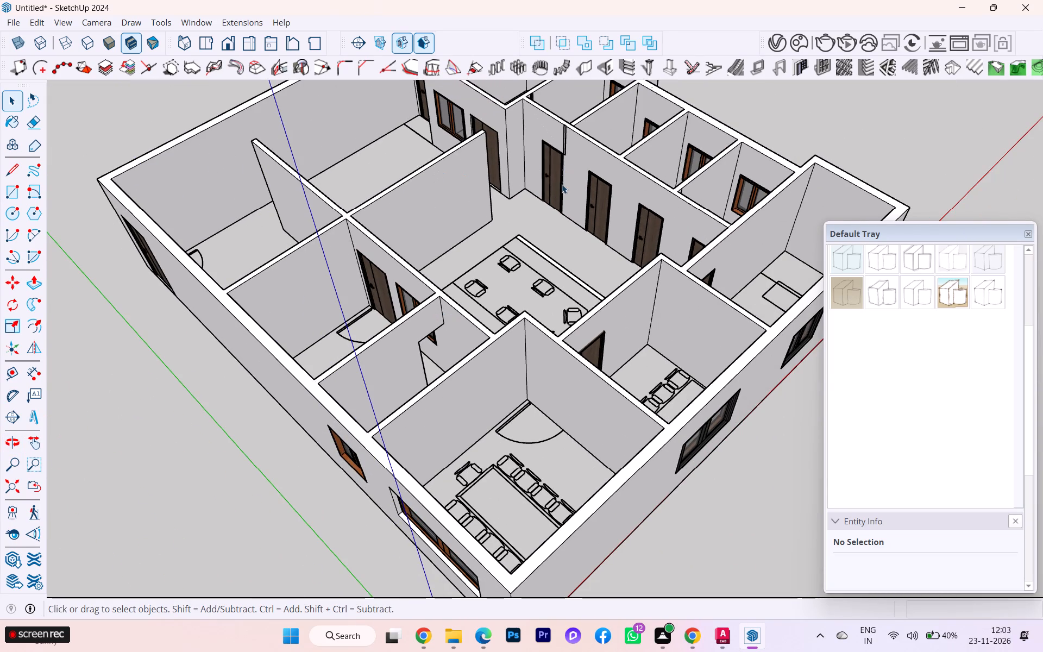
Inside the building component, copy a door from the toilet row wall about 22' 2" into the doorless opening of the small washroom.
left_click(557, 179)
double_click(554, 171)
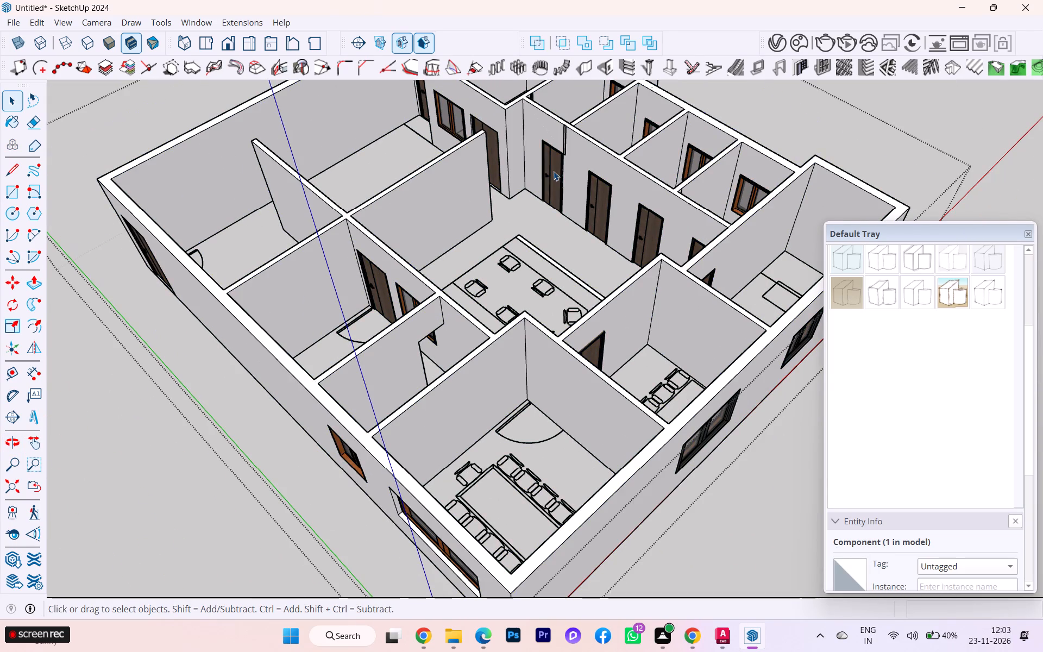
left_click(554, 171)
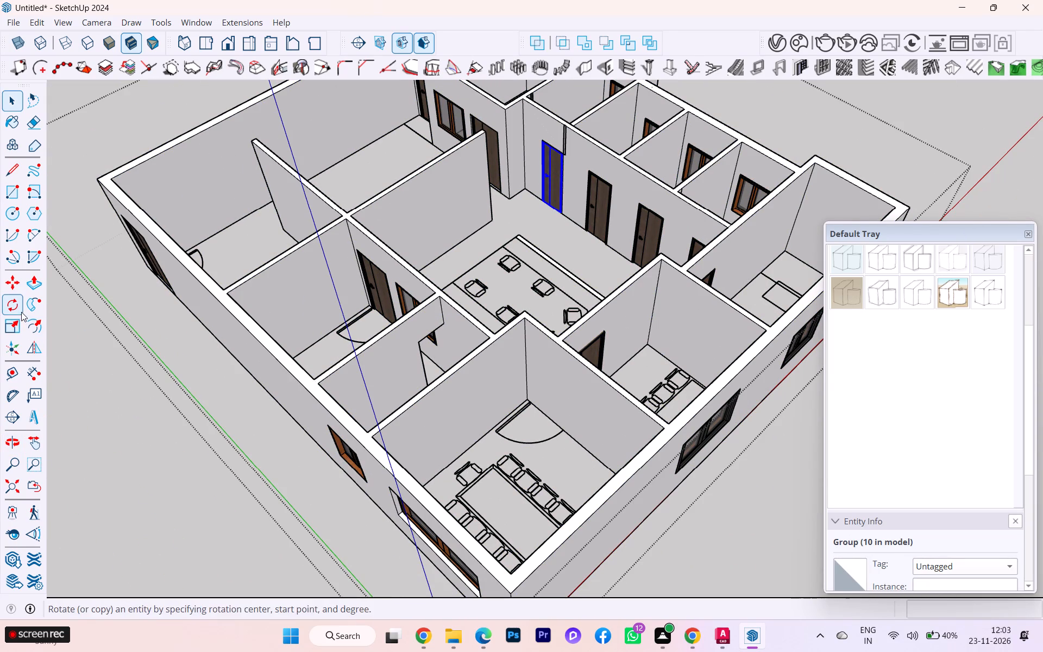
left_click(16, 285)
left_click(560, 187)
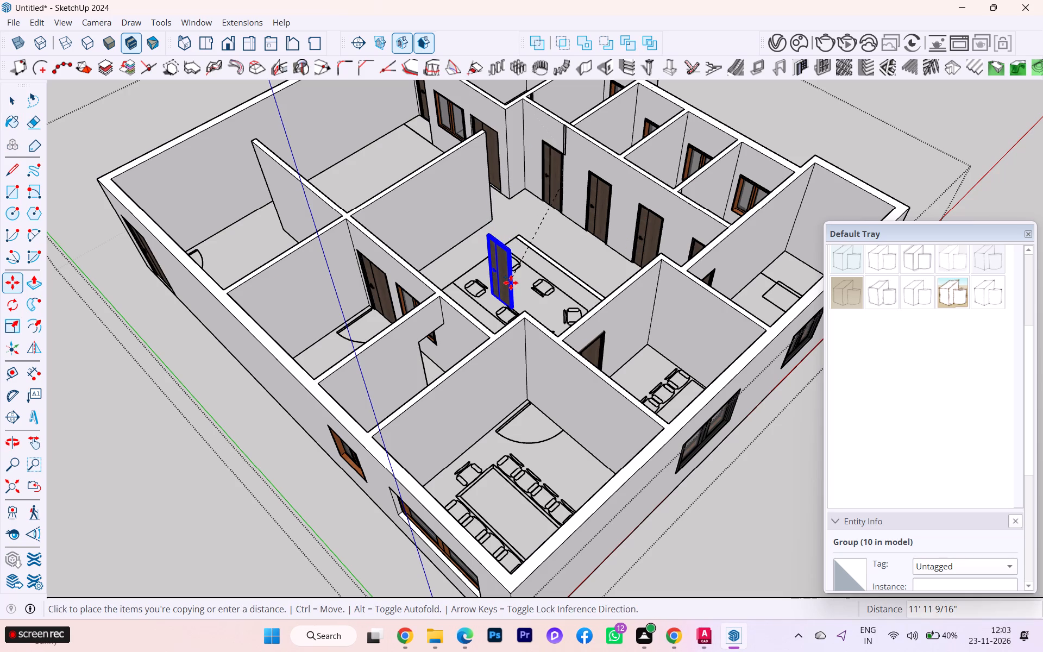
scroll(490, 311, "up", 4)
scroll(385, 386, "up", 1)
scroll(385, 386, "down", 1)
scroll(385, 386, "up", 4)
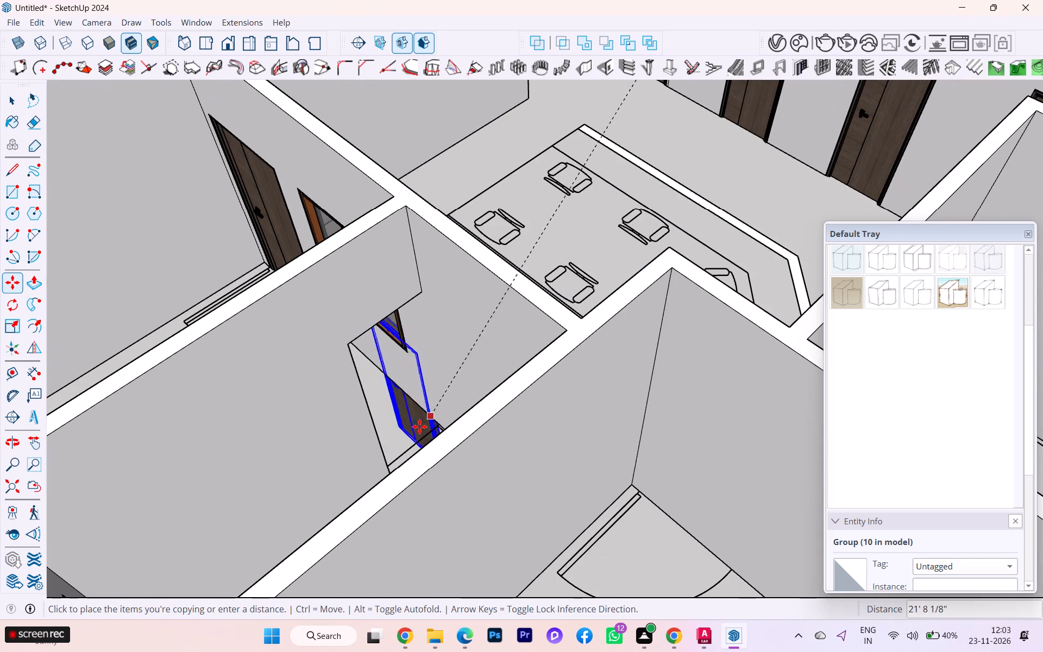
middle_click_drag(477, 456, 546, 480)
scroll(420, 445, "up", 1)
scroll(420, 445, "down", 2)
scroll(420, 445, "up", 4)
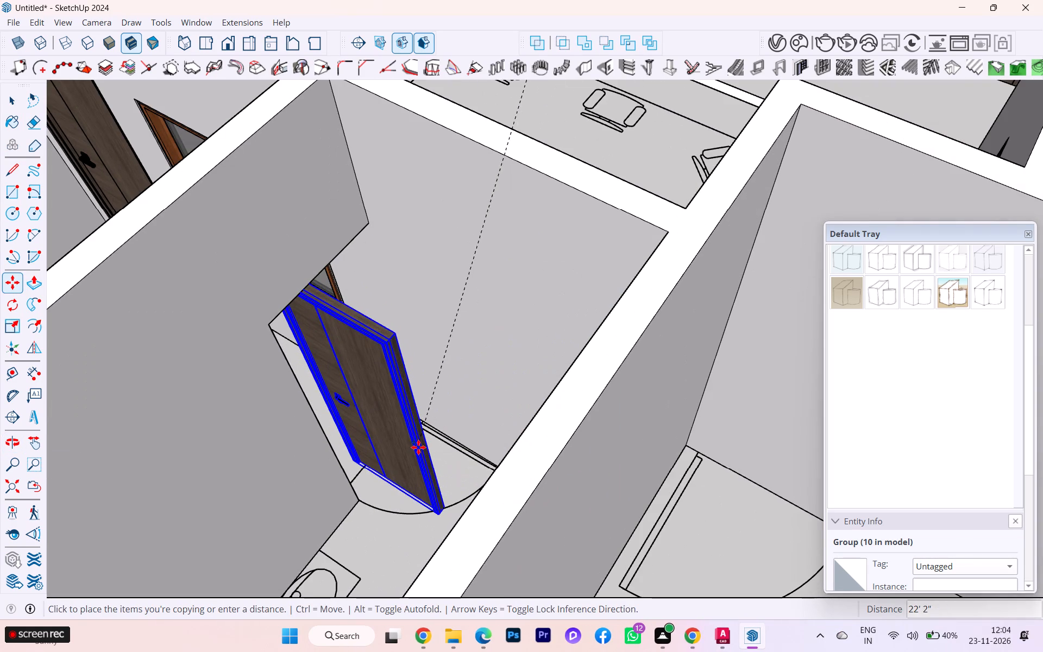
left_click(418, 447)
Rotate the copied door 90 degrees about its base to line it up with the washroom opening.
scroll(395, 494, "up", 1)
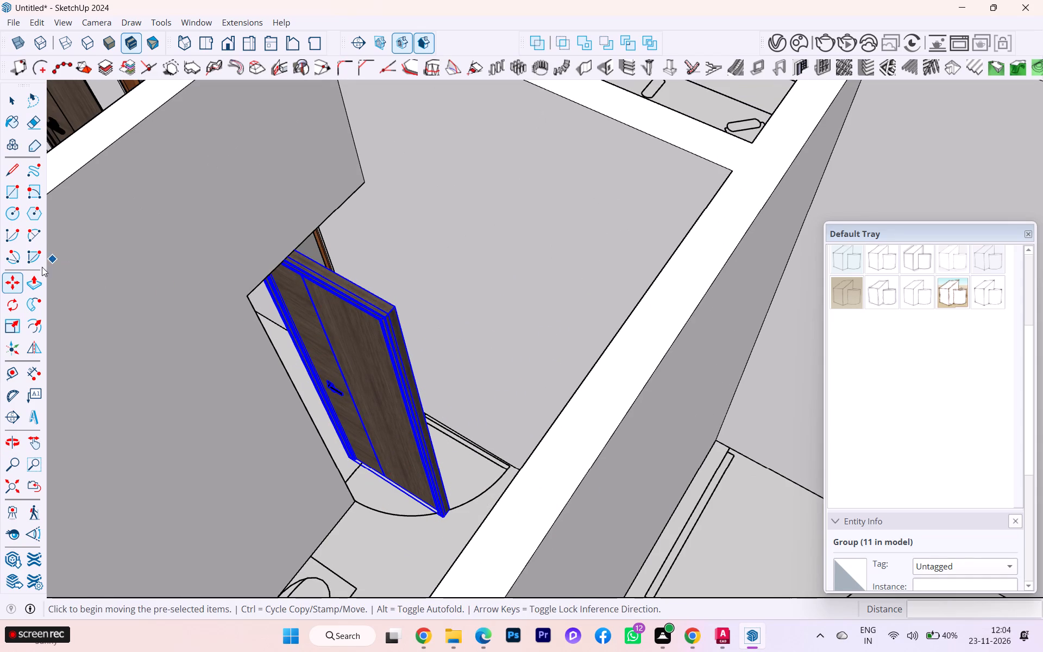
left_click(12, 305)
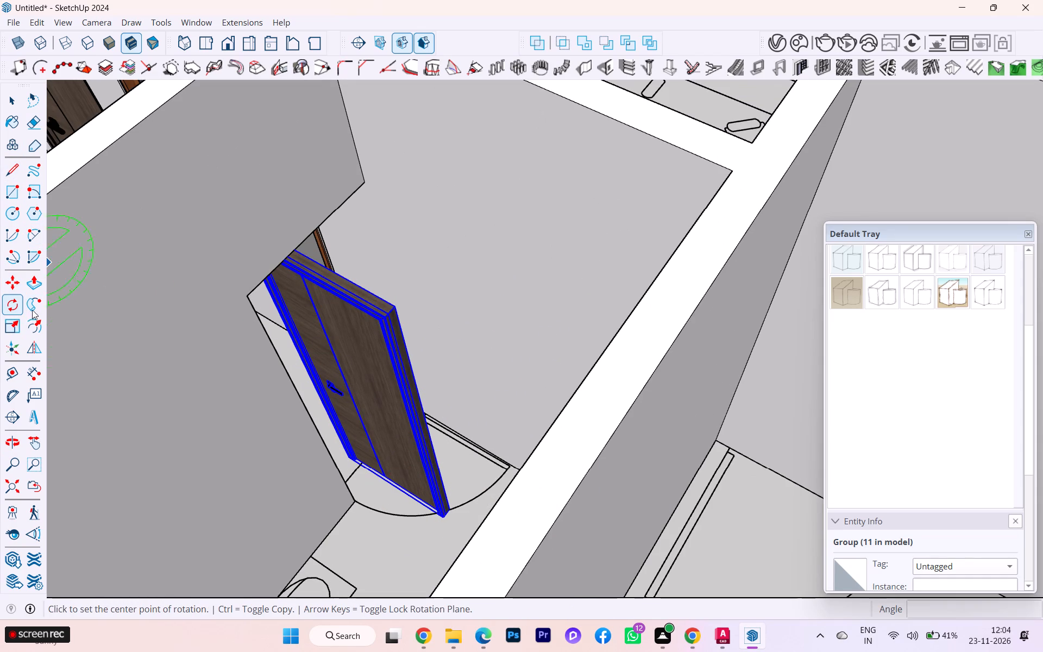
left_click(363, 471)
left_click(393, 487)
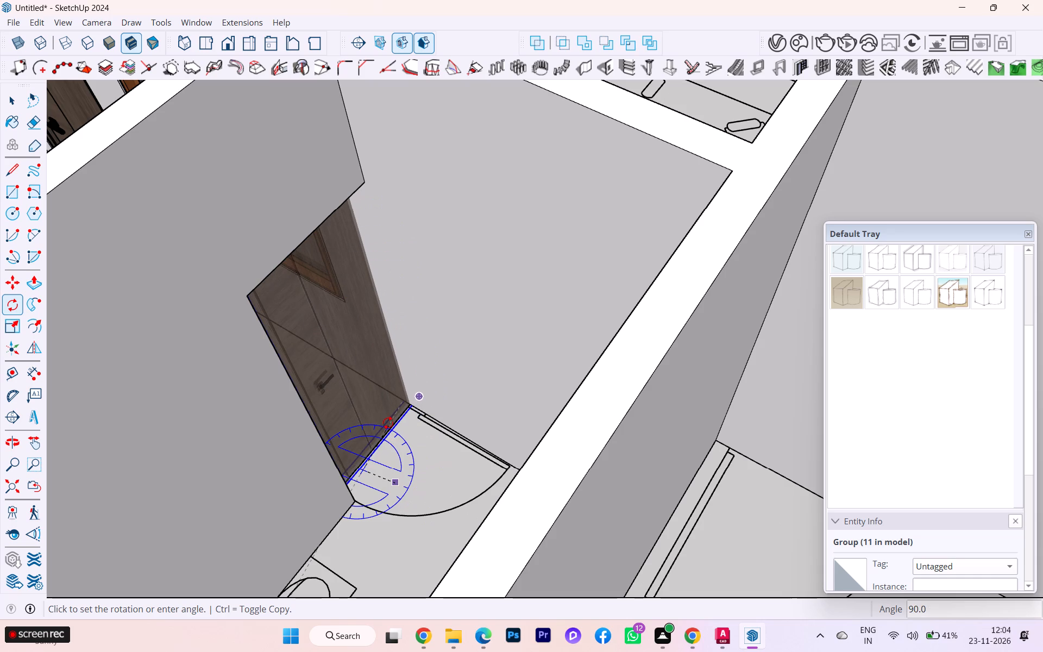
type("90")
key("Return")
Move the rotated door by its bottom frame corner onto the floor corner of the washroom opening.
scroll(385, 429, "up", 2)
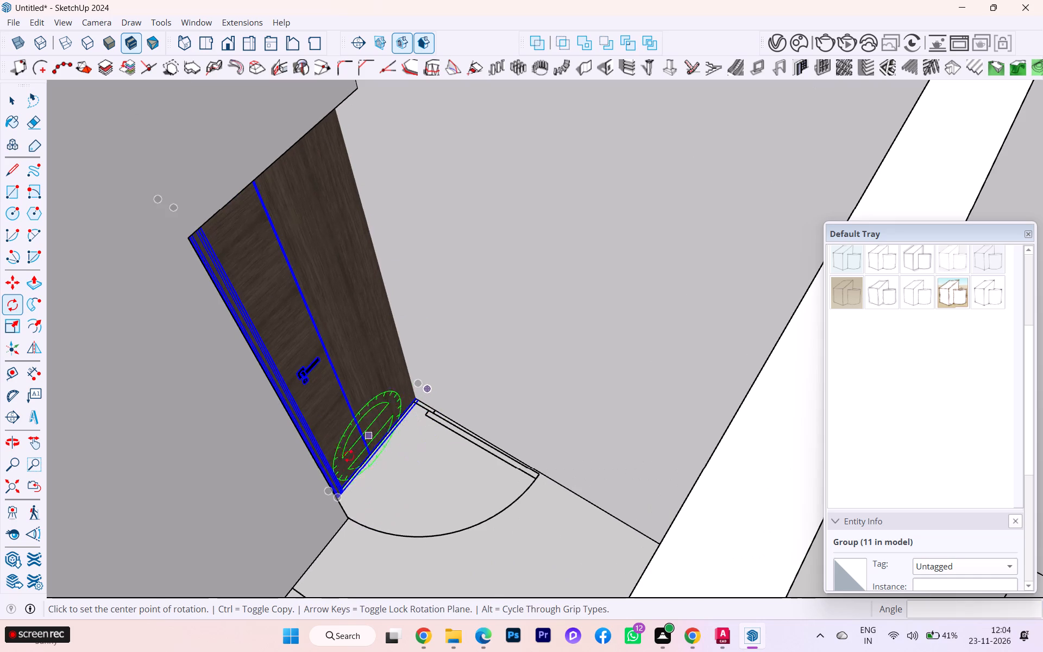
middle_click_drag(334, 506, 244, 541)
left_click(3, 103)
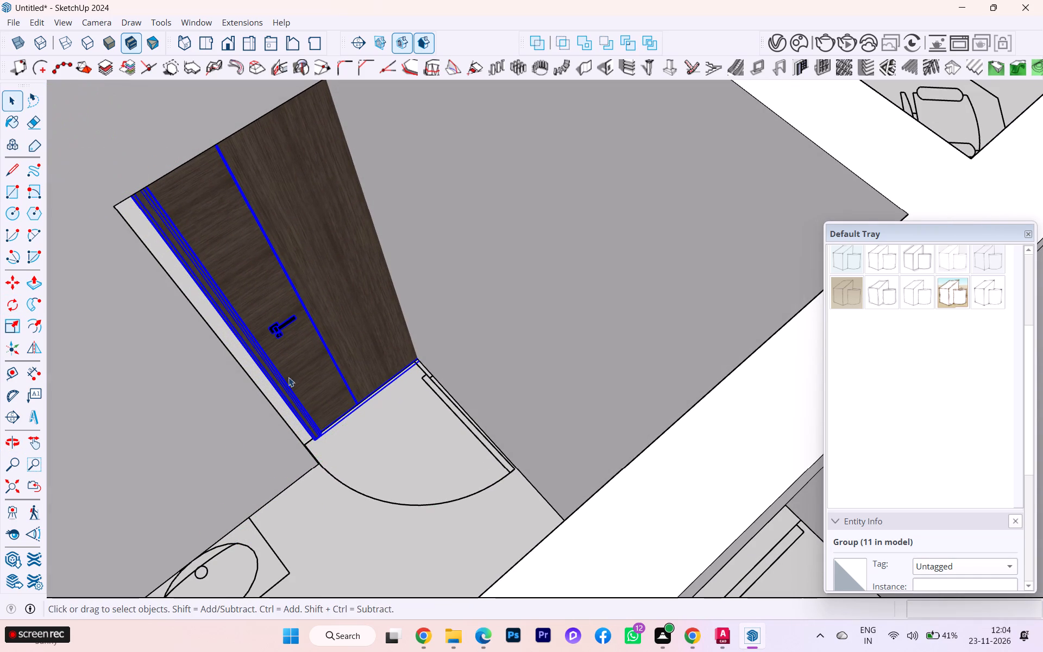
left_click(12, 280)
scroll(294, 447, "up", 3)
scroll(318, 445, "down", 3)
scroll(318, 445, "up", 1)
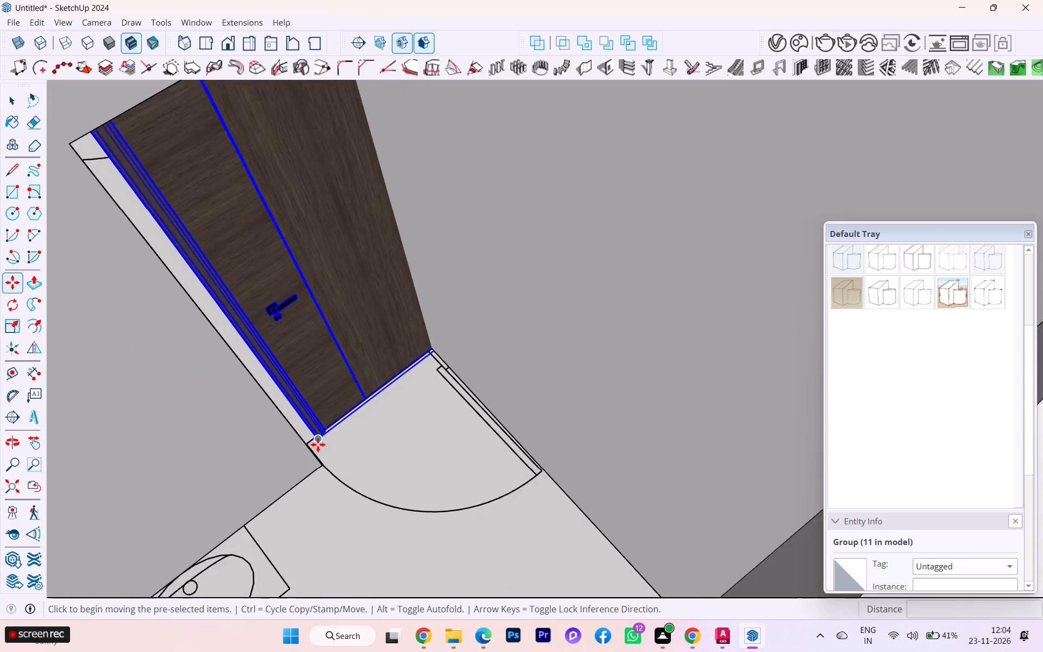
scroll(318, 444, "up", 1)
left_click(318, 438)
left_click(322, 468)
Move the door about 2 9/16" from its bottom frame corner to the opening's corner on the adjoining office side, and leave the component.
scroll(524, 468, "down", 1)
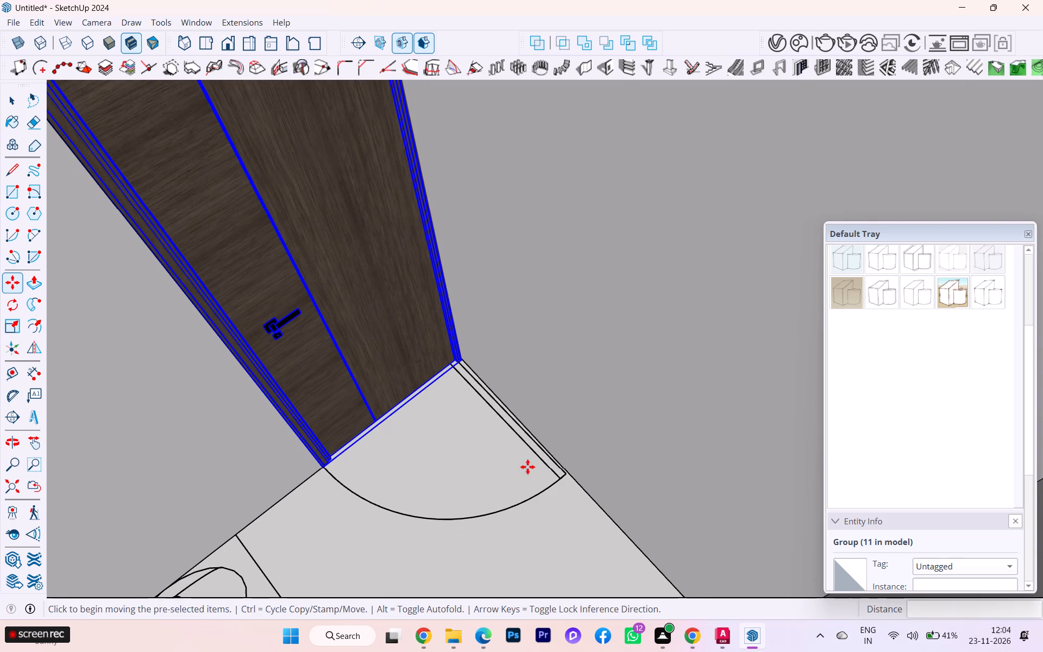
scroll(527, 467, "down", 6)
scroll(536, 471, "up", 4)
scroll(433, 398, "down", 1)
middle_click_drag(485, 398, 872, 359)
middle_click_drag(591, 403, 828, 407)
scroll(595, 481, "up", 10)
scroll(615, 503, "down", 2)
middle_click_drag(615, 503, 732, 504)
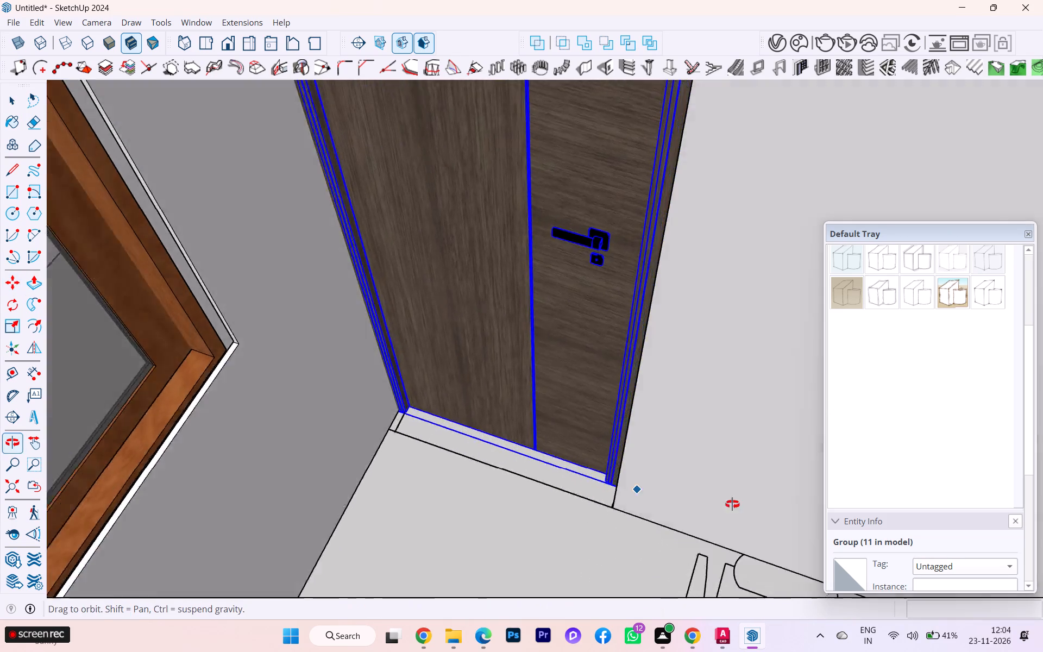
middle_click_drag(732, 504, 740, 504)
scroll(677, 472, "up", 4)
left_click(623, 476)
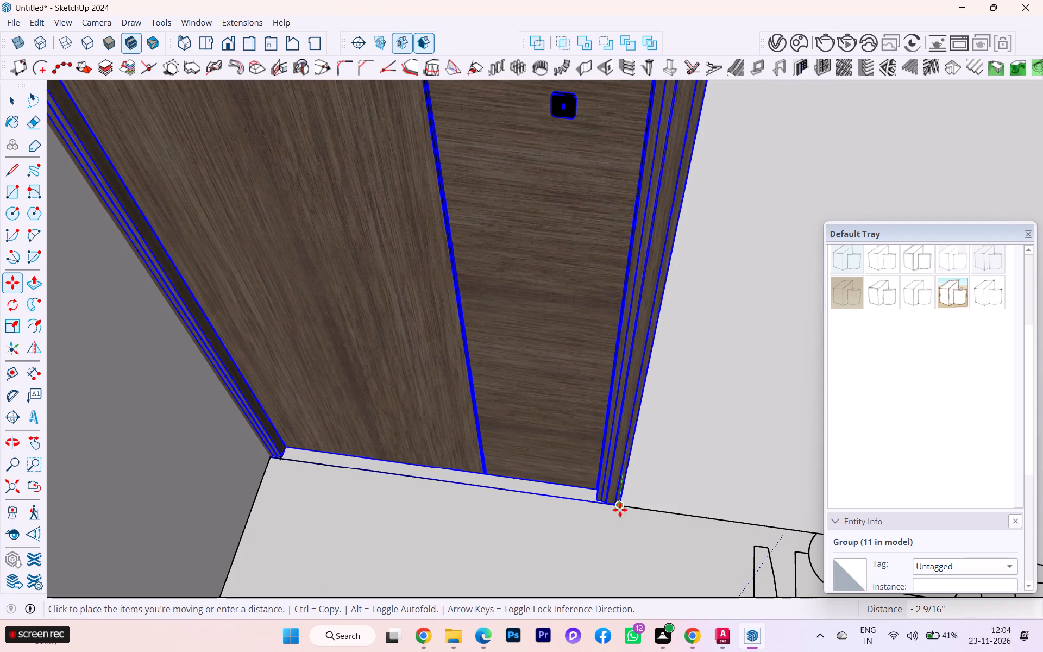
left_click(620, 510)
scroll(476, 446, "down", 14)
scroll(564, 413, "up", 1)
scroll(567, 413, "down", 7)
scroll(593, 411, "up", 2)
scroll(593, 411, "down", 1)
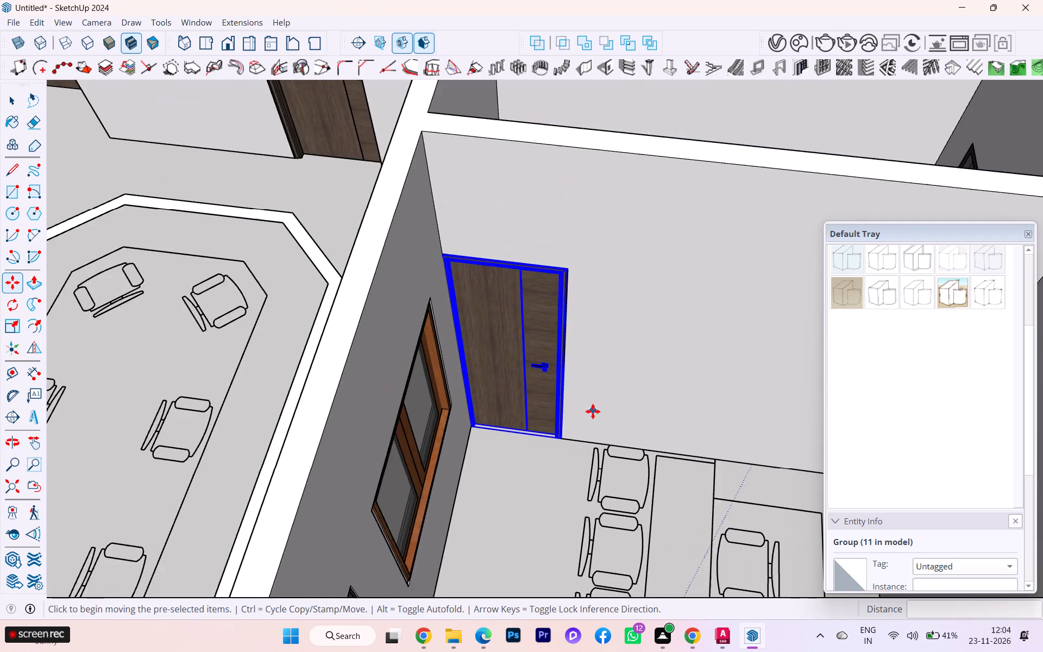
middle_click_drag(593, 411, 569, 414)
scroll(361, 310, "down", 8)
middle_click_drag(481, 298, 521, 314)
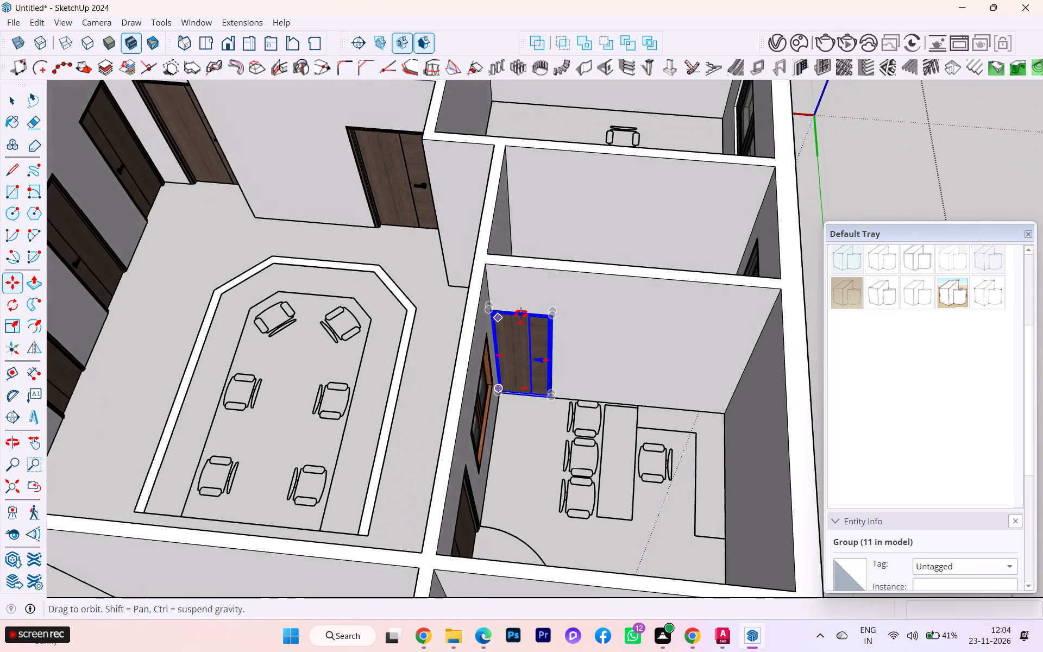
middle_click_drag(521, 314, 526, 318)
left_click(10, 103)
scroll(438, 286, "down", 4)
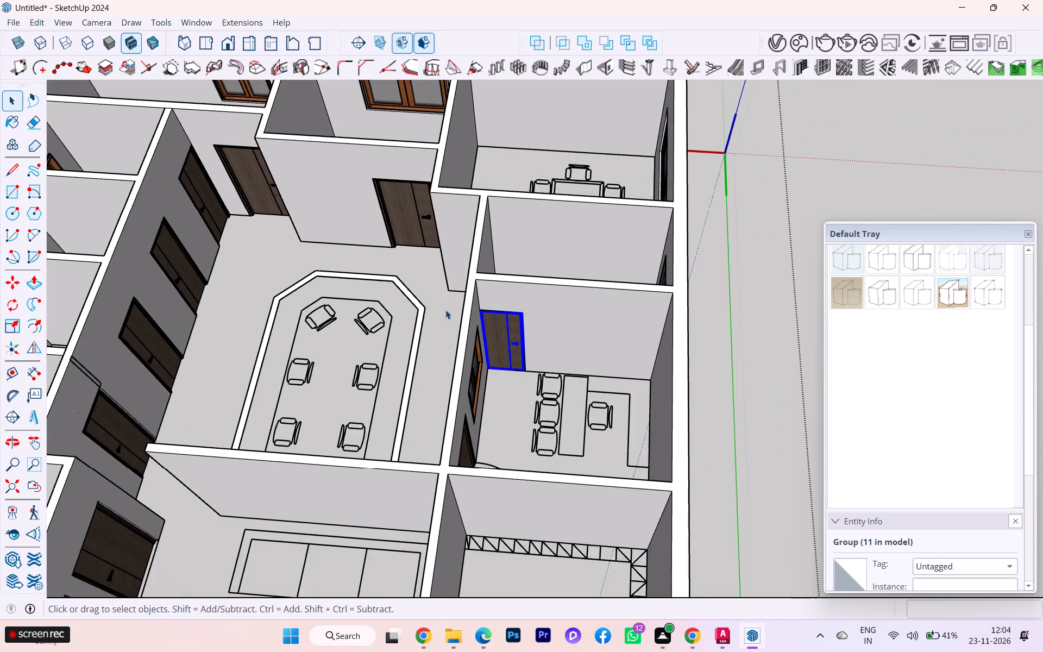
scroll(445, 310, "down", 2)
scroll(445, 310, "up", 2)
scroll(445, 310, "down", 2)
left_click(747, 314)
Examine the whole building from several sides to check the doors and windows in every room.
scroll(489, 334, "up", 3)
scroll(528, 321, "down", 2)
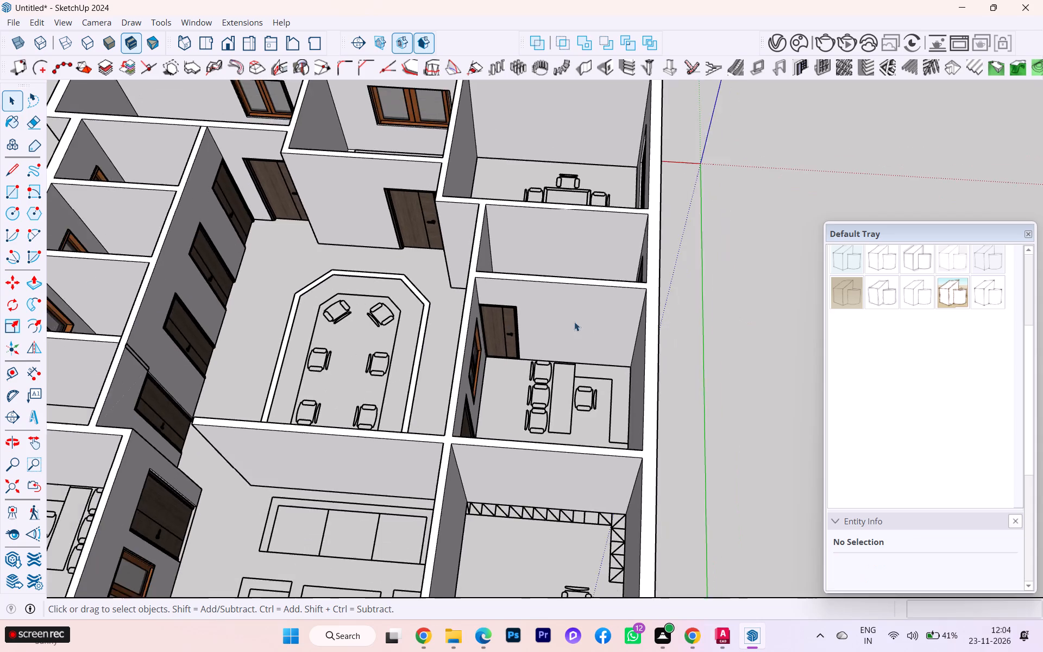
scroll(574, 322, "down", 2)
scroll(425, 325, "down", 2)
middle_click_drag(404, 325, 127, 353)
scroll(392, 344, "down", 3)
scroll(448, 346, "up", 1)
scroll(484, 350, "down", 2)
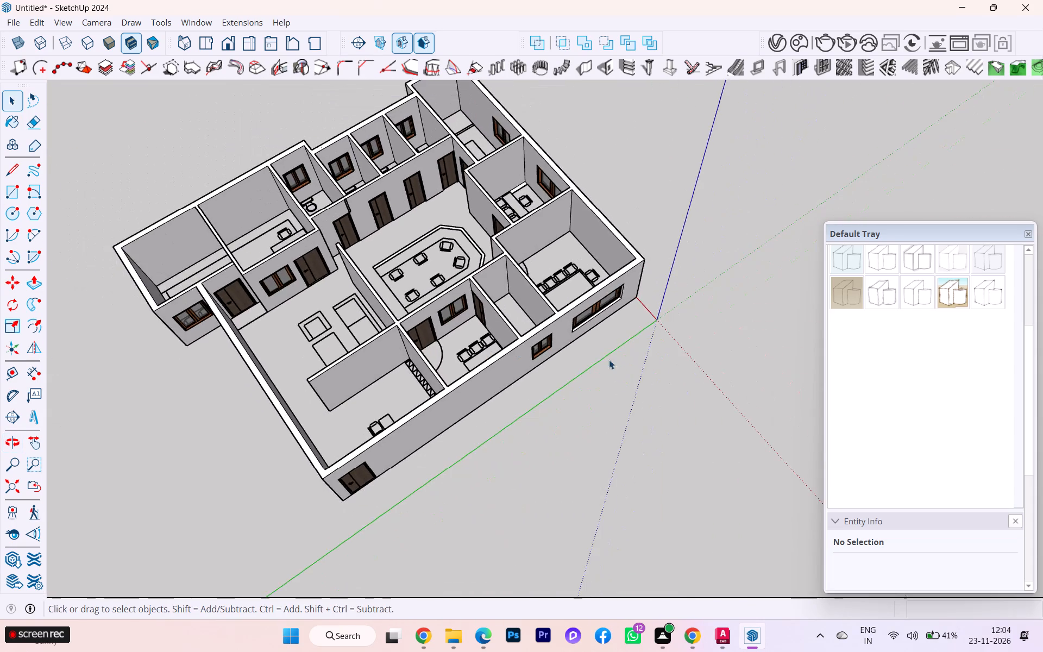
scroll(609, 360, "down", 2)
middle_click_drag(575, 308, 355, 319)
scroll(537, 288, "up", 6)
scroll(538, 270, "down", 2)
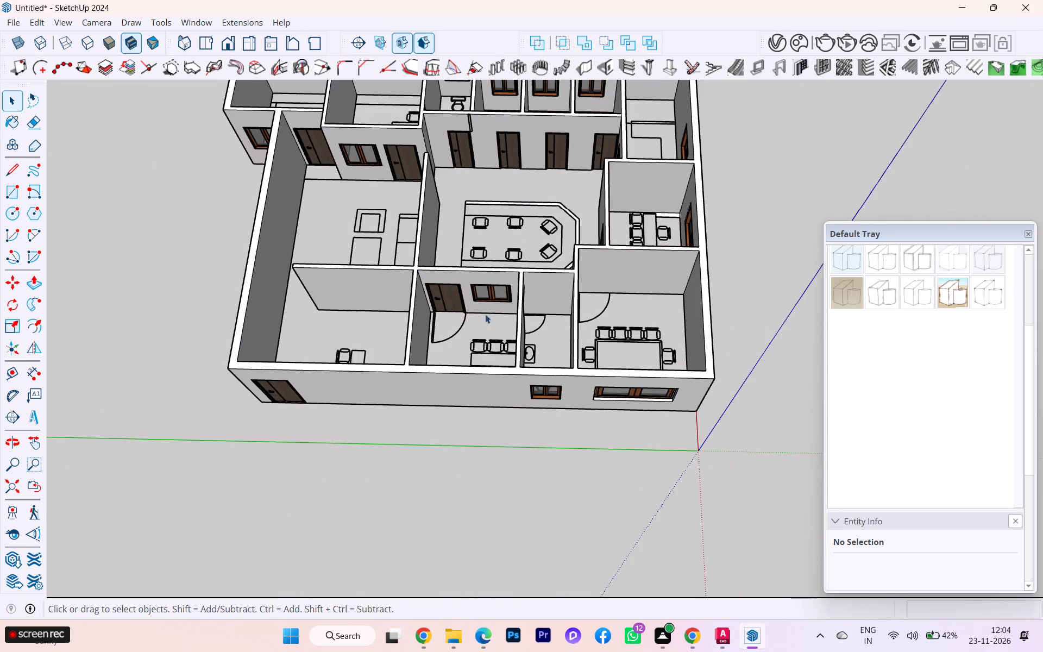
middle_click_drag(462, 320, 365, 298)
scroll(368, 318, "down", 3)
scroll(368, 323, "up", 1)
scroll(369, 324, "down", 2)
scroll(487, 172, "up", 4)
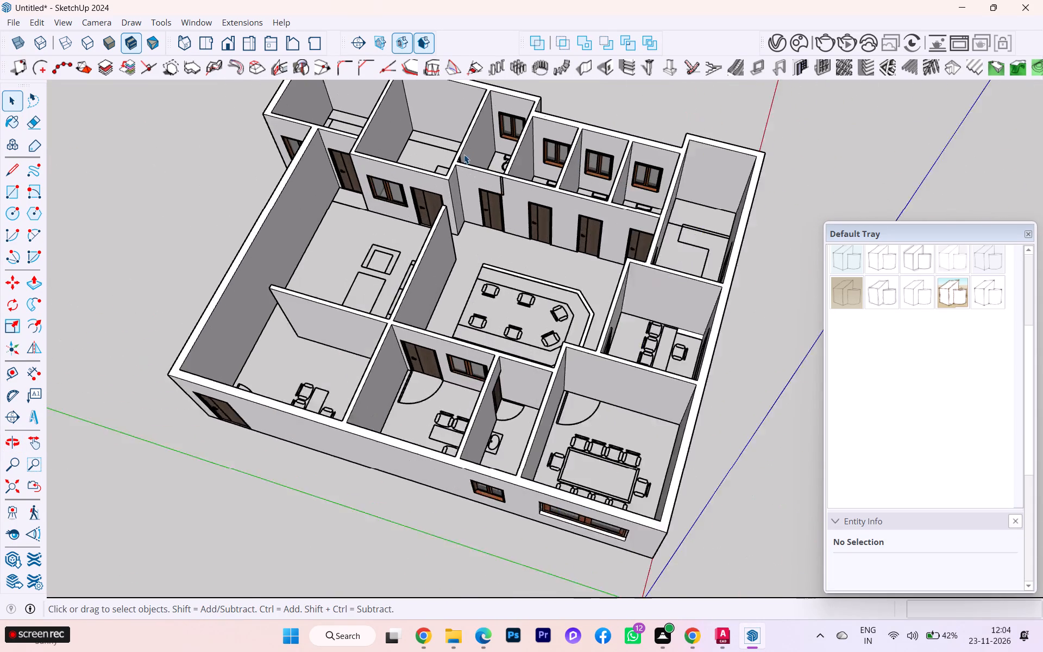
Scale the depth of the window in the toilet beside the projecting end toilet to about 0.84 from its interior face.
scroll(464, 154, "up", 1)
scroll(508, 146, "up", 5)
scroll(607, 110, "up", 4)
scroll(521, 121, "down", 2)
middle_click_drag(521, 121, 782, 185)
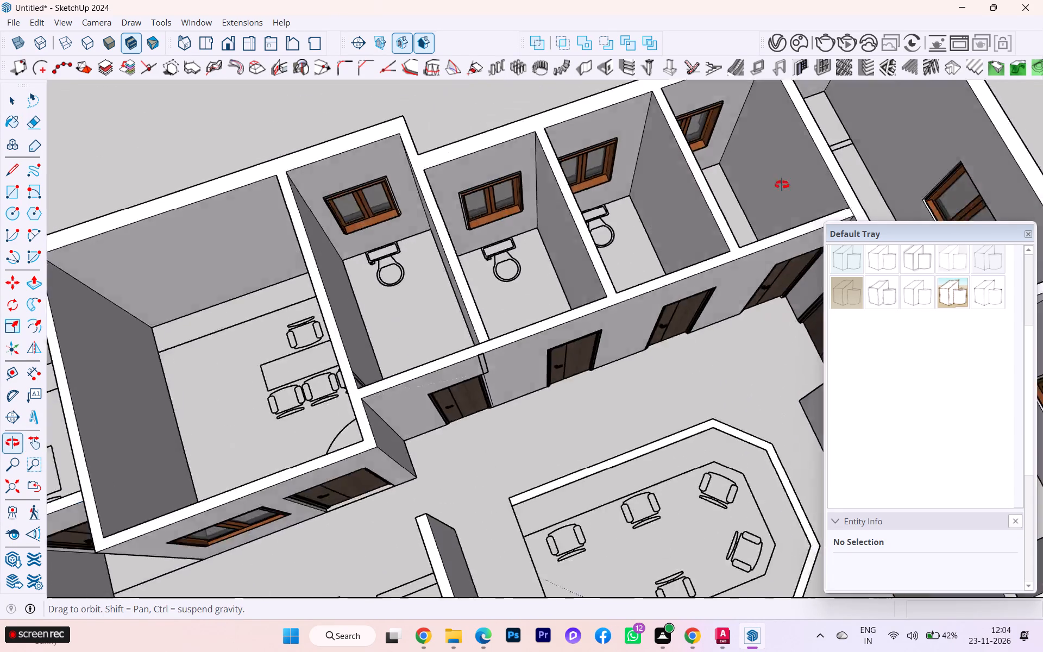
middle_click_drag(782, 185, 887, 176)
middle_click_drag(596, 192, 854, 185)
scroll(452, 243, "up", 4)
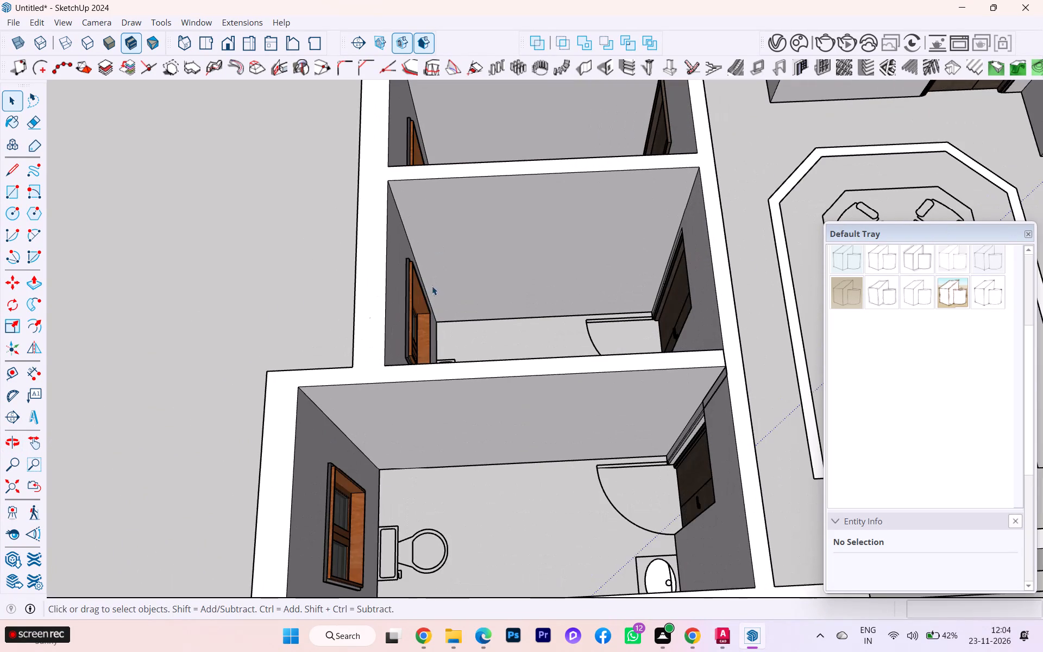
left_click(414, 289)
double_click(414, 289)
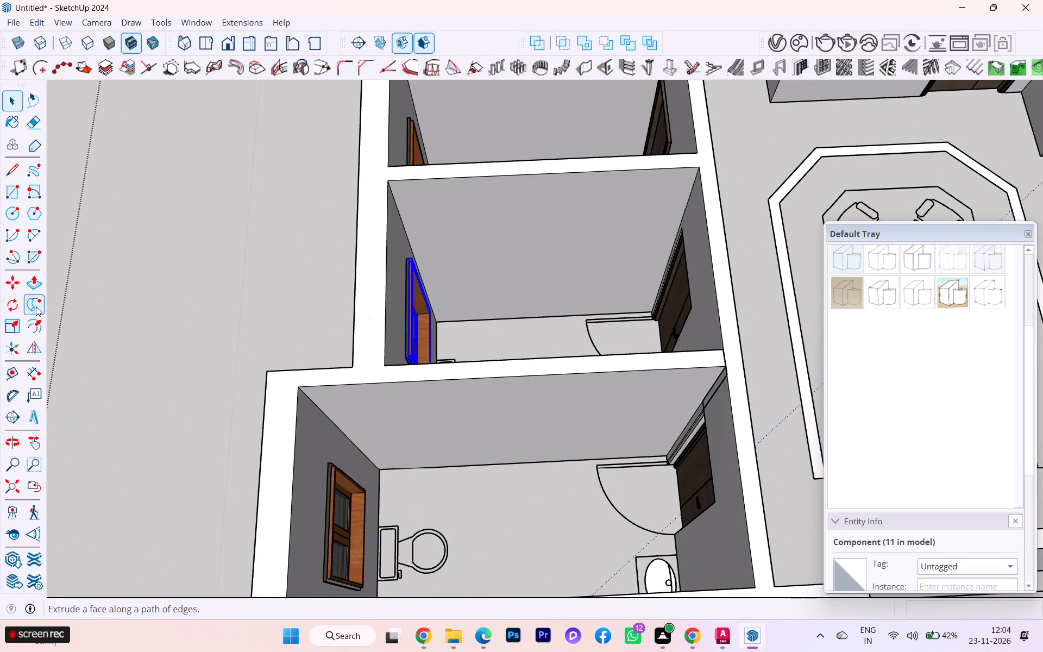
left_click(14, 325)
scroll(382, 328, "up", 4)
scroll(424, 312, "down", 1)
scroll(424, 312, "up", 2)
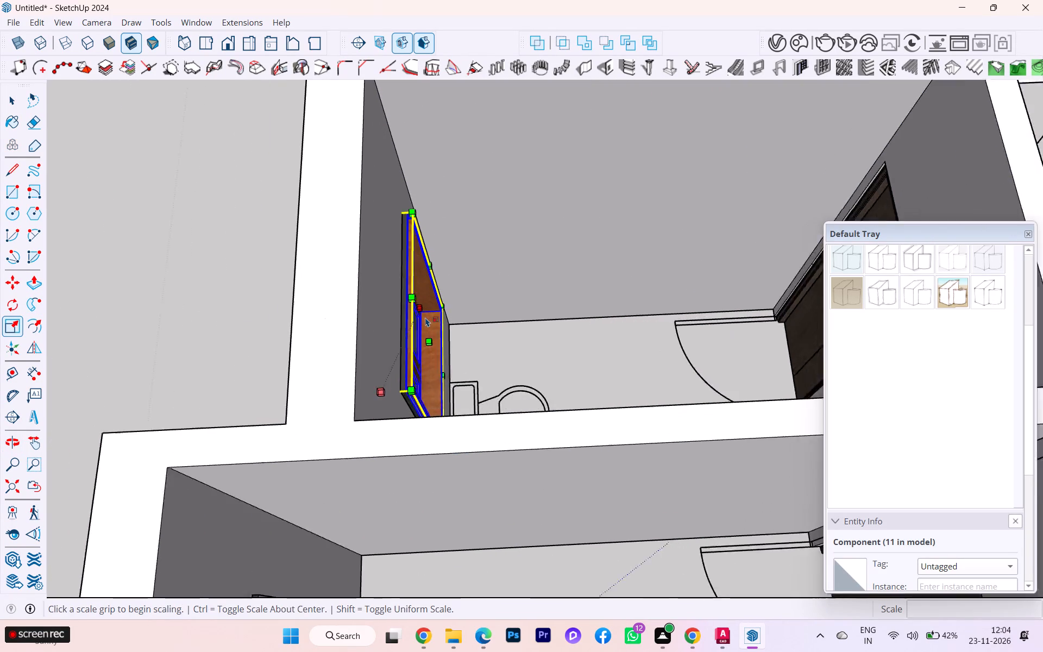
scroll(425, 317, "up", 4)
left_click(426, 353)
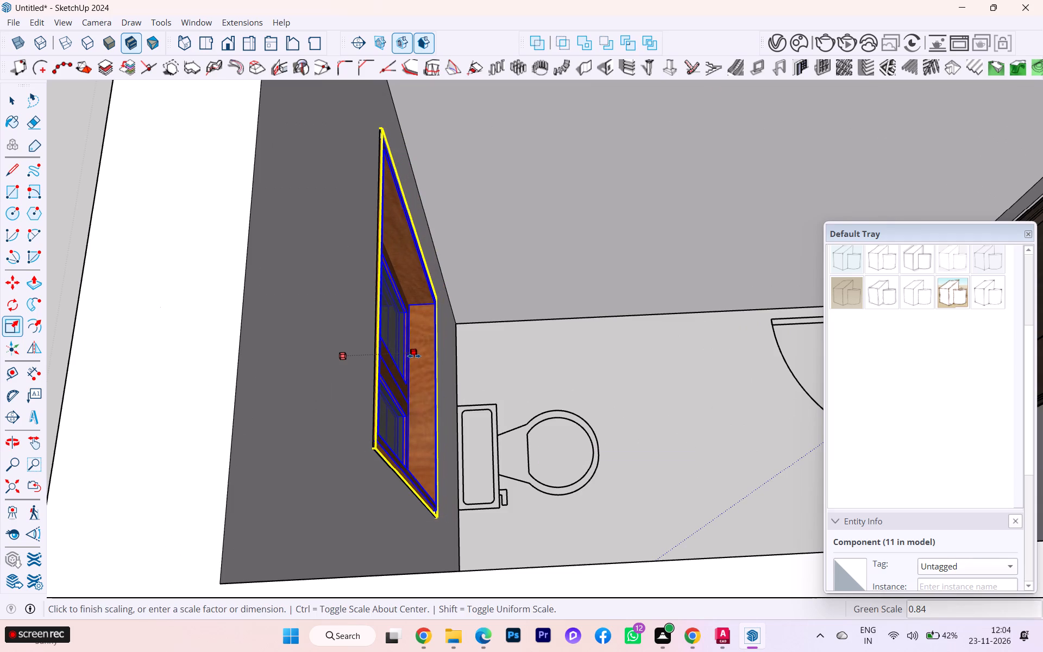
left_click(414, 356)
Scale the depth of the window beside the projecting end toilet to about 0.86 from its exterior face, and deselect it.
scroll(493, 315, "up", 1)
scroll(497, 312, "down", 3)
scroll(560, 267, "down", 3)
scroll(561, 268, "up", 1)
scroll(561, 268, "down", 1)
middle_click_drag(539, 275, 841, 241)
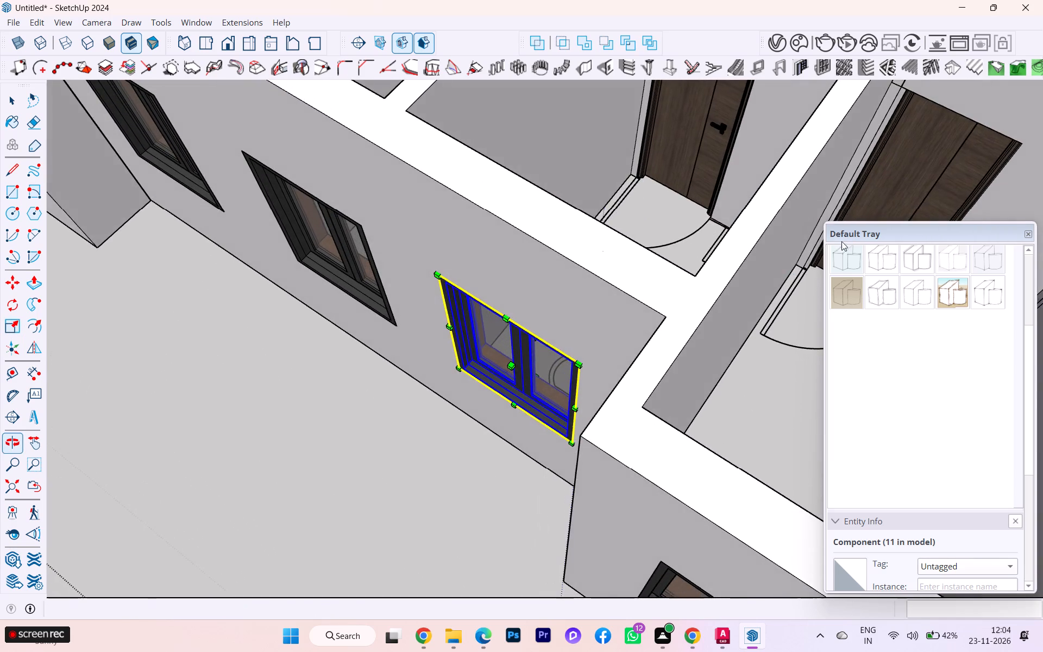
scroll(557, 365, "up", 5)
left_click(492, 365)
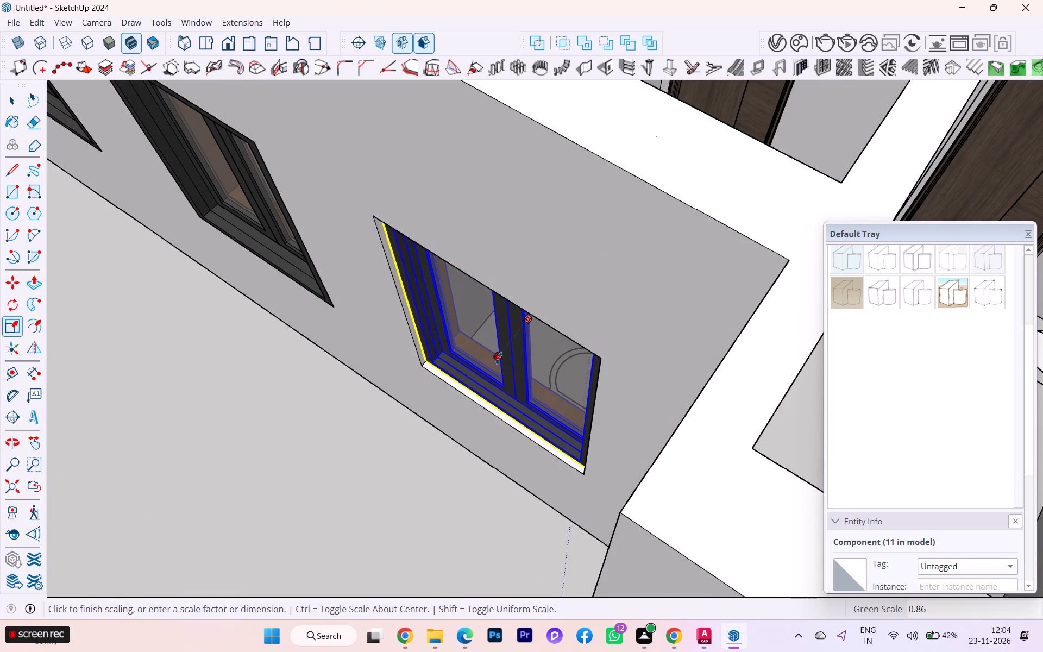
left_click(499, 358)
scroll(595, 283, "down", 3)
scroll(595, 283, "up", 1)
scroll(595, 283, "down", 5)
scroll(605, 270, "up", 1)
scroll(605, 270, "down", 3)
scroll(595, 272, "up", 1)
scroll(376, 255, "down", 5)
scroll(375, 255, "up", 6)
middle_click_drag(374, 254, 709, 254)
scroll(549, 205, "down", 2)
scroll(546, 205, "up", 1)
scroll(546, 205, "down", 2)
scroll(546, 205, "up", 1)
scroll(546, 205, "down", 1)
scroll(686, 193, "down", 5)
scroll(687, 194, "up", 3)
scroll(687, 194, "down", 1)
scroll(744, 200, "down", 1)
scroll(745, 201, "up", 3)
scroll(745, 202, "down", 3)
scroll(747, 204, "up", 1)
scroll(747, 204, "down", 1)
scroll(747, 204, "up", 2)
scroll(747, 204, "down", 2)
scroll(602, 219, "down", 5)
left_click(17, 102)
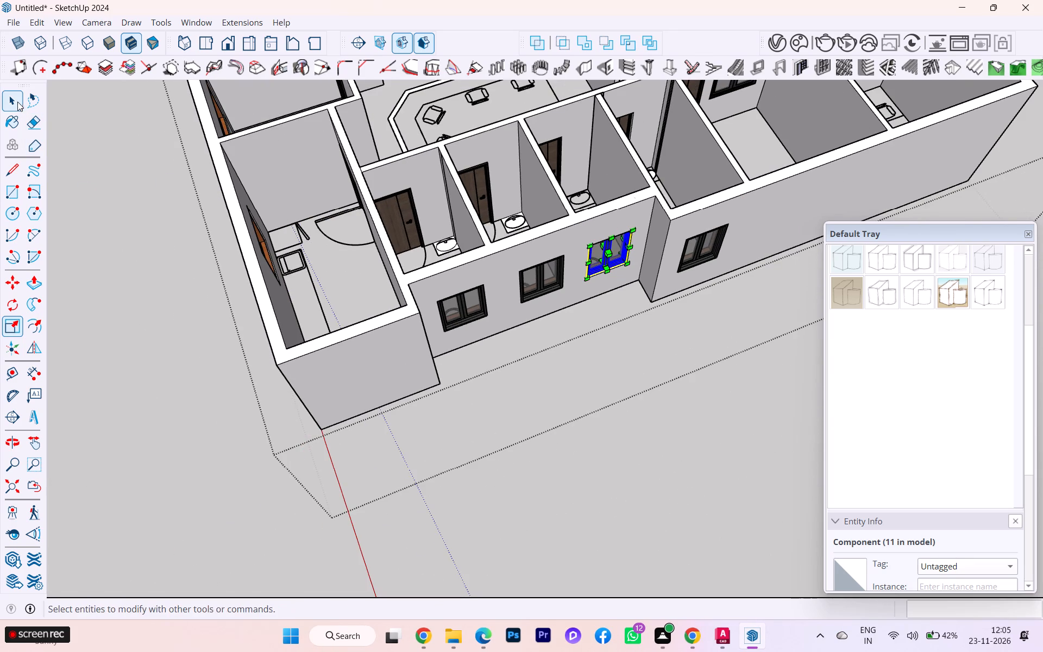
left_click(121, 170)
Scale the depth of the window in the middle toilet of the recessed wall to about 0.57 from its interior face, and deselect it.
scroll(371, 228, "down", 1)
middle_click_drag(373, 229, 752, 248)
scroll(718, 221, "down", 4)
middle_click_drag(635, 233, 865, 154)
scroll(644, 240, "down", 6)
scroll(542, 410, "up", 3)
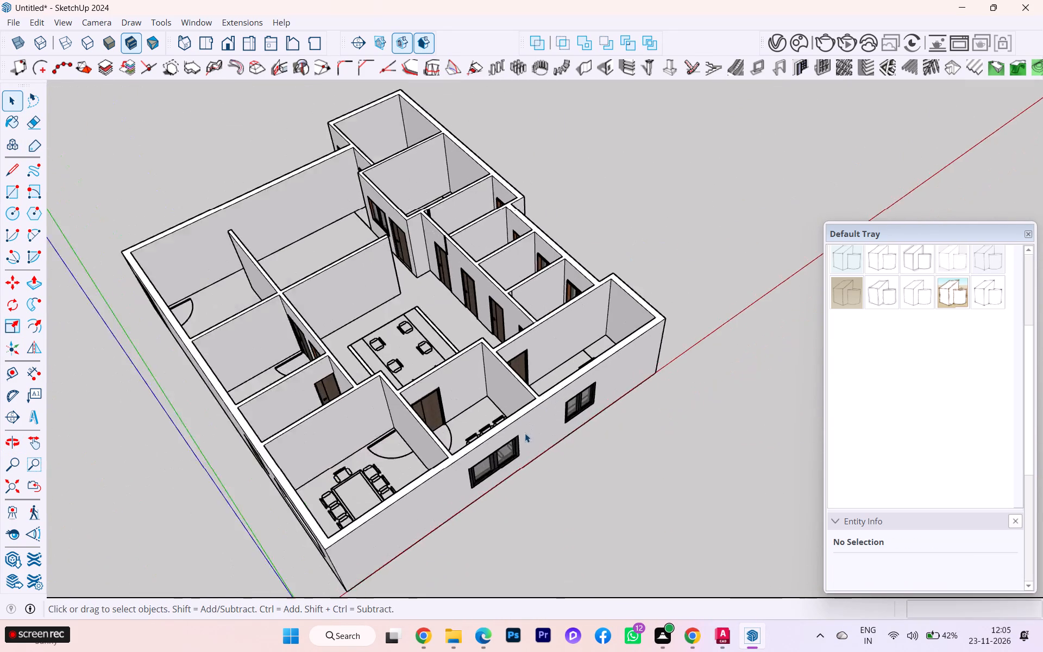
scroll(525, 433, "up", 3)
middle_click_drag(512, 456, 910, 368)
scroll(748, 354, "up", 2)
scroll(744, 354, "down", 1)
scroll(744, 354, "up", 2)
scroll(585, 367, "down", 1)
middle_click_drag(608, 398, 622, 409)
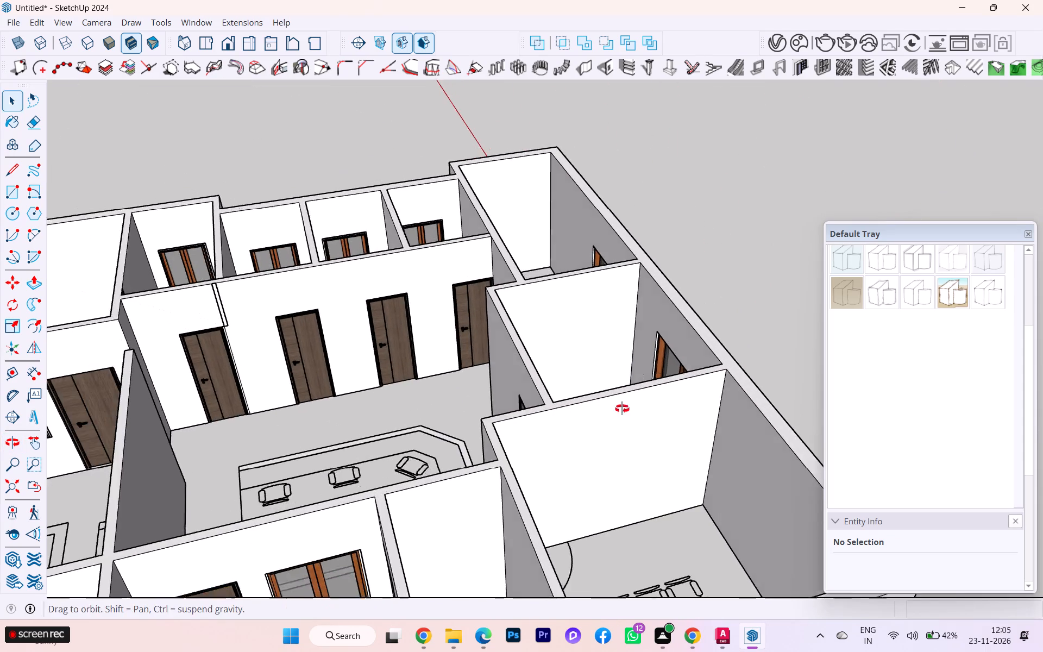
middle_click_drag(622, 409, 677, 440)
scroll(359, 307, "up", 3)
middle_click_drag(370, 304, 440, 405)
scroll(440, 405, "up", 4)
scroll(440, 405, "down", 3)
scroll(440, 405, "up", 3)
scroll(440, 405, "down", 1)
scroll(440, 405, "up", 2)
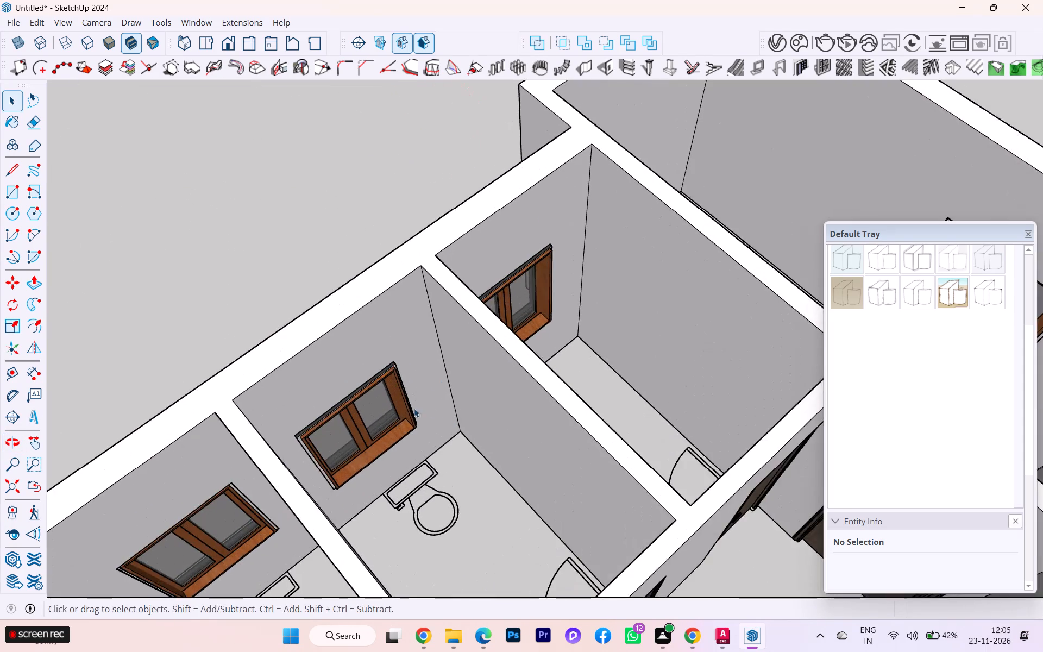
scroll(405, 418, "down", 2)
middle_click_drag(502, 418, 631, 407)
scroll(534, 436, "up", 3)
left_click(456, 428)
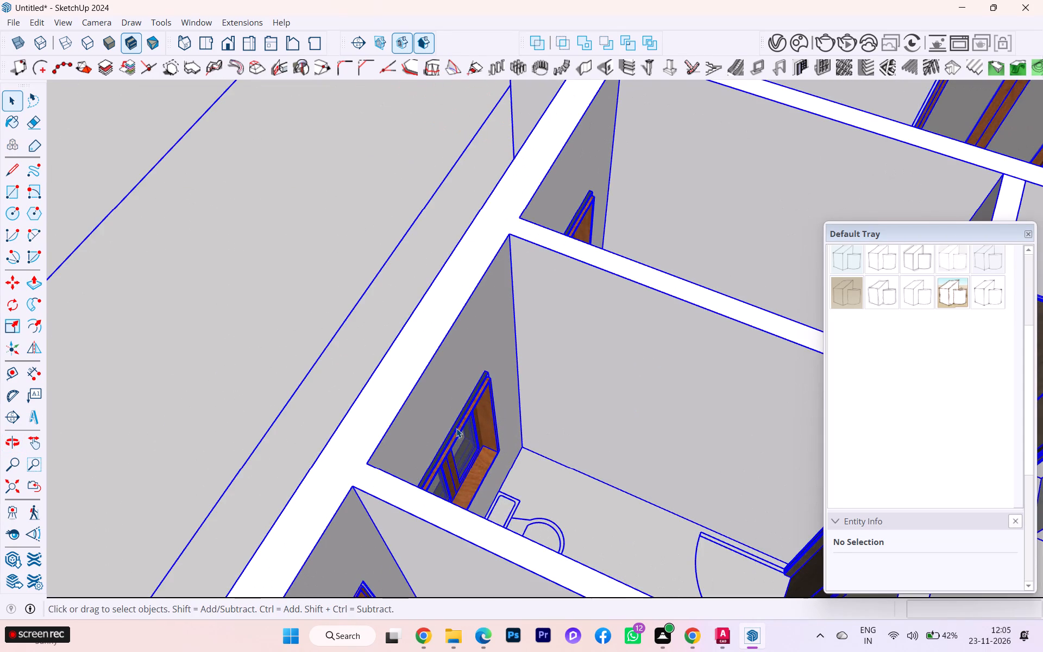
double_click(459, 431)
left_click(459, 431)
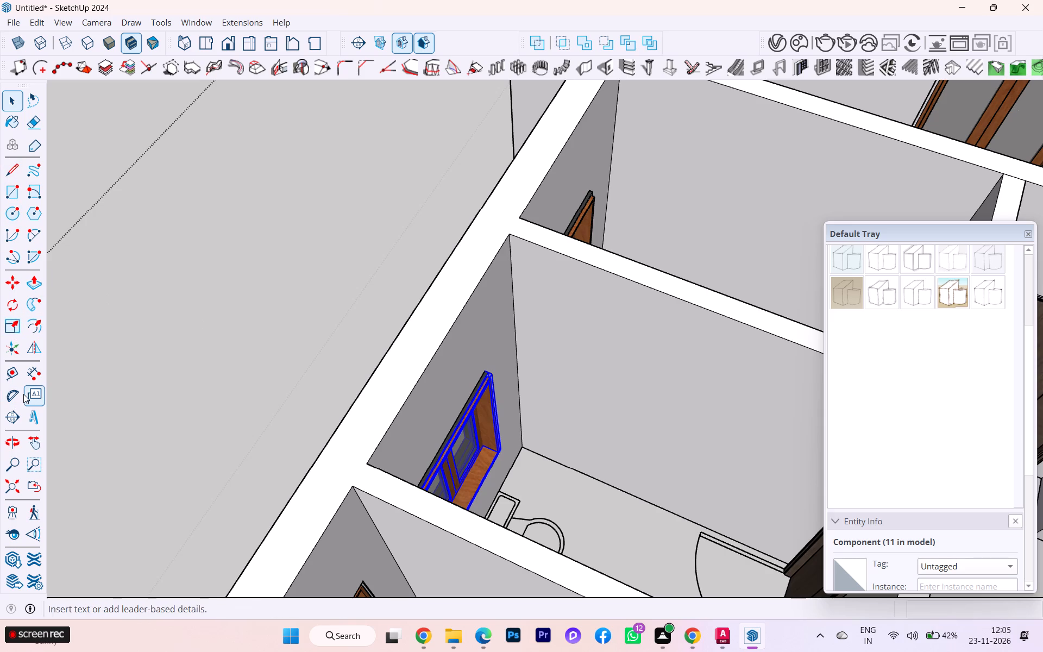
middle_click_drag(359, 295, 203, 328)
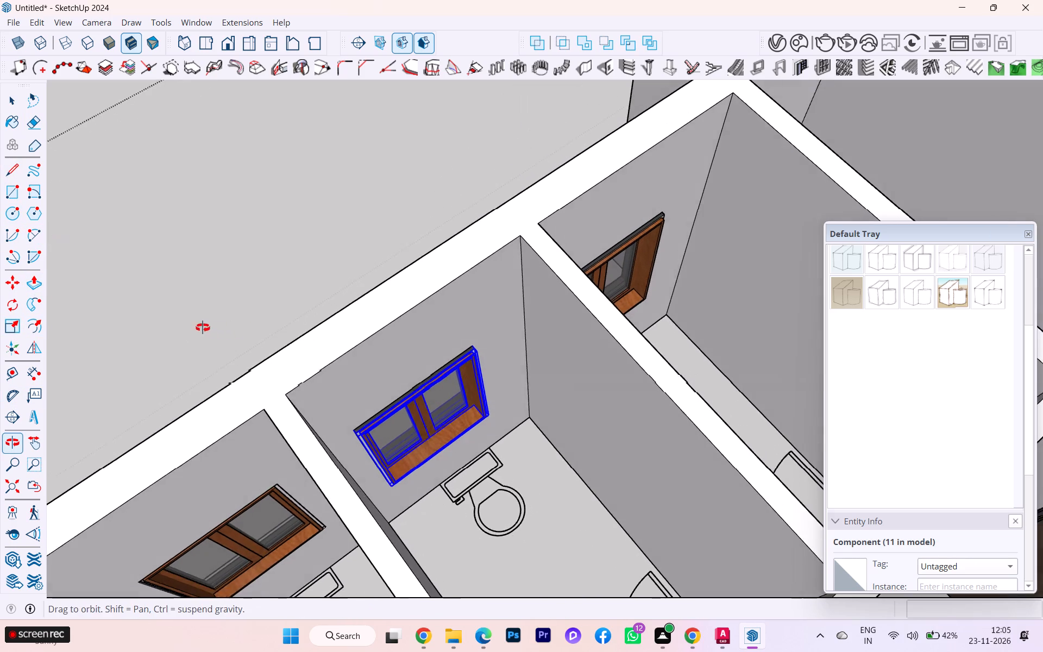
middle_click_drag(203, 328, 202, 328)
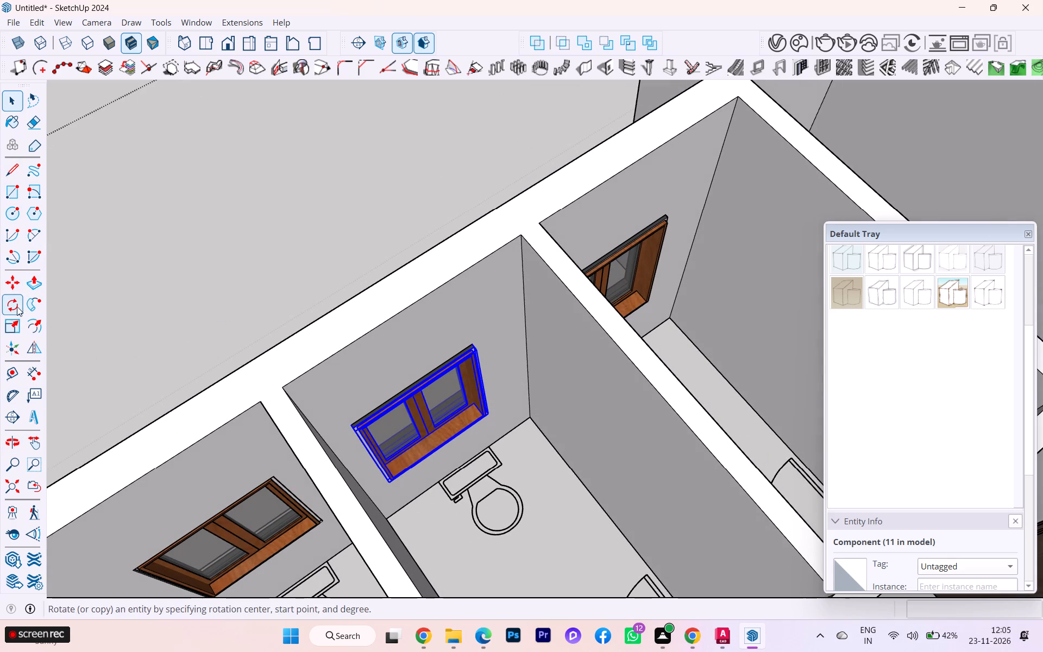
left_click(11, 327)
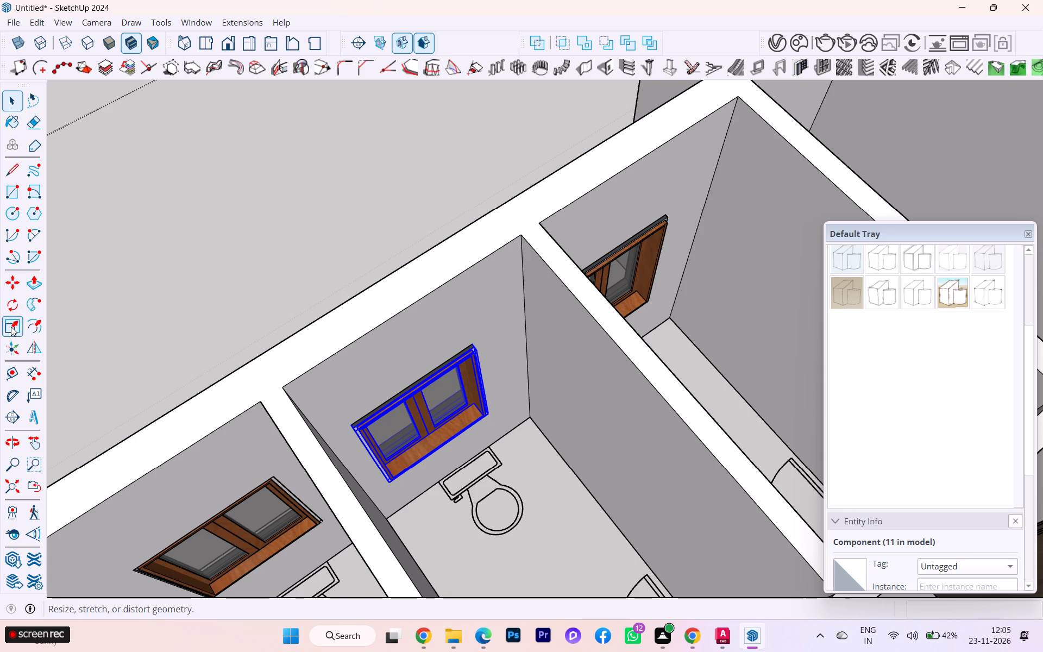
scroll(438, 444, "up", 6)
left_click(432, 415)
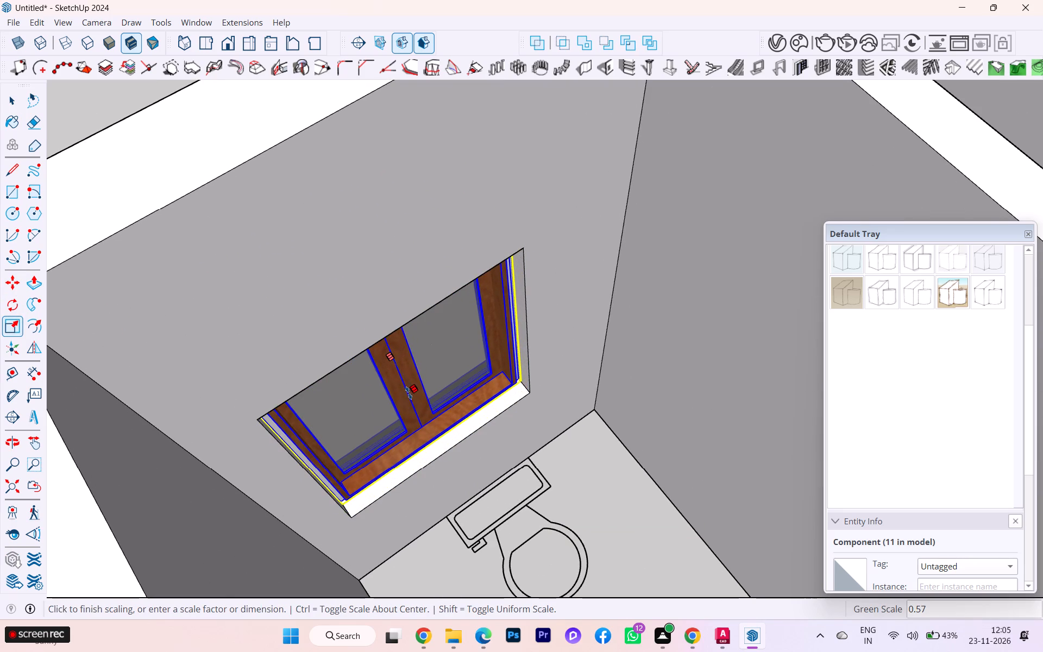
left_click(409, 393)
scroll(519, 399, "down", 5)
scroll(574, 402, "up", 1)
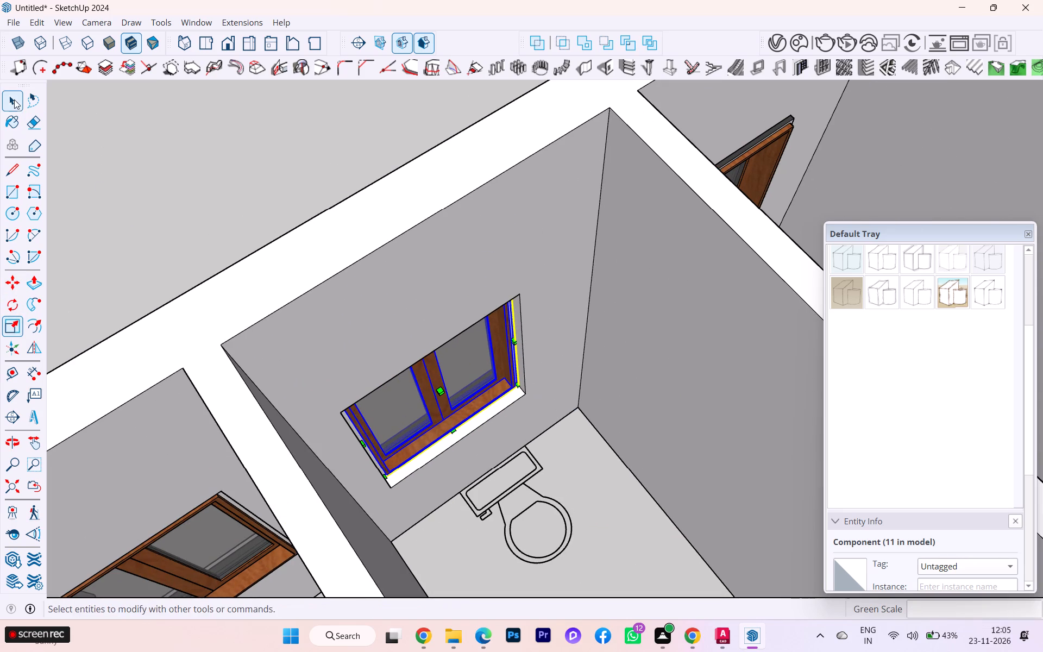
left_click(14, 99)
left_click(161, 150)
Move the middle toilet's window about 2 15/16" from its lower frame corner to the opening's lower interior corner.
scroll(462, 230, "down", 4)
scroll(529, 242, "up", 2)
scroll(529, 242, "down", 3)
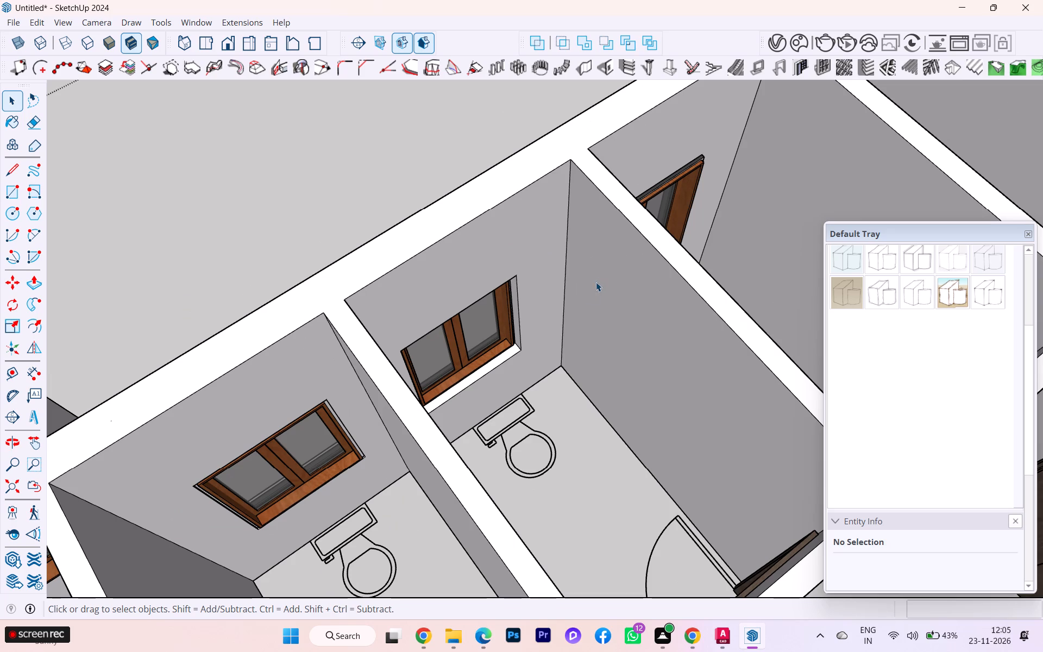
middle_click_drag(505, 321, 745, 236)
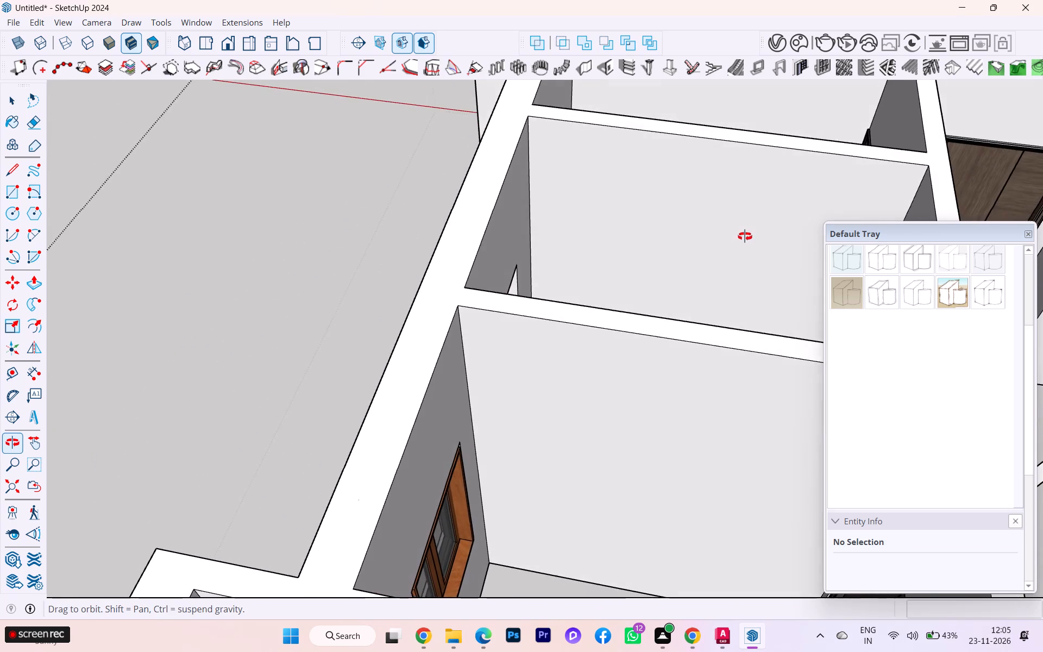
middle_click_drag(745, 236, 454, 377)
left_click(461, 350)
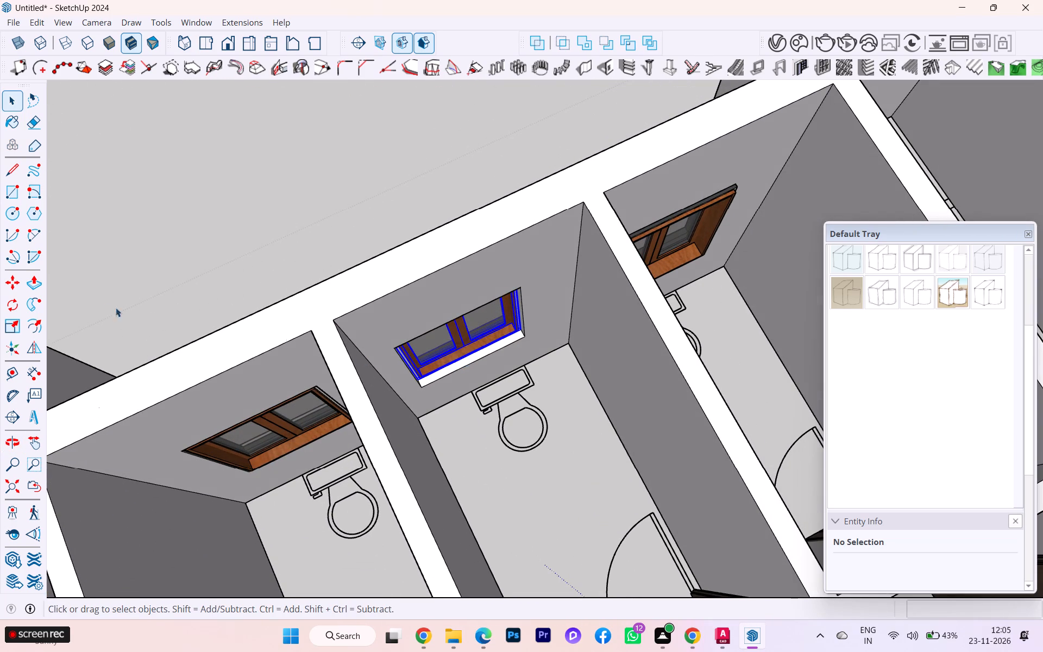
left_click(16, 286)
scroll(482, 445, "up", 3)
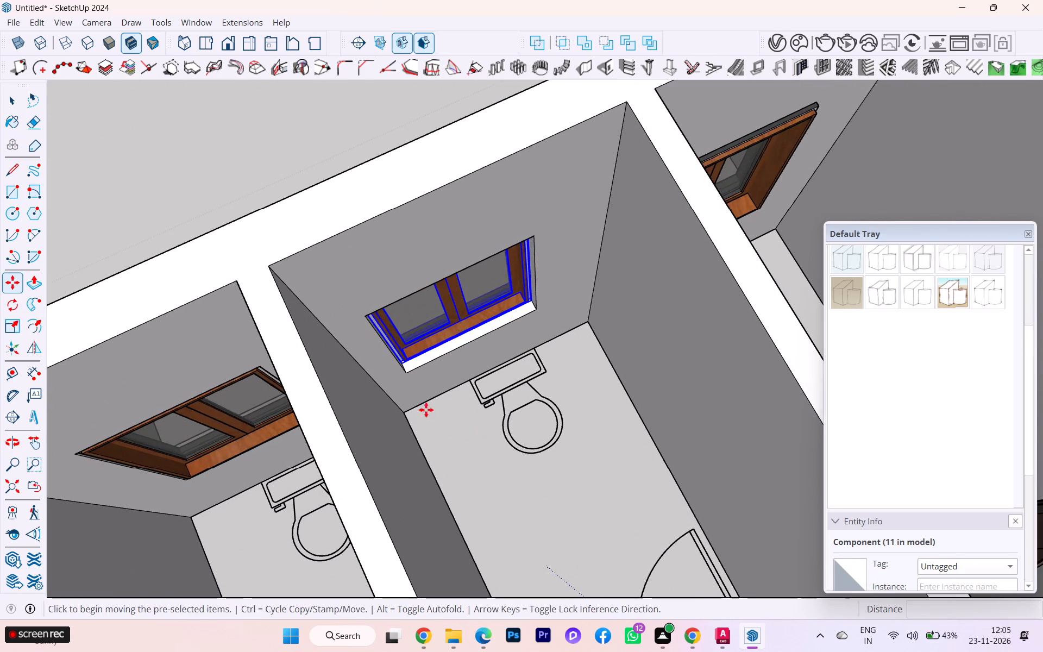
scroll(399, 369, "up", 5)
scroll(411, 354, "down", 2)
scroll(411, 354, "up", 4)
left_click(398, 363)
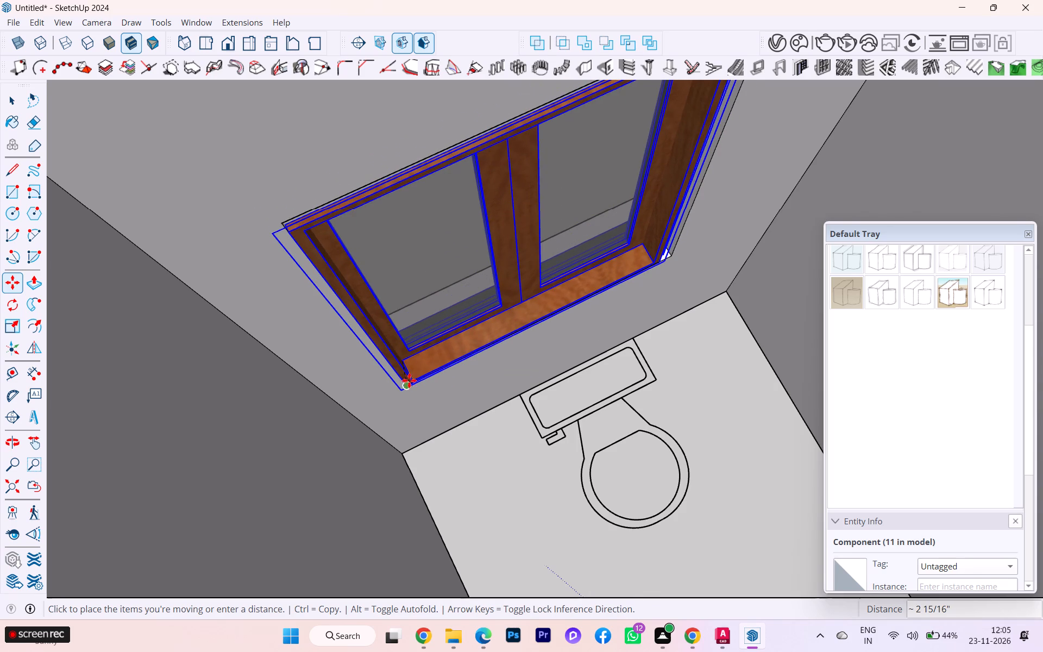
left_click(409, 381)
Move the window about 1 11/16" sideways from its other lower frame corner to the matching corner of the opening.
middle_click_drag(469, 349, 301, 258)
scroll(404, 287, "down", 3)
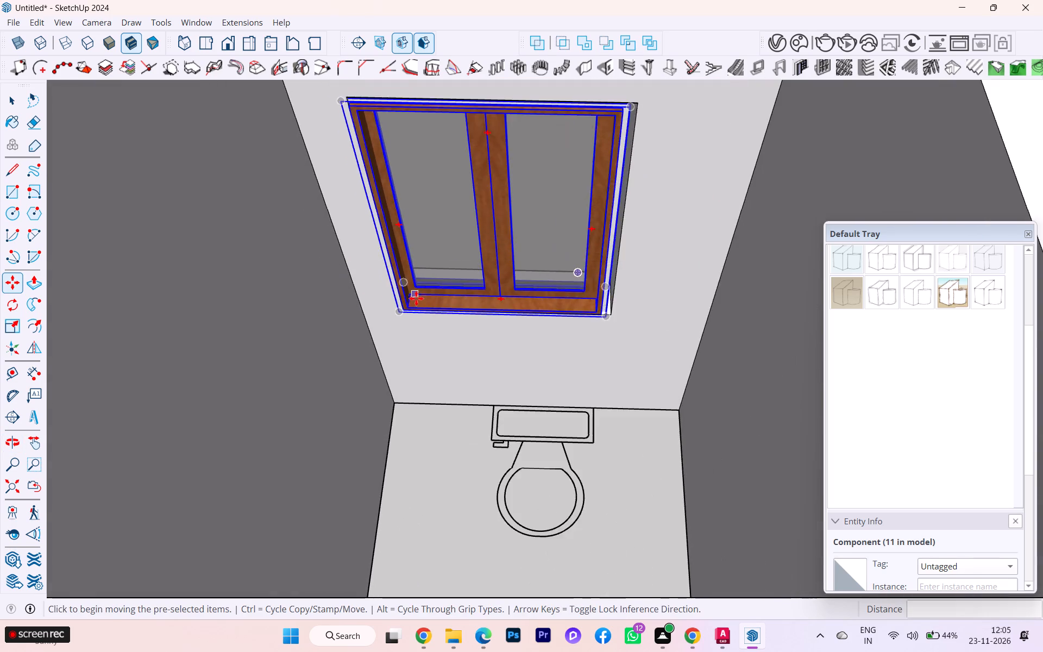
scroll(416, 298, "down", 4)
scroll(55, 294, "up", 2)
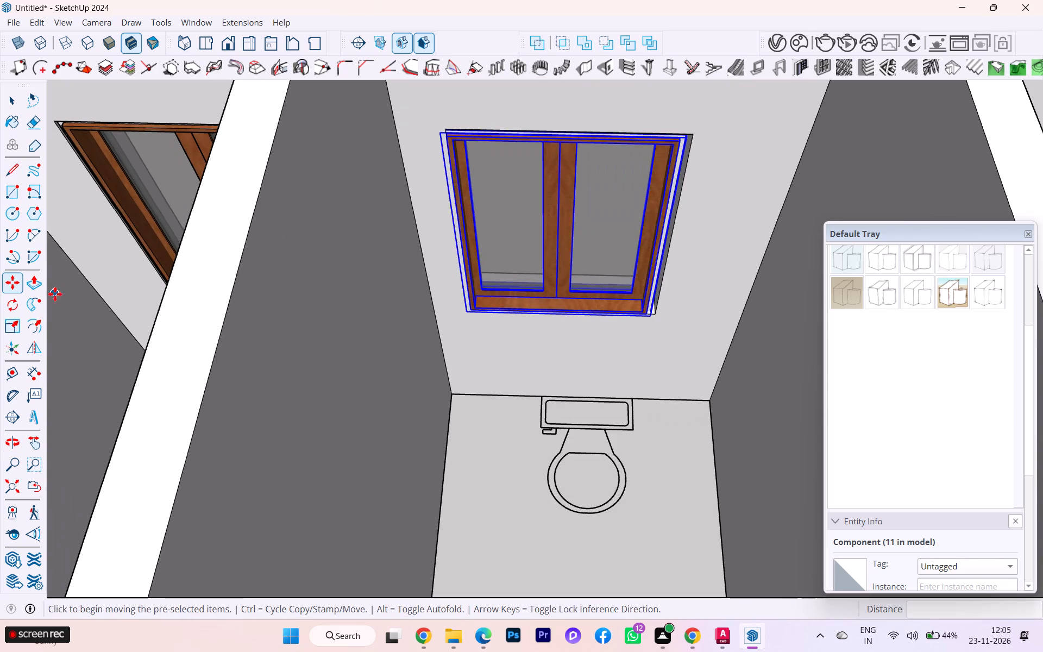
scroll(713, 316, "up", 2)
scroll(713, 316, "down", 1)
scroll(713, 316, "up", 4)
scroll(624, 299, "down", 1)
scroll(624, 299, "up", 5)
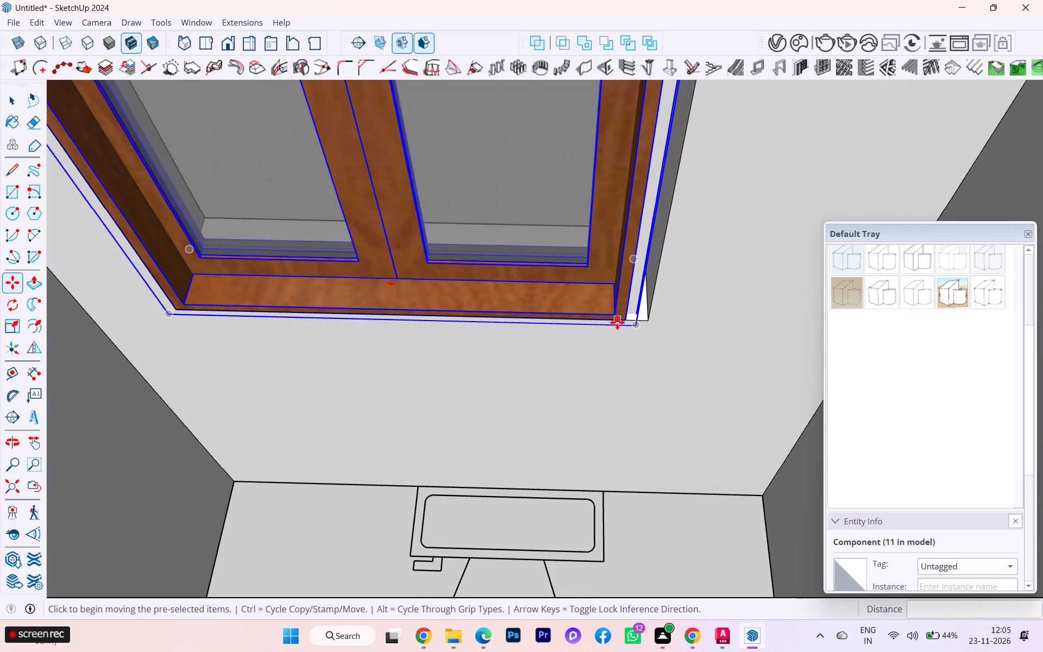
left_click(627, 322)
left_click(646, 321)
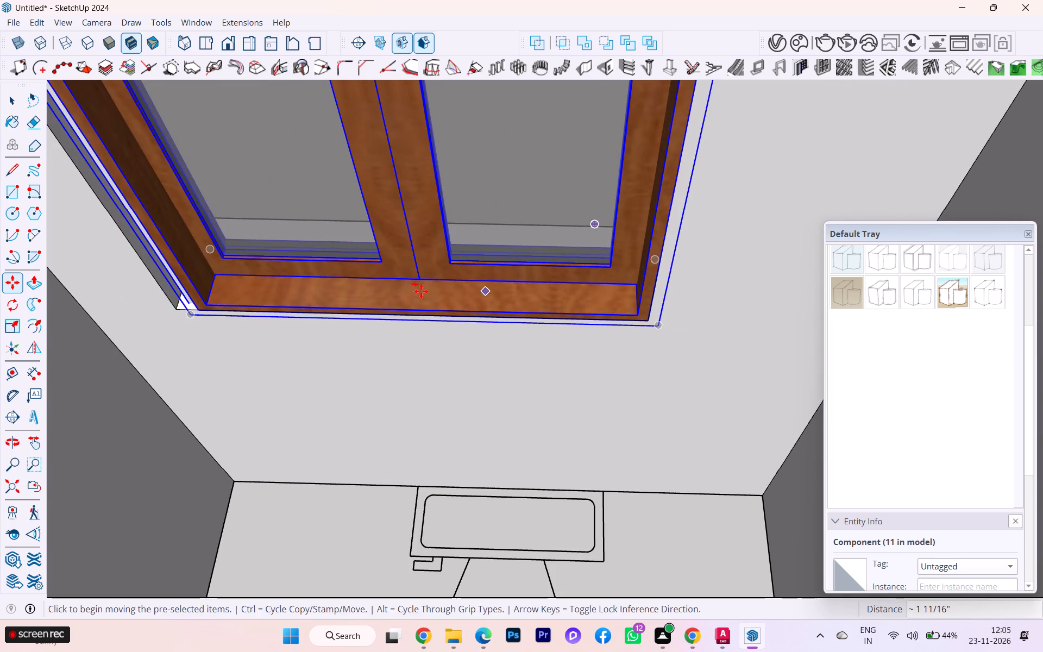
Scale the window's width to about 1.02 from its side edge to close the gap beside the opening.
scroll(392, 290, "down", 1)
middle_click_drag(392, 290, 511, 258)
scroll(620, 232, "down", 3)
scroll(621, 236, "up", 1)
scroll(621, 236, "down", 2)
scroll(420, 249, "down", 2)
scroll(399, 244, "up", 1)
scroll(399, 244, "down", 3)
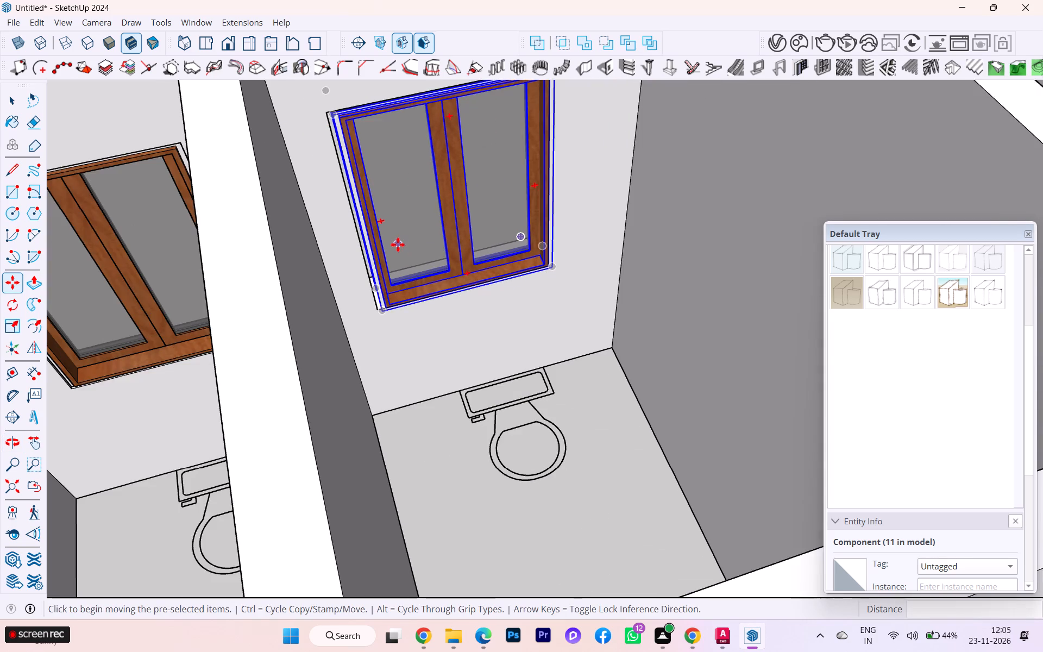
scroll(398, 244, "down", 1)
middle_click_drag(398, 244, 417, 262)
scroll(389, 220, "up", 3)
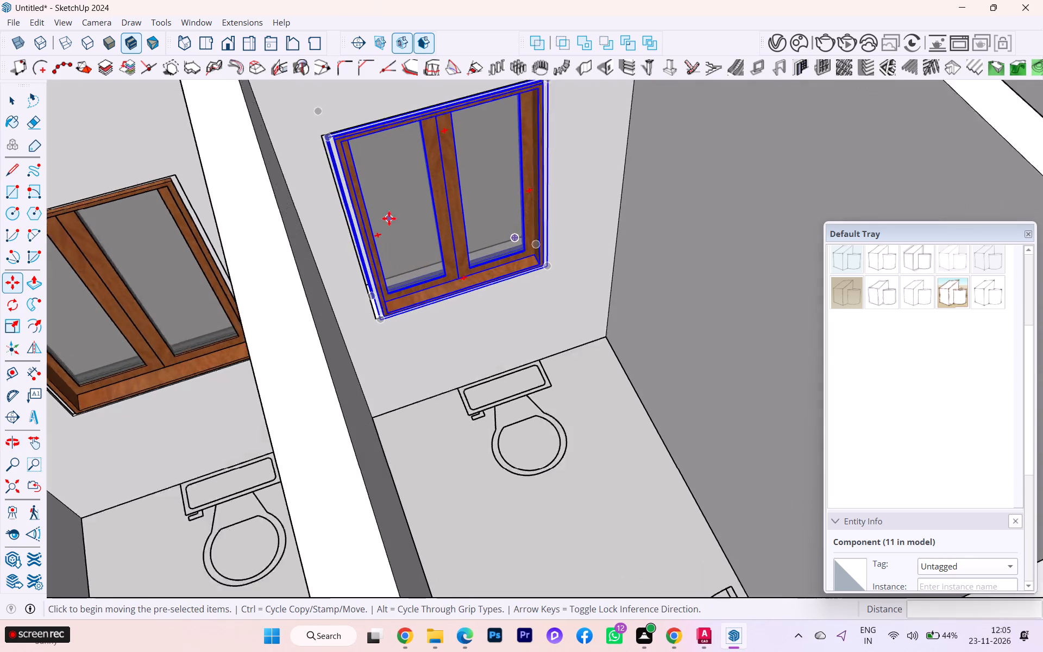
scroll(389, 218, "up", 1)
key("s")
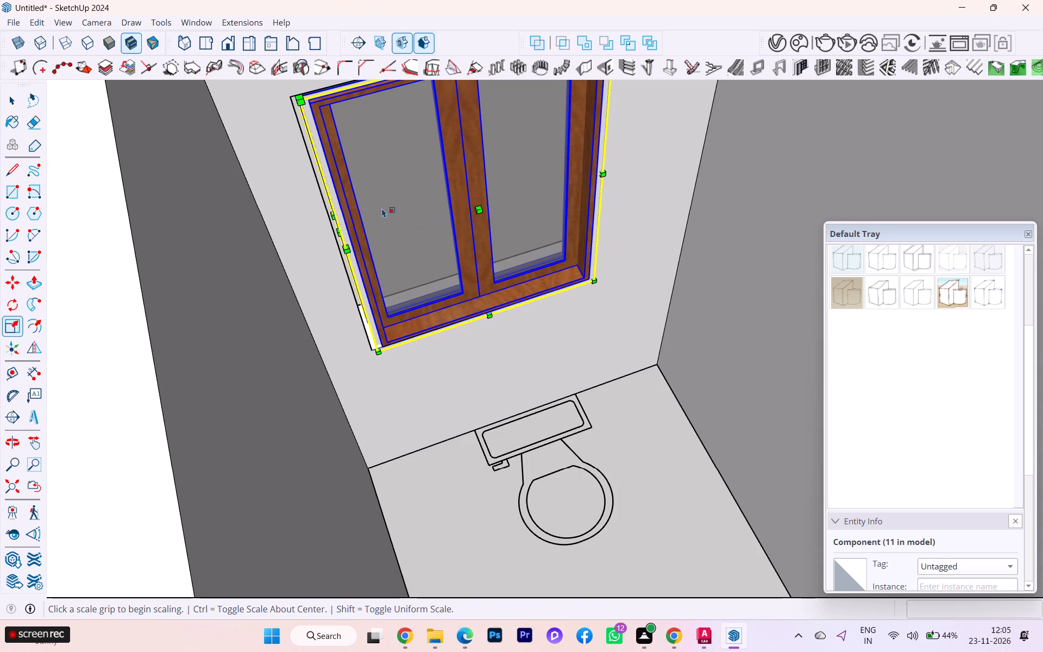
scroll(354, 228, "up", 4)
left_click(332, 237)
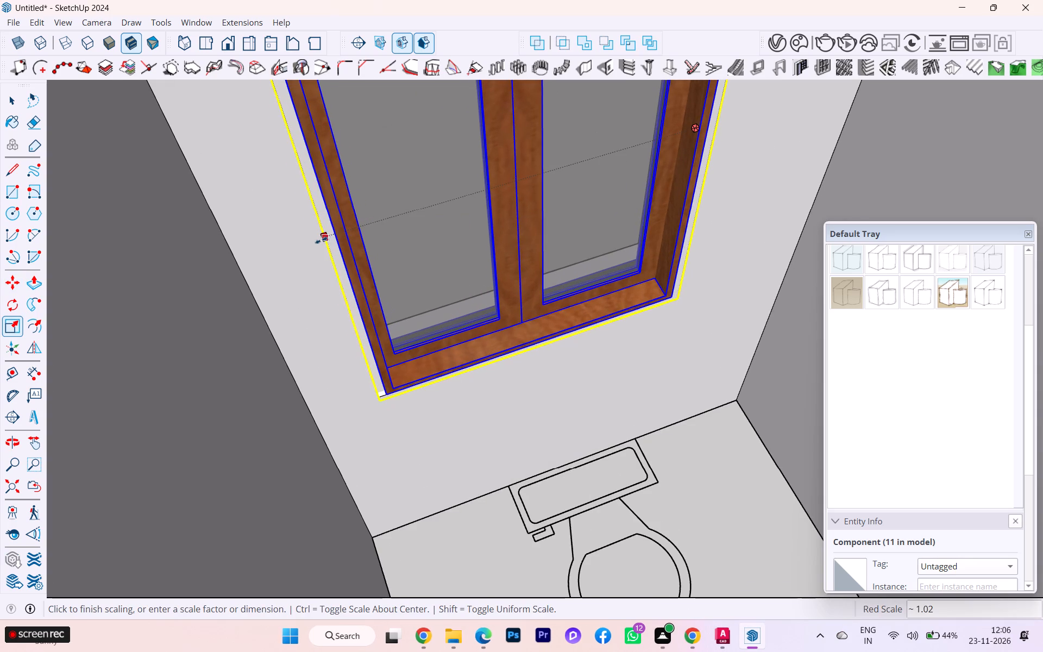
left_click(319, 240)
Scale the middle toilet window's height from its upper edge up to the top of the opening, and deselect it.
scroll(335, 256, "up", 3)
scroll(337, 244, "down", 1)
middle_click_drag(340, 242, 374, 231)
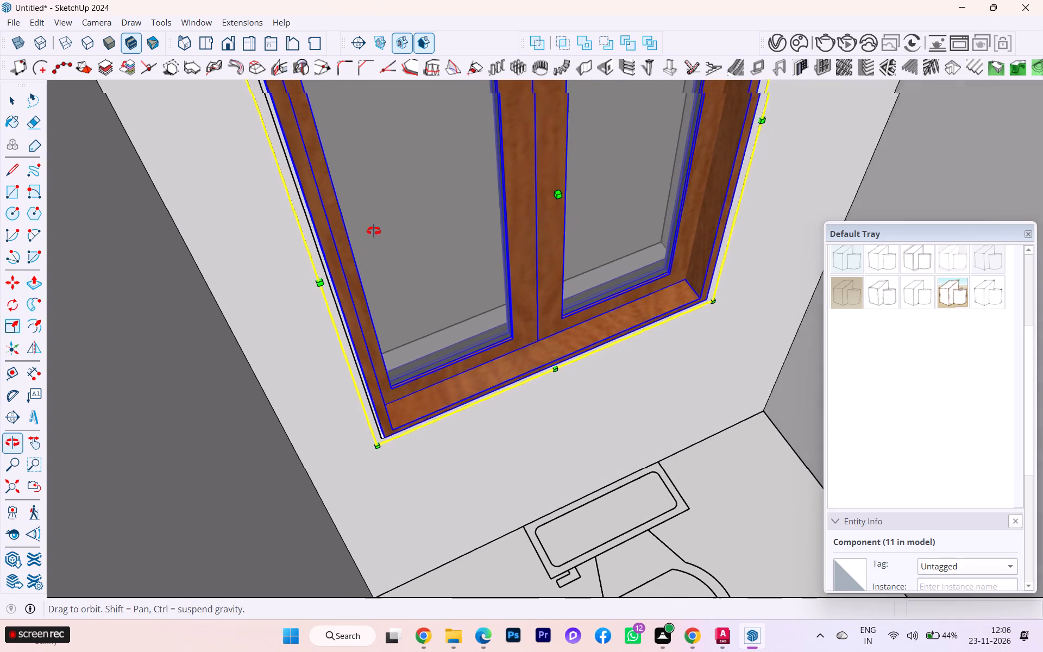
middle_click_drag(374, 231, 367, 213)
scroll(327, 207, "down", 3)
scroll(327, 207, "up", 1)
scroll(327, 207, "down", 3)
scroll(376, 261, "down", 1)
scroll(376, 262, "up", 3)
scroll(376, 264, "down", 2)
middle_click_drag(348, 265, 256, 231)
scroll(443, 233, "down", 1)
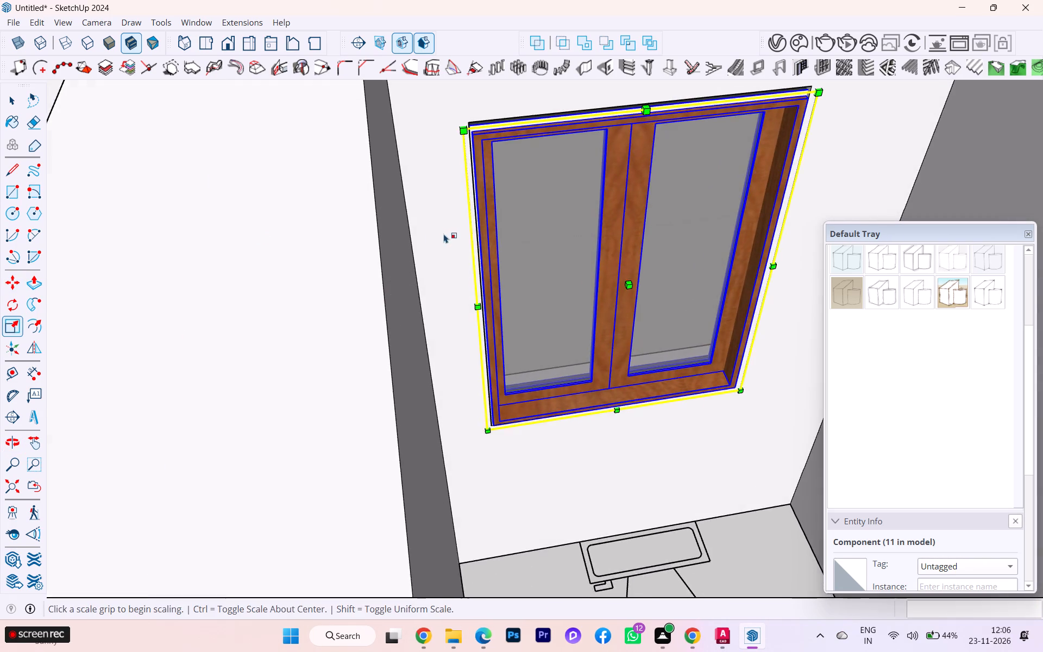
scroll(444, 234, "down", 2)
middle_click_drag(441, 235, 321, 221)
scroll(656, 91, "up", 9)
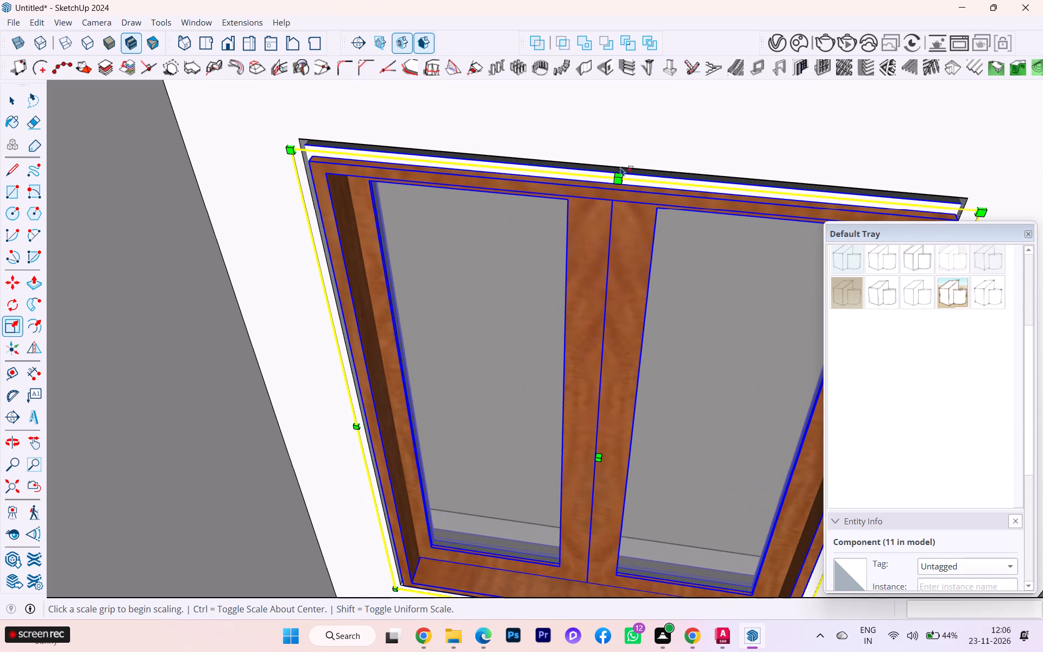
left_click(623, 155)
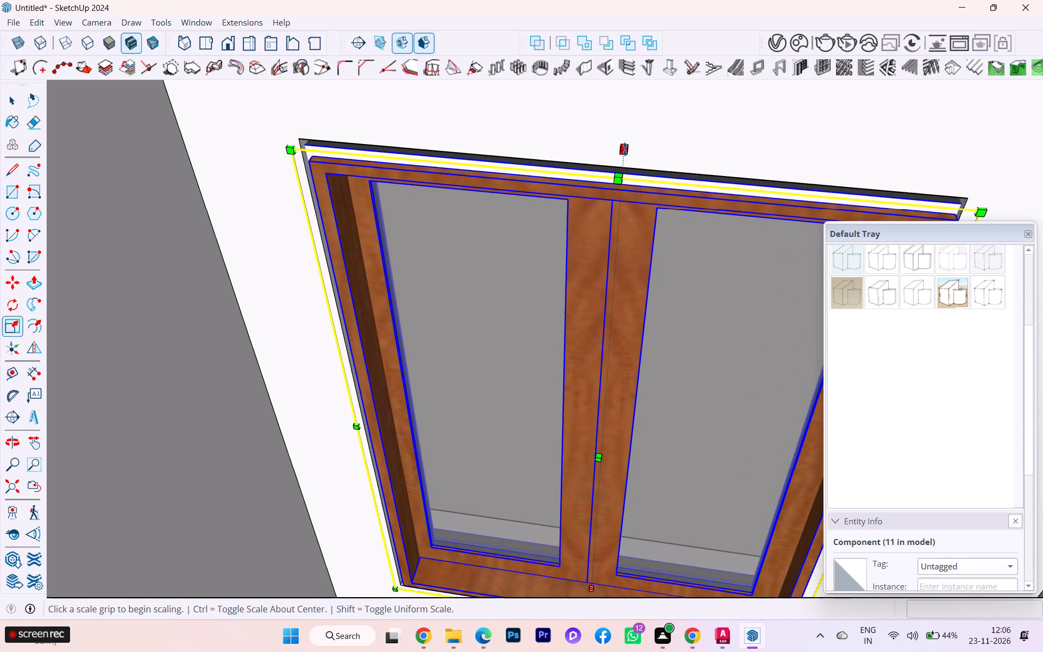
scroll(609, 174, "down", 2)
scroll(594, 185, "up", 1)
scroll(577, 189, "down", 1)
scroll(481, 225, "down", 2)
scroll(465, 237, "up", 1)
scroll(463, 237, "down", 6)
scroll(368, 205, "down", 1)
middle_click_drag(367, 203, 444, 215)
scroll(545, 142, "up", 3)
scroll(545, 142, "down", 1)
scroll(545, 142, "up", 3)
middle_click_drag(529, 208, 458, 103)
scroll(599, 237, "up", 2)
scroll(599, 237, "down", 1)
scroll(599, 237, "up", 2)
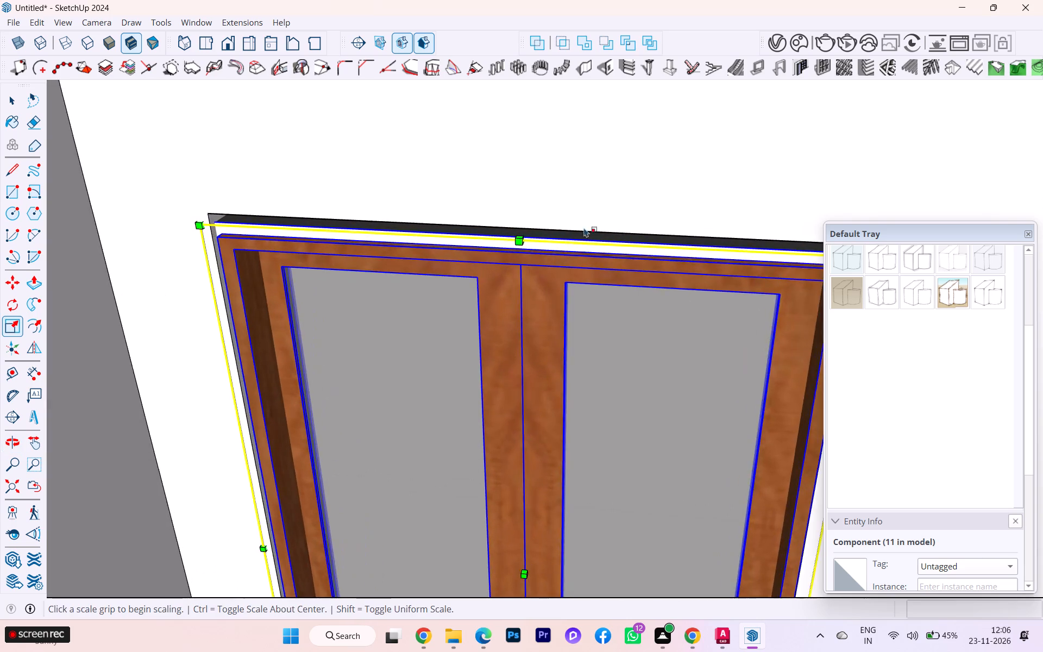
scroll(584, 228, "up", 2)
scroll(545, 223, "down", 2)
scroll(545, 223, "up", 3)
scroll(523, 242, "down", 1)
middle_click_drag(523, 242, 425, 283)
scroll(491, 231, "up", 3)
scroll(567, 228, "down", 5)
middle_click_drag(567, 227, 561, 218)
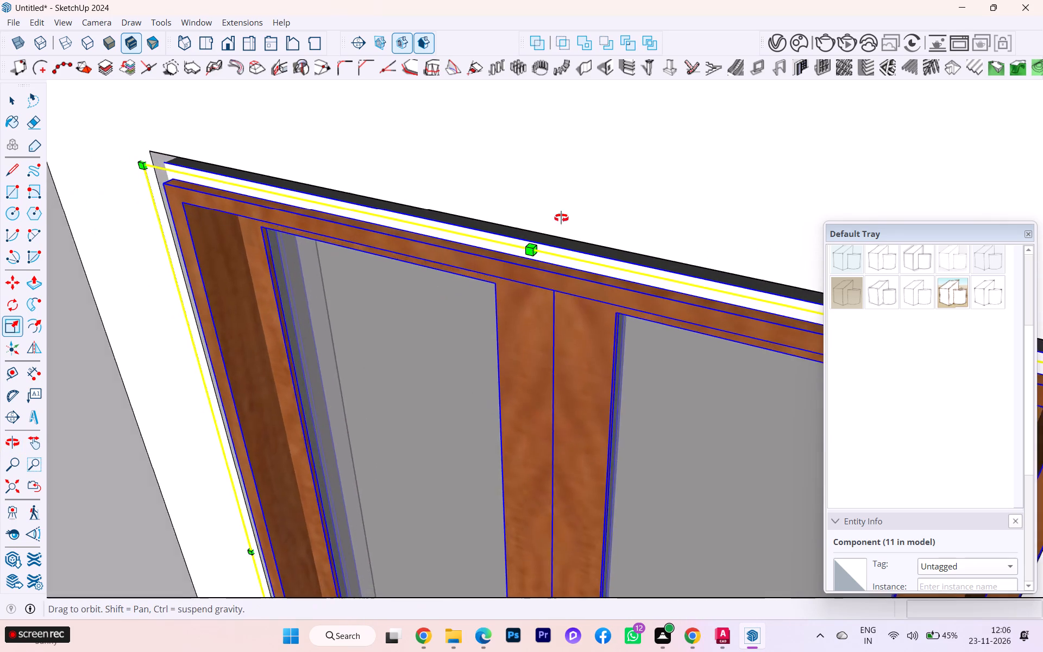
middle_click_drag(561, 218, 676, 47)
scroll(564, 204, "down", 1)
middle_click_drag(526, 249, 500, 284)
scroll(526, 280, "up", 1)
scroll(526, 280, "down", 1)
scroll(526, 280, "up", 3)
left_click(526, 267)
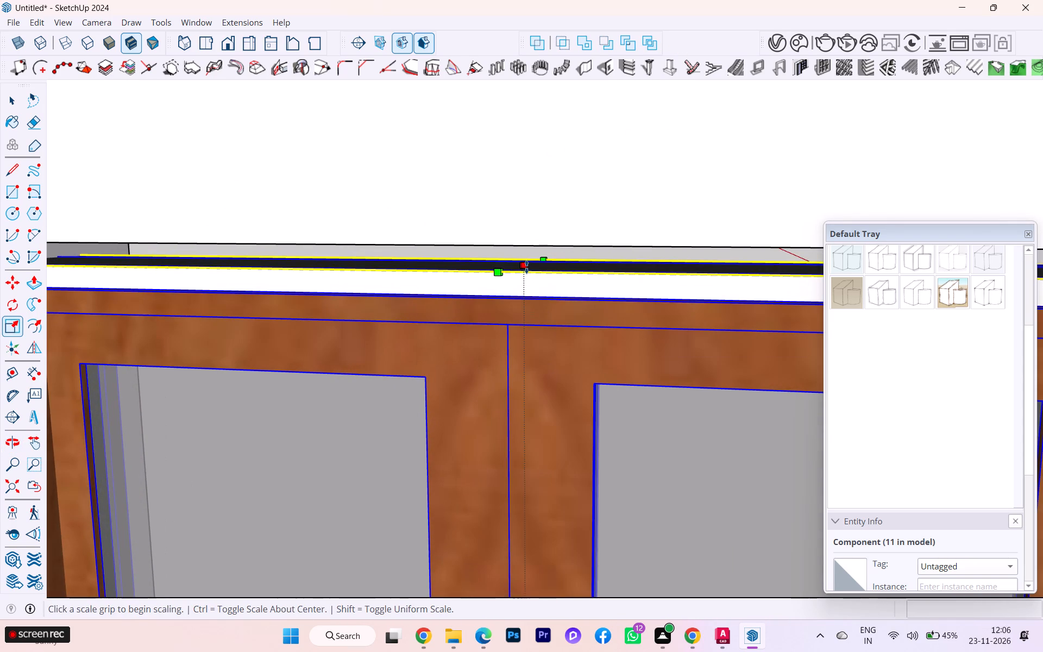
left_click(526, 249)
scroll(598, 178, "down", 3)
scroll(598, 178, "up", 1)
scroll(598, 178, "down", 7)
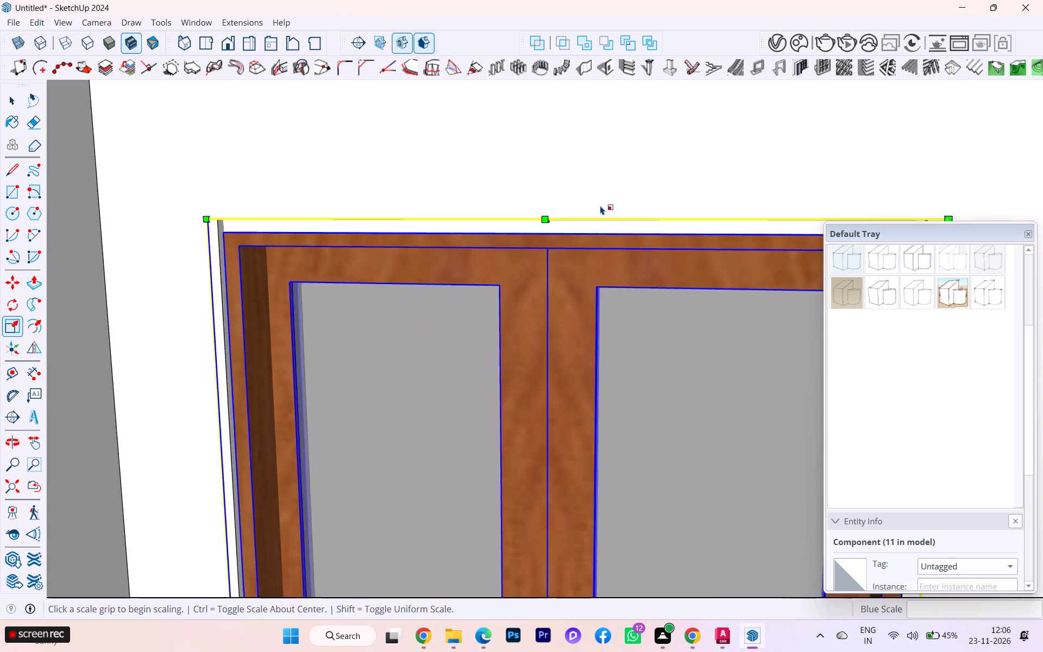
scroll(561, 220, "down", 9)
scroll(491, 233, "up", 1)
scroll(491, 233, "down", 9)
scroll(494, 227, "up", 3)
scroll(494, 227, "down", 1)
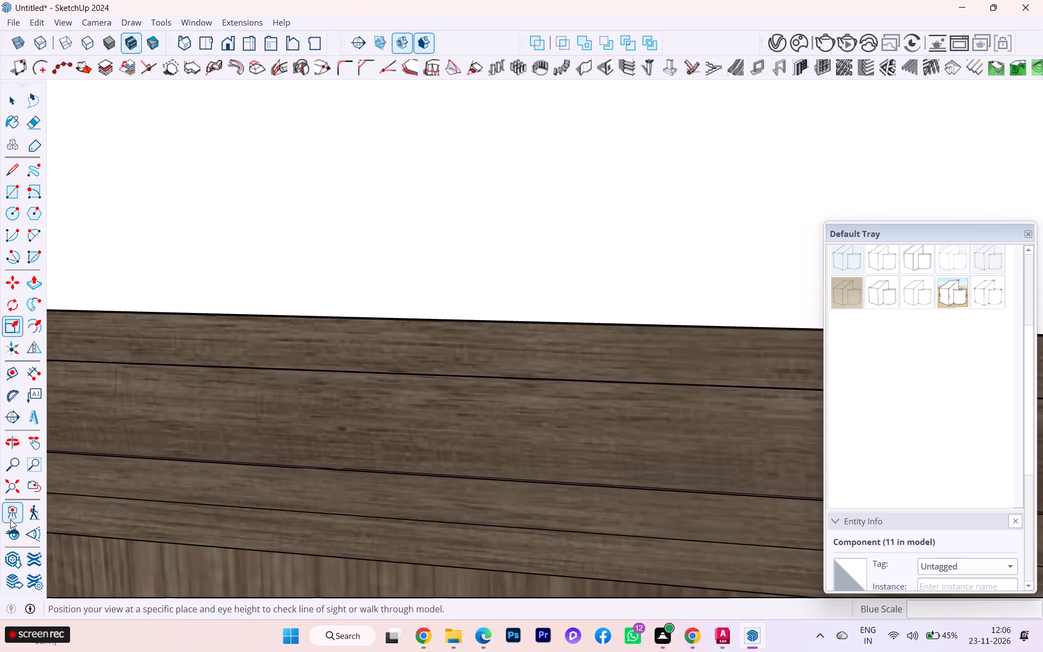
left_click(13, 486)
scroll(256, 393, "down", 1)
scroll(256, 393, "up", 2)
scroll(259, 392, "down", 1)
middle_click_drag(281, 388, 336, 580)
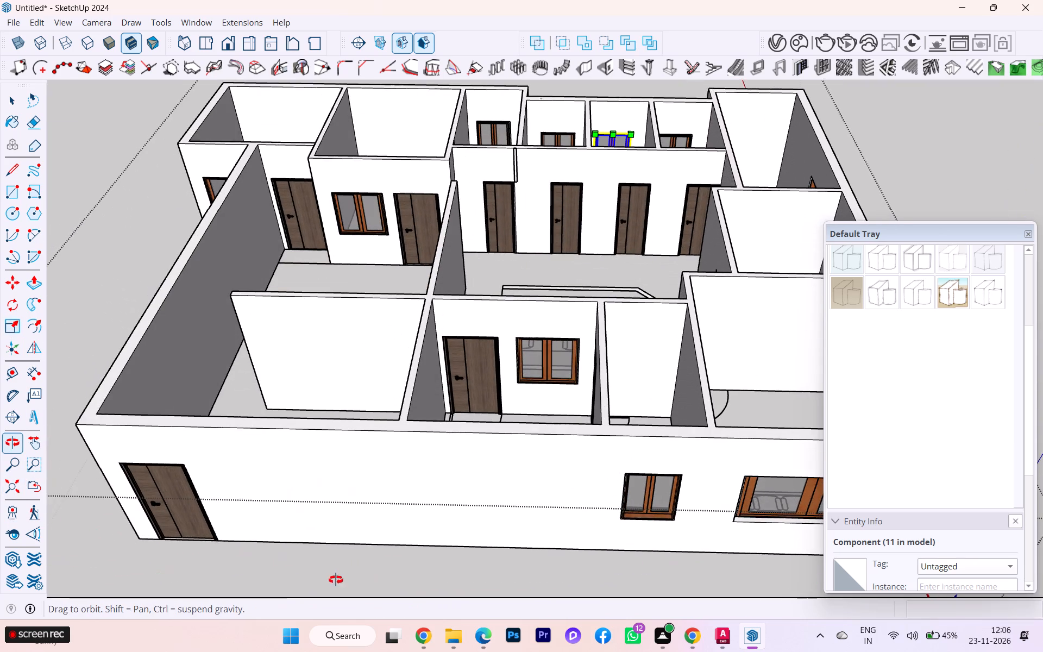
middle_click_drag(336, 580, 336, 581)
left_click(17, 105)
left_click(84, 110)
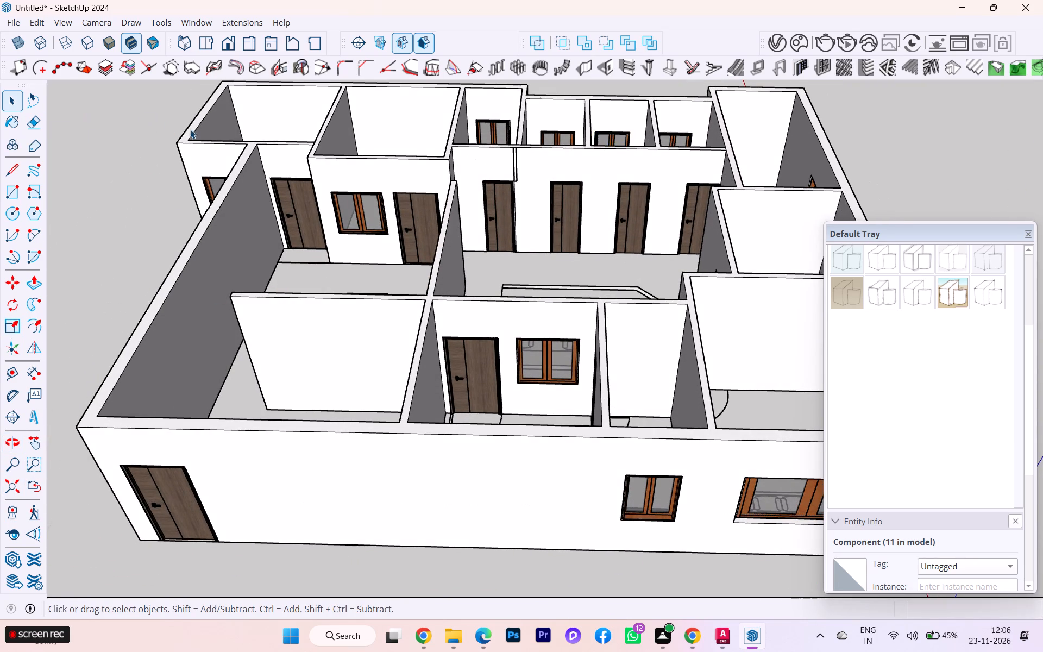
Examine the whole building from several sides, checking the rooms, doors, windows and remaining floor-plan outlines.
scroll(190, 129, "down", 6)
middle_click_drag(275, 149, 295, 250)
scroll(345, 131, "up", 6)
scroll(376, 112, "down", 2)
scroll(377, 112, "up", 1)
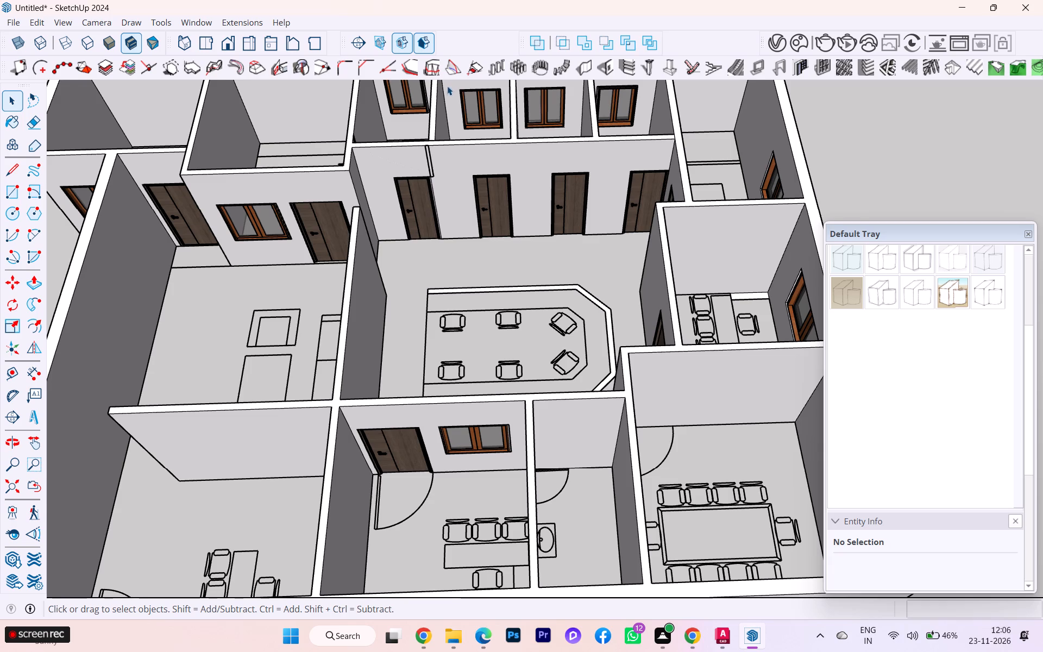
scroll(484, 141, "down", 1)
scroll(486, 145, "up", 2)
scroll(491, 151, "down", 3)
scroll(501, 167, "up", 2)
scroll(505, 170, "down", 11)
scroll(462, 148, "up", 5)
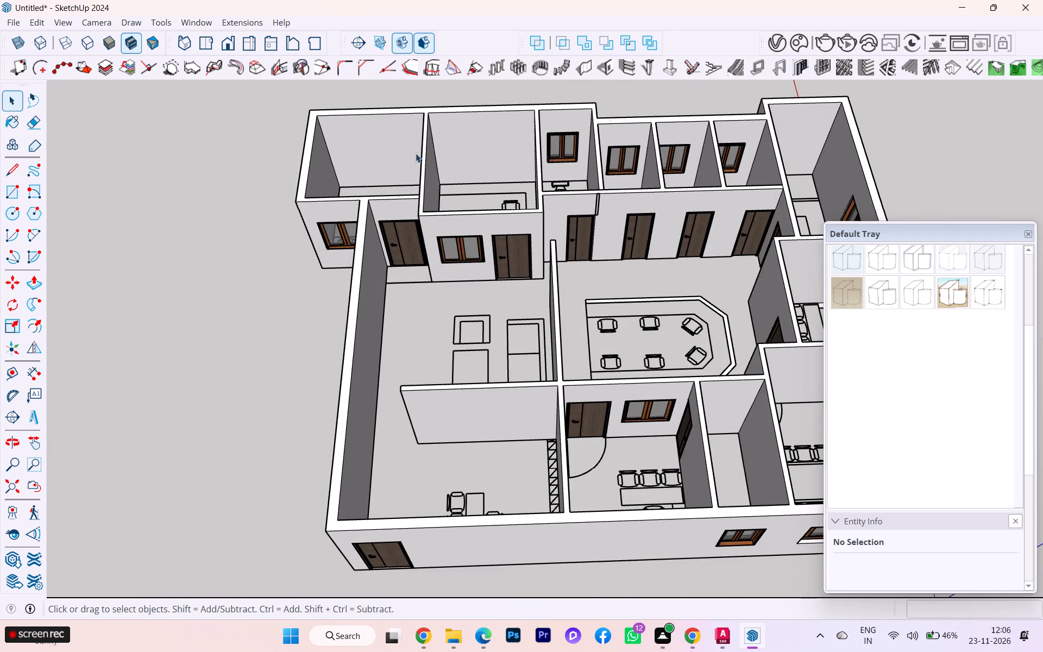
scroll(408, 158, "up", 2)
scroll(392, 165, "down", 1)
middle_click_drag(391, 167, 367, 104)
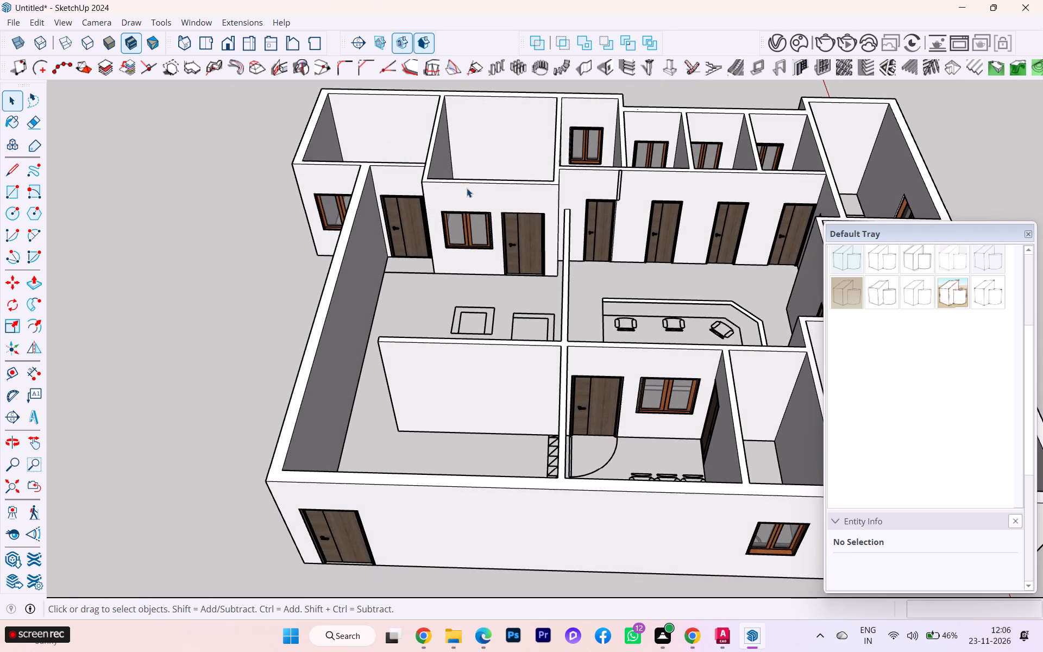
scroll(467, 188, "up", 3)
scroll(438, 175, "down", 1)
scroll(438, 175, "up", 3)
scroll(438, 175, "down", 5)
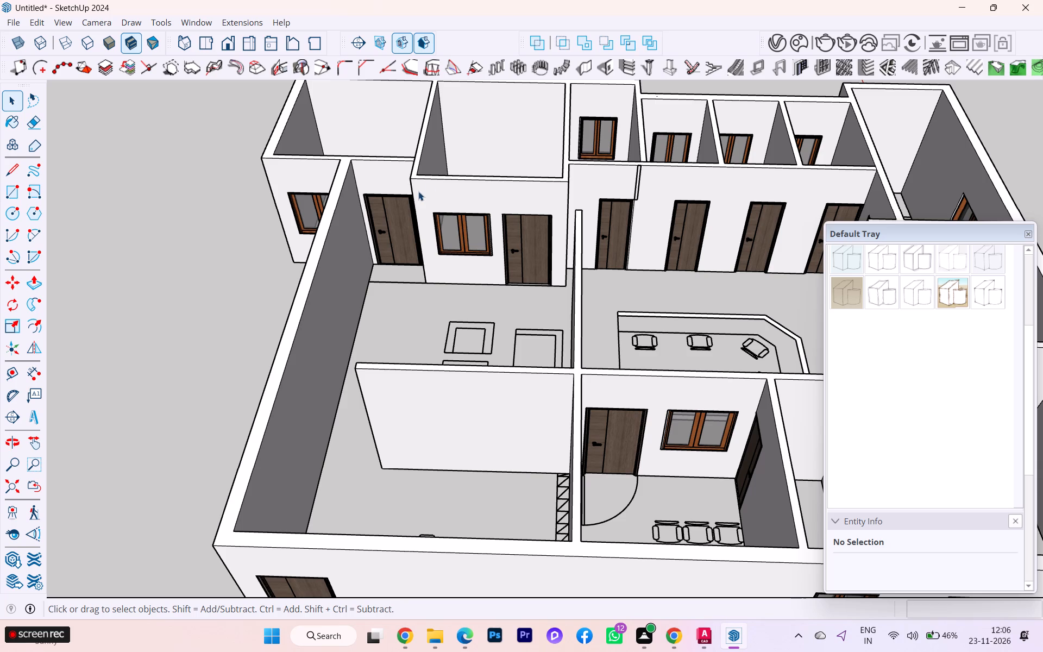
scroll(353, 197, "down", 3)
scroll(348, 193, "up", 3)
scroll(348, 193, "down", 5)
scroll(790, 468, "up", 5)
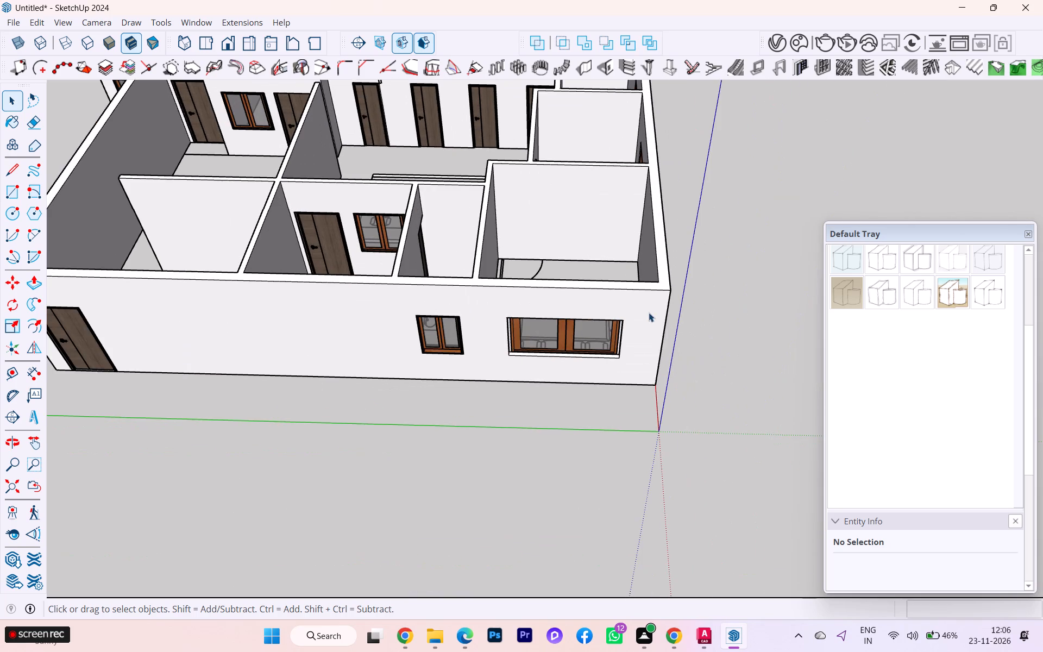
middle_click_drag(649, 312, 726, 325)
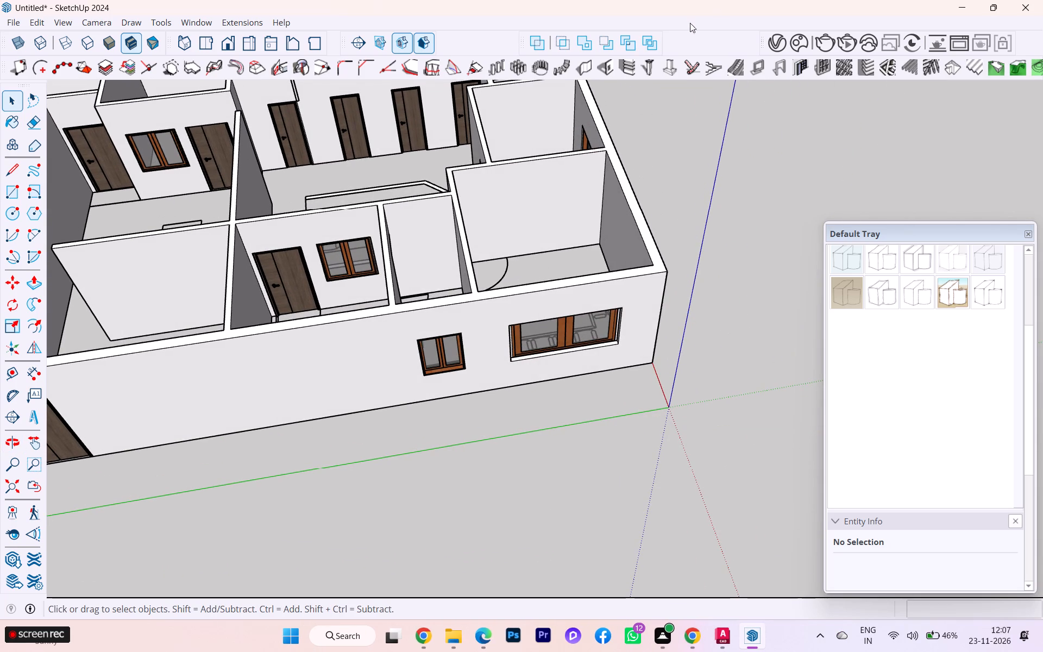
scroll(403, 245, "down", 3)
middle_click_drag(391, 248, 791, 250)
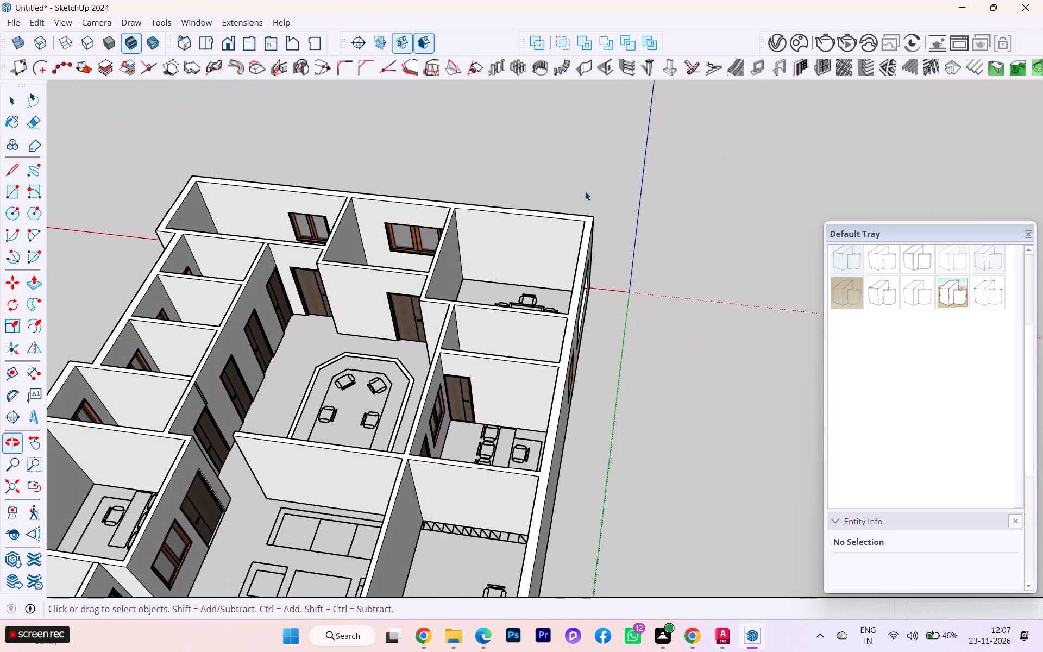
scroll(456, 133, "down", 3)
scroll(456, 133, "up", 1)
scroll(471, 301, "up", 3)
middle_click_drag(513, 259, 351, 310)
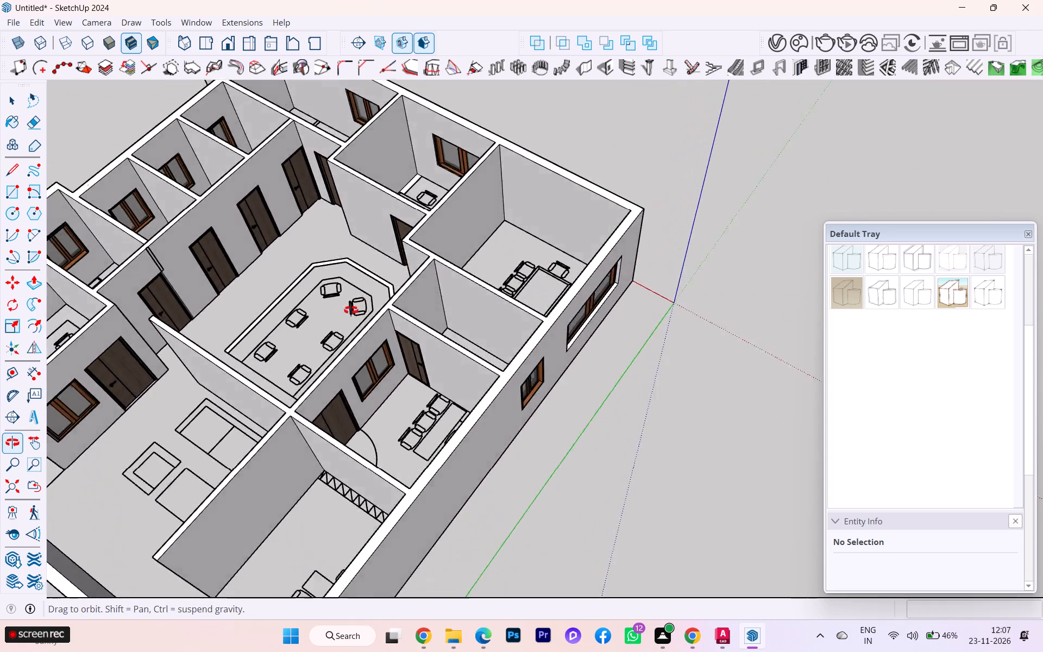
middle_click_drag(351, 310, 195, 287)
scroll(564, 205, "up", 4)
scroll(644, 200, "down", 1)
middle_click_drag(552, 222, 437, 227)
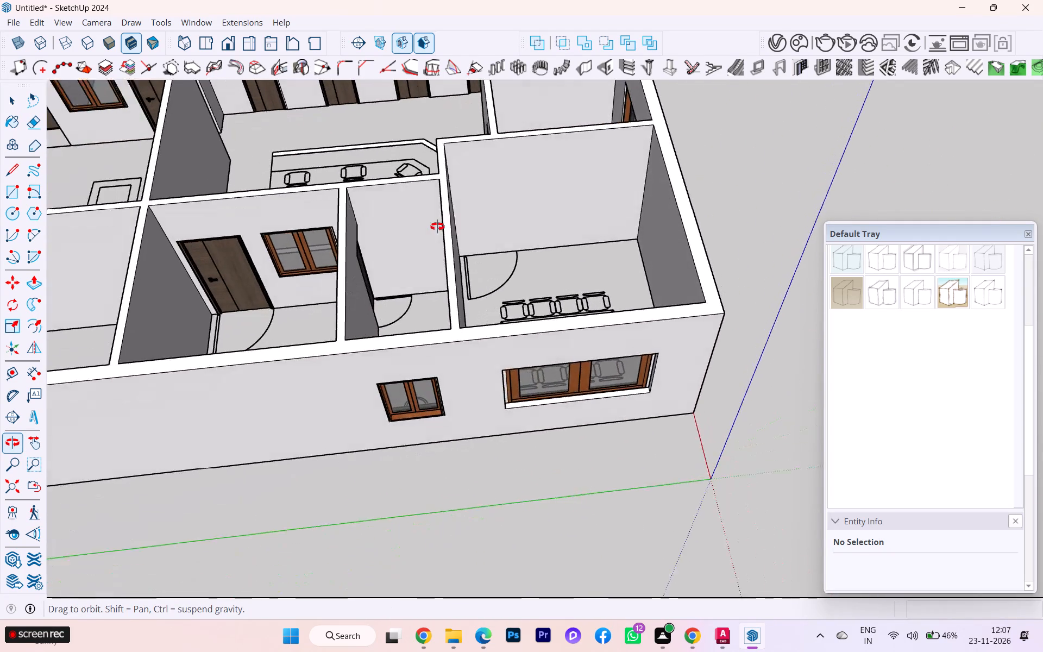
middle_click_drag(437, 227, 438, 180)
scroll(663, 147, "down", 6)
scroll(238, 228, "up", 3)
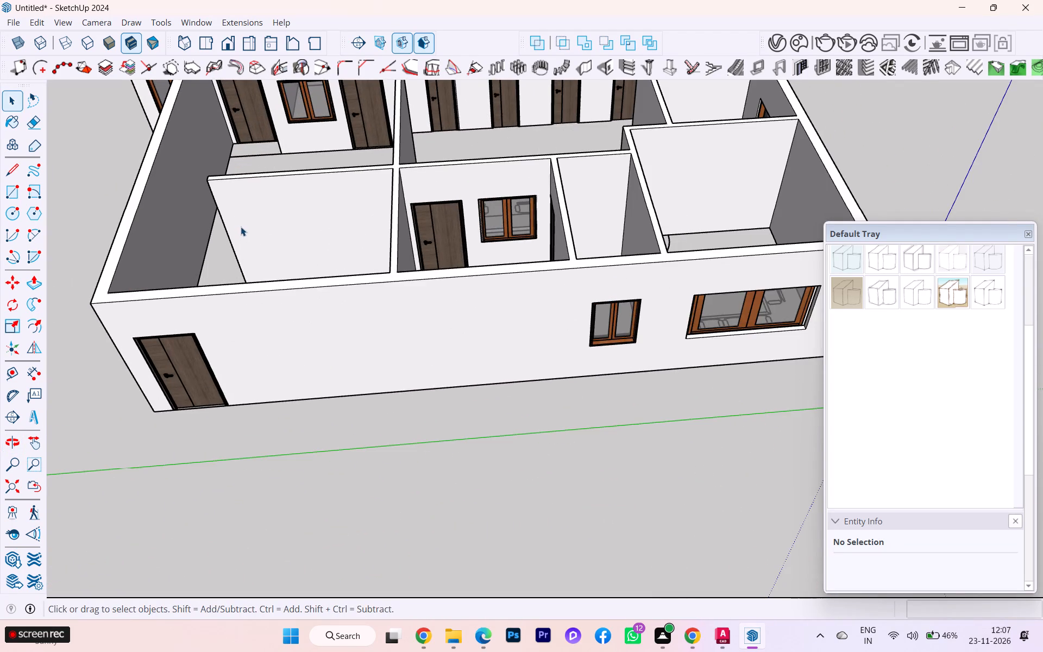
scroll(245, 221, "down", 1)
middle_click_drag(245, 221, 157, 334)
scroll(252, 258, "up", 3)
middle_click_drag(324, 239, 351, 293)
scroll(353, 296, "down", 1)
middle_click_drag(351, 293, 599, 197)
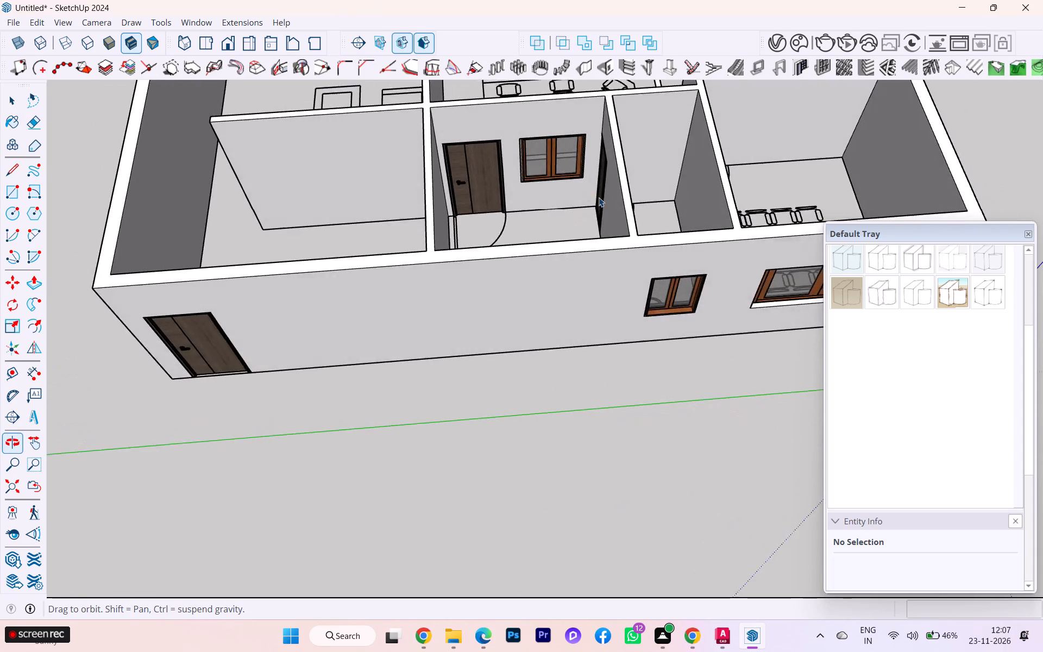
middle_click_drag(599, 197, 599, 198)
scroll(599, 197, "up", 1)
scroll(433, 184, "down", 3)
scroll(393, 212, "down", 3)
scroll(553, 184, "up", 5)
scroll(489, 135, "up", 7)
middle_click_drag(529, 181, 943, 186)
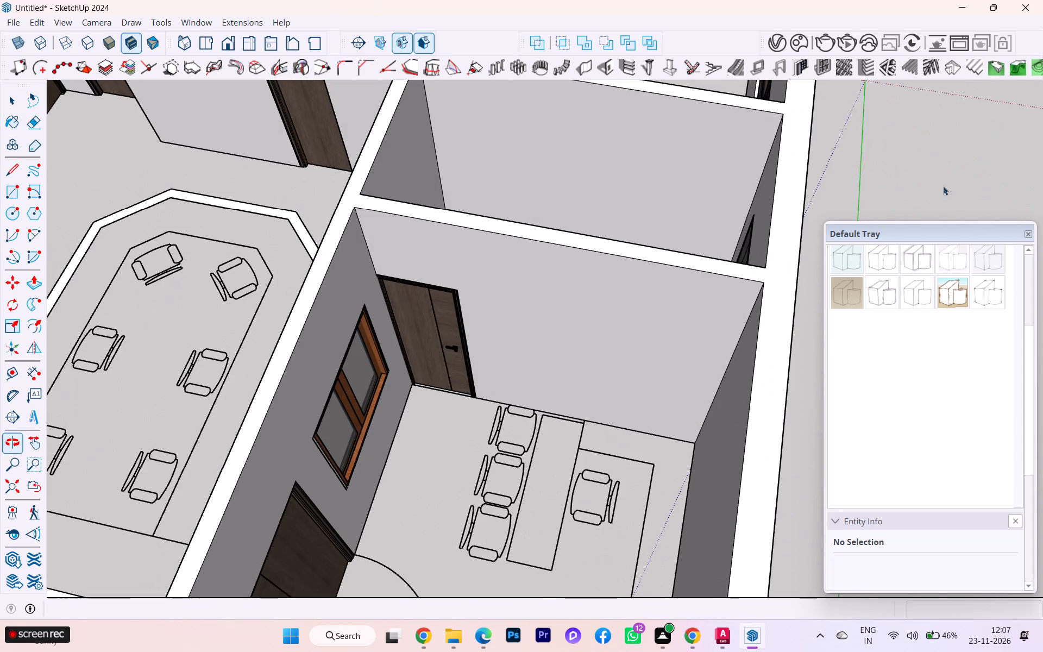
scroll(601, 148, "down", 5)
scroll(598, 151, "up", 1)
scroll(596, 153, "down", 1)
scroll(643, 161, "down", 8)
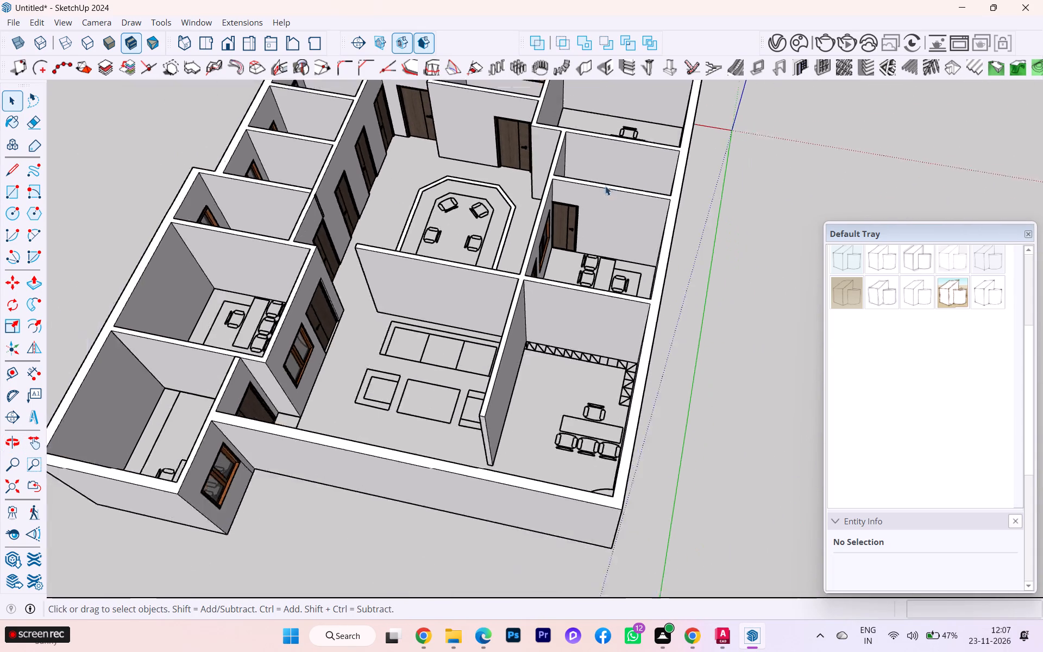
Push/Pull the angled border strip around the six-chair table in the central hall up 2'6".
scroll(484, 195, "up", 2)
scroll(451, 179, "down", 2)
scroll(451, 179, "up", 9)
scroll(450, 174, "down", 1)
triple_click(445, 179)
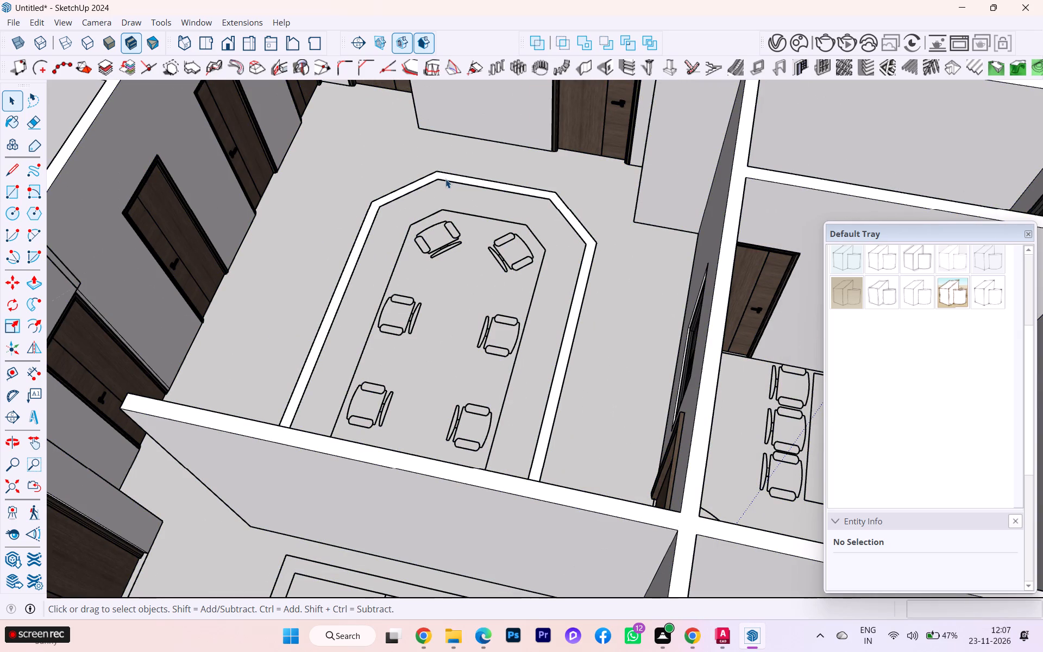
left_click(438, 181)
left_click(441, 176)
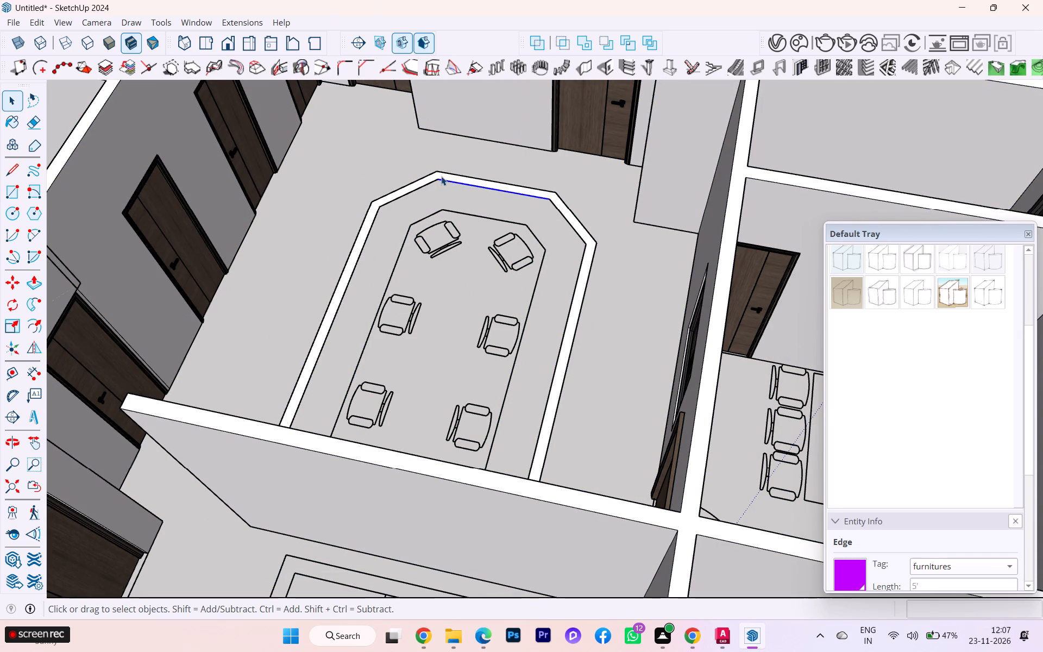
key("p")
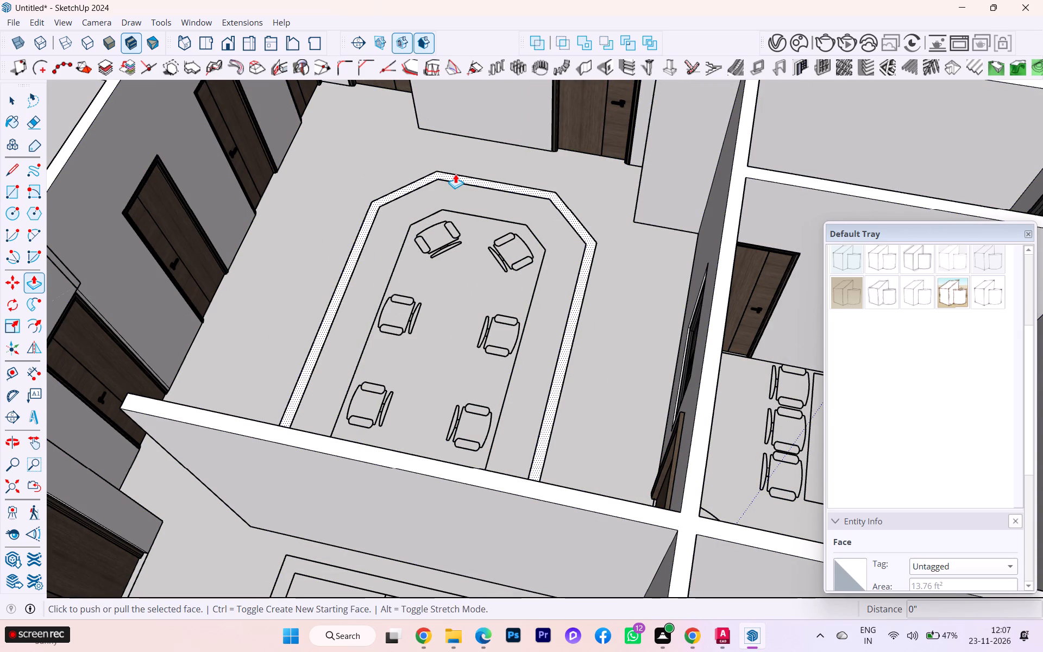
key("Return")
left_click(455, 174)
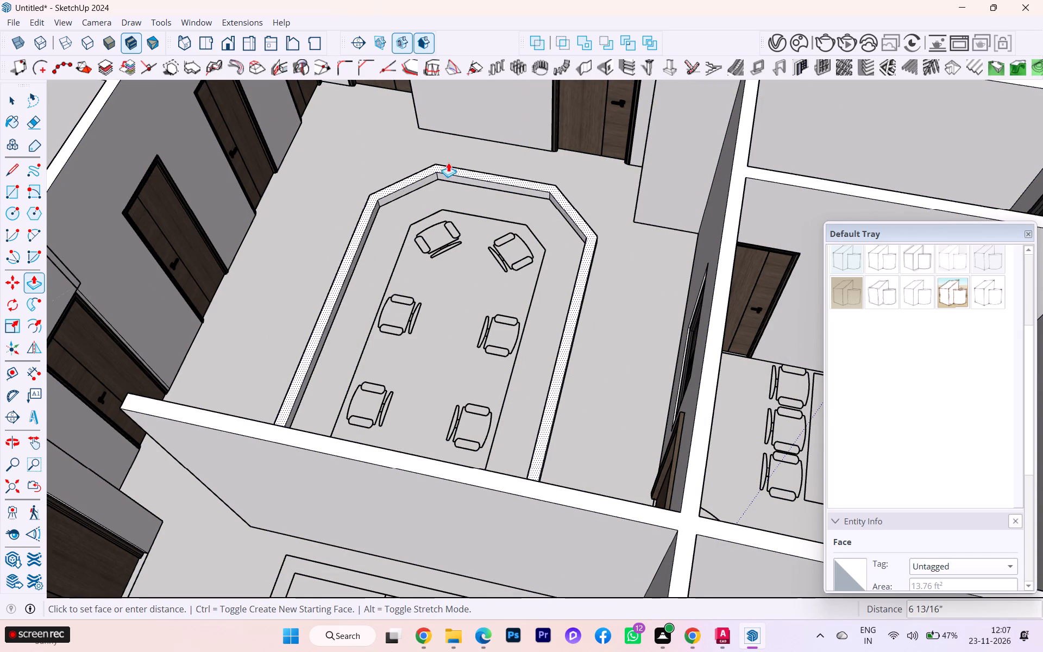
middle_click_drag(443, 160, 237, 239)
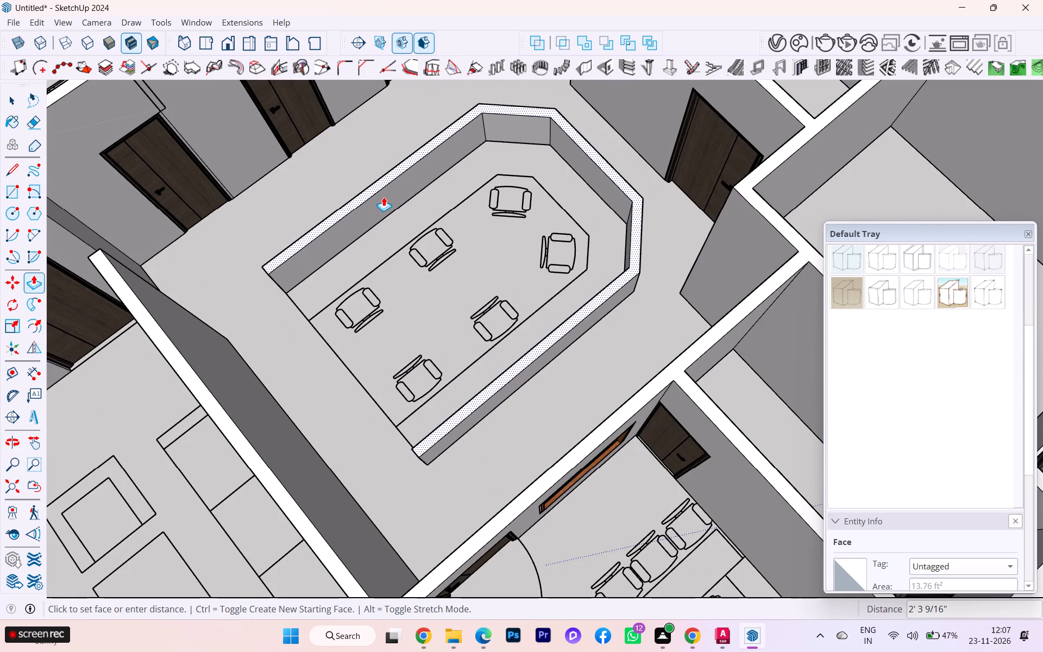
type("2'6")
key("Return")
Draw a floor rectangle inside the raised border, from its inner end corner to the far corner of the six-chair table outline.
scroll(460, 269, "down", 1)
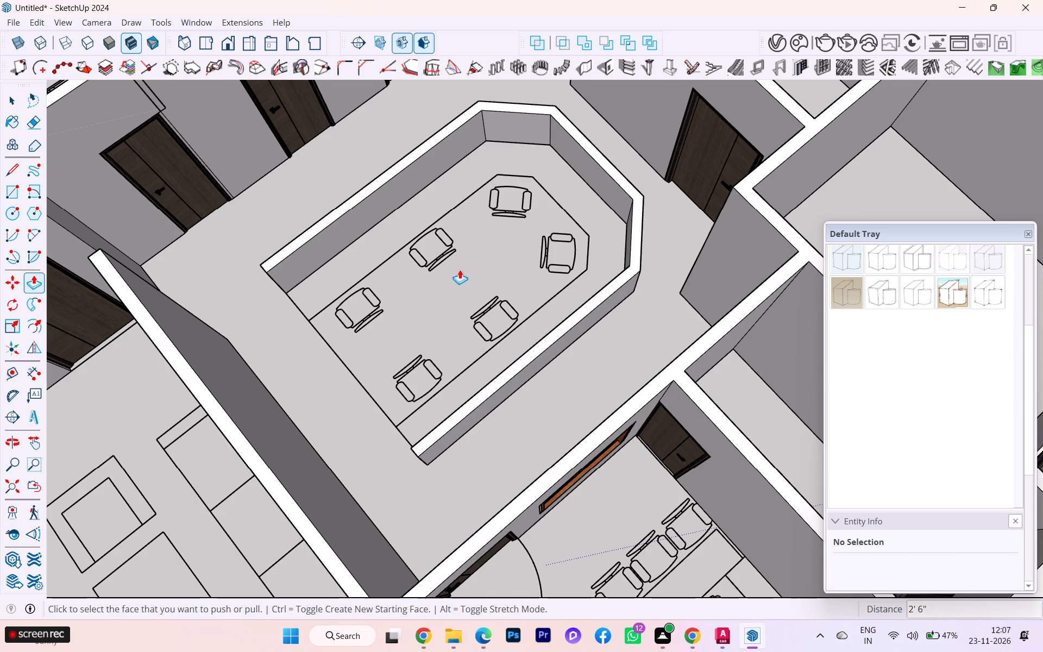
scroll(460, 269, "down", 1)
middle_click_drag(435, 265, 334, 269)
scroll(332, 269, "down", 1)
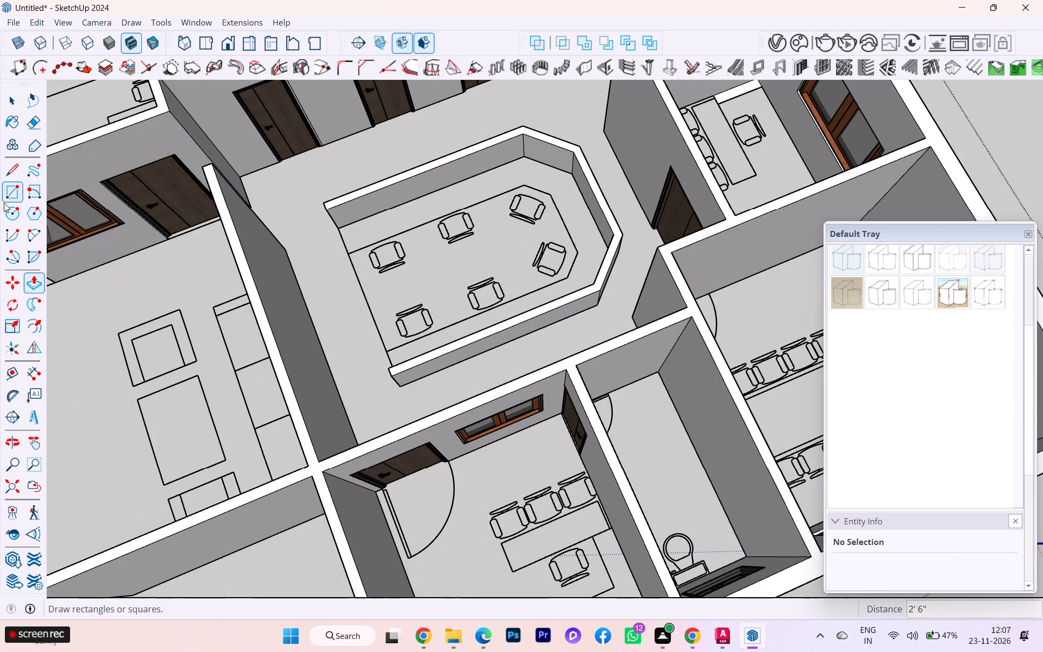
left_click(11, 189)
scroll(306, 215, "up", 10)
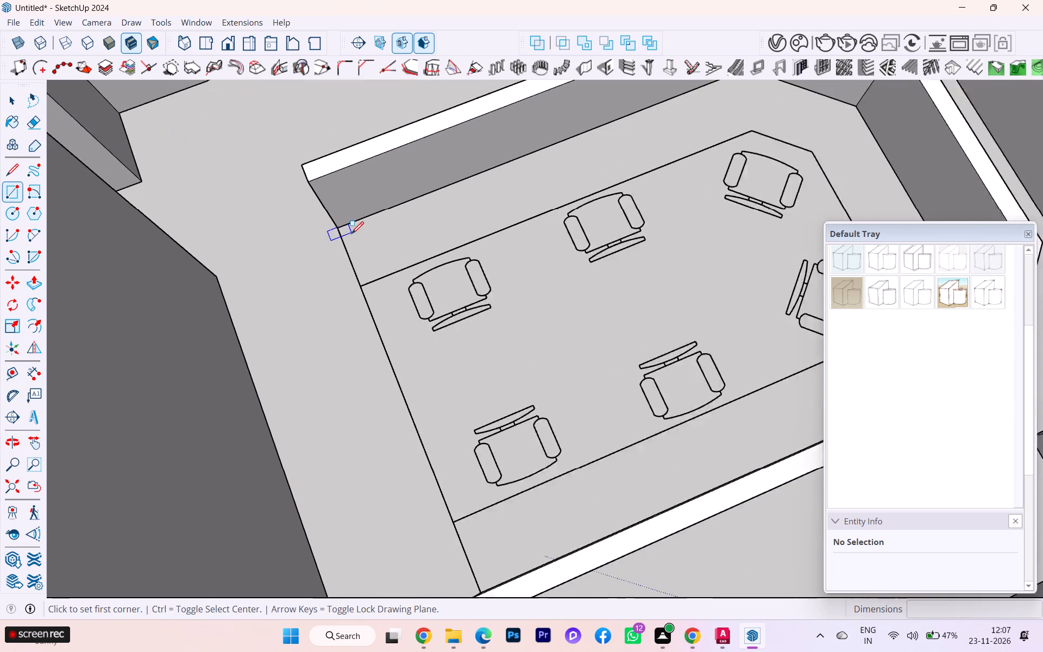
scroll(351, 234, "up", 2)
left_click(329, 224)
scroll(440, 219, "down", 5)
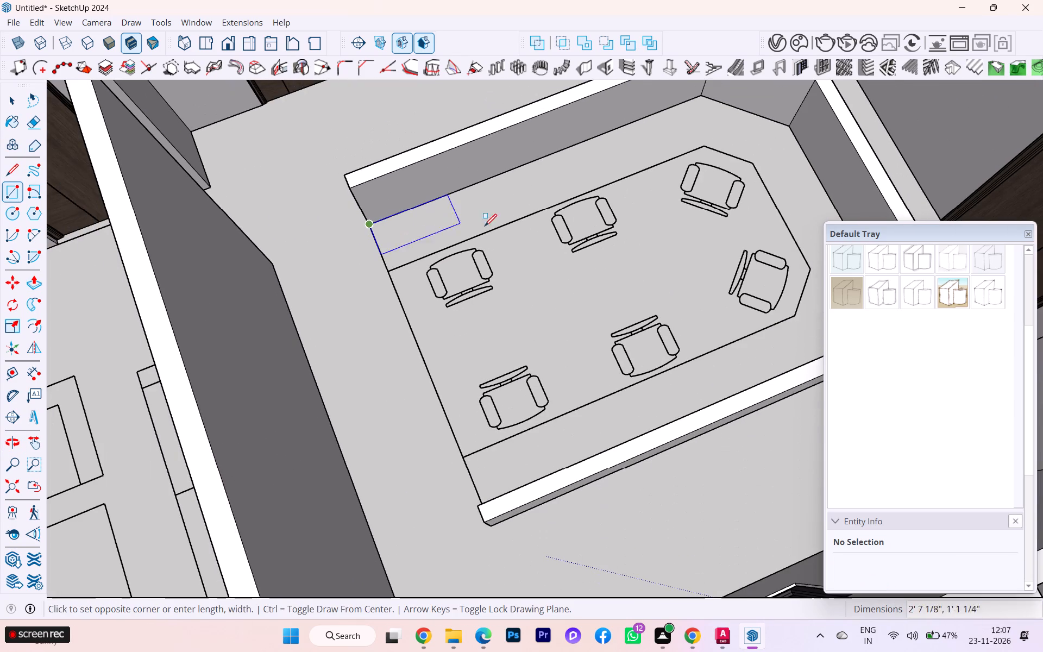
left_click(703, 145)
scroll(497, 162, "down", 1)
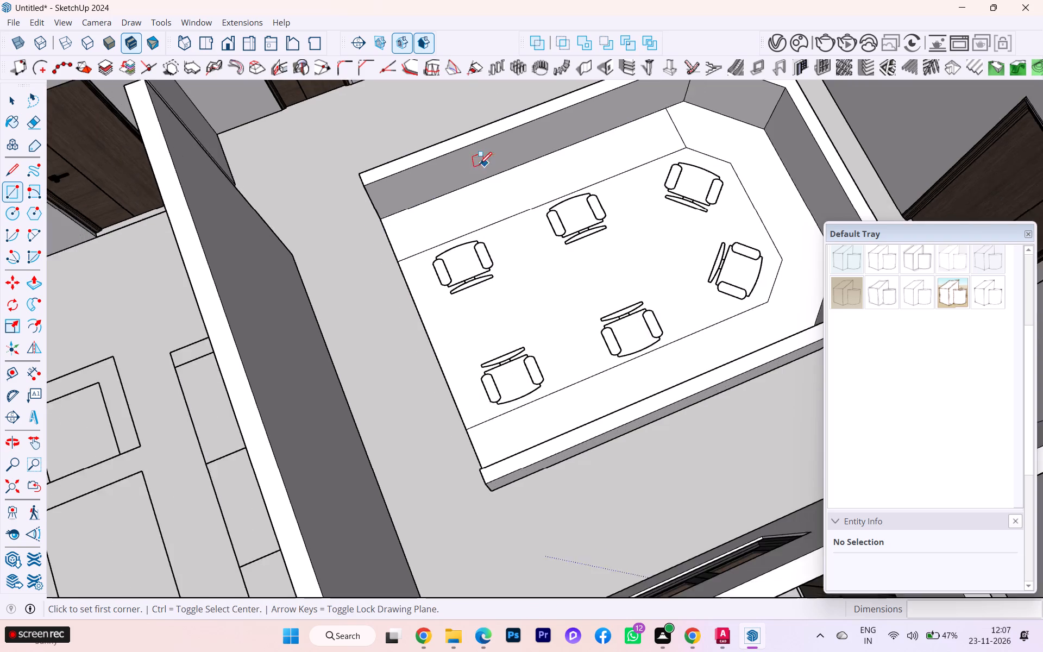
middle_click_drag(480, 164, 719, 164)
left_click(5, 96)
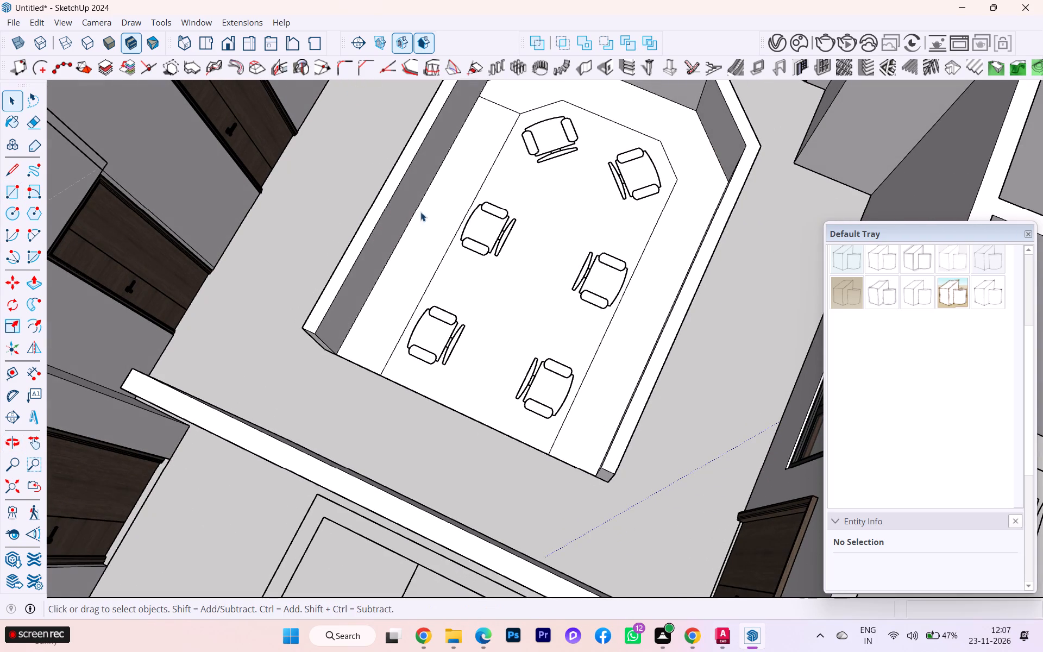
Delete the floor face around the six chairs inside the inner table outline, keeping the surrounding counter strip.
left_click(533, 198)
key("Delete")
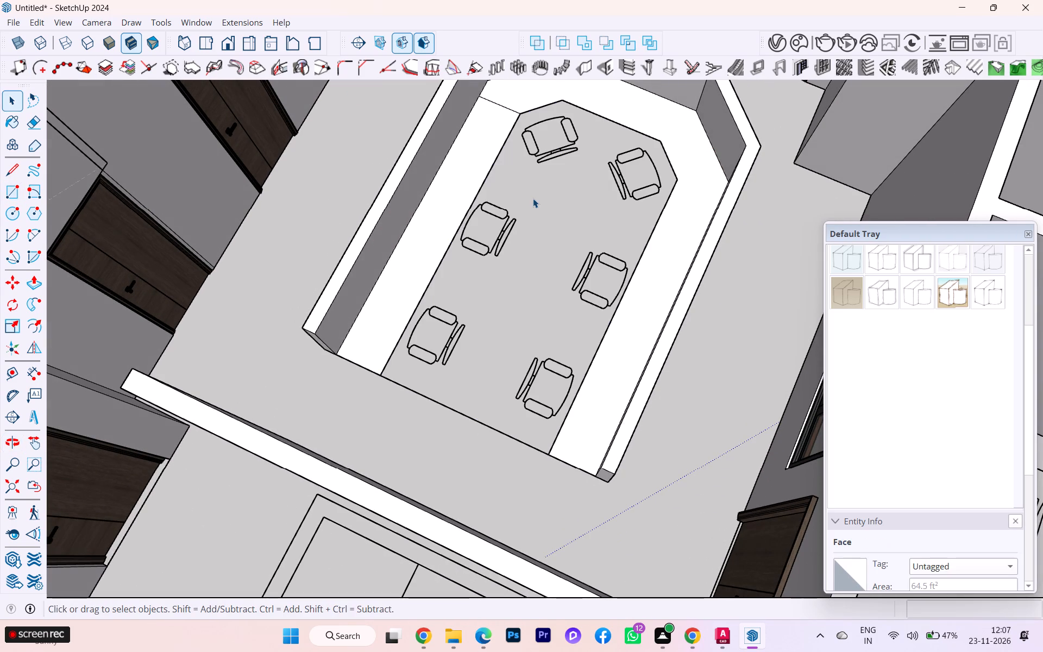
left_click(35, 118)
left_click(505, 106)
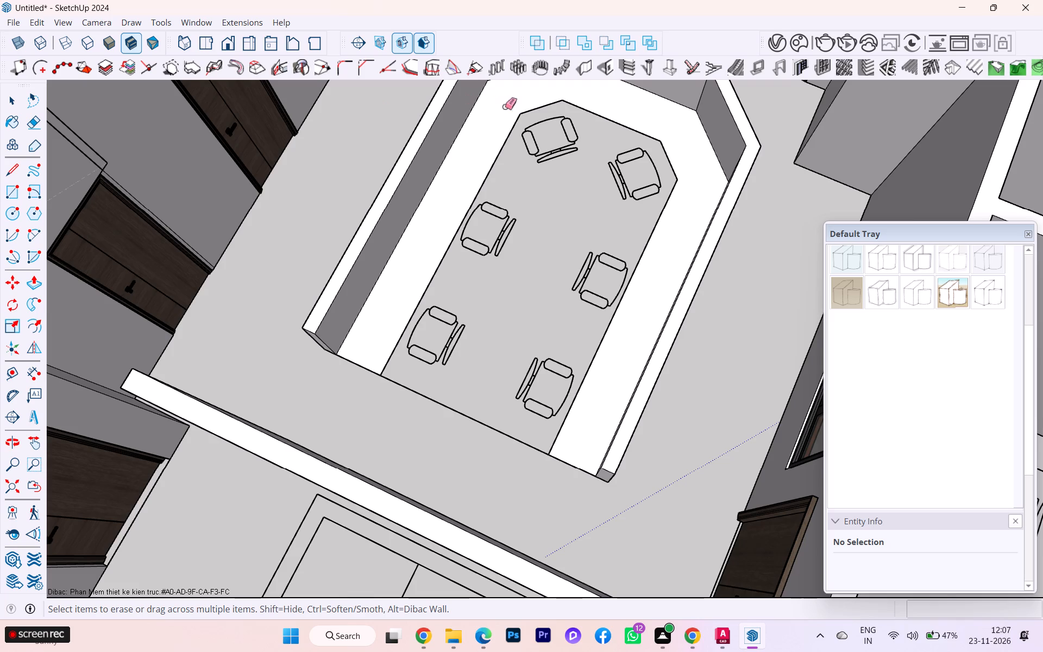
scroll(500, 115, "down", 3)
scroll(498, 129, "up", 1)
left_click(16, 96)
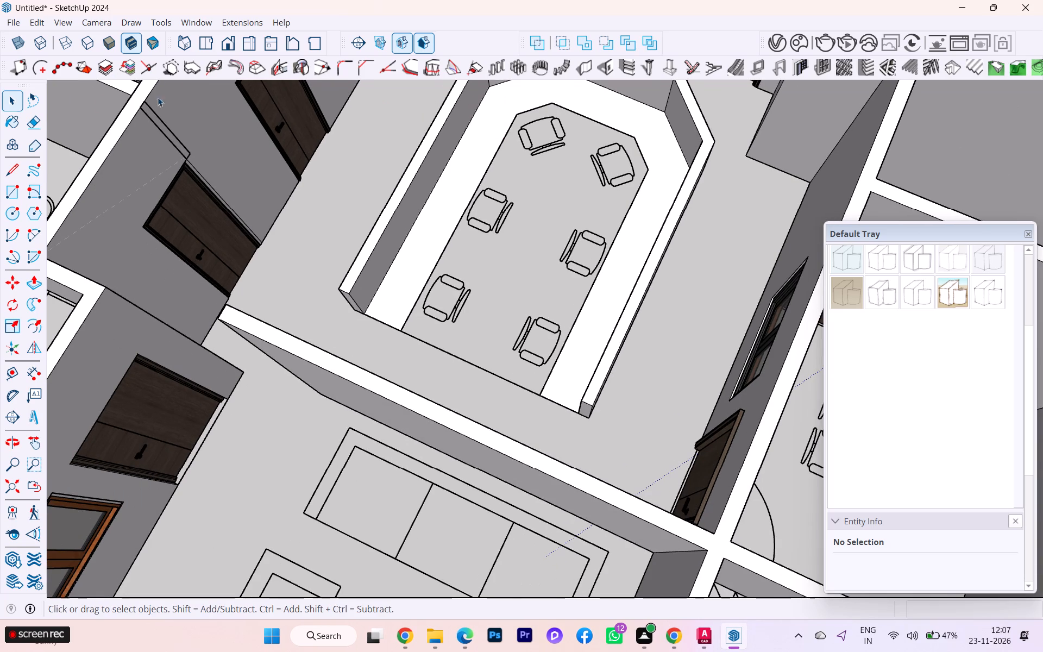
Push/Pull the counter strip between the raised border and the six chairs up 1'3".
left_click(418, 272)
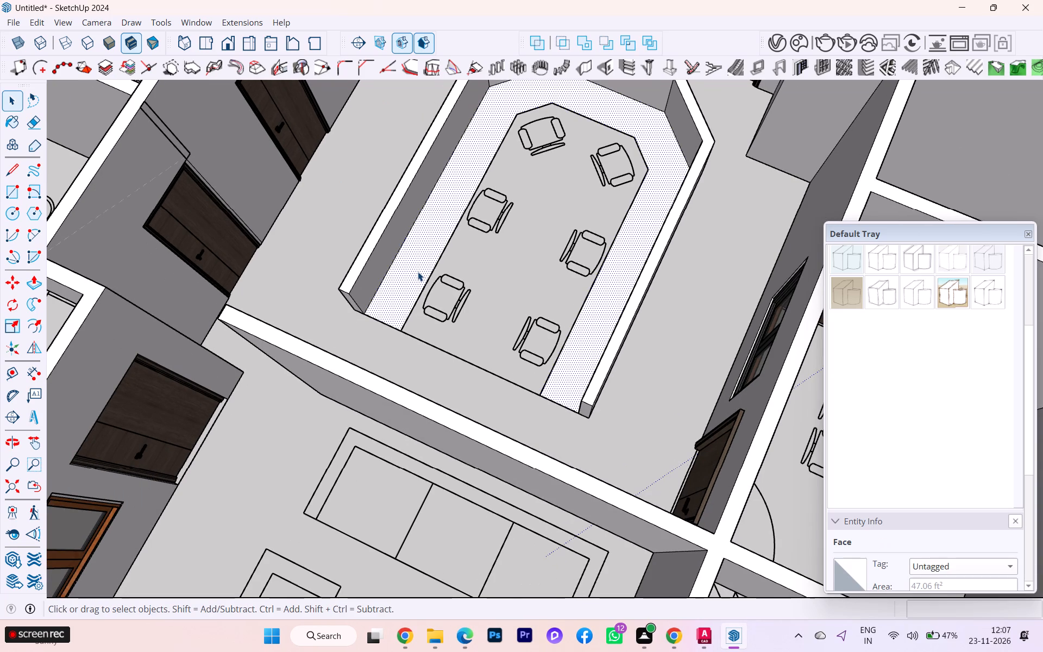
key("p")
key("Return")
left_click(418, 272)
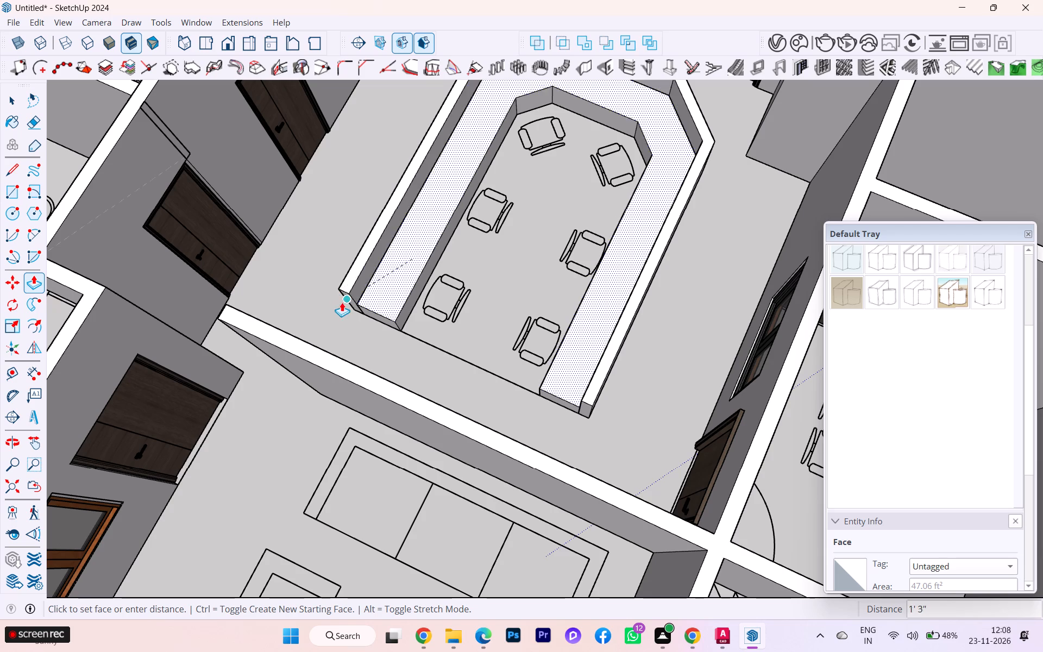
scroll(357, 296, "up", 2)
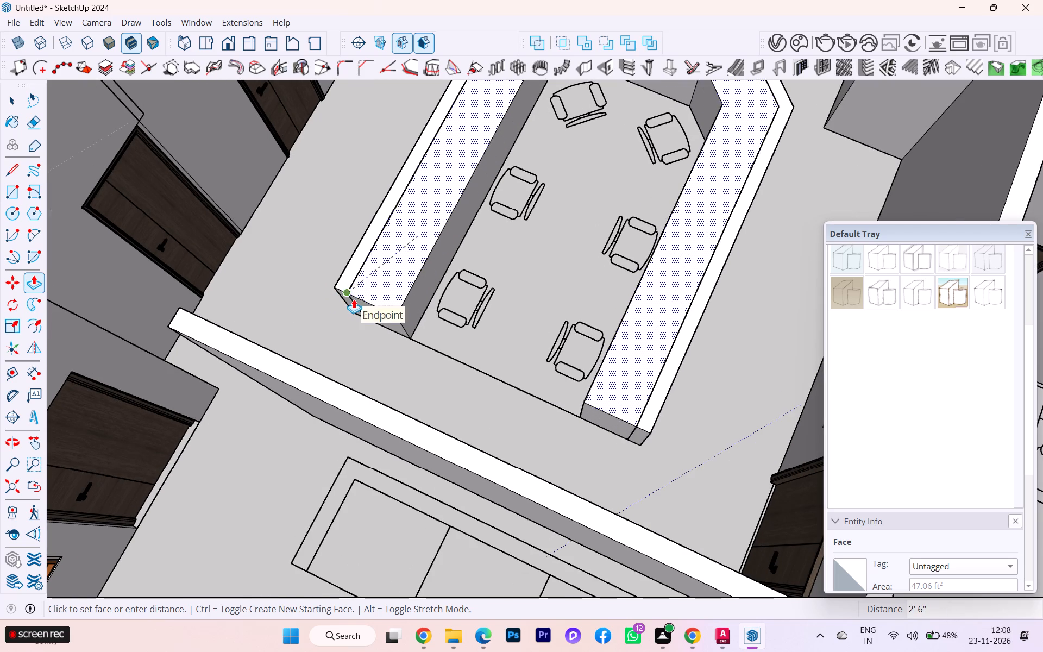
left_click(355, 306)
Examine the raised counter and its border in the central hall from several sides, with nothing left selected.
scroll(429, 259, "down", 1)
middle_click_drag(429, 259, 481, 213)
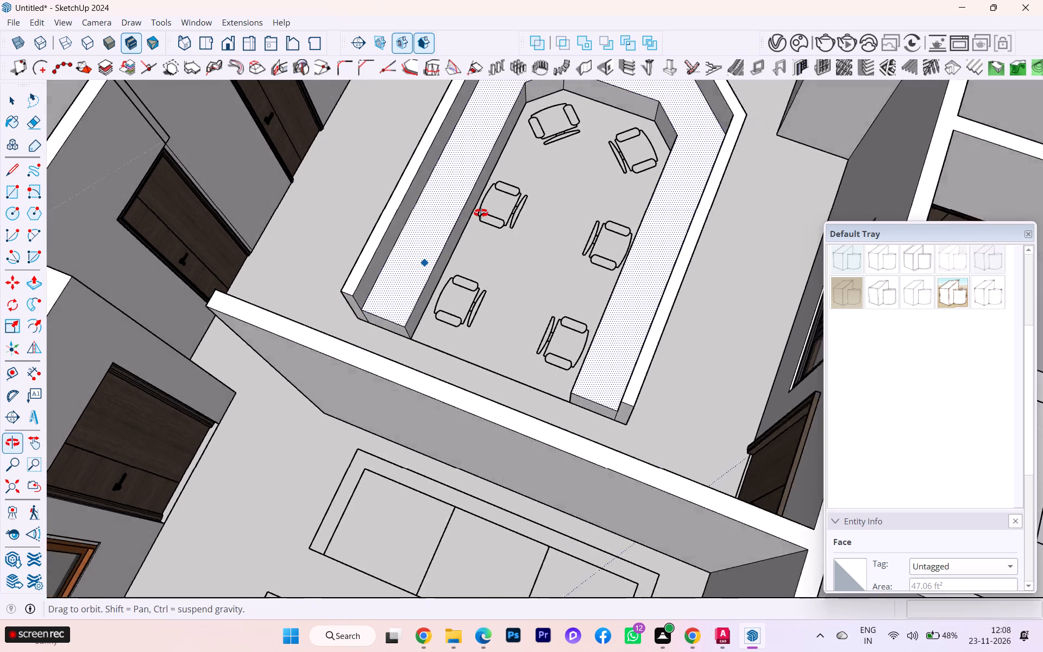
middle_click_drag(481, 213, 775, 148)
scroll(436, 233, "up", 3)
middle_click_drag(434, 222, 595, 193)
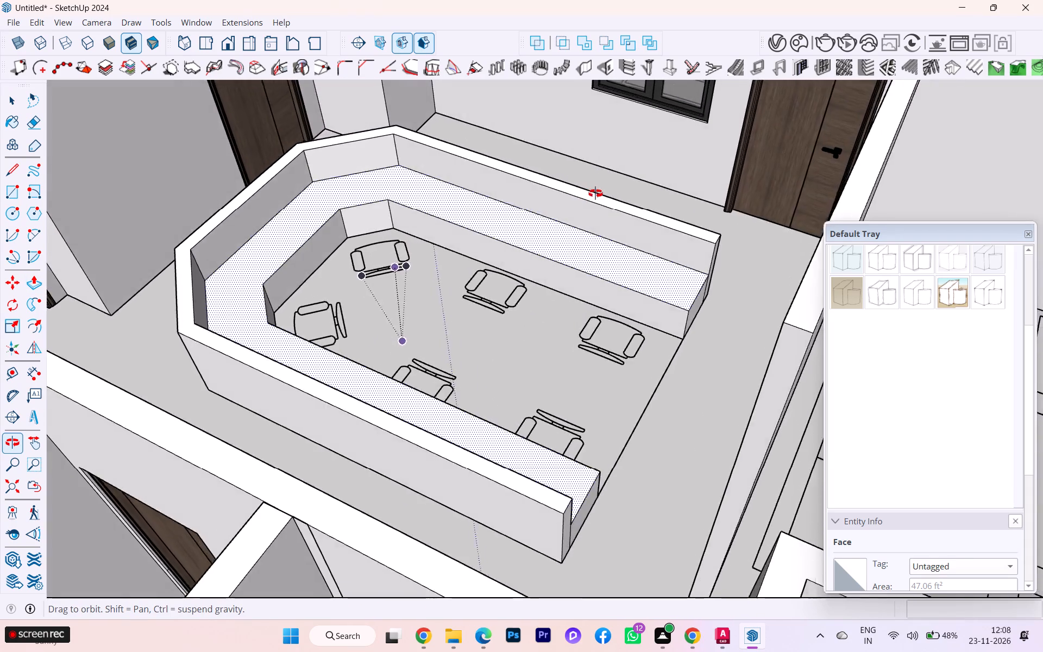
middle_click_drag(595, 193, 799, 187)
scroll(442, 205, "down", 2)
scroll(441, 205, "up", 1)
middle_click_drag(441, 205, 667, 212)
scroll(505, 178, "down", 3)
scroll(504, 181, "up", 1)
scroll(504, 182, "down", 2)
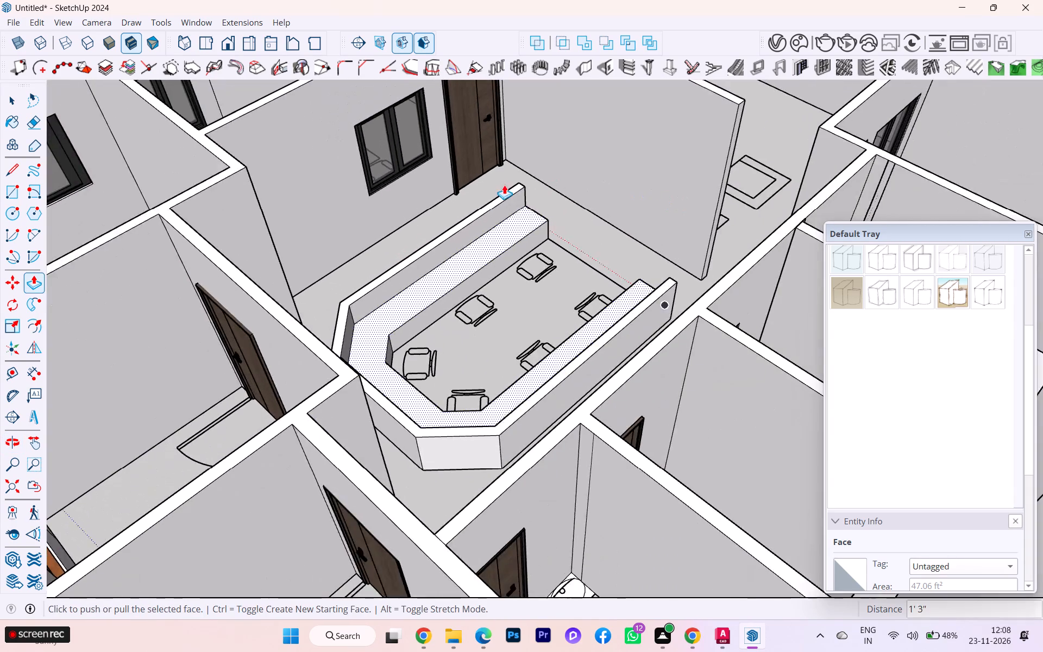
scroll(504, 185, "down", 4)
scroll(586, 211, "down", 2)
scroll(586, 211, "up", 4)
scroll(586, 211, "down", 3)
middle_click_drag(566, 225, 687, 259)
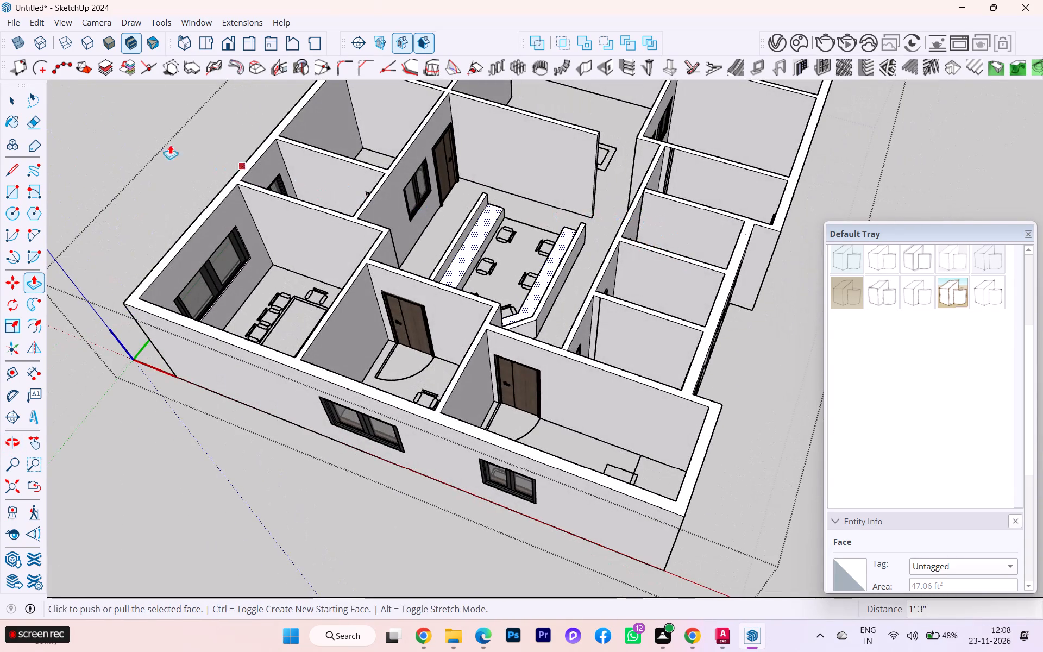
left_click(12, 96)
left_click(122, 125)
scroll(624, 269, "down", 1)
middle_click_drag(624, 269, 769, 256)
scroll(601, 283, "up", 4)
middle_click_drag(435, 267, 605, 251)
scroll(619, 230, "down", 4)
middle_click_drag(398, 269, 613, 225)
scroll(457, 344, "up", 4)
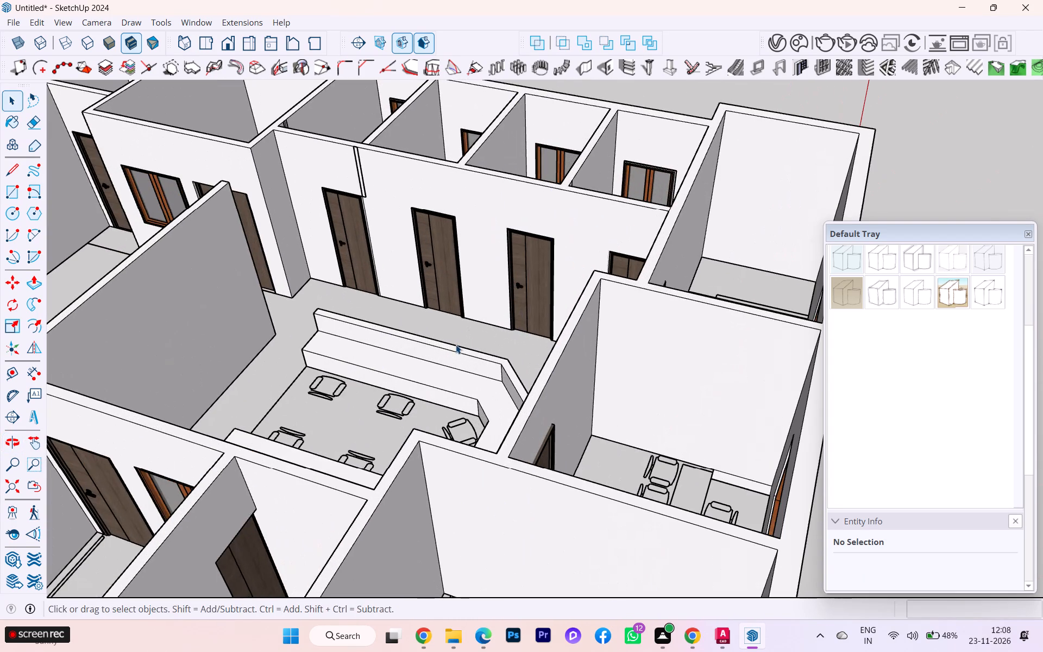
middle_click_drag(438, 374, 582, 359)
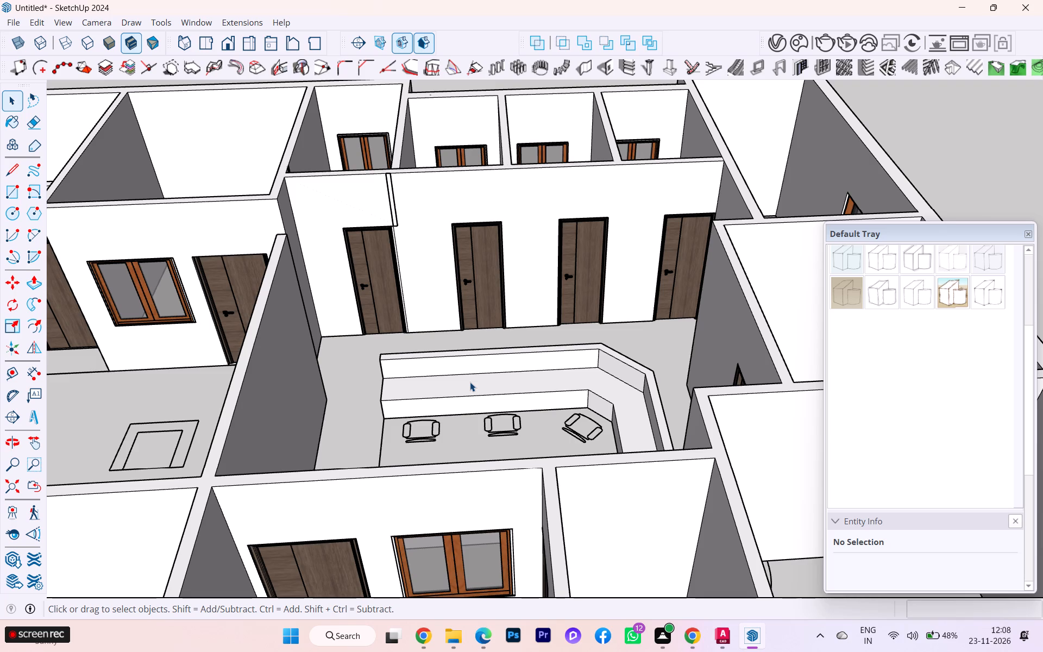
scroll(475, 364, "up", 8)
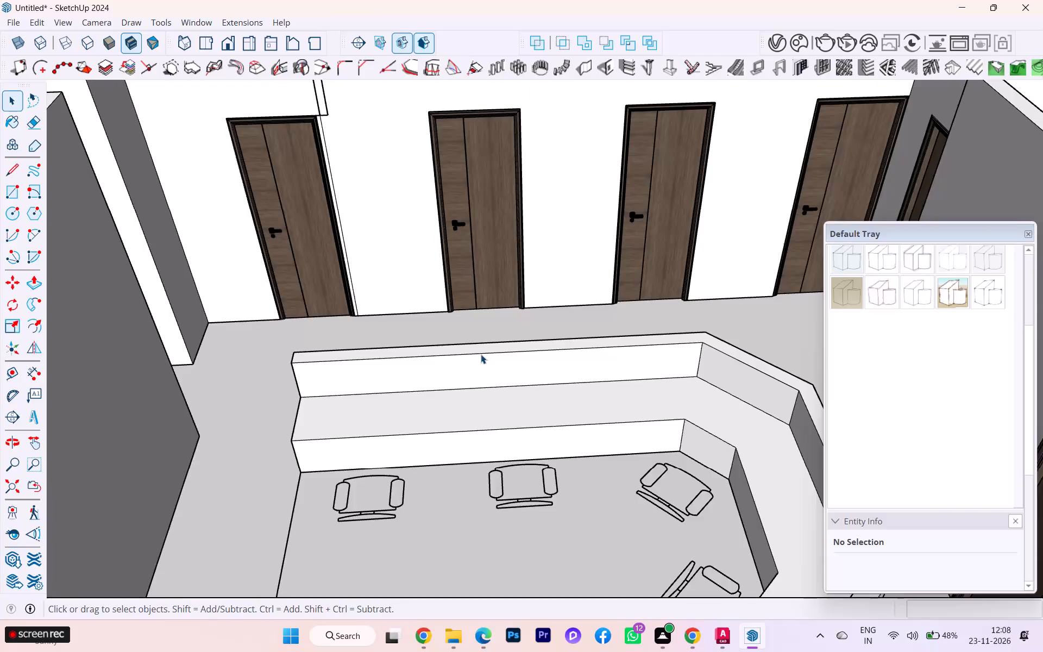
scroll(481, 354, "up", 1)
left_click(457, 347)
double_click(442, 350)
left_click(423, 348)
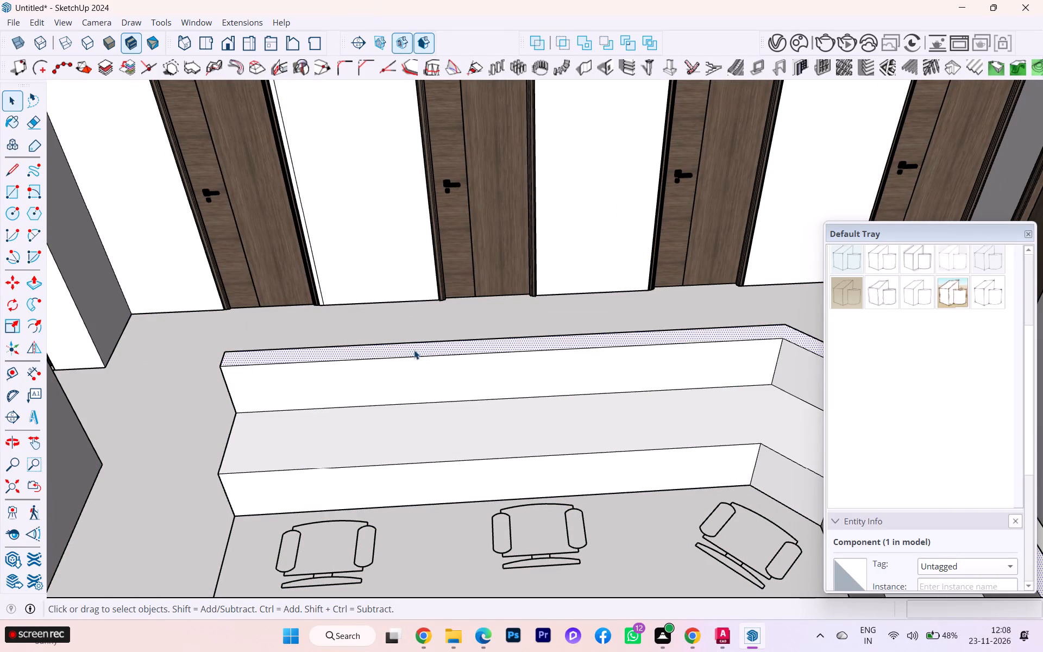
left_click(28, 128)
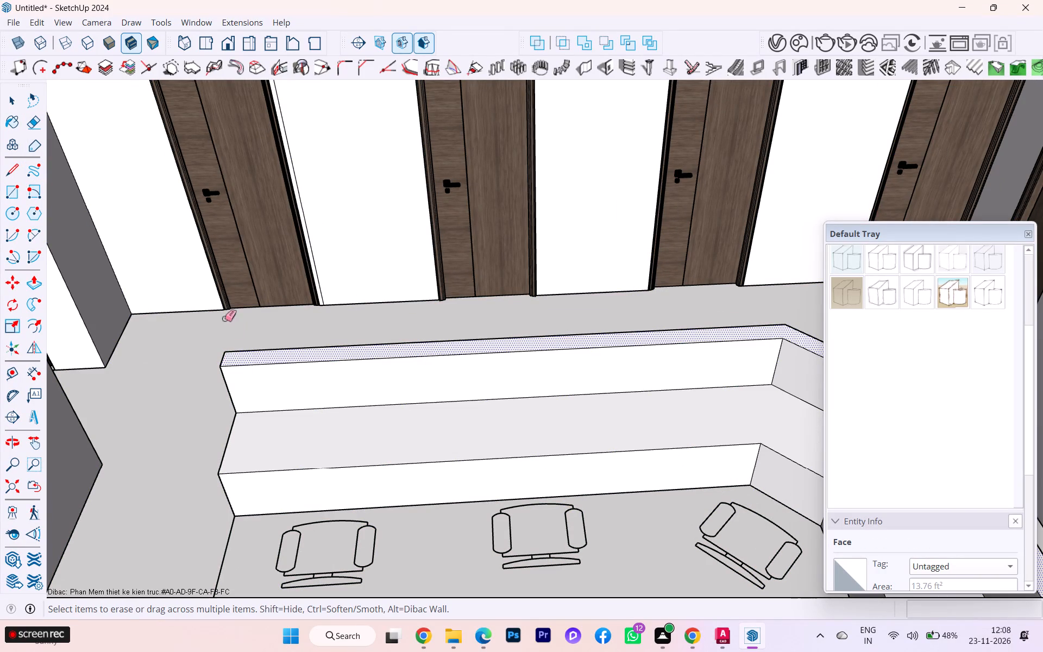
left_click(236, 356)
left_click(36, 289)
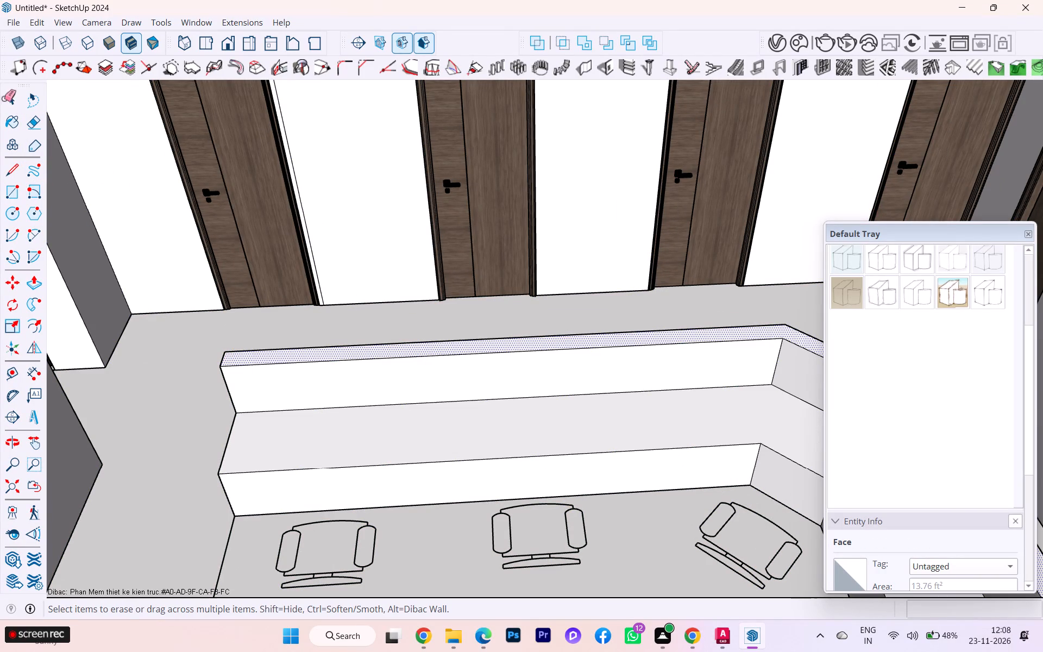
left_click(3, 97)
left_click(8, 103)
Push/Pull the top face of the outer border around the central hall counter up another 1'.
scroll(158, 233, "down", 3)
scroll(170, 257, "up", 2)
scroll(349, 319, "down", 6)
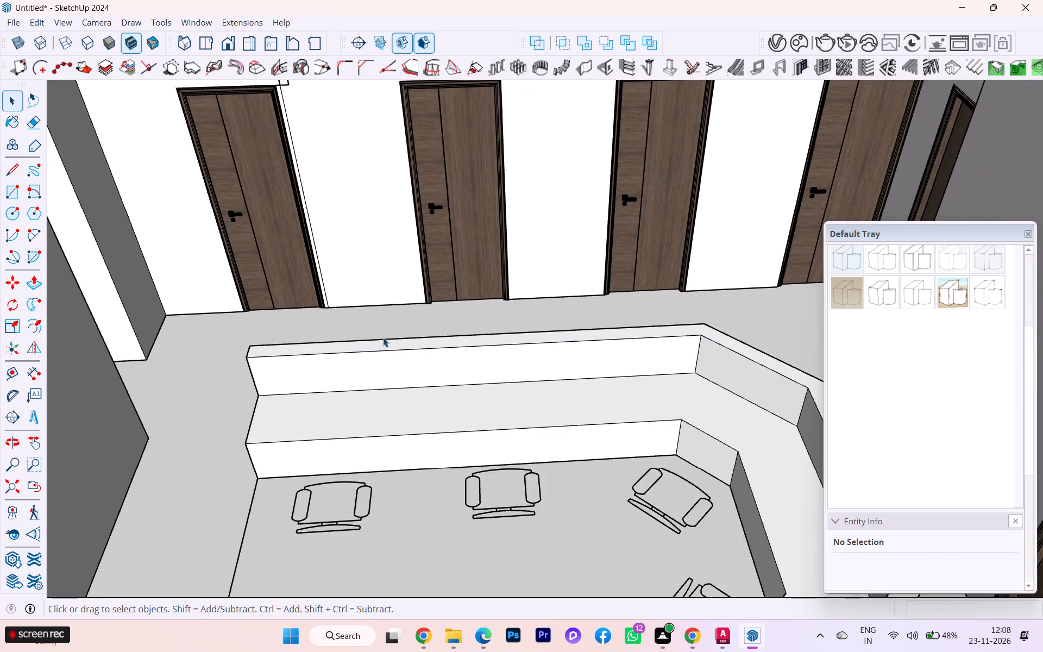
scroll(383, 337, "down", 1)
scroll(385, 340, "up", 3)
scroll(385, 340, "down", 6)
left_click(26, 278)
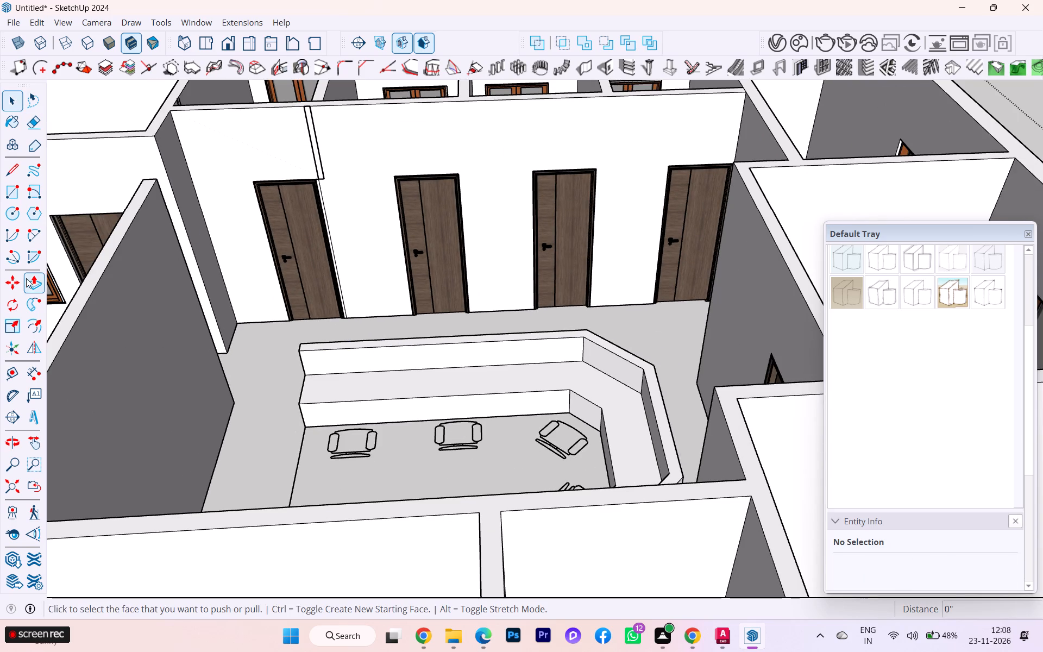
scroll(322, 337, "up", 4)
left_click(310, 349)
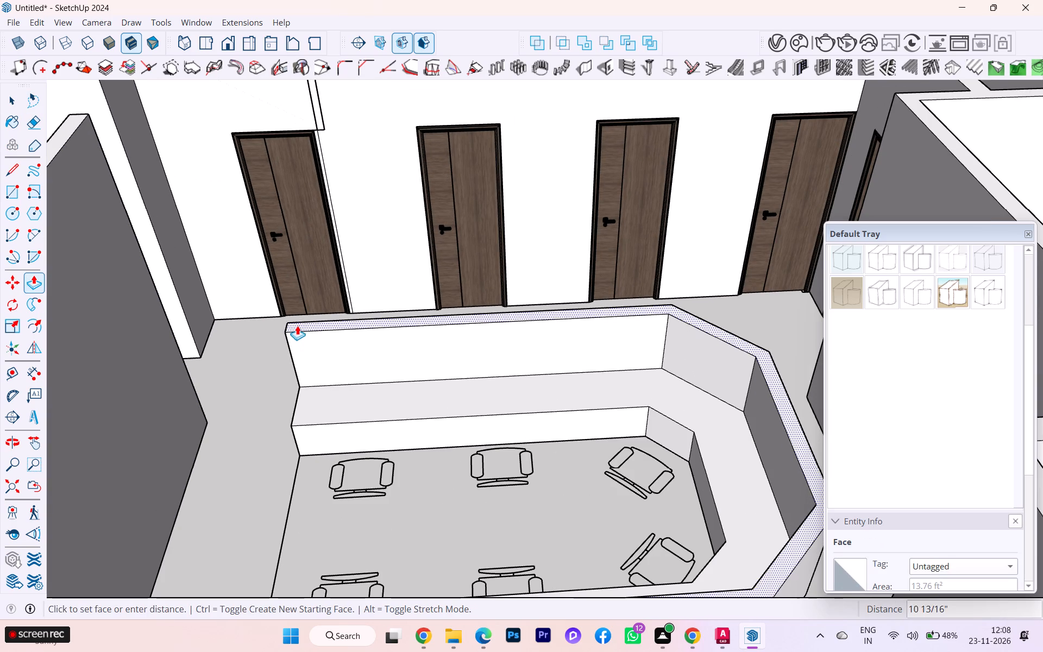
type("1'")
key("Return")
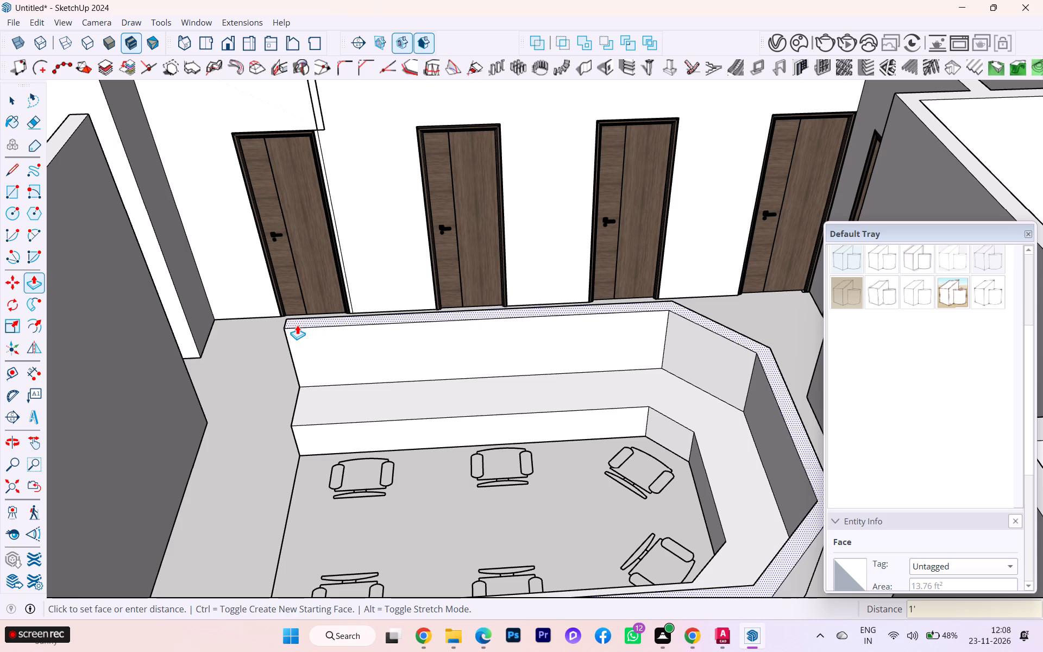
Push/Pull the counter's top face inside the border up about another 1'3 15/16", and deselect it.
left_click(318, 393)
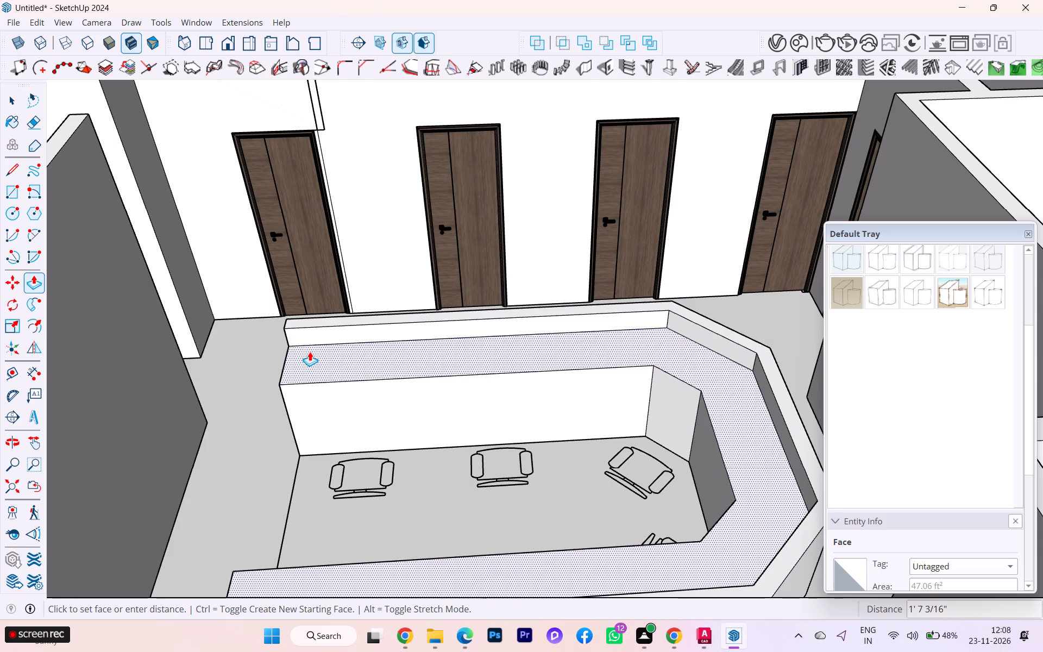
left_click(307, 360)
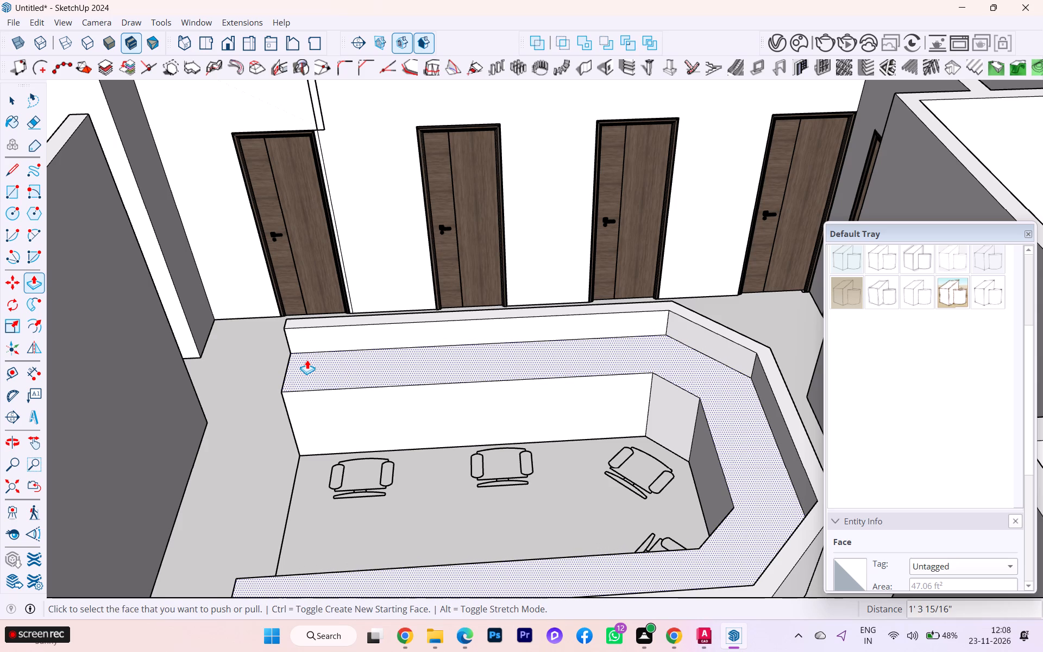
scroll(406, 332, "down", 8)
scroll(473, 330, "up", 1)
scroll(475, 330, "down", 5)
scroll(493, 327, "up", 1)
scroll(493, 328, "down", 3)
middle_click_drag(374, 322, 769, 355)
scroll(500, 238, "down", 4)
left_click(9, 98)
left_click(191, 156)
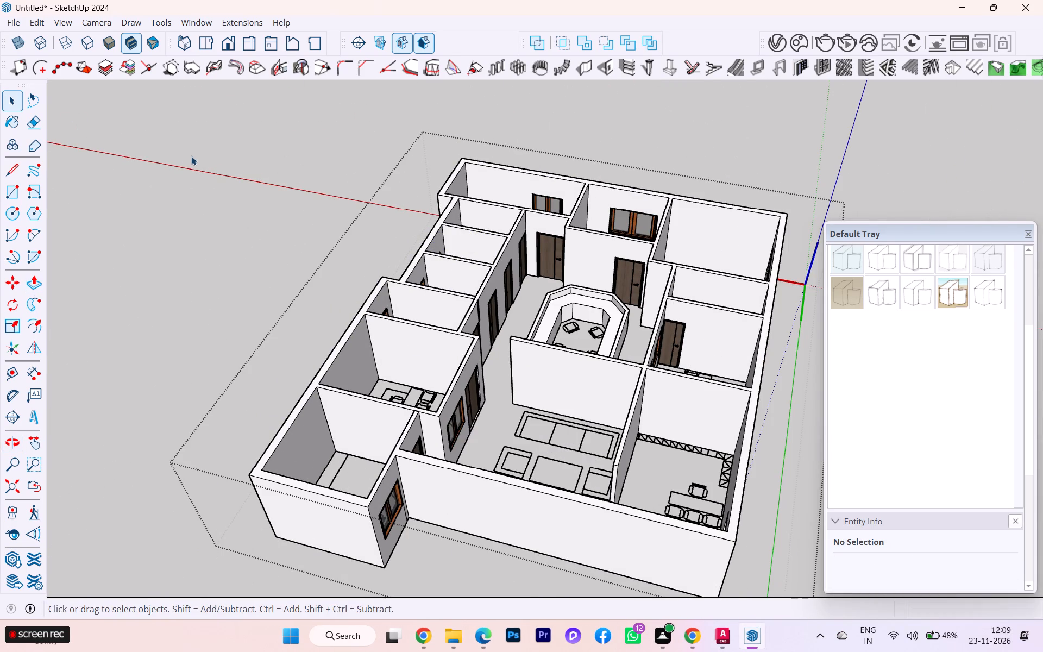
Examine the central counter and the surrounding rooms, toilets and conference room from above and from several sides.
scroll(629, 334, "up", 5)
scroll(587, 297, "down", 3)
scroll(587, 297, "up", 1)
scroll(586, 297, "down", 1)
scroll(586, 297, "up", 2)
scroll(586, 297, "down", 1)
scroll(586, 297, "up", 1)
middle_click_drag(562, 305, 634, 336)
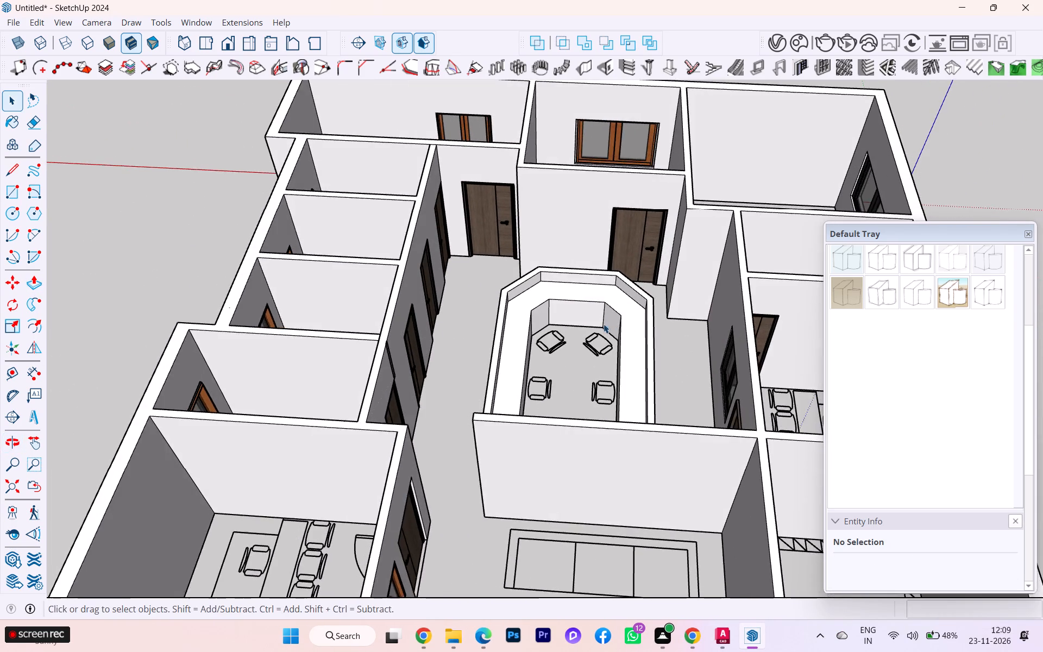
scroll(603, 324, "up", 2)
left_click(560, 305)
double_click(560, 304)
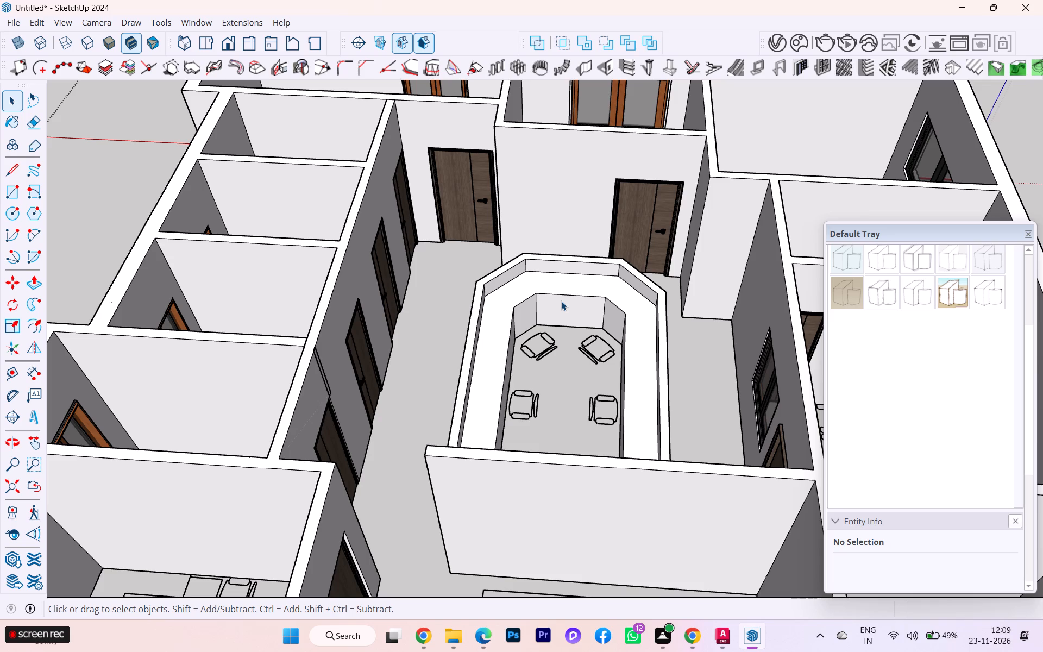
scroll(528, 334, "up", 6)
scroll(504, 218, "down", 3)
middle_click_drag(496, 230, 519, 324)
scroll(473, 135, "down", 2)
scroll(470, 136, "up", 1)
scroll(470, 136, "down", 4)
scroll(470, 136, "up", 3)
scroll(470, 136, "down", 1)
scroll(470, 136, "up", 4)
scroll(470, 137, "down", 5)
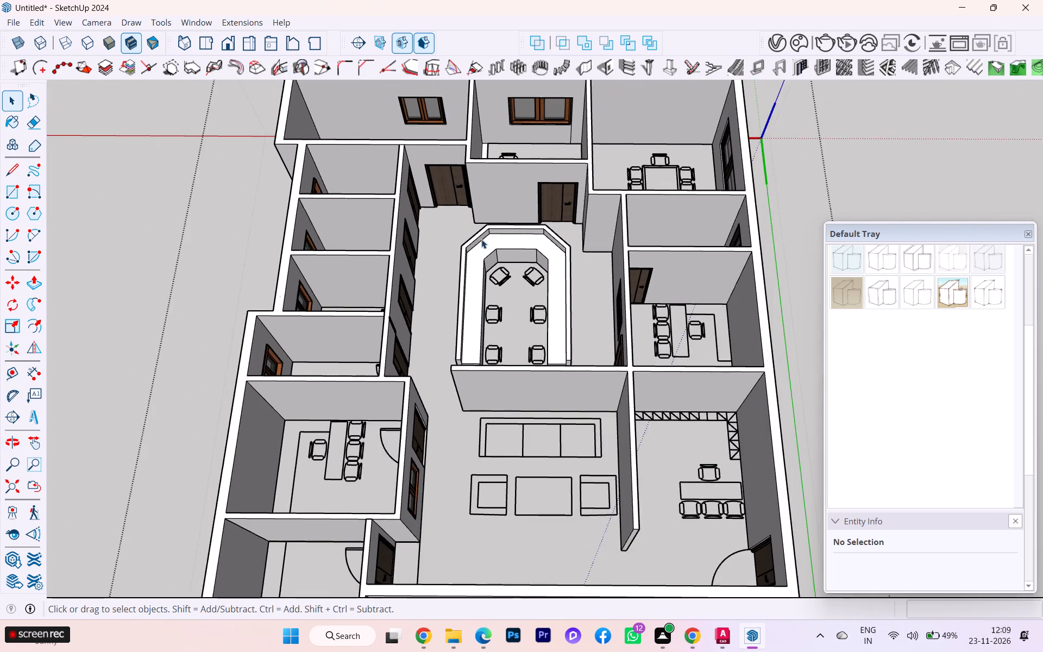
scroll(483, 241, "down", 1)
scroll(482, 241, "up", 1)
scroll(482, 242, "down", 2)
middle_click_drag(474, 241, 488, 311)
scroll(485, 122, "up", 7)
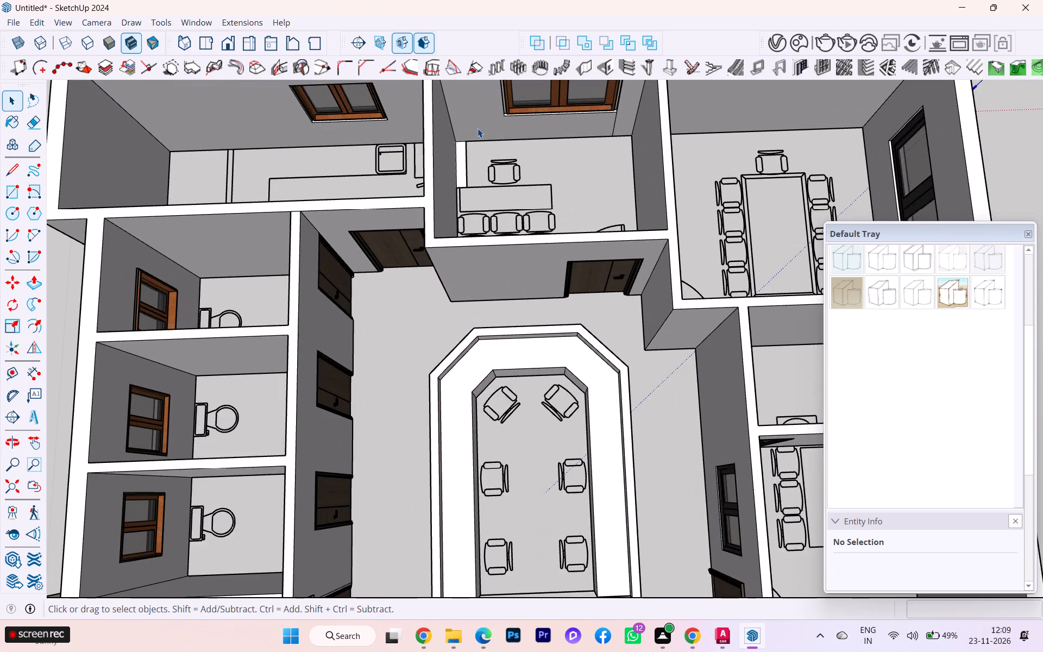
scroll(449, 147, "up", 3)
scroll(345, 134, "down", 1)
middle_click_drag(351, 131, 358, 186)
scroll(358, 186, "down", 1)
scroll(428, 178, "down", 1)
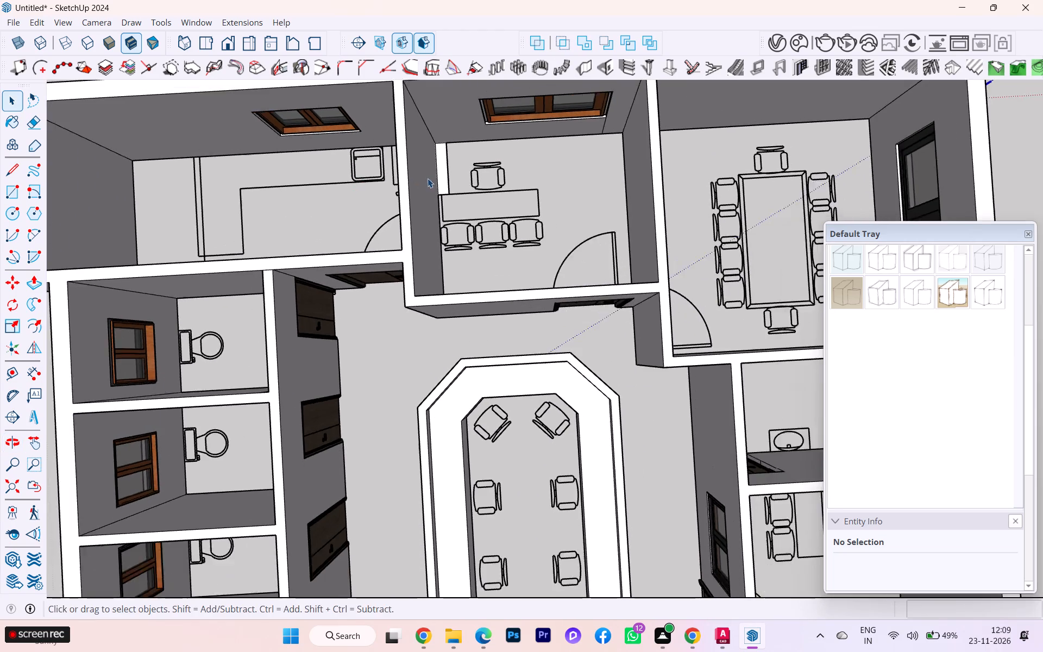
scroll(428, 178, "down", 1)
middle_click_drag(427, 180, 483, 74)
scroll(295, 114, "down", 5)
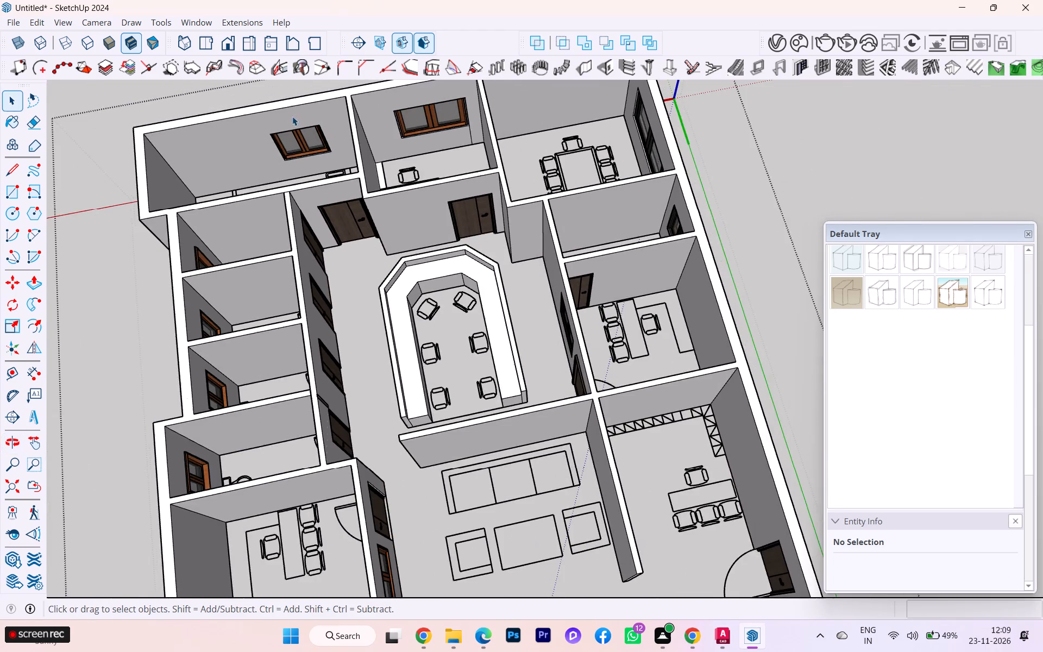
middle_click_drag(292, 116, 343, 58)
scroll(291, 123, "down", 2)
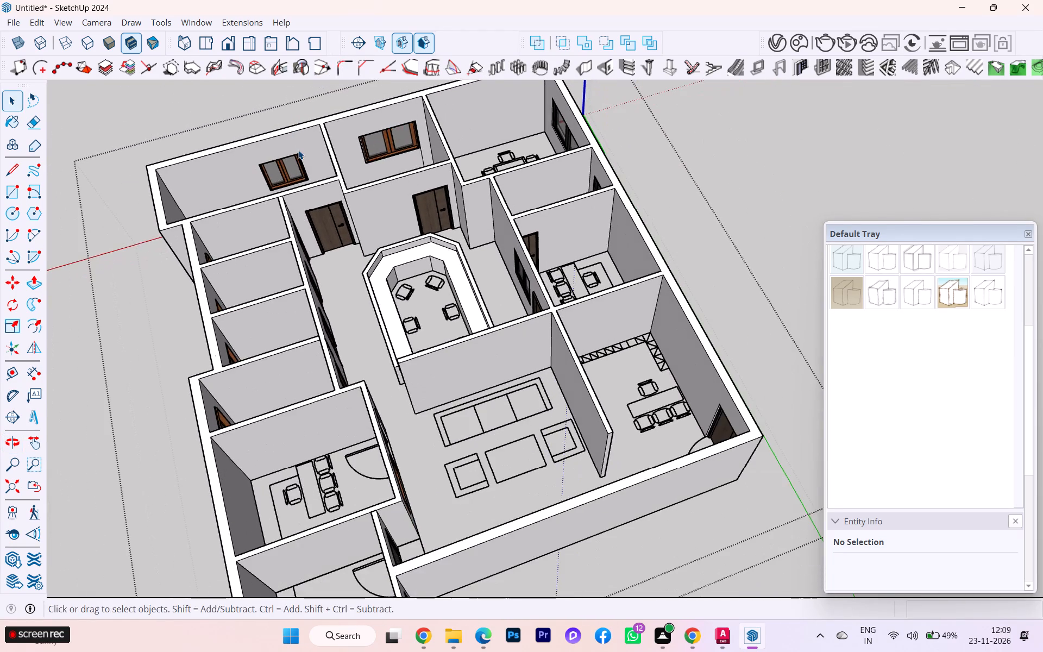
middle_click_drag(305, 154, 610, 210)
scroll(349, 247, "up", 6)
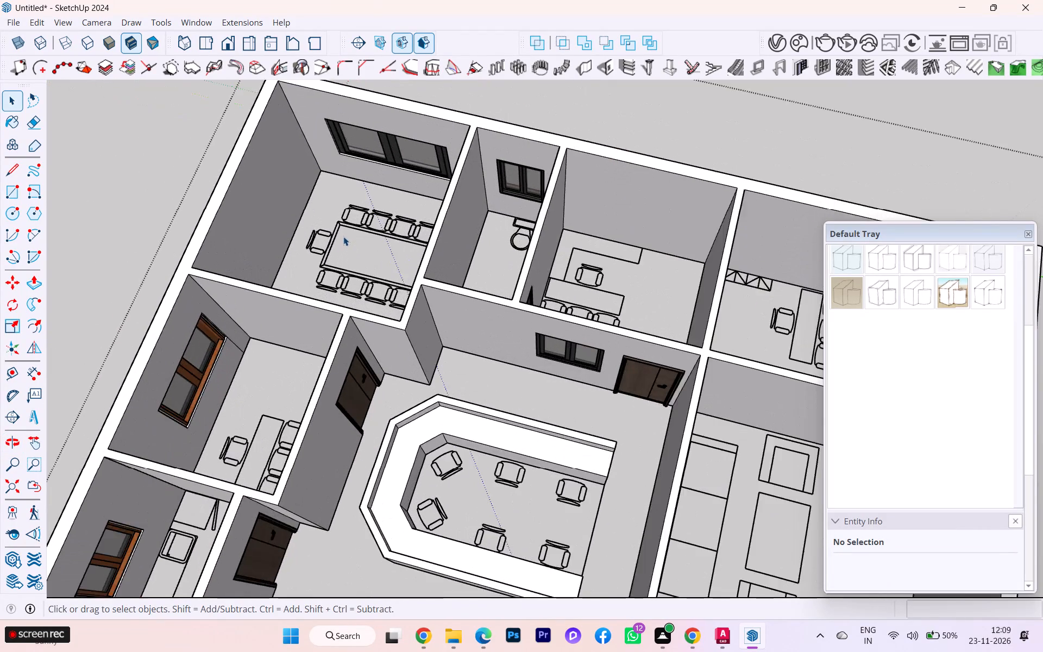
scroll(345, 234, "down", 1)
middle_click_drag(345, 233, 545, 191)
scroll(476, 189, "up", 2)
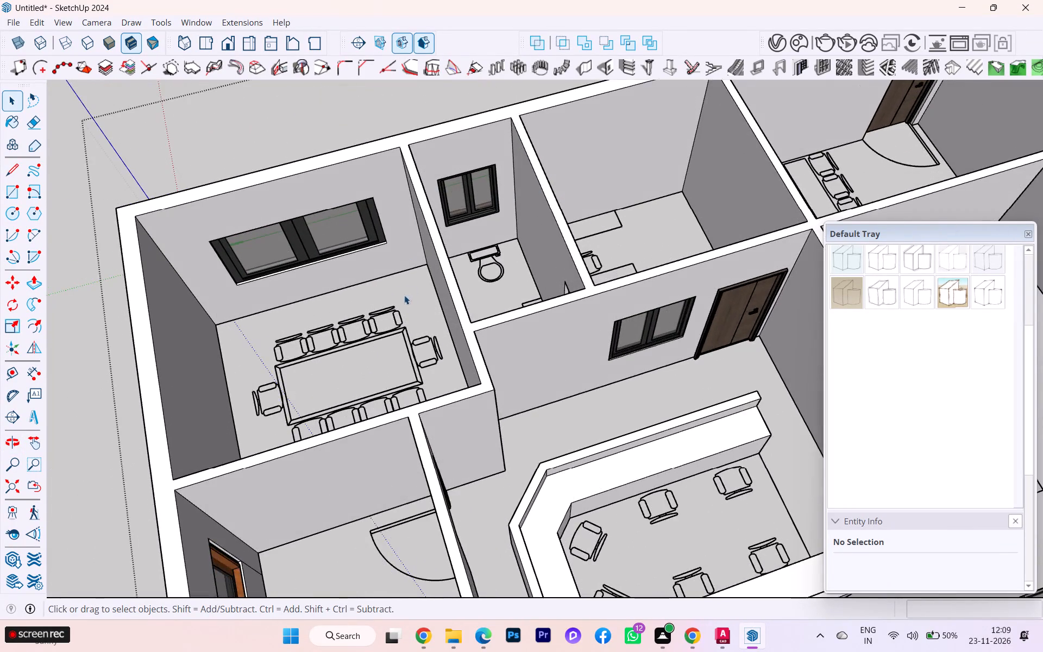
scroll(384, 406, "up", 2)
Switch to the AutoCAD office building plan and examine the conference, H.R. and pantry rooms with their door openings and the working-area counter.
left_click(718, 636)
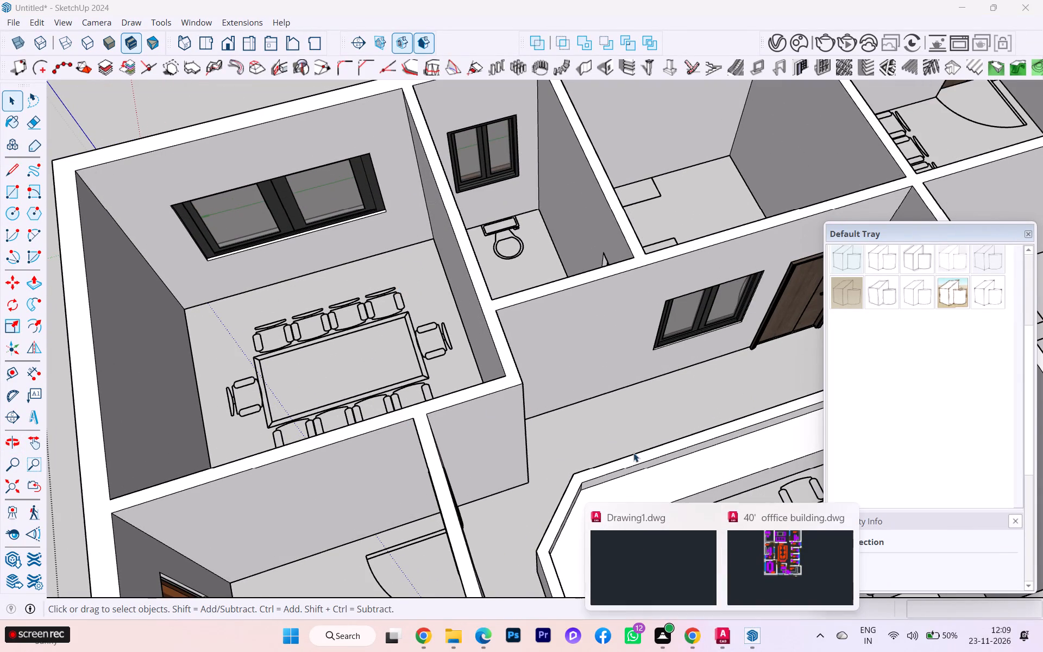
left_click(799, 580)
scroll(492, 382, "up", 3)
scroll(354, 168, "down", 1)
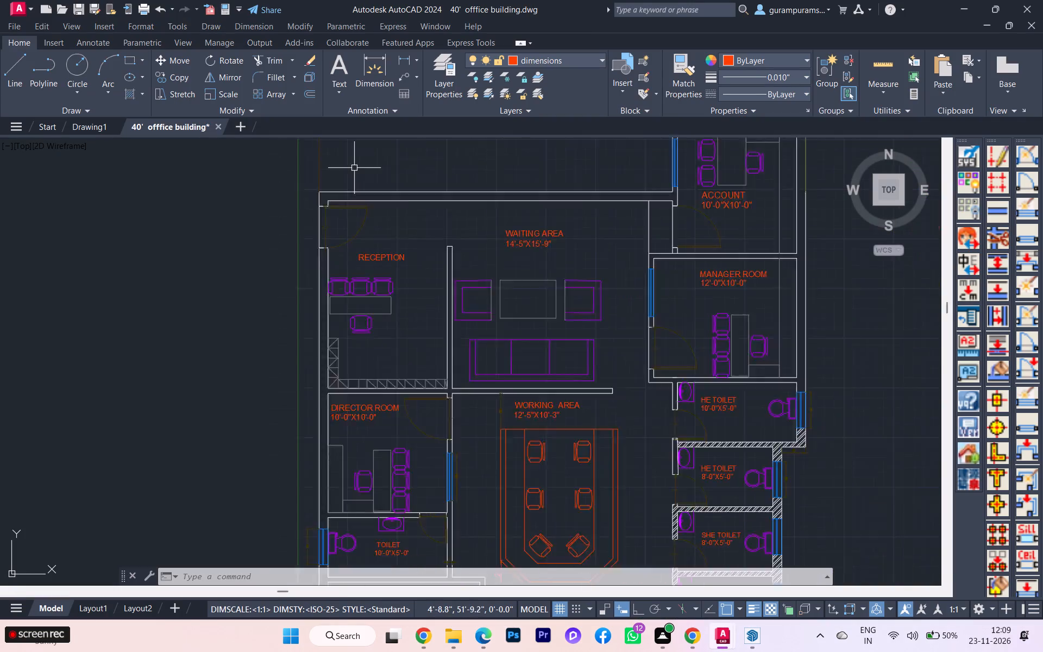
scroll(354, 168, "down", 1)
scroll(409, 452, "up", 2)
scroll(434, 261, "down", 2)
scroll(469, 347, "up", 2)
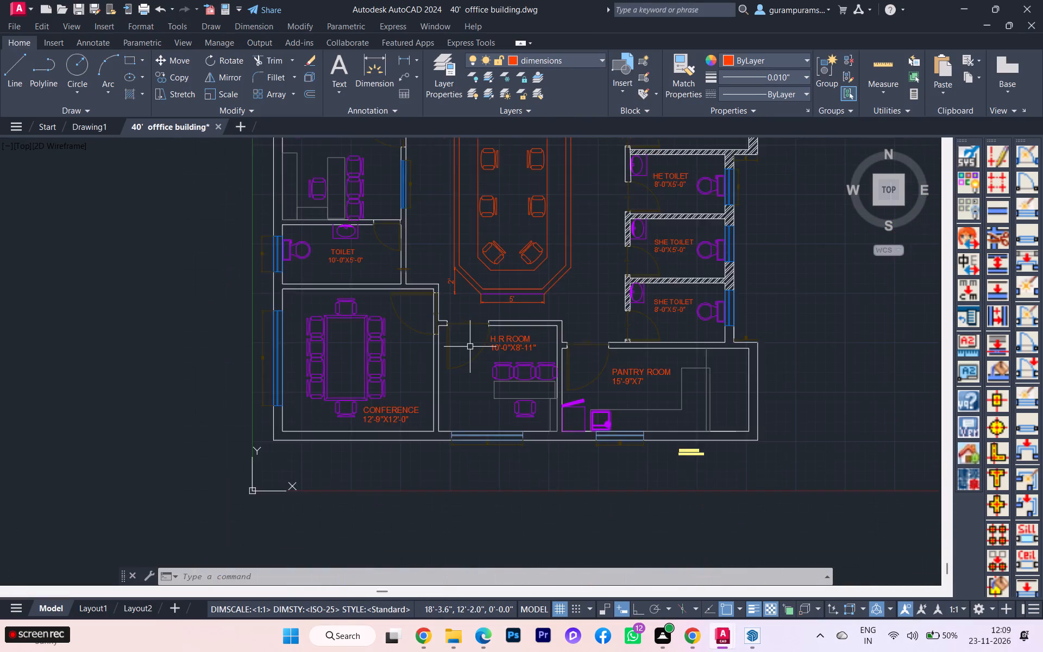
scroll(469, 339, "up", 2)
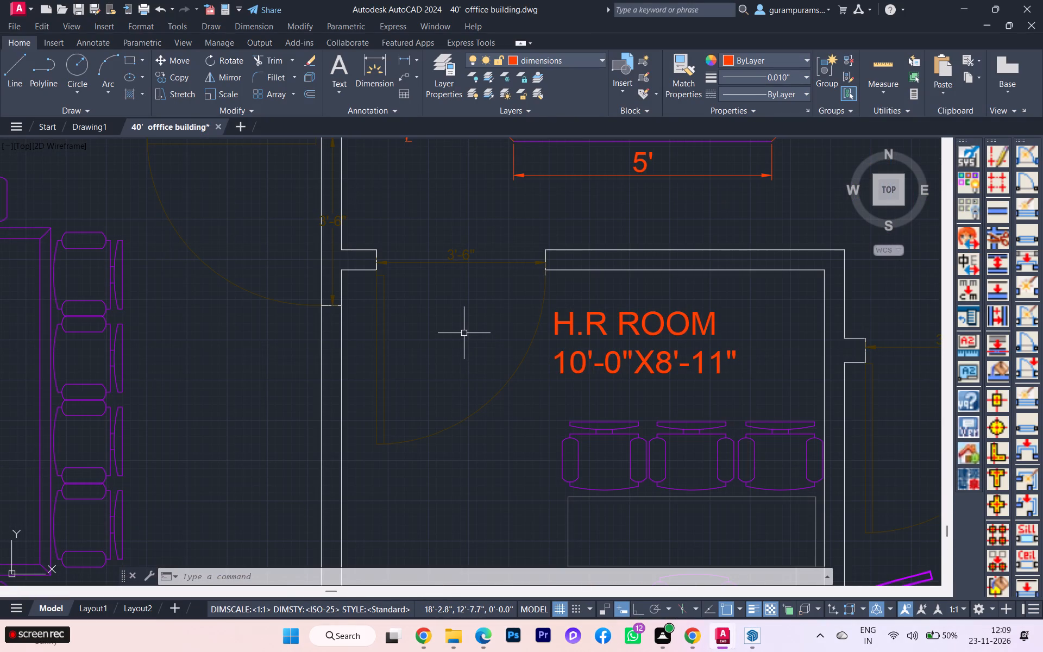
scroll(464, 333, "down", 2)
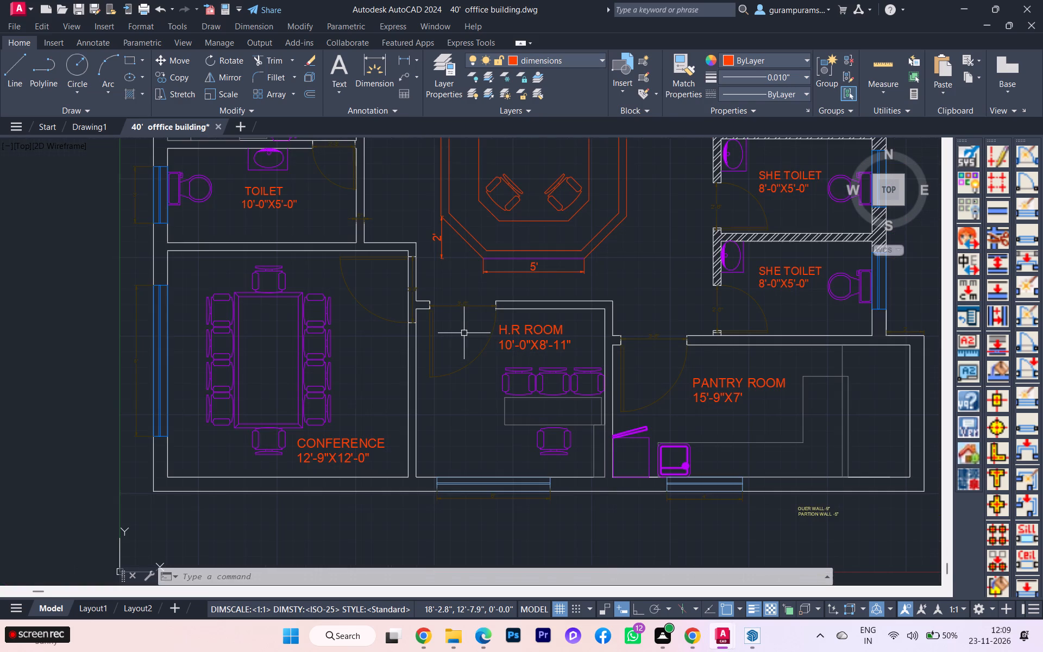
scroll(464, 333, "up", 1)
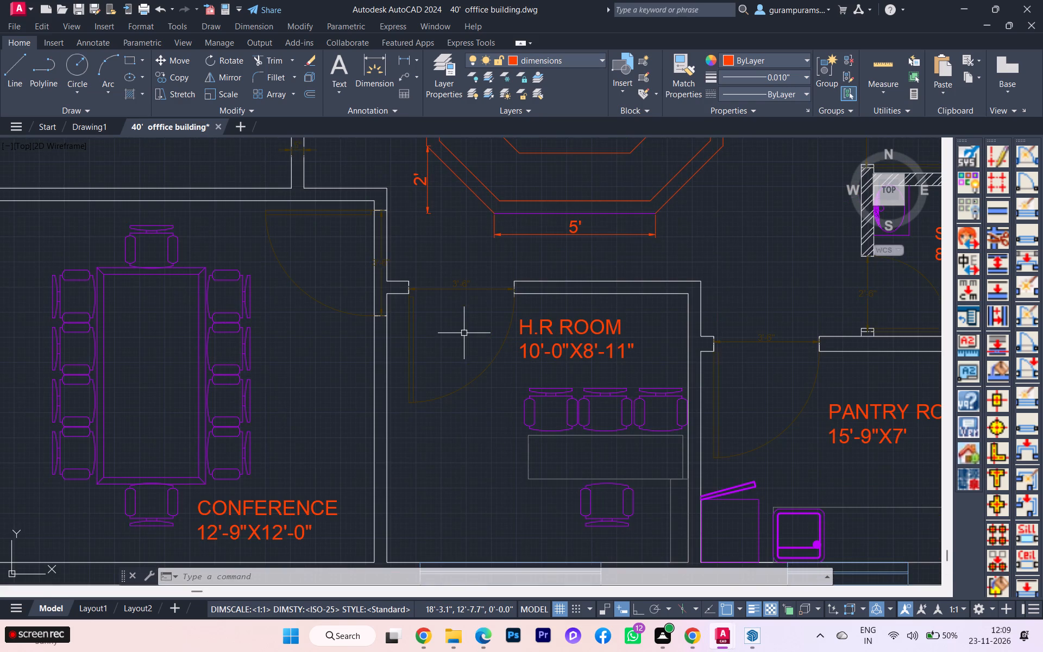
scroll(464, 333, "down", 1)
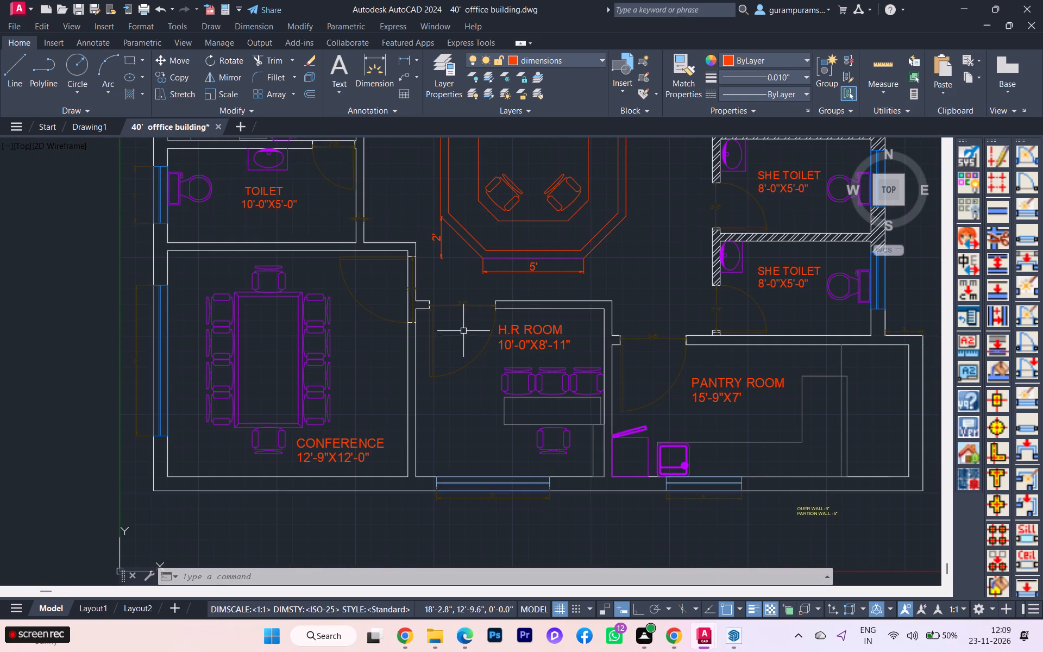
scroll(463, 328, "down", 1)
scroll(463, 328, "up", 1)
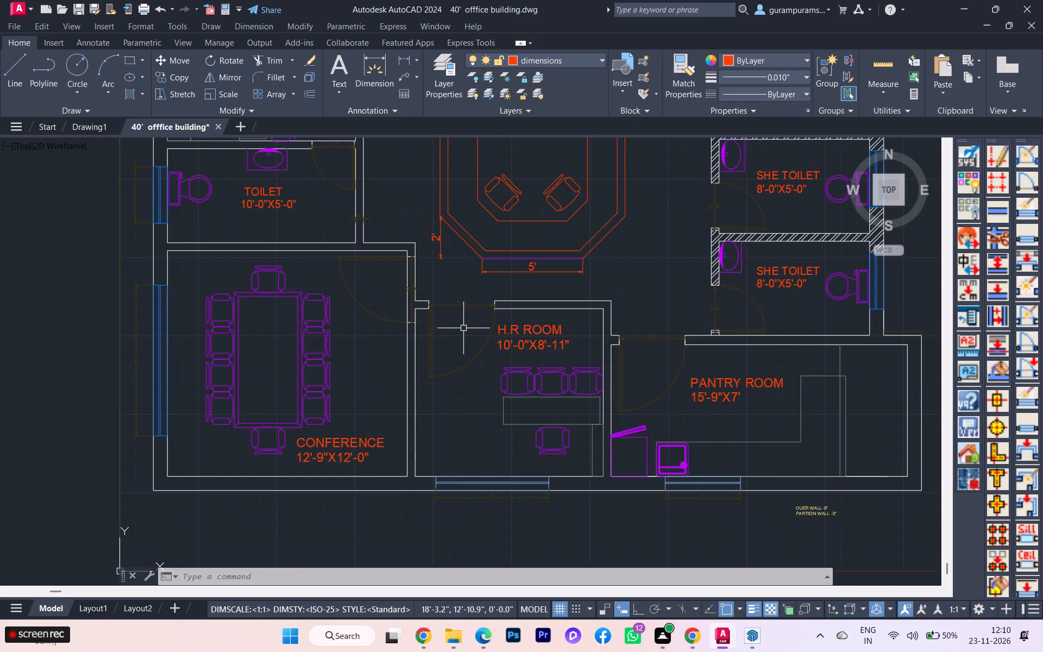
scroll(429, 232, "up", 2)
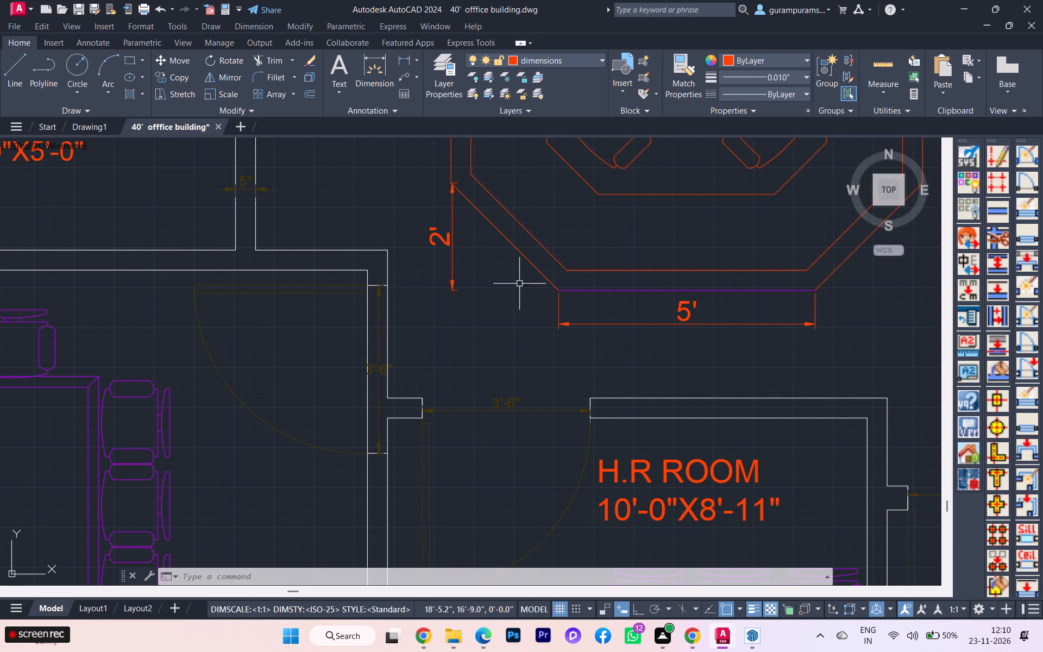
scroll(363, 252, "down", 2)
scroll(350, 294, "up", 2)
scroll(493, 256, "down", 1)
scroll(394, 184, "up", 1)
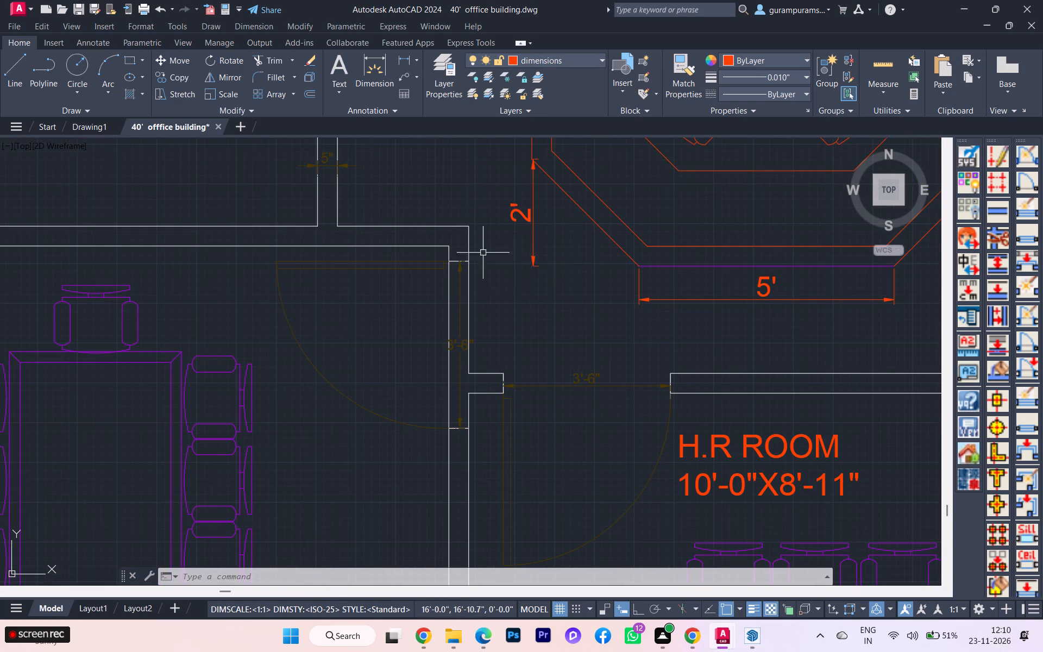
scroll(442, 229, "down", 2)
scroll(387, 210, "down", 2)
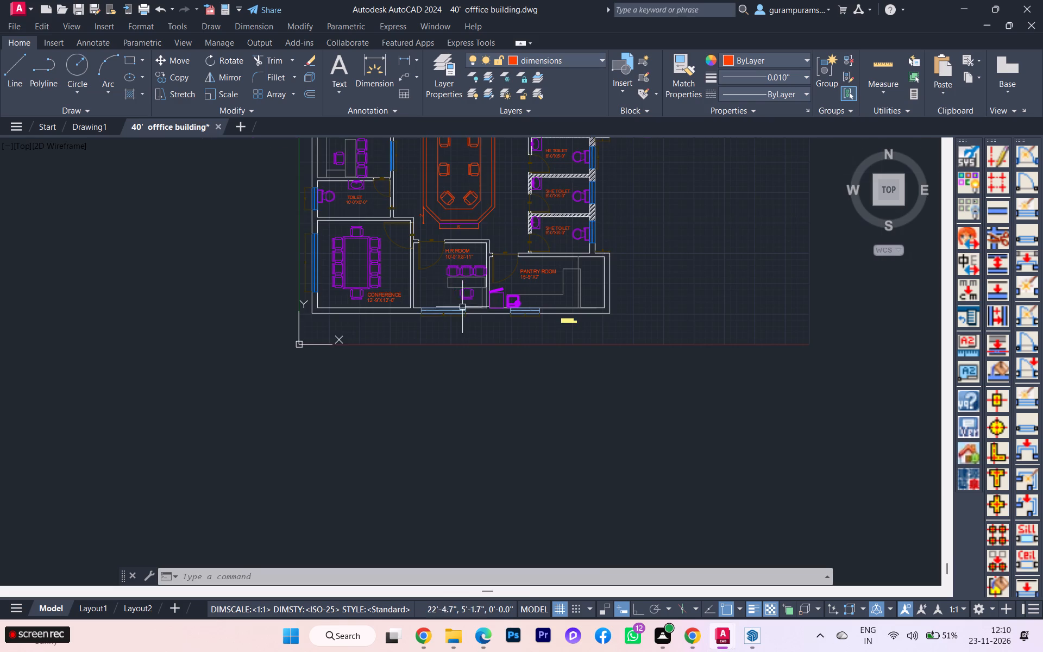
scroll(460, 307, "up", 2)
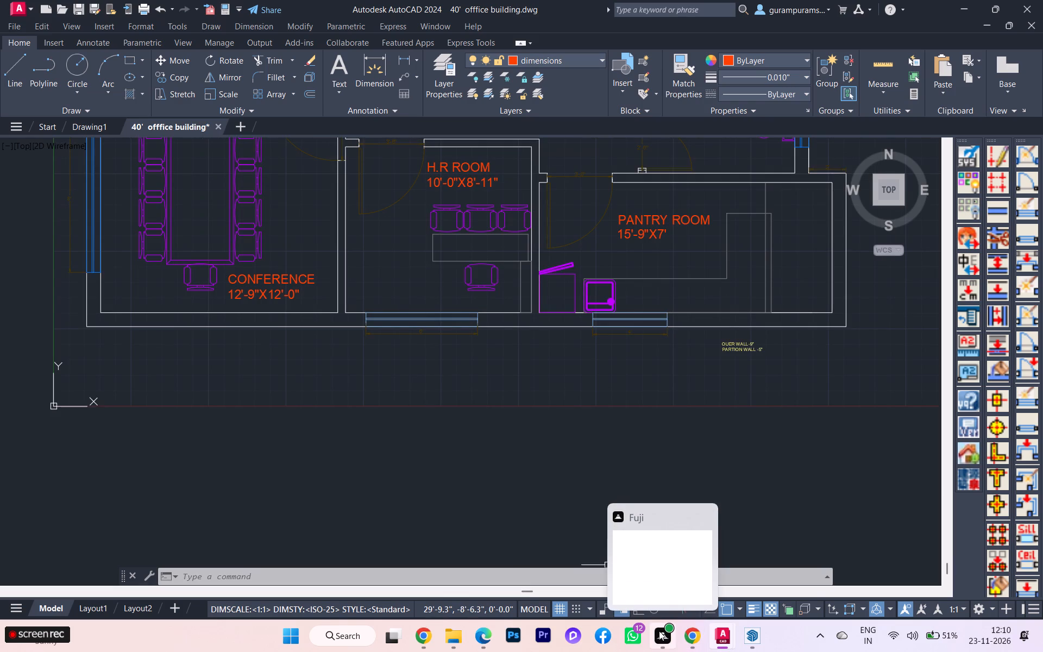
Examine the overall office plan, including the reception entrance door, waiting area and director room.
left_click(756, 541)
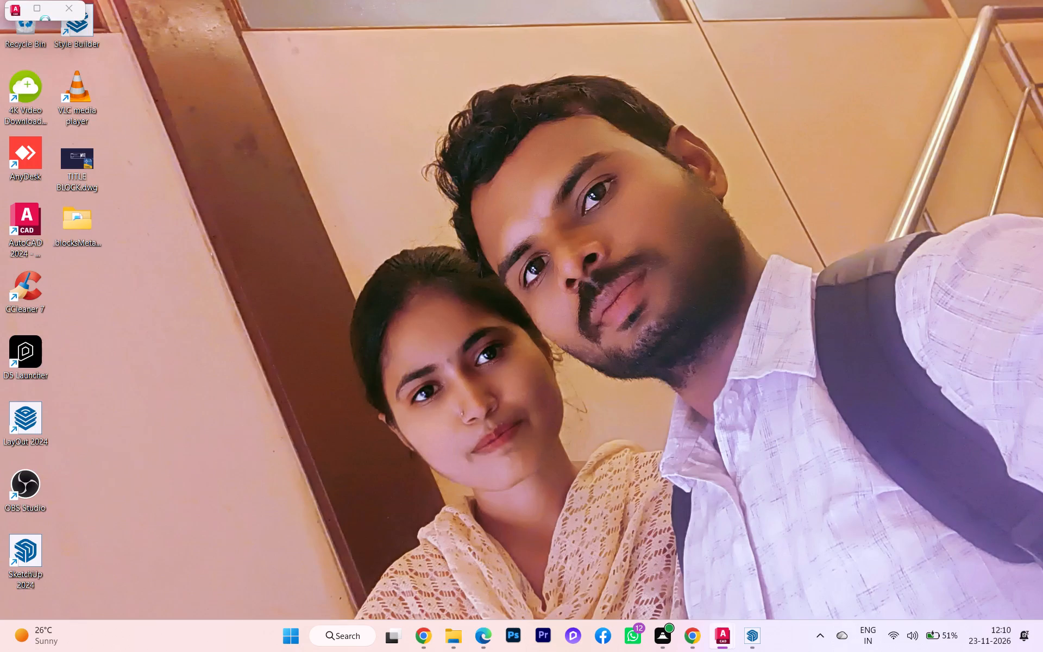
scroll(640, 510, "down", 4)
scroll(643, 512, "up", 1)
scroll(573, 291, "up", 2)
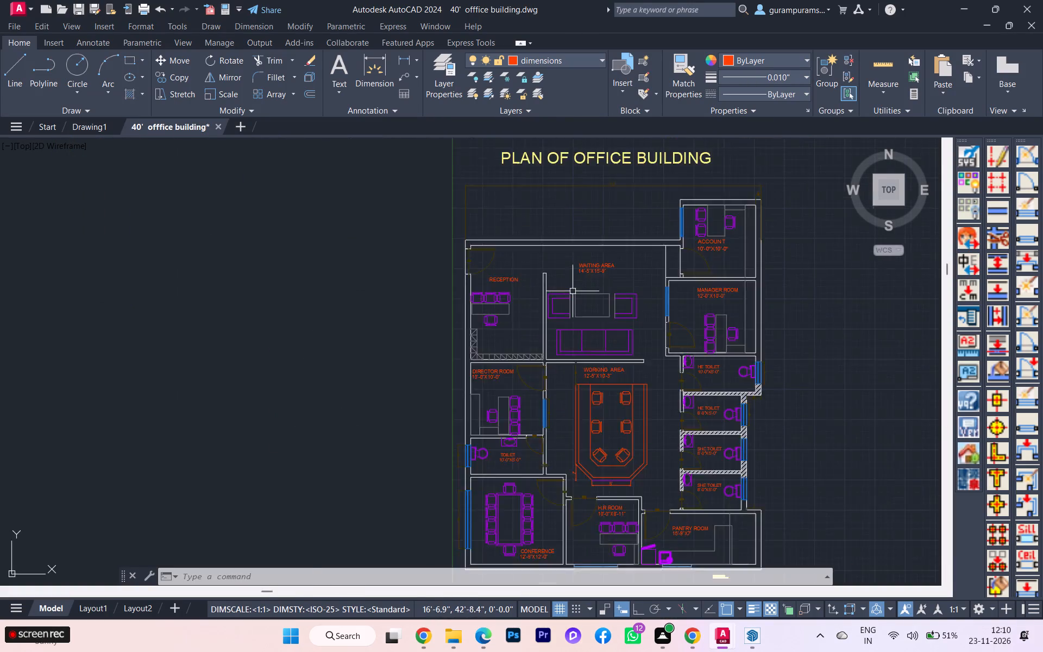
scroll(573, 291, "up", 1)
scroll(385, 209, "down", 3)
scroll(430, 268, "up", 2)
scroll(499, 269, "down", 2)
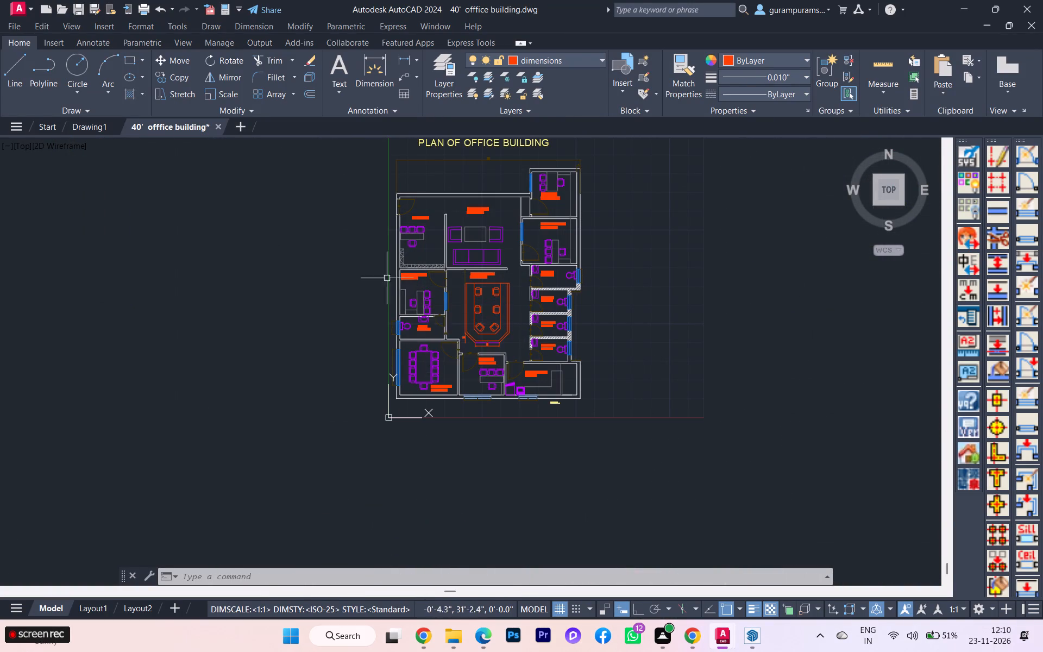
scroll(392, 253, "up", 3)
scroll(422, 261, "down", 2)
scroll(444, 155, "up", 3)
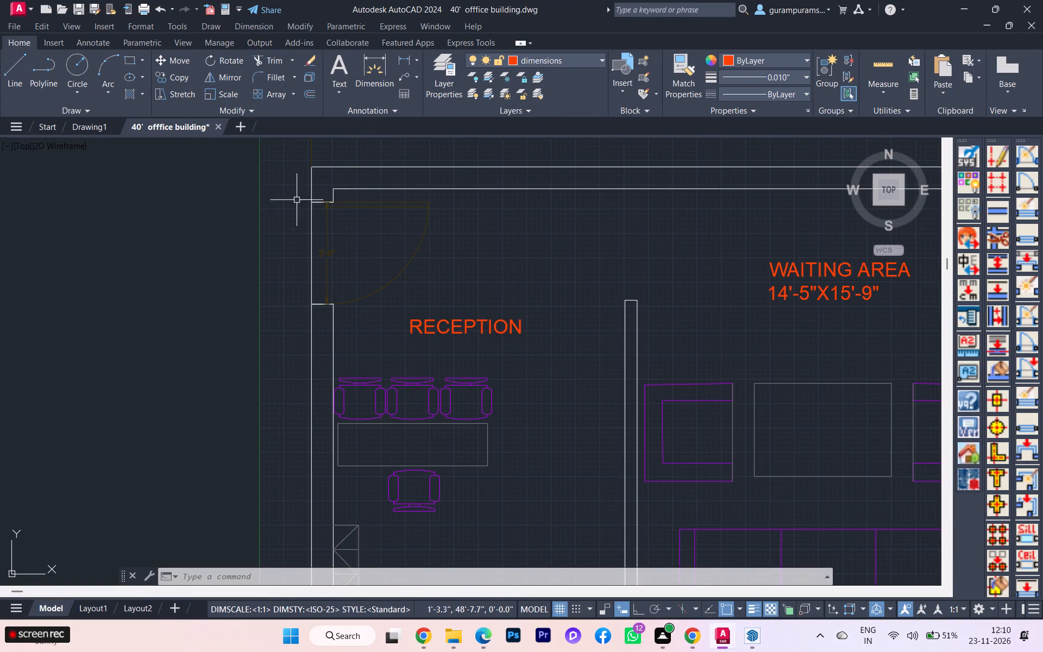
scroll(254, 189, "down", 2)
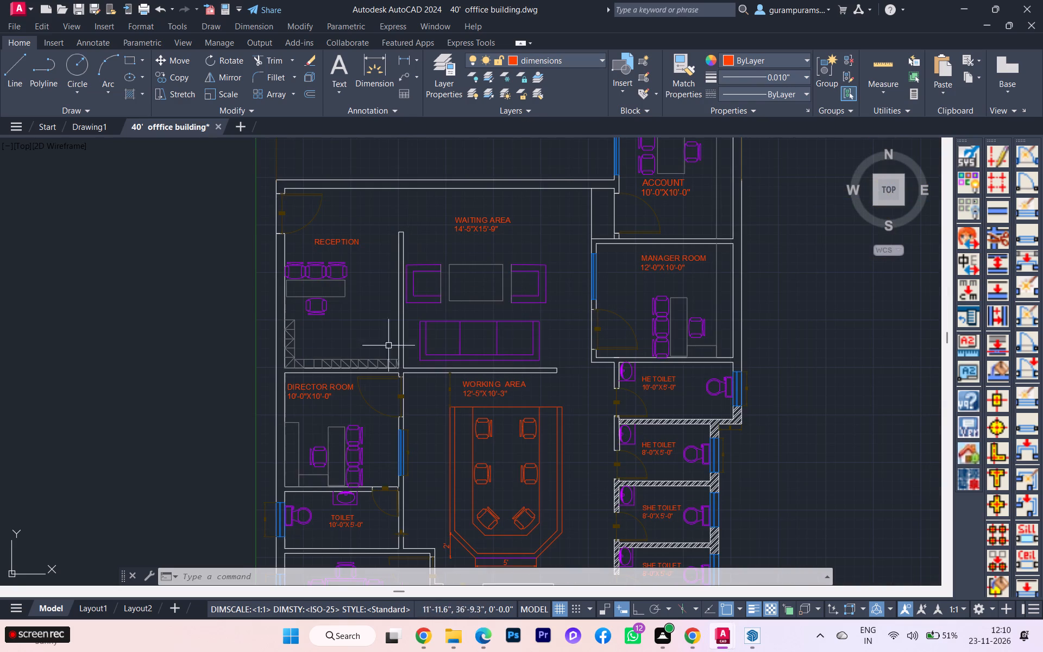
scroll(474, 253, "down", 1)
scroll(419, 467, "up", 3)
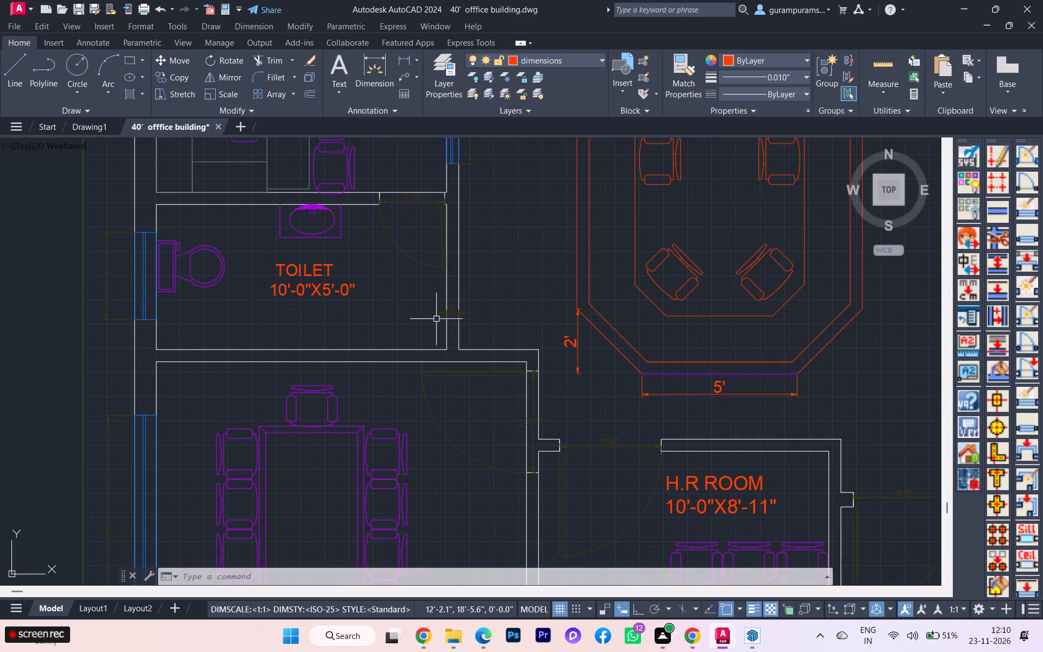
Examine the plan's wall corner and door openings between the toilet, conference room, H.R. room and working area.
scroll(438, 310, "down", 1)
scroll(506, 394, "up", 2)
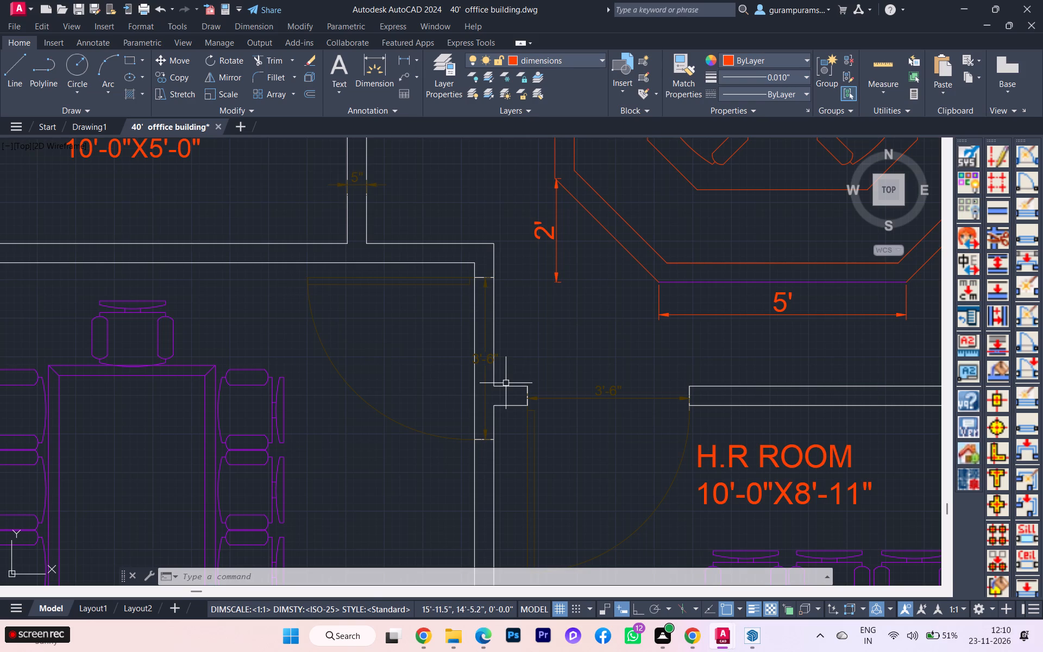
scroll(498, 388, "down", 4)
scroll(495, 391, "up", 1)
scroll(495, 391, "down", 1)
scroll(497, 374, "up", 2)
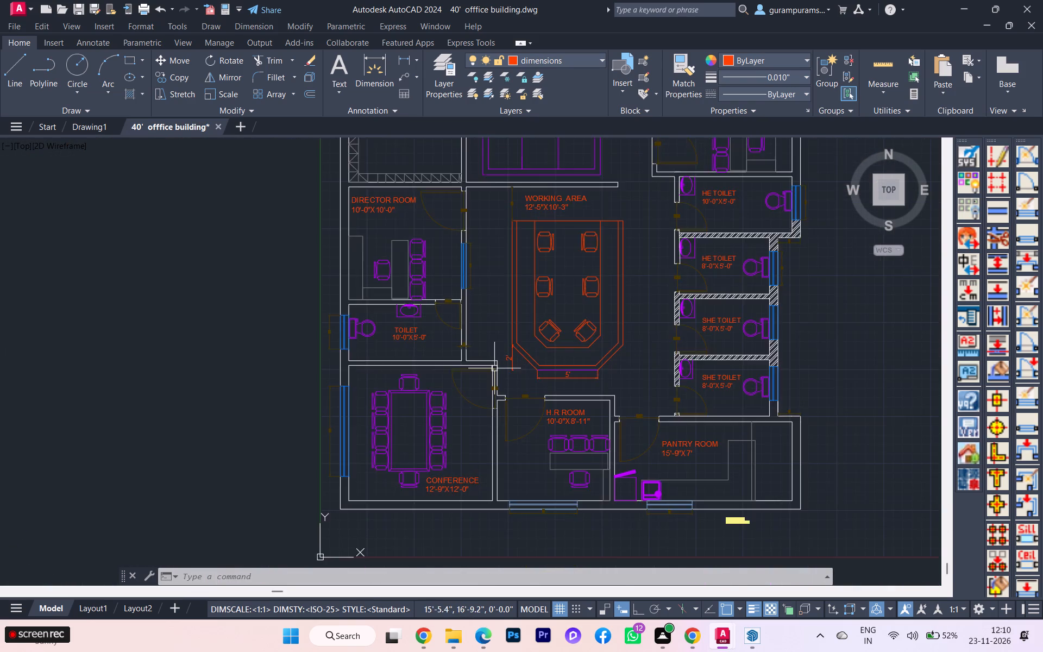
scroll(457, 309, "up", 1)
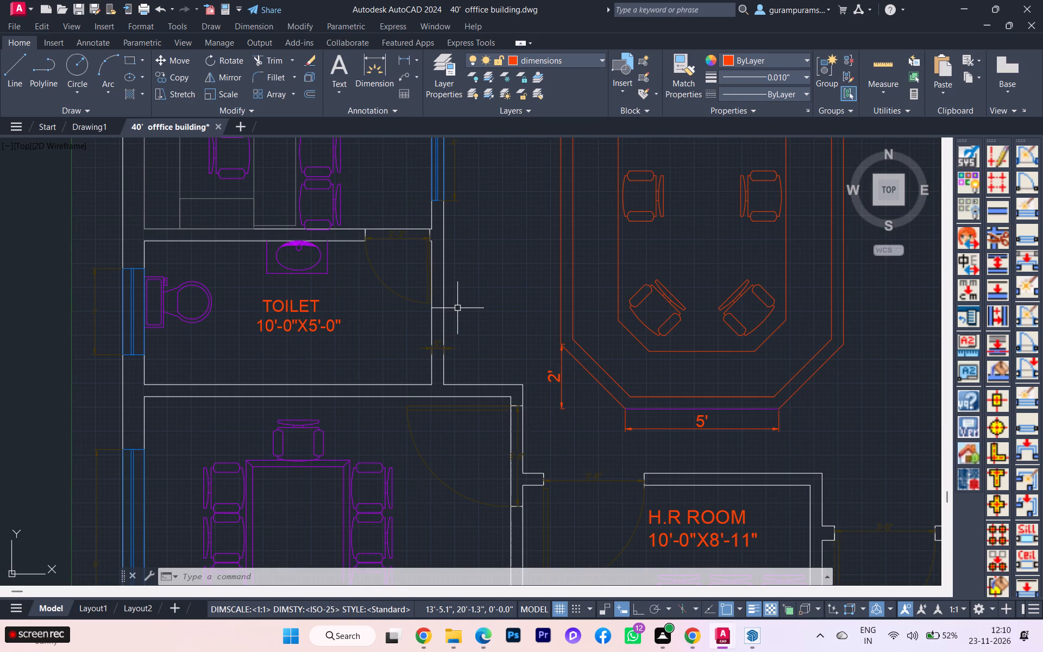
scroll(470, 270, "down", 1)
scroll(468, 300, "up", 1)
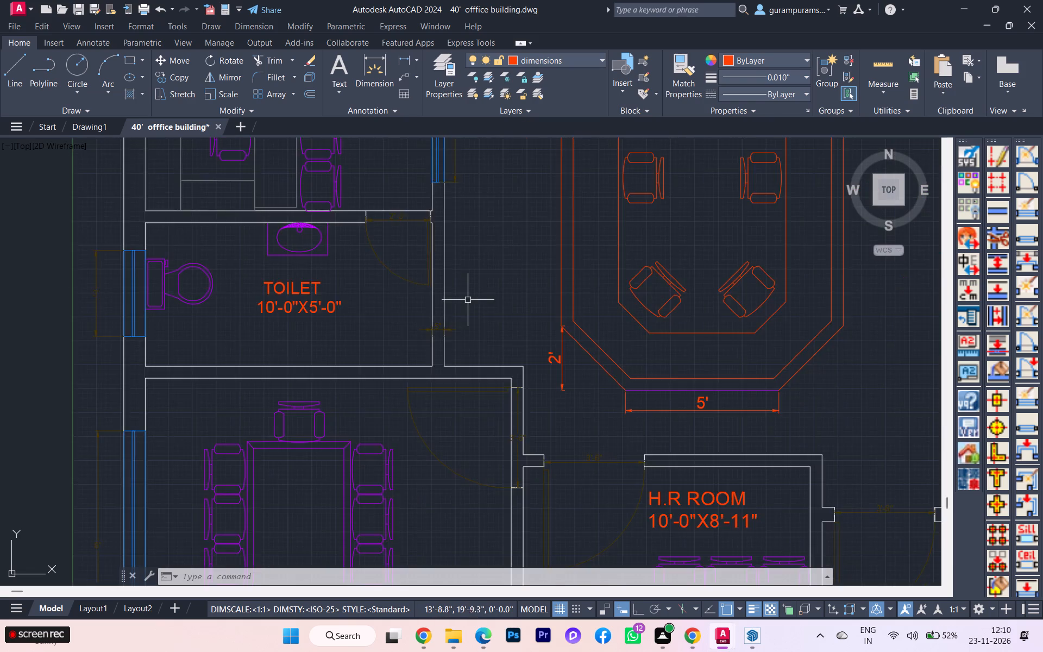
scroll(468, 300, "up", 1)
scroll(460, 292, "down", 2)
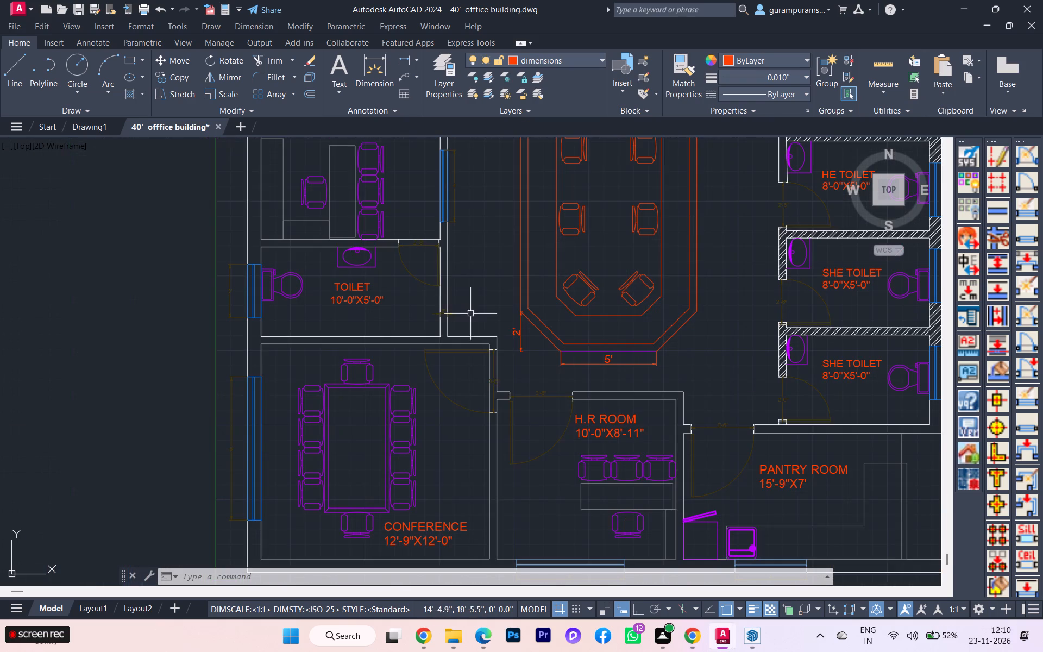
scroll(511, 376, "up", 3)
scroll(408, 291, "down", 3)
scroll(472, 392, "up", 1)
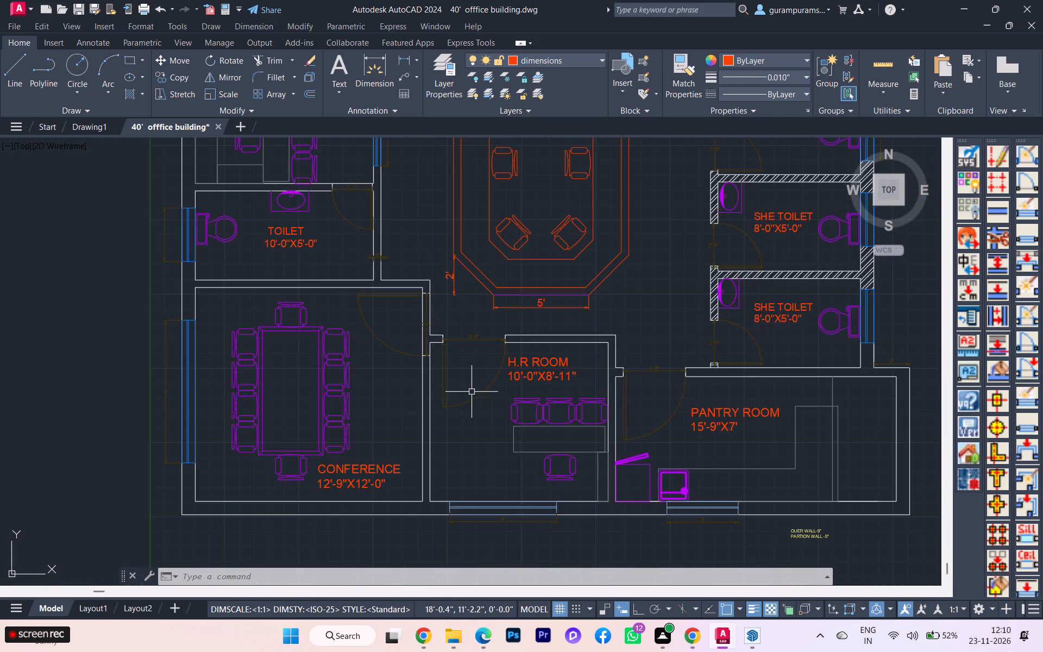
scroll(472, 392, "up", 1)
scroll(472, 384, "down", 2)
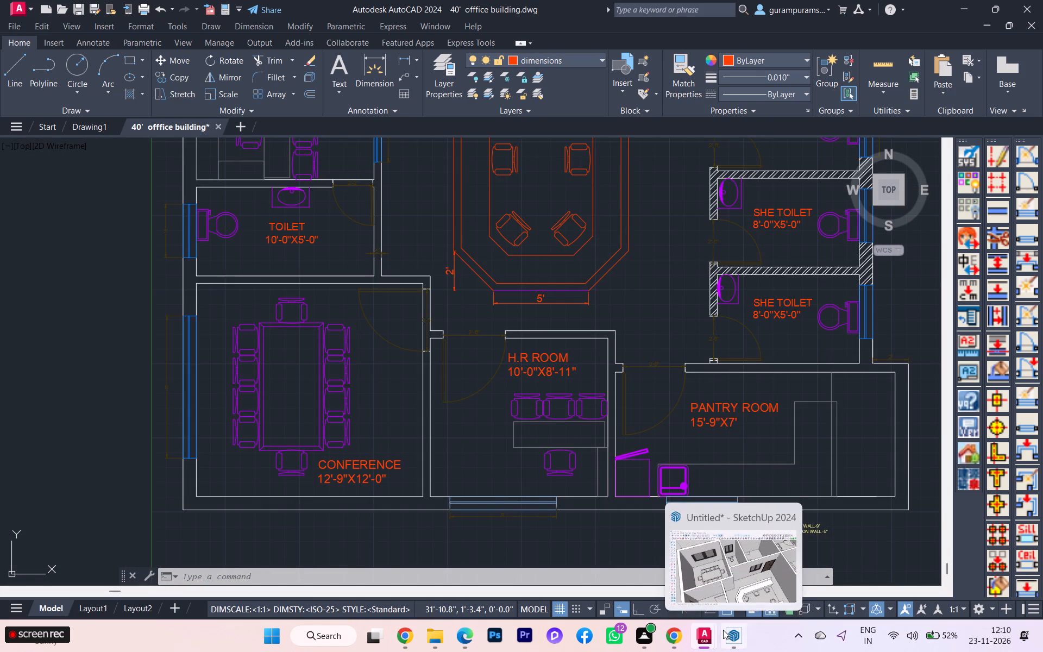
Switch back to SketchUp and examine the walls where the conference room and H.R. room meet the central hall.
left_click(739, 574)
scroll(446, 284, "down", 9)
scroll(460, 401, "up", 1)
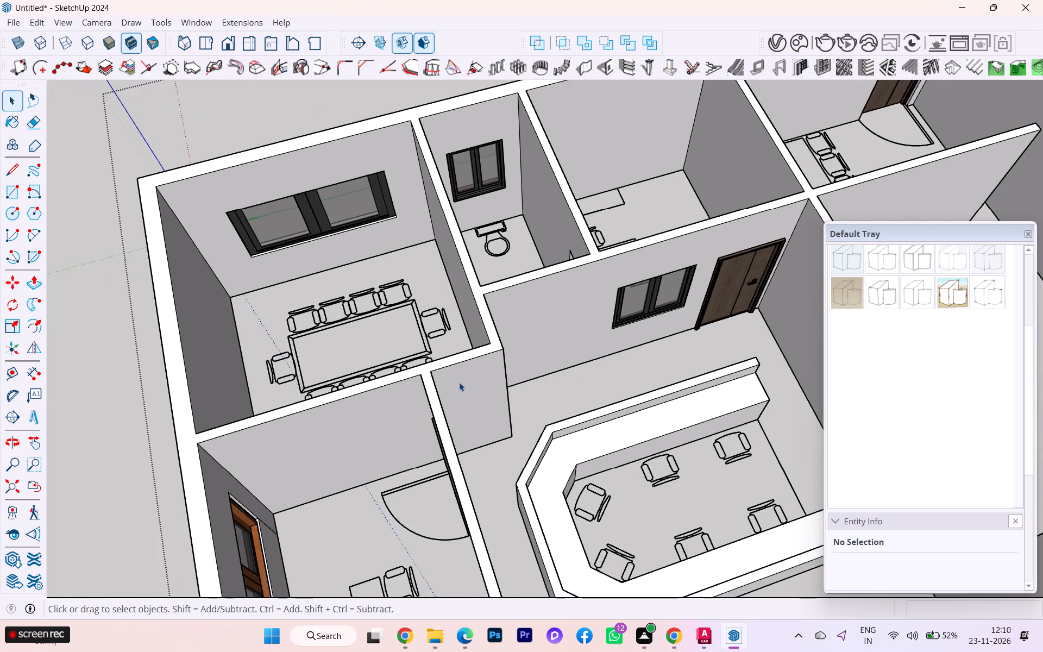
scroll(459, 381, "down", 1)
middle_click_drag(458, 380, 380, 368)
scroll(415, 338, "up", 2)
scroll(415, 338, "down", 1)
scroll(415, 338, "up", 1)
scroll(449, 370, "up", 3)
scroll(450, 371, "down", 2)
scroll(451, 372, "up", 1)
middle_click_drag(444, 390, 431, 393)
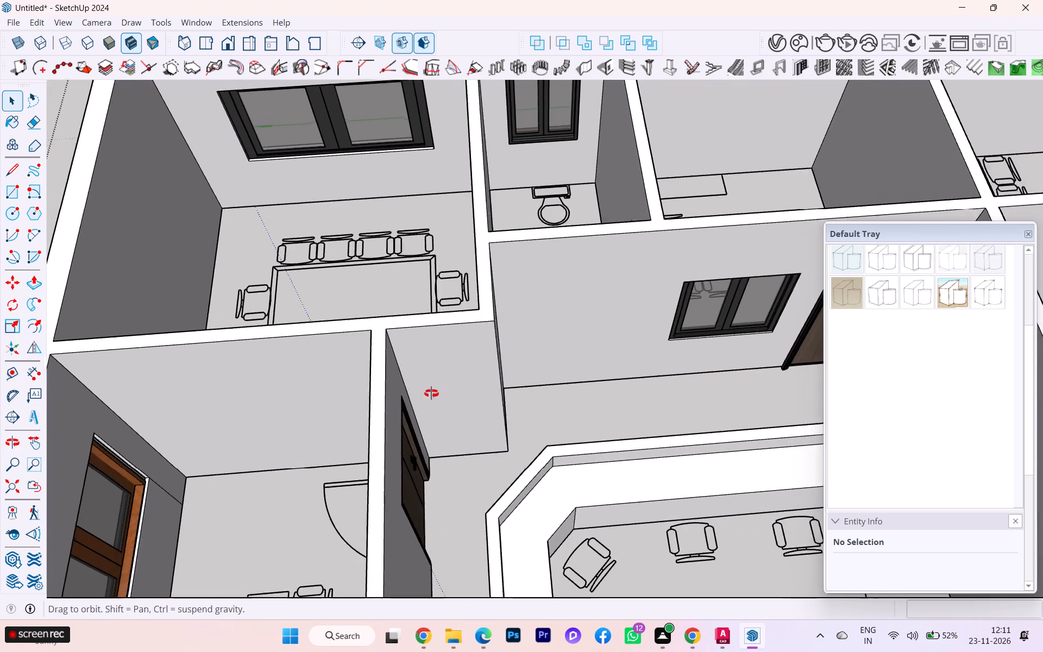
middle_click_drag(431, 393, 346, 380)
Dimension the H.R. room's inner width along the top of the wall it shares with the conference room, placing the dimension inside the room.
scroll(809, 289, "down", 9)
middle_click_drag(682, 293, 814, 287)
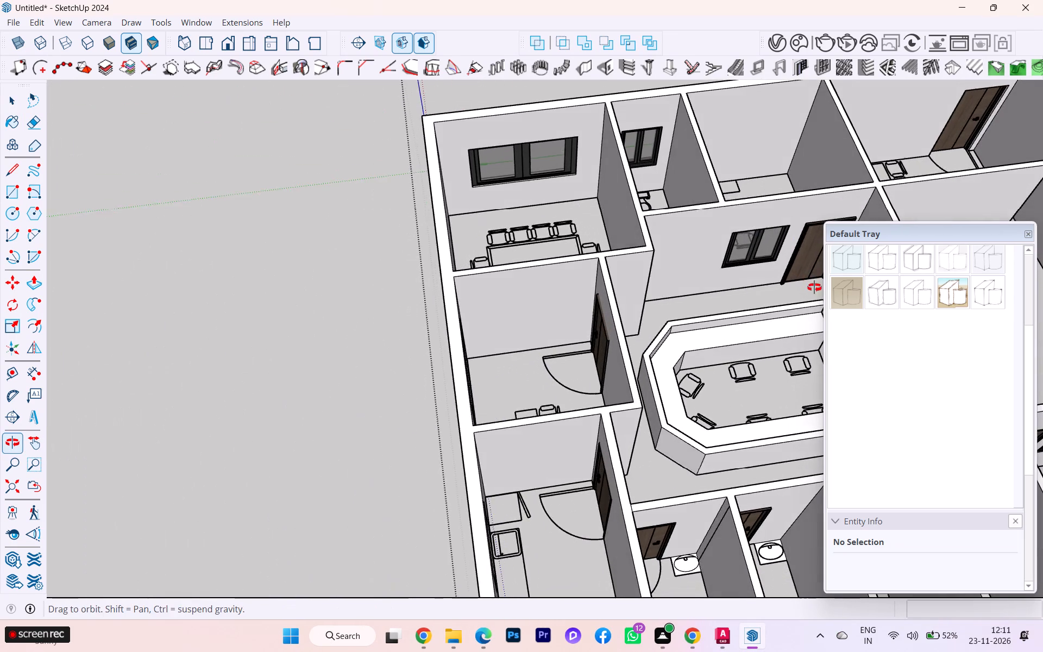
middle_click_drag(814, 287, 822, 301)
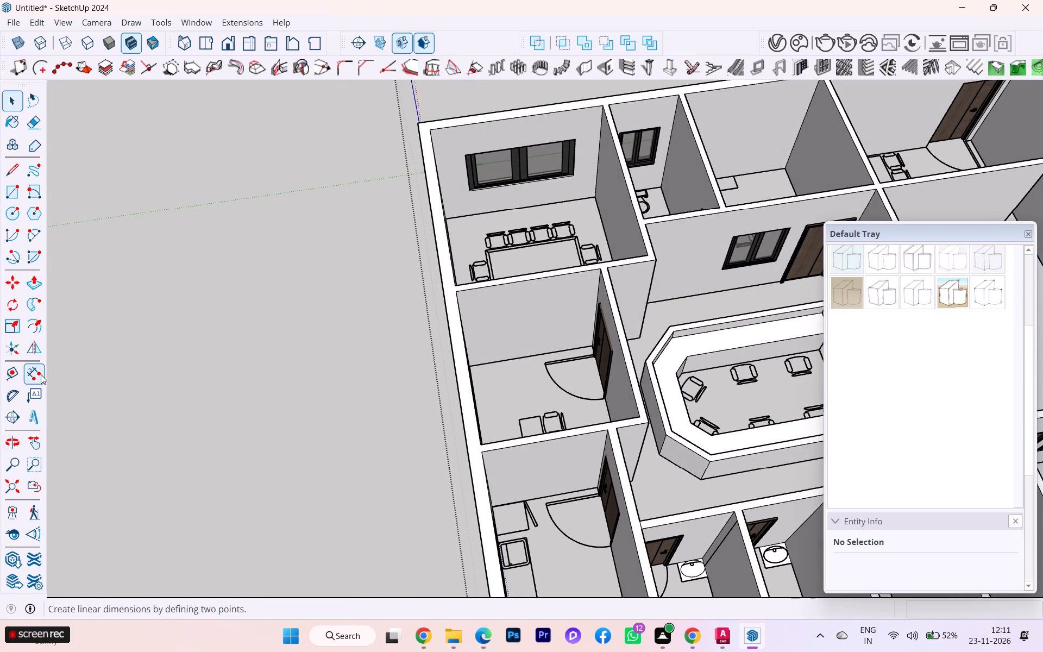
left_click(41, 374)
scroll(632, 336, "up", 2)
scroll(398, 279, "up", 2)
left_click(408, 278)
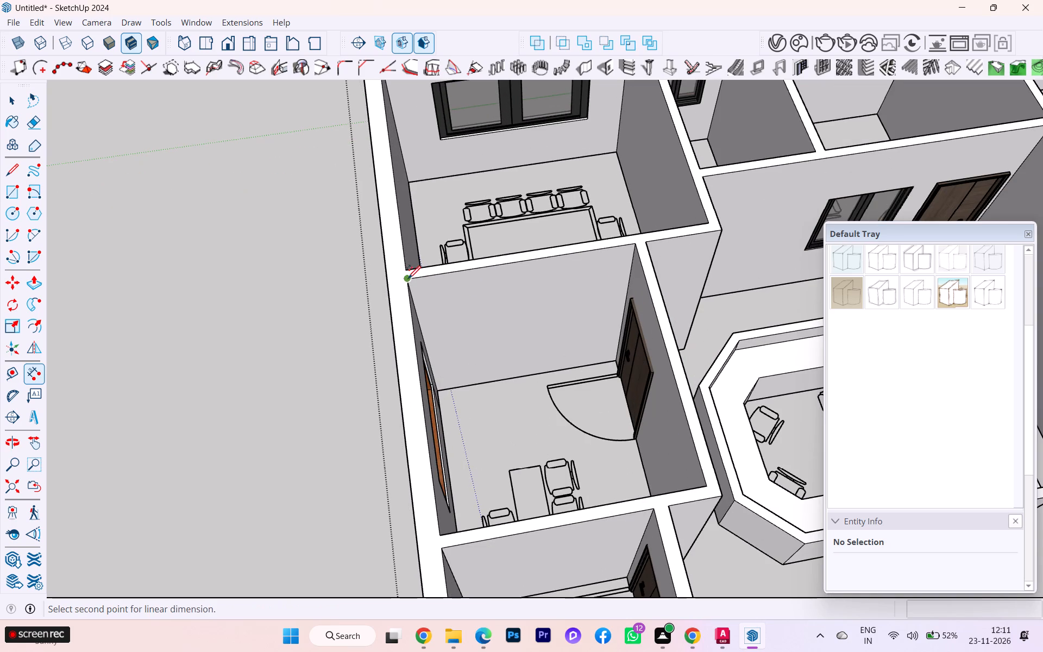
scroll(628, 246, "up", 2)
left_click(642, 243)
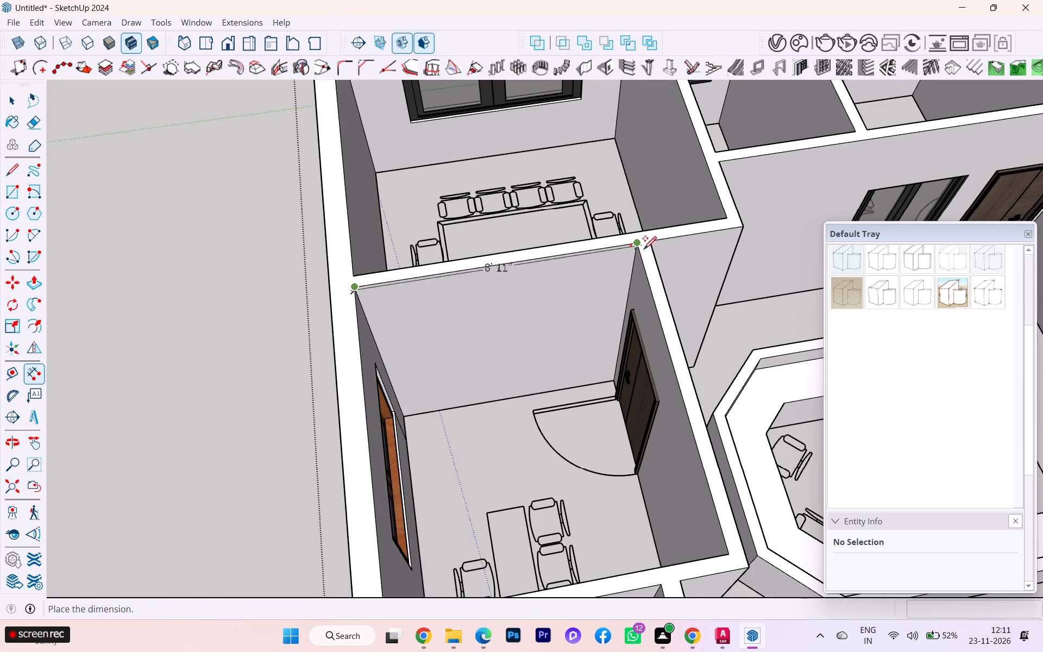
left_click(652, 266)
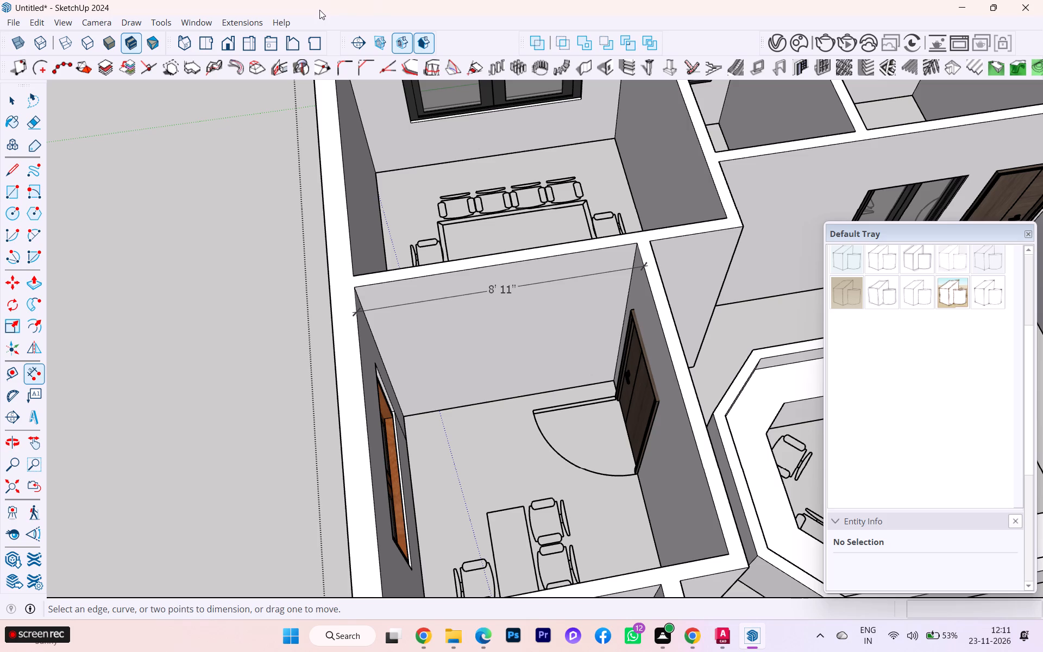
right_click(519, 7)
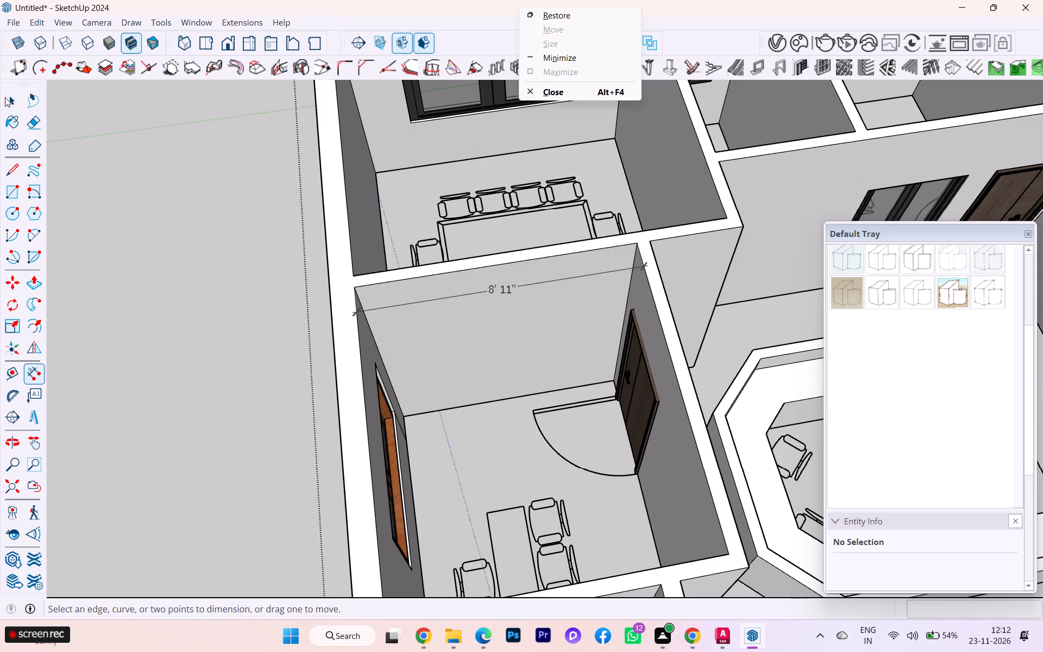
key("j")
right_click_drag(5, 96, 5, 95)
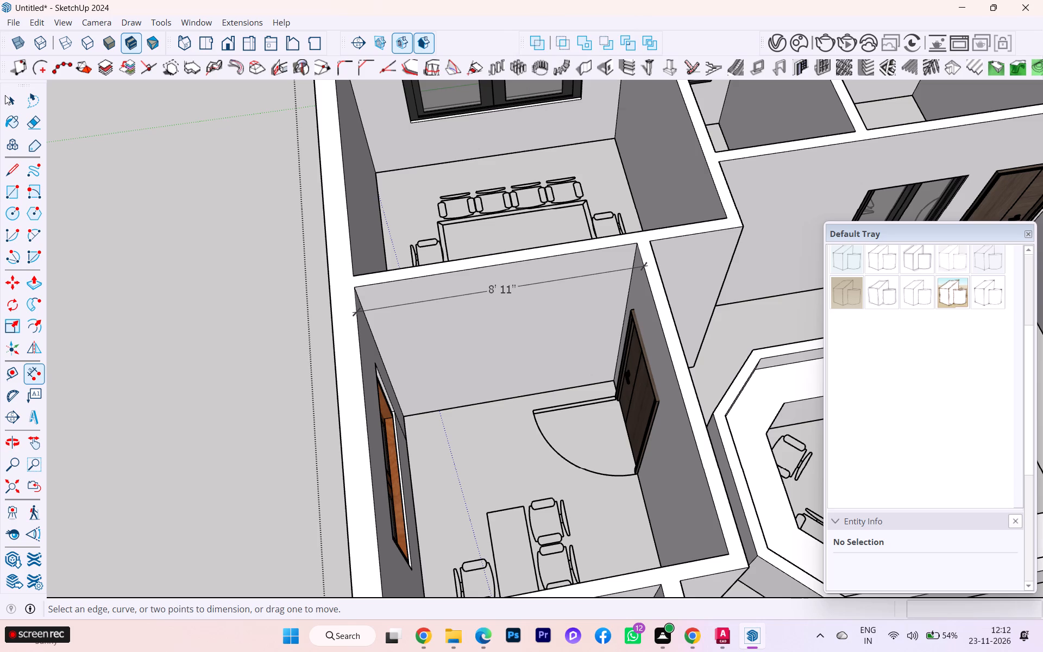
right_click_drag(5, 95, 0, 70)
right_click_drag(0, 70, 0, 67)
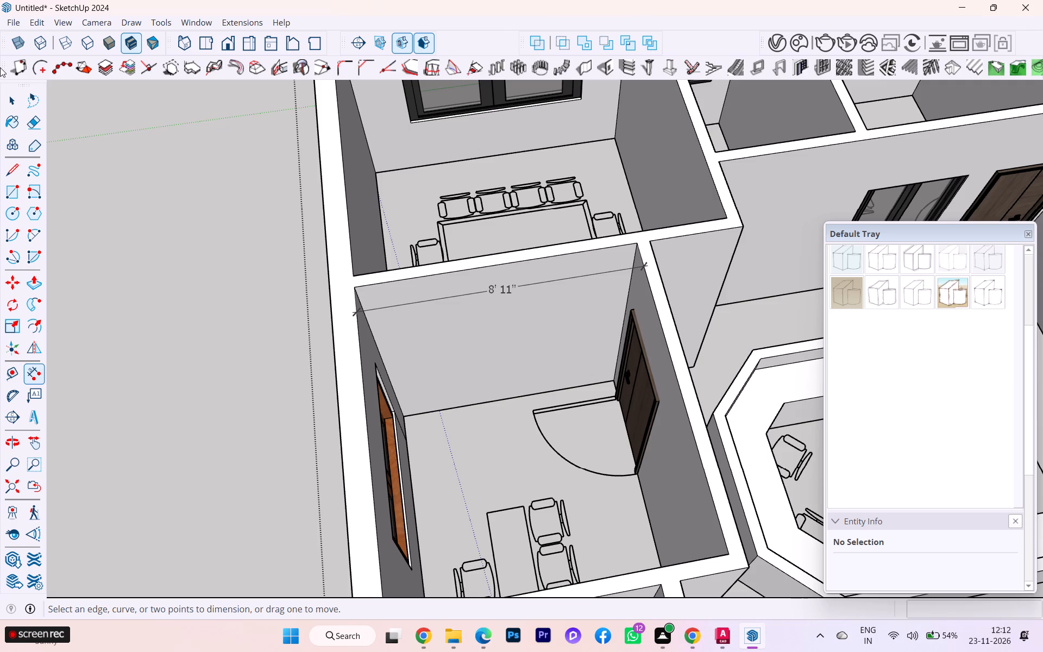
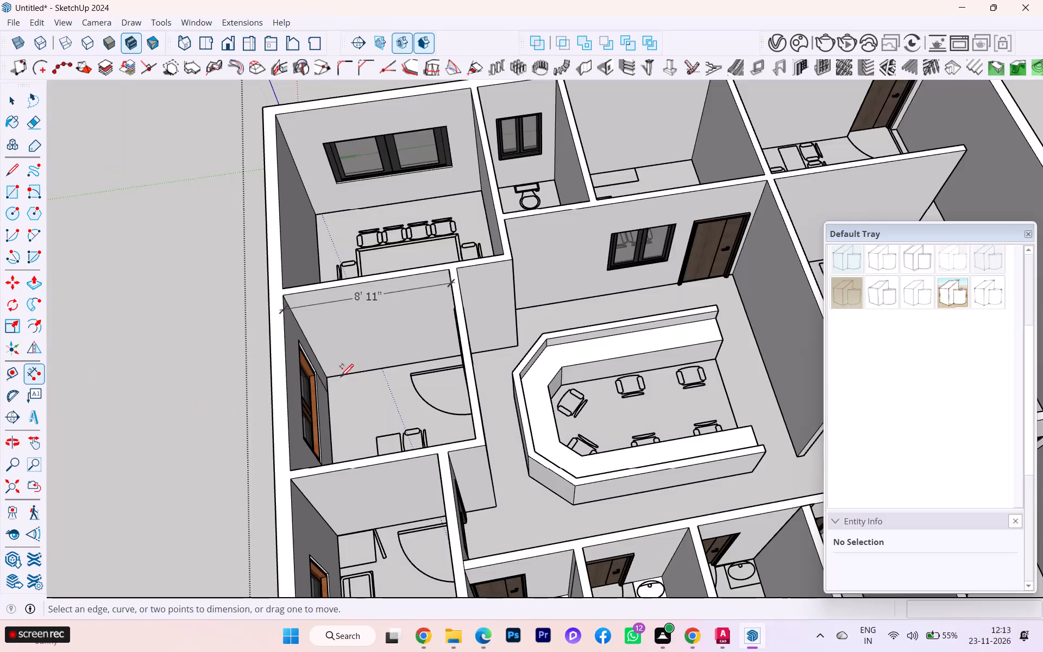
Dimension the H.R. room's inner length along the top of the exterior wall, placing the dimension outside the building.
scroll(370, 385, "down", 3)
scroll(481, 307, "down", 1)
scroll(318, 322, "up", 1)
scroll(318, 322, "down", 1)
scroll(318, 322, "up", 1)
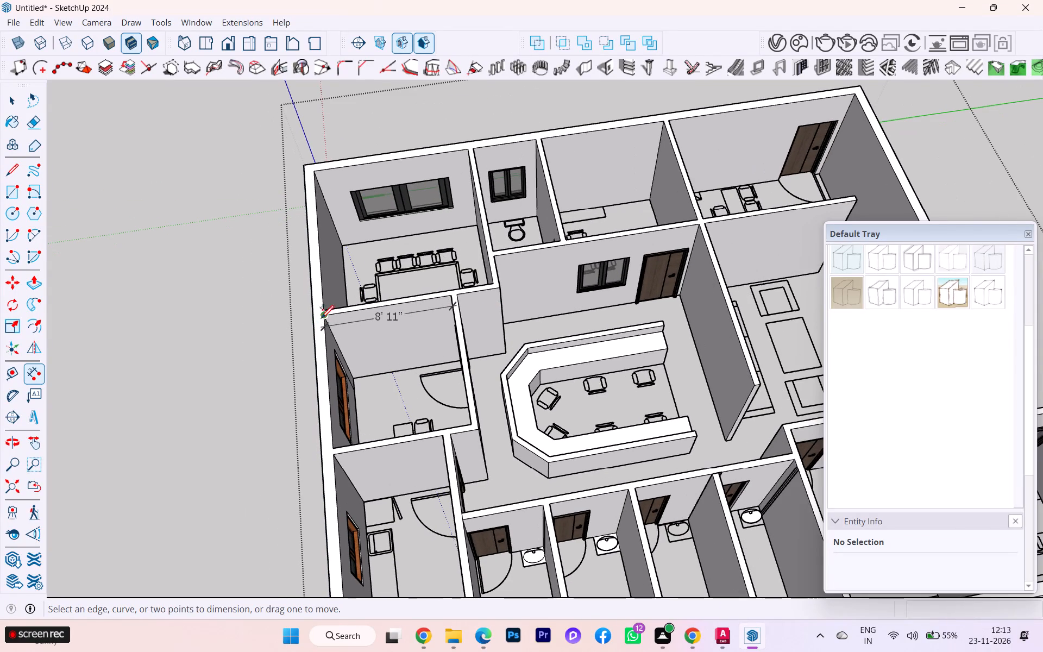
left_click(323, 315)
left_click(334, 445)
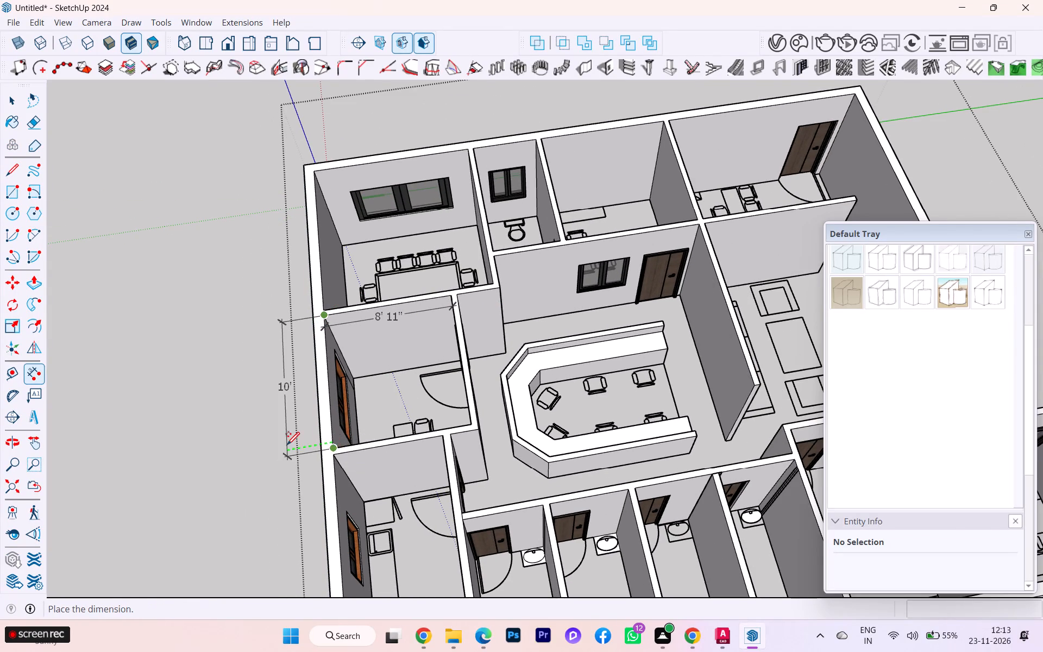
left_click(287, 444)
Switch to the AutoCAD office building plan and examine the H.R. room's size label and the surrounding room layout.
left_click(728, 636)
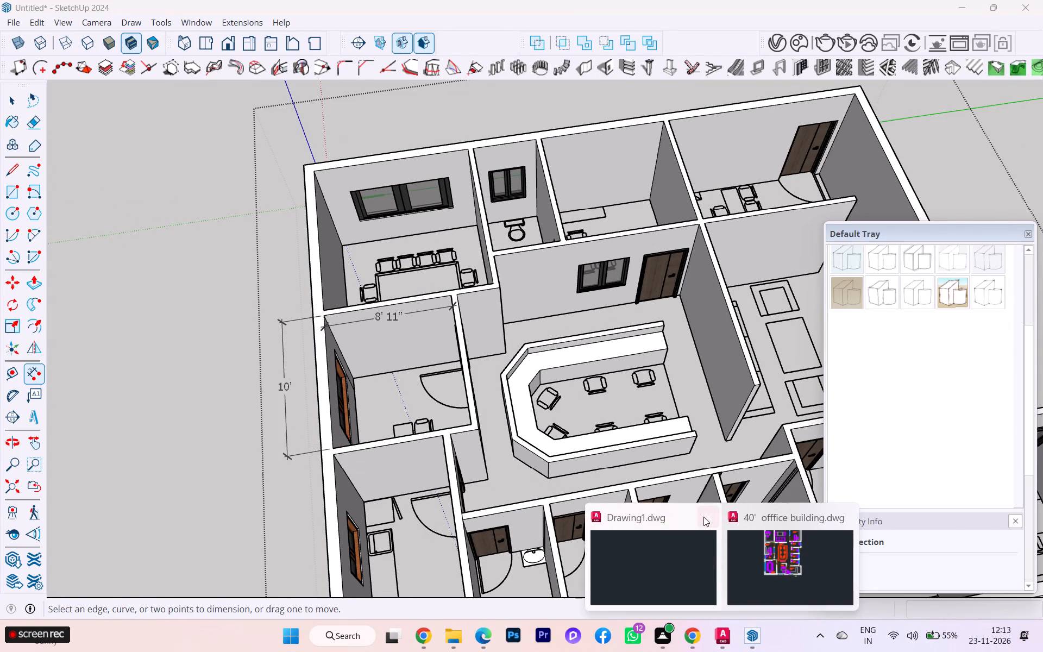
left_click(771, 587)
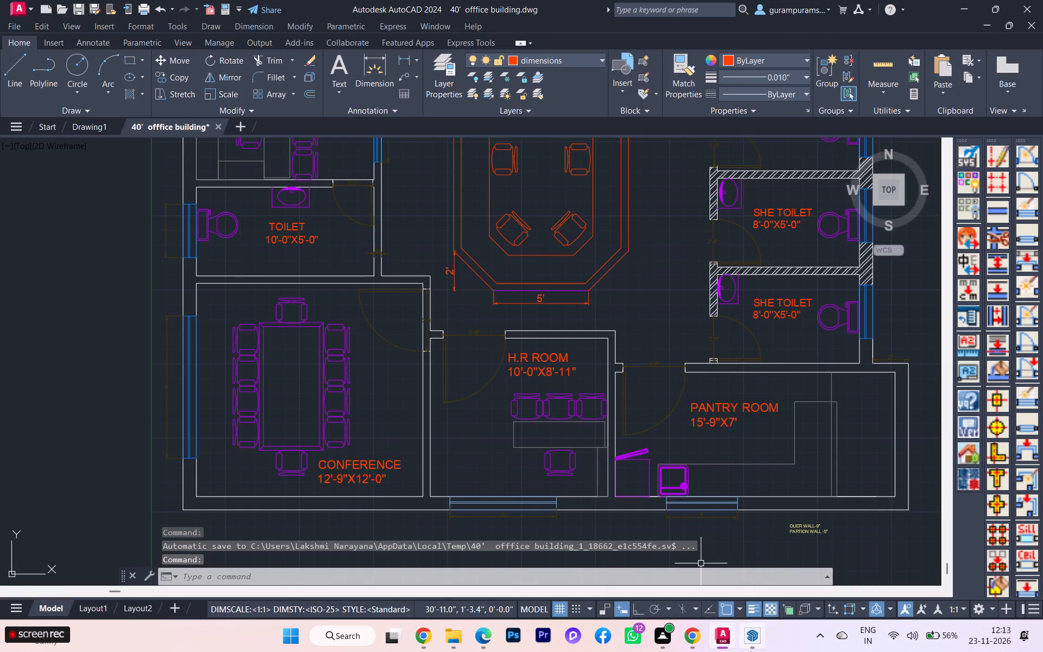
left_click(786, 558)
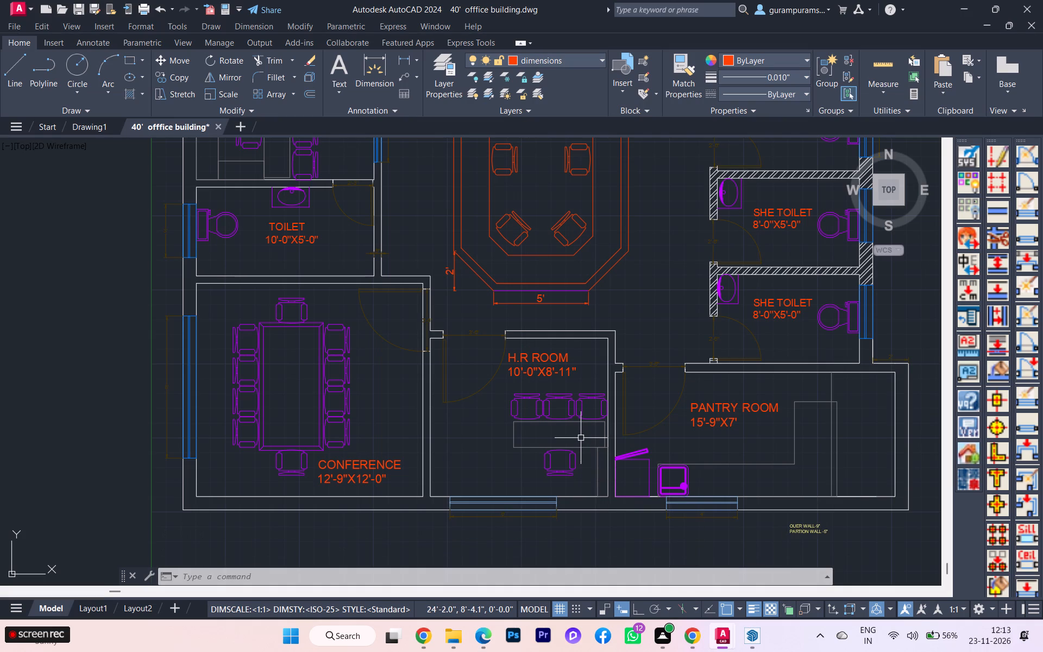
scroll(582, 449, "down", 3)
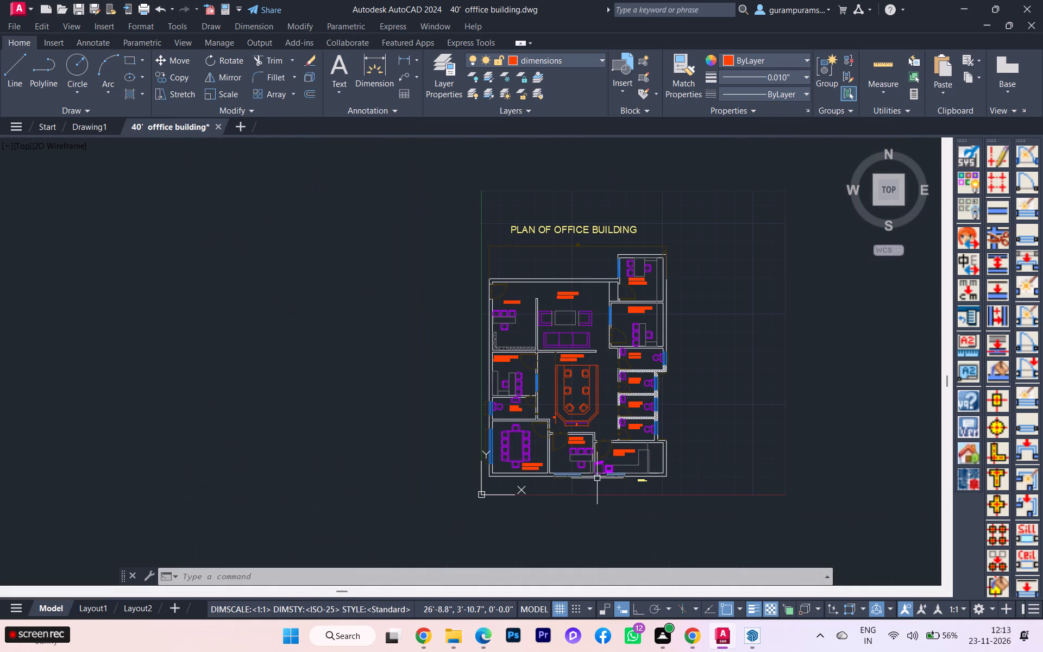
scroll(545, 405, "up", 2)
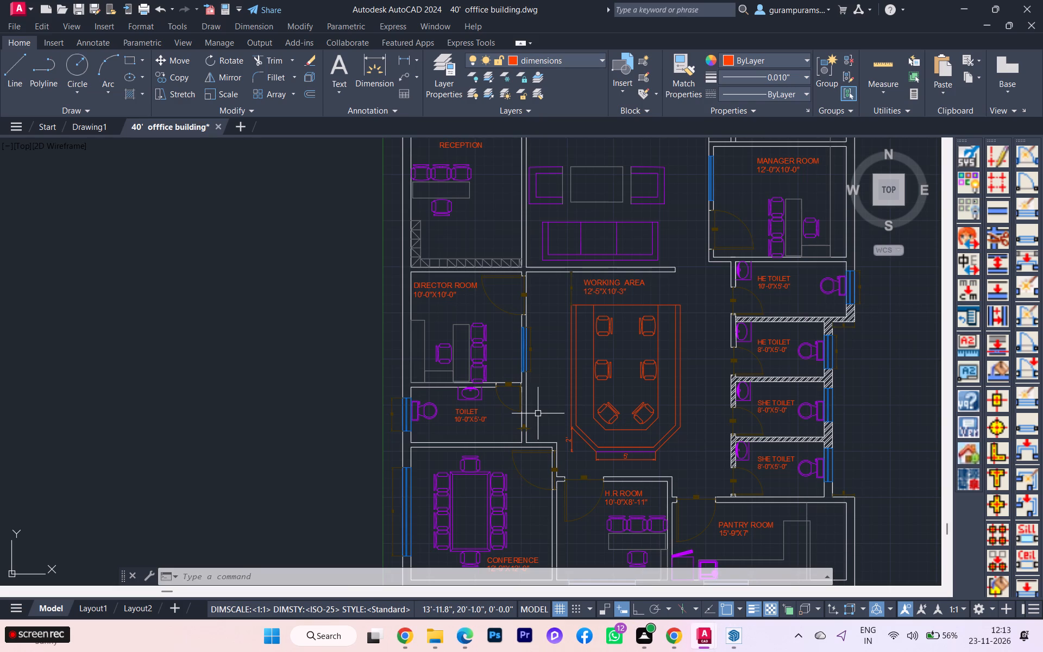
scroll(486, 427, "up", 2)
scroll(457, 361, "down", 2)
scroll(439, 359, "up", 2)
scroll(437, 359, "down", 3)
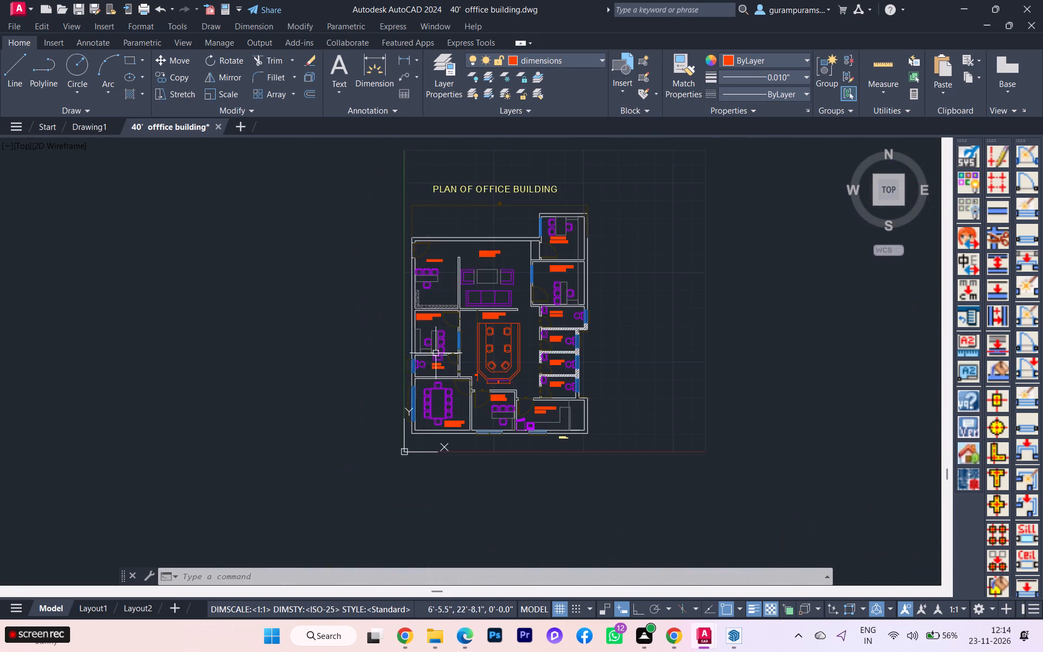
scroll(439, 351, "up", 3)
Switch back to SketchUp and delete both H.R. room dimensions, the length outside the wall and the width inside.
left_click(745, 635)
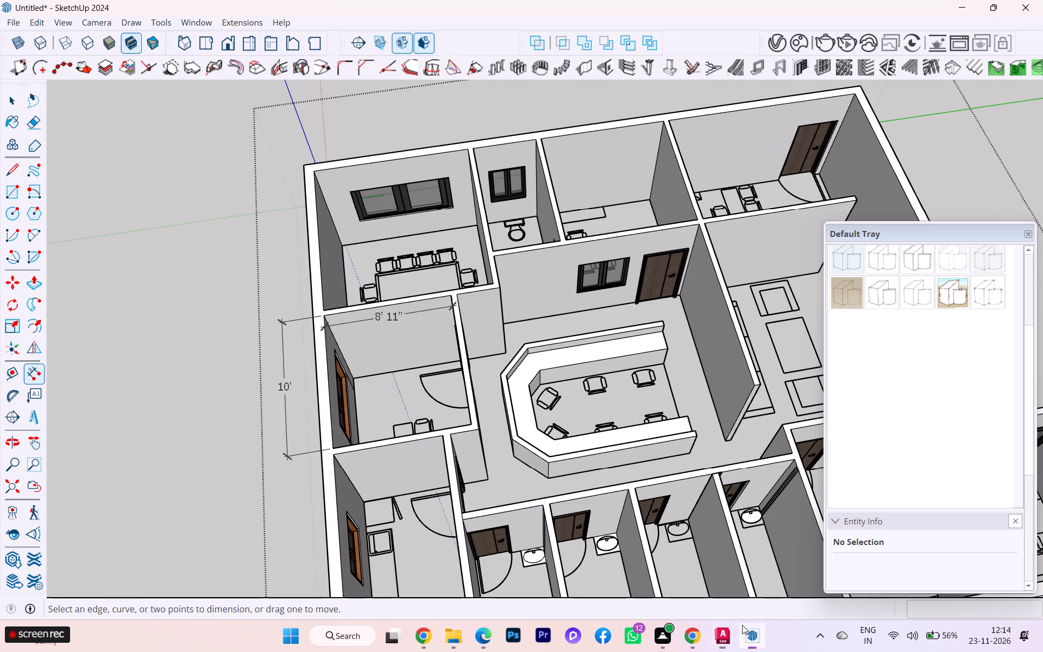
scroll(481, 386, "down", 3)
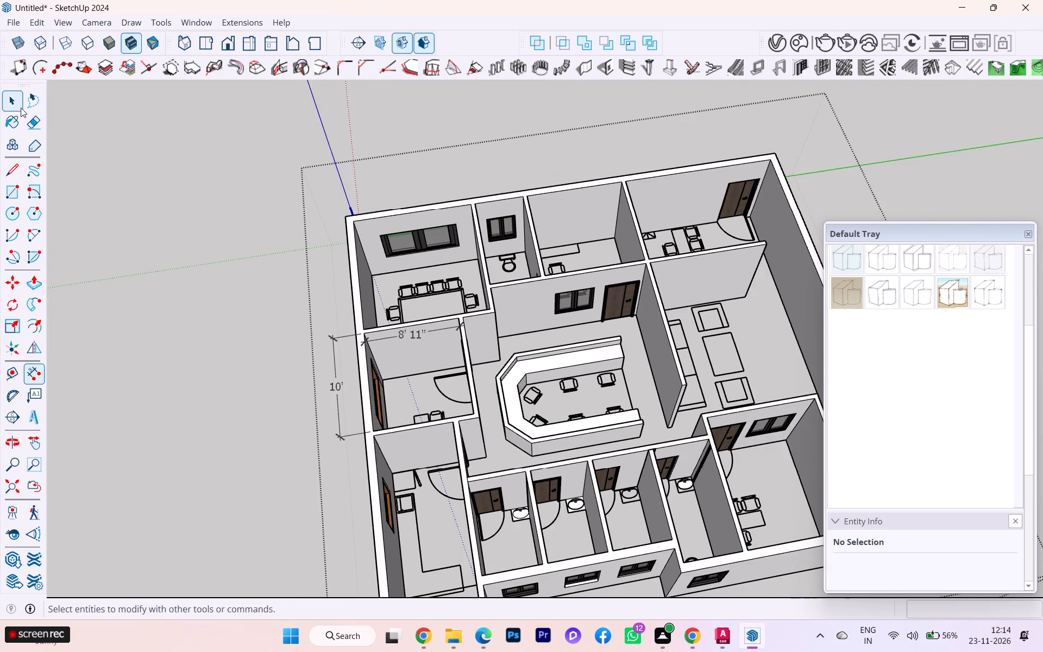
left_click(12, 99)
left_click(335, 358)
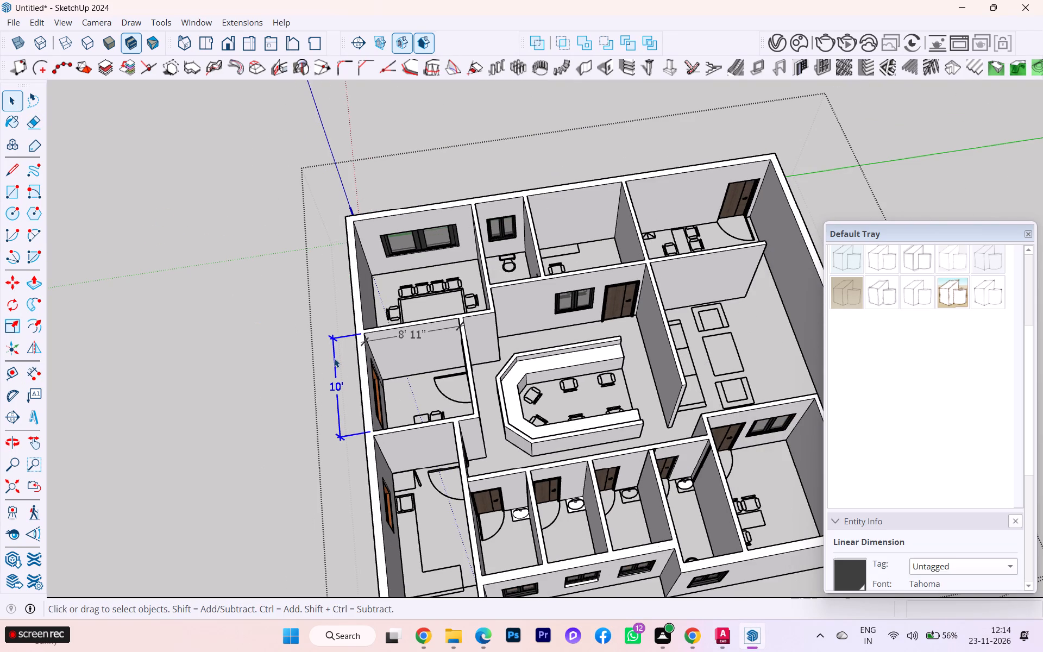
key("Delete")
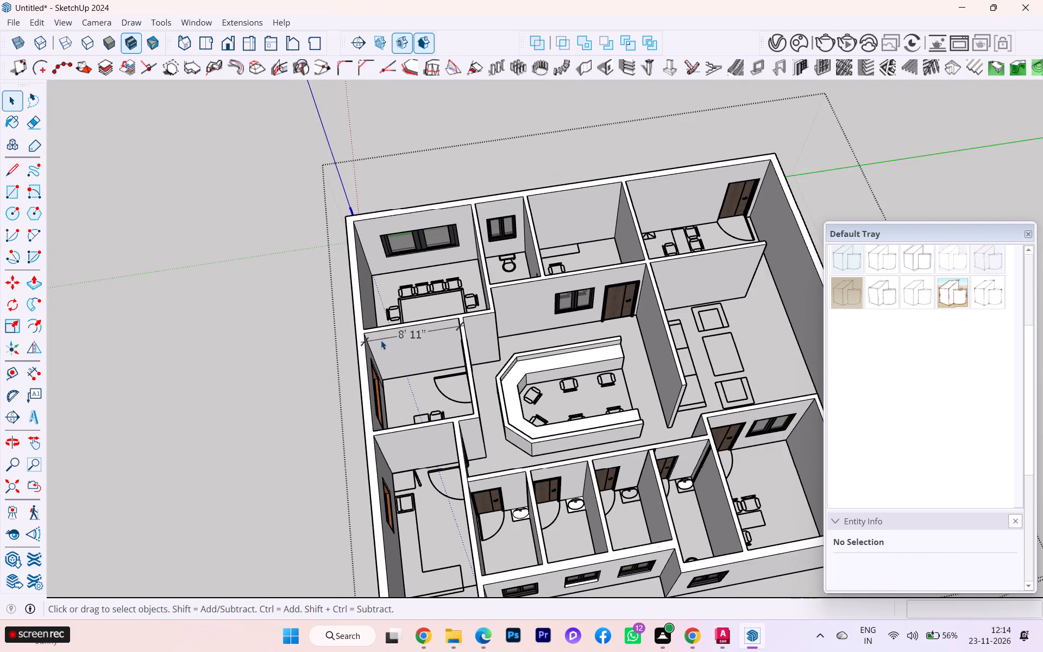
left_click(381, 340)
key("Delete")
Examine the H.R. room, conference room and their walls, windows and doors around the central working area.
scroll(406, 367, "up", 3)
scroll(406, 367, "down", 2)
scroll(406, 367, "up", 3)
scroll(448, 393, "down", 1)
middle_click_drag(414, 415, 265, 470)
scroll(401, 422, "down", 1)
scroll(325, 422, "up", 1)
scroll(325, 422, "down", 1)
scroll(325, 422, "up", 2)
scroll(325, 422, "down", 1)
scroll(325, 422, "up", 2)
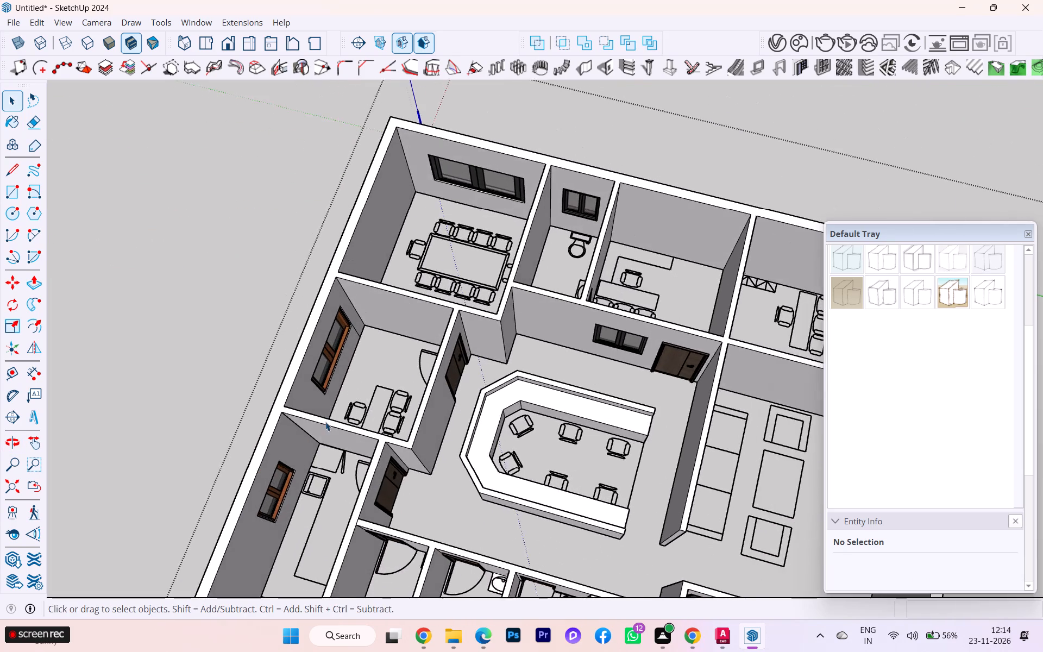
scroll(325, 422, "up", 1)
scroll(370, 386, "down", 1)
middle_click_drag(361, 393, 204, 404)
scroll(336, 316, "down", 1)
scroll(337, 316, "up", 3)
scroll(338, 316, "down", 1)
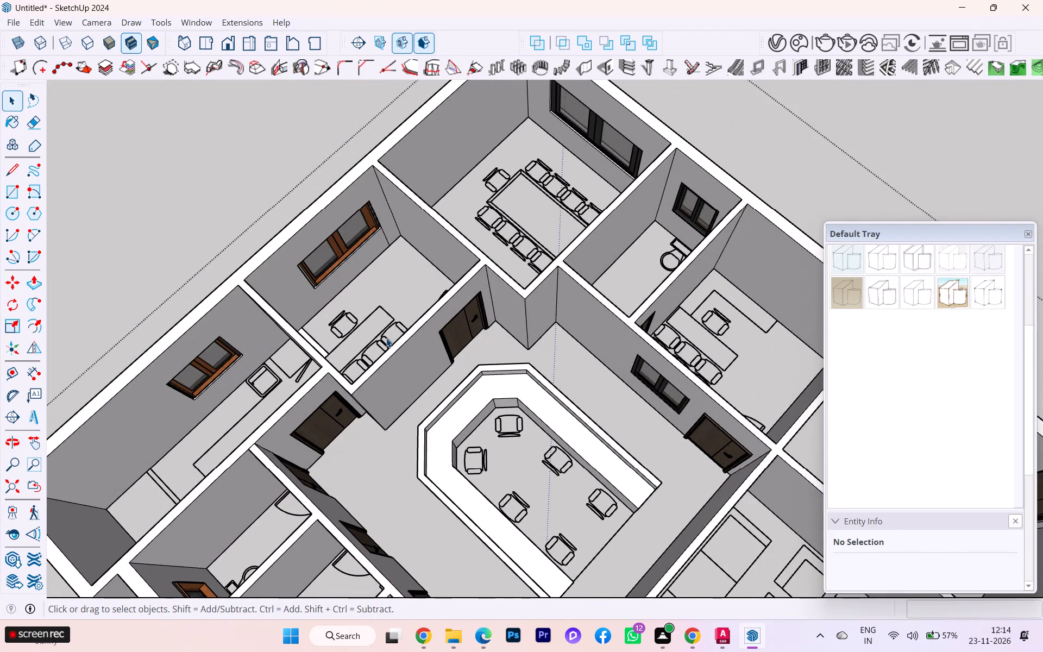
scroll(410, 336, "down", 3)
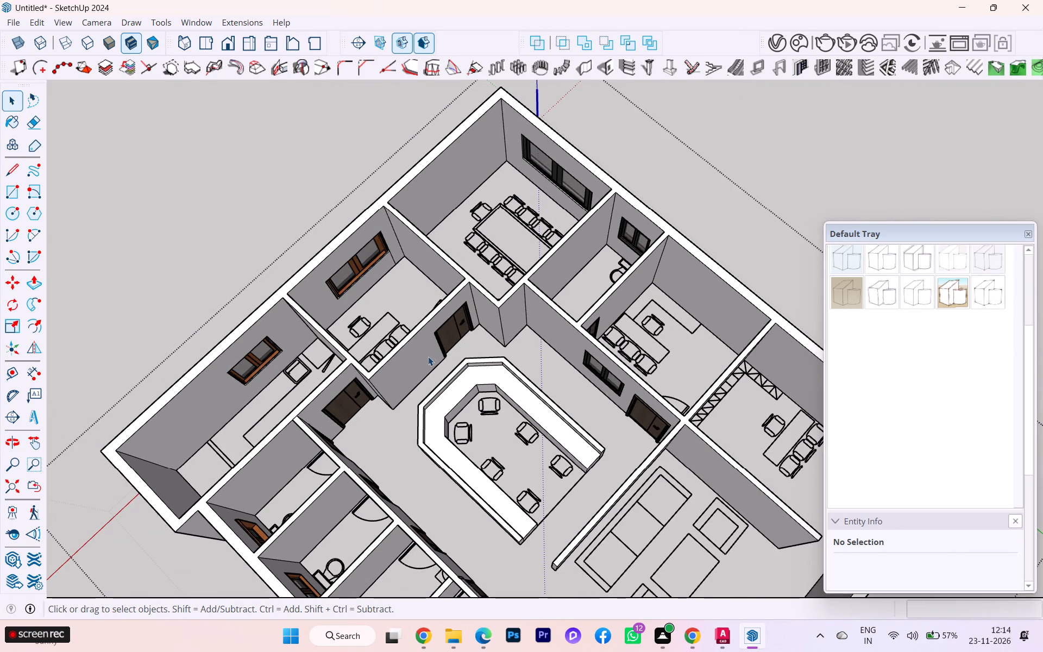
scroll(438, 431, "up", 3)
scroll(494, 421, "down", 1)
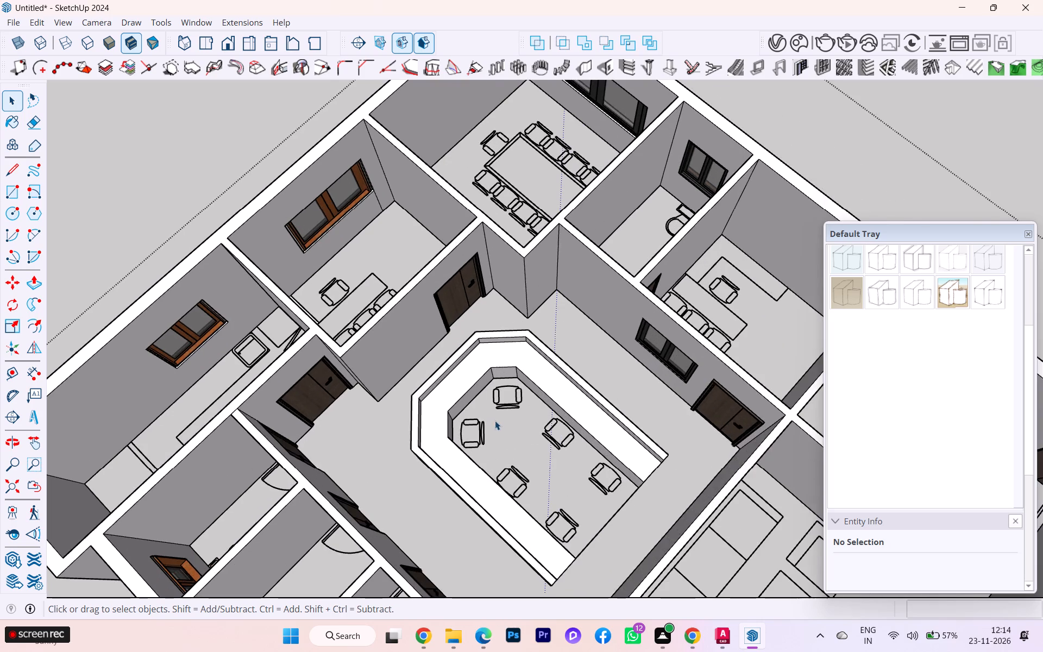
scroll(495, 421, "down", 1)
middle_click_drag(493, 425, 284, 468)
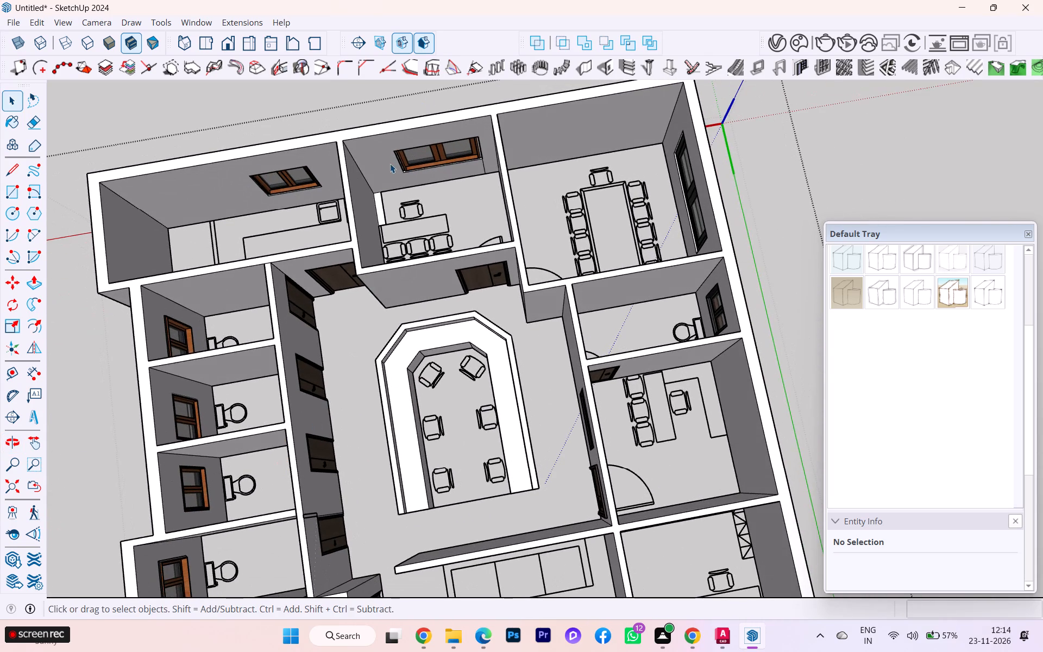
scroll(379, 184, "up", 3)
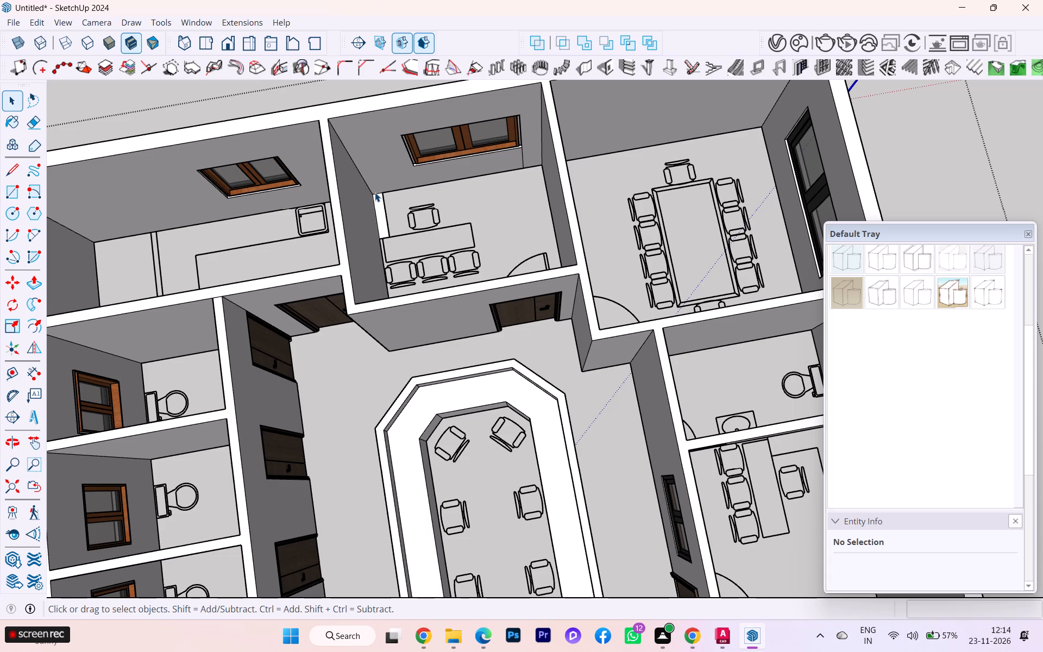
scroll(494, 214, "down", 1)
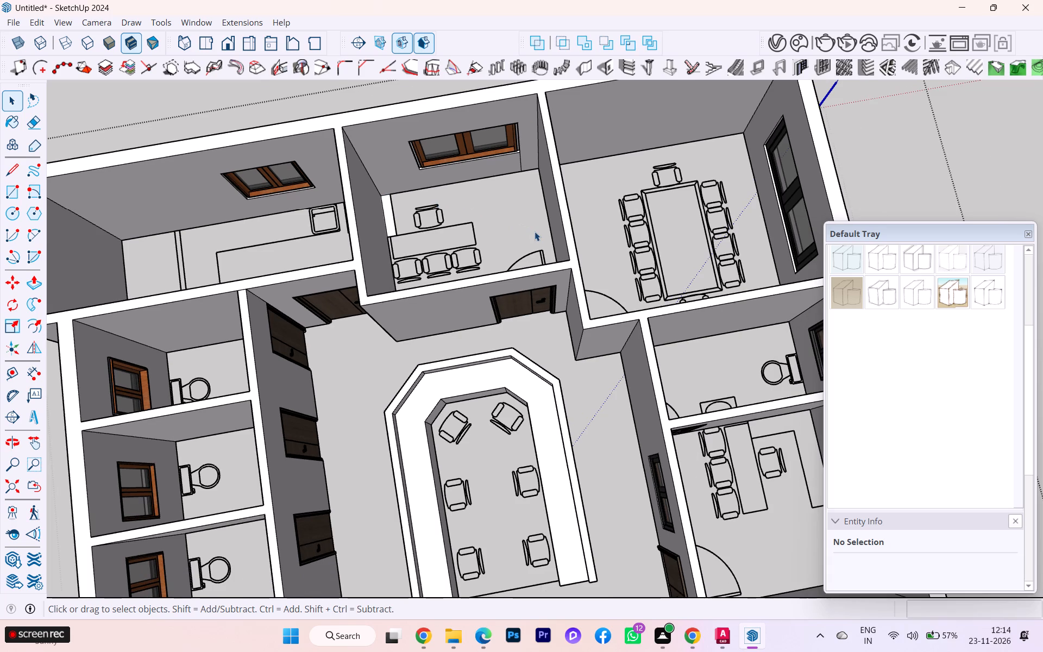
scroll(536, 232, "down", 1)
scroll(407, 210, "up", 5)
scroll(498, 216, "down", 4)
scroll(599, 220, "down", 3)
scroll(452, 231, "up", 2)
scroll(414, 224, "down", 2)
Examine the pantry room's walls, window, door and counter outline beside the toilets and H.R. room.
middle_click_drag(407, 227, 331, 250)
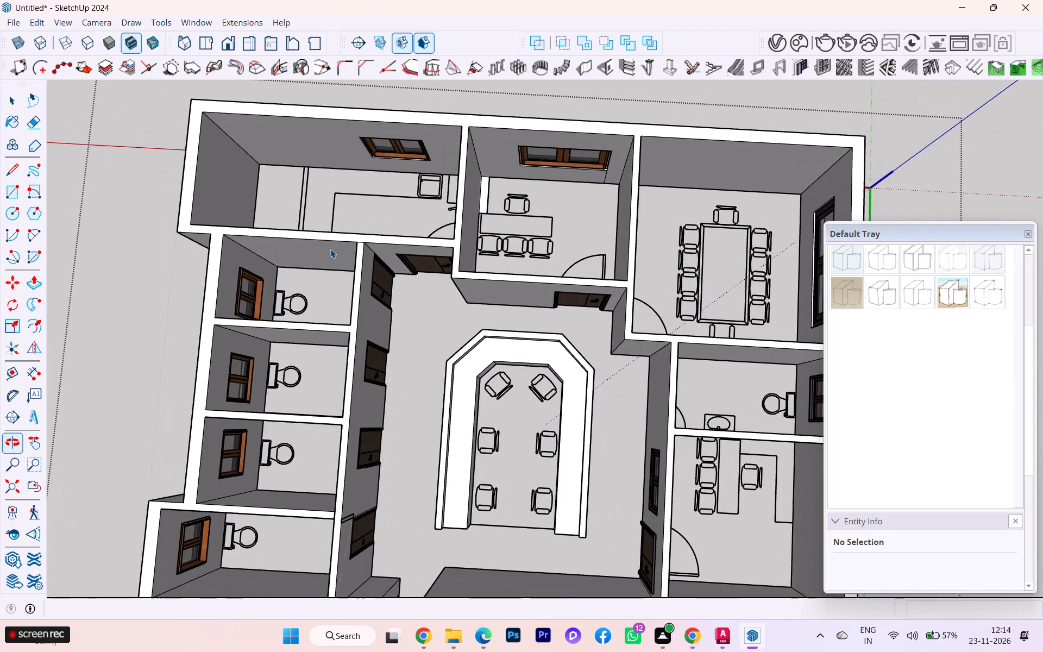
scroll(330, 187, "up", 1)
scroll(330, 187, "down", 1)
scroll(329, 187, "up", 7)
scroll(371, 192, "down", 1)
middle_click_drag(391, 202, 322, 184)
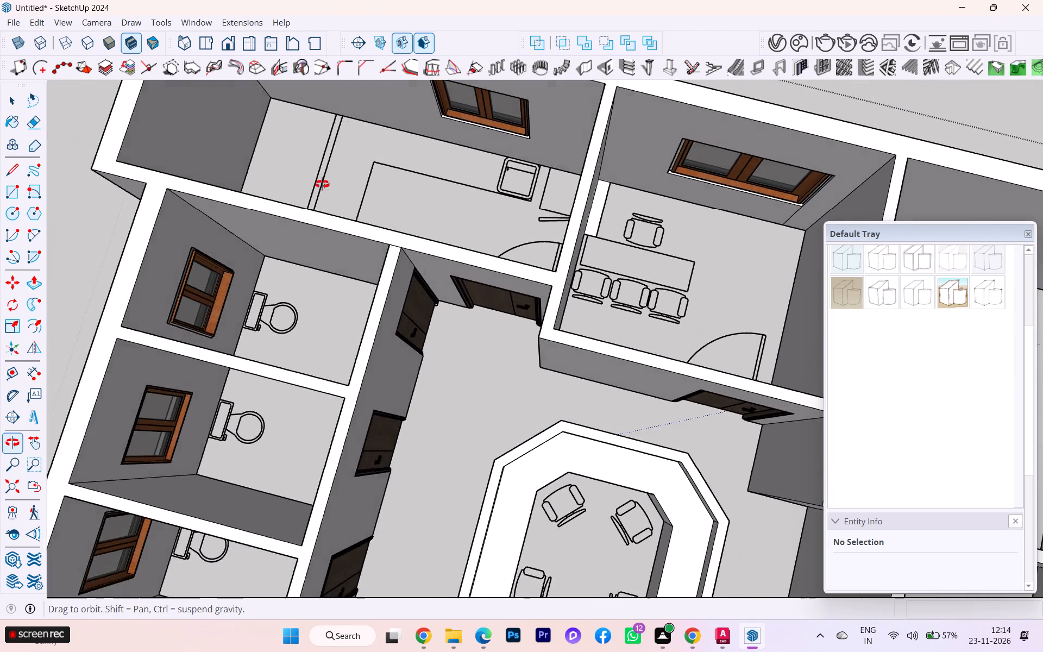
middle_click_drag(322, 184, 210, 186)
scroll(432, 227, "down", 7)
middle_click_drag(443, 220, 420, 230)
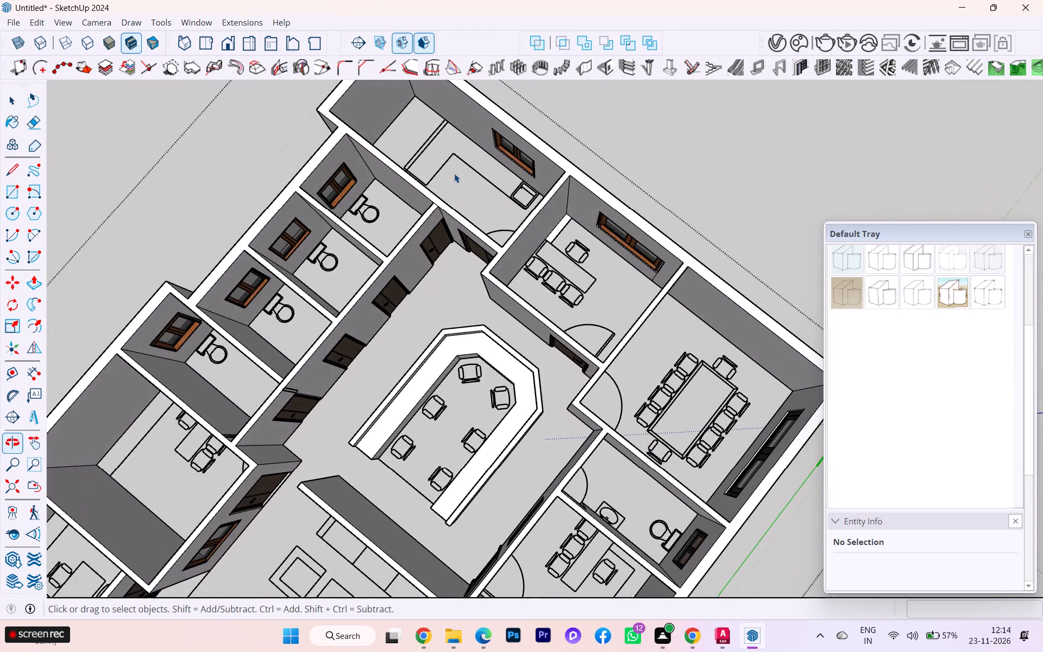
scroll(454, 172, "up", 12)
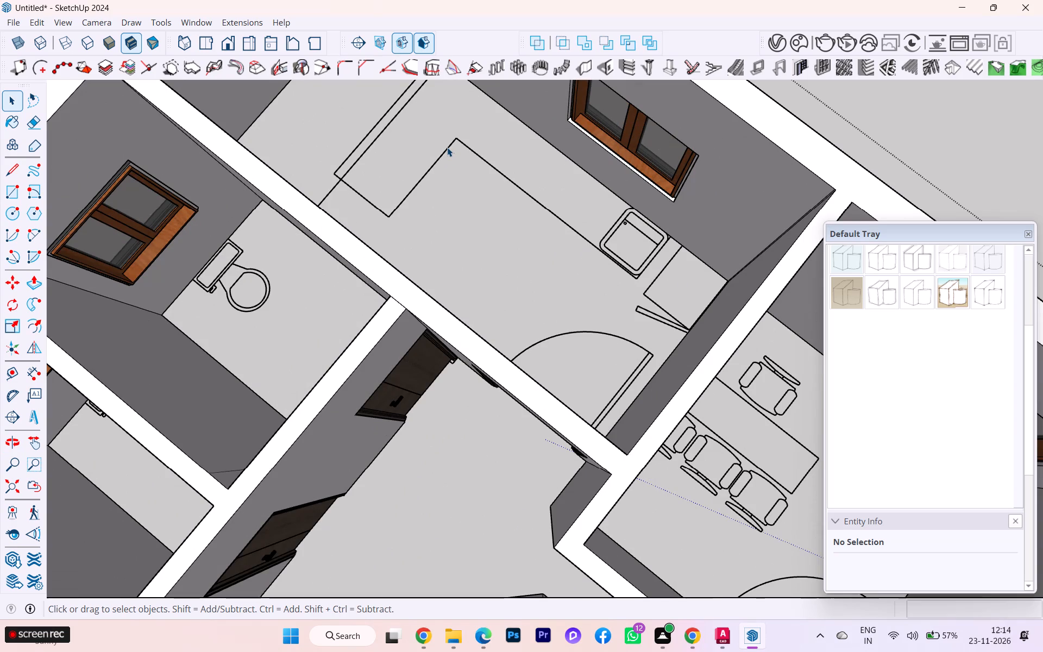
scroll(439, 156, "down", 3)
middle_click_drag(447, 154, 508, 147)
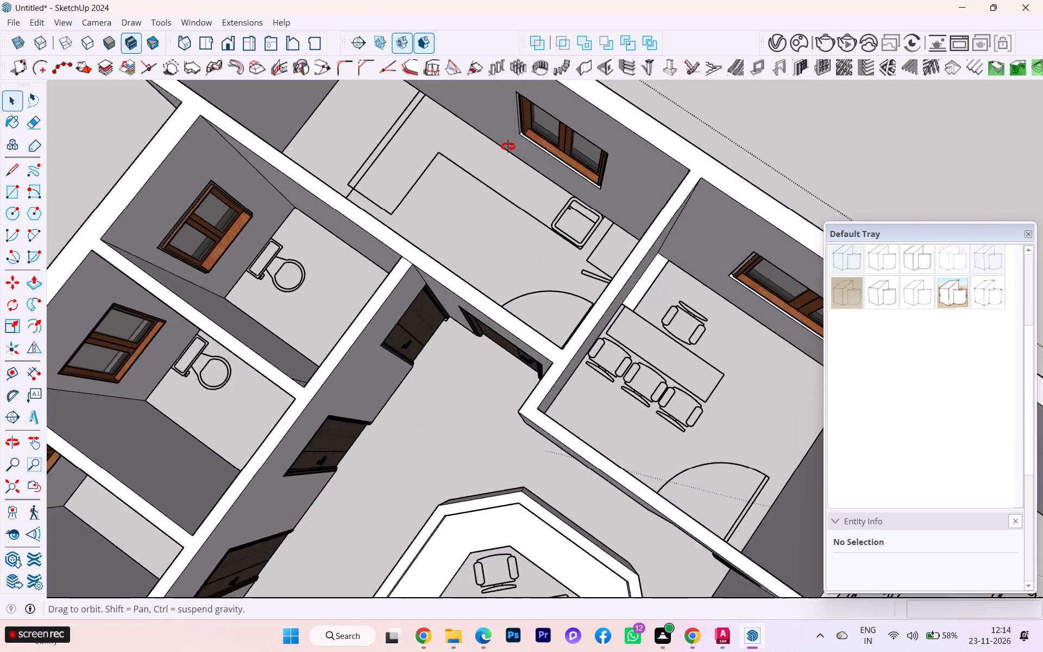
middle_click_drag(508, 147, 588, 117)
scroll(478, 184, "up", 2)
middle_click_drag(425, 192, 411, 208)
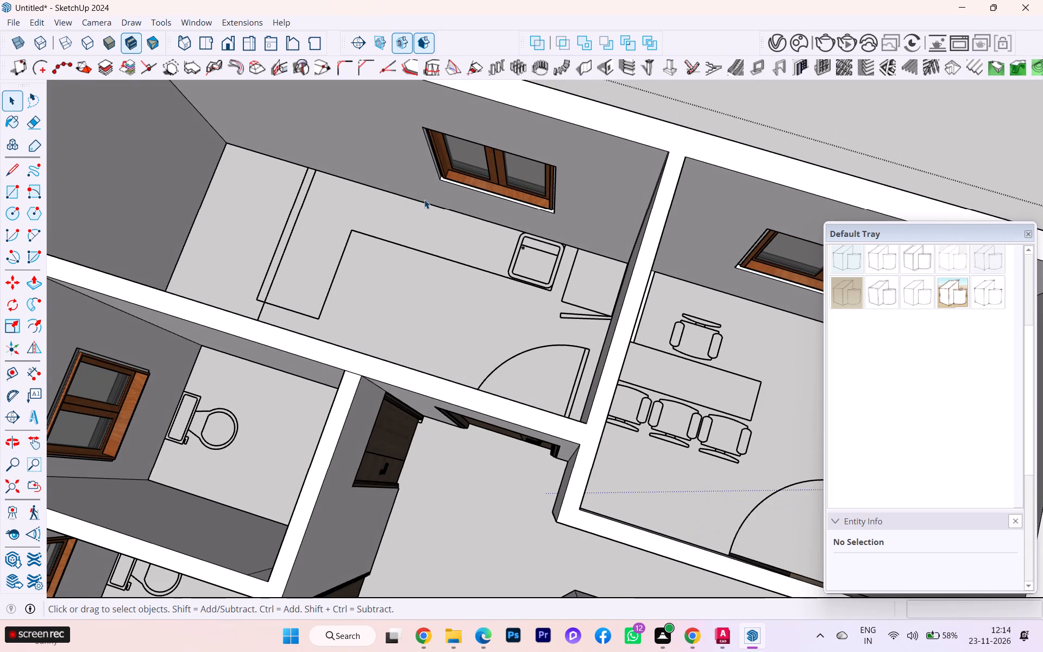
scroll(306, 278, "down", 2)
middle_click_drag(324, 268, 432, 241)
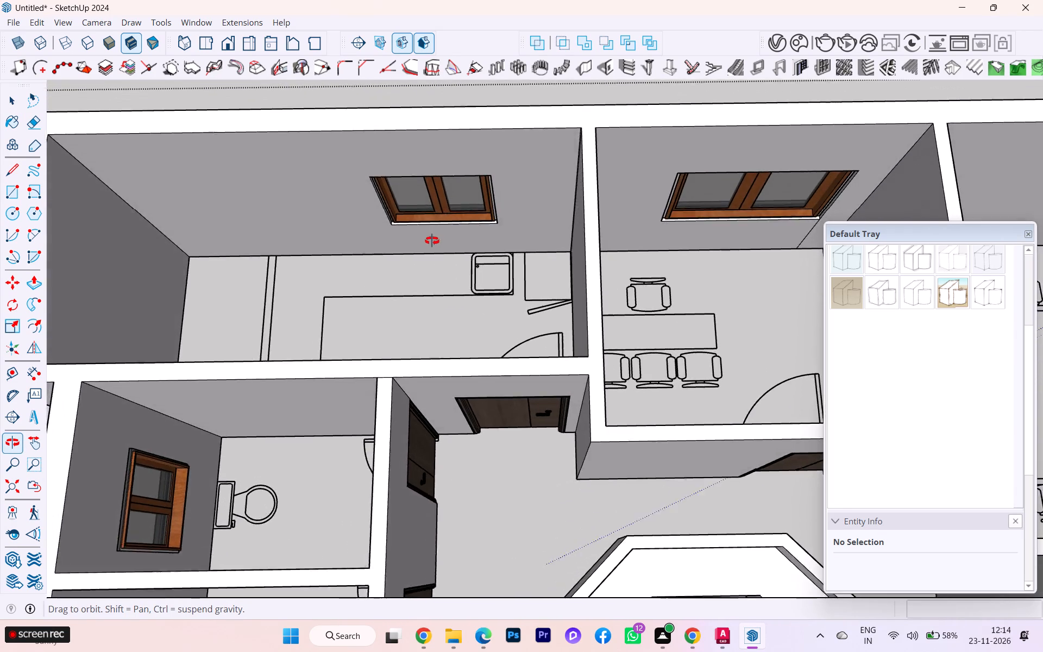
middle_click_drag(432, 241, 438, 244)
scroll(438, 244, "up", 1)
scroll(438, 244, "down", 1)
scroll(438, 244, "up", 3)
scroll(439, 244, "down", 2)
middle_click_drag(439, 244, 437, 261)
scroll(419, 269, "down", 3)
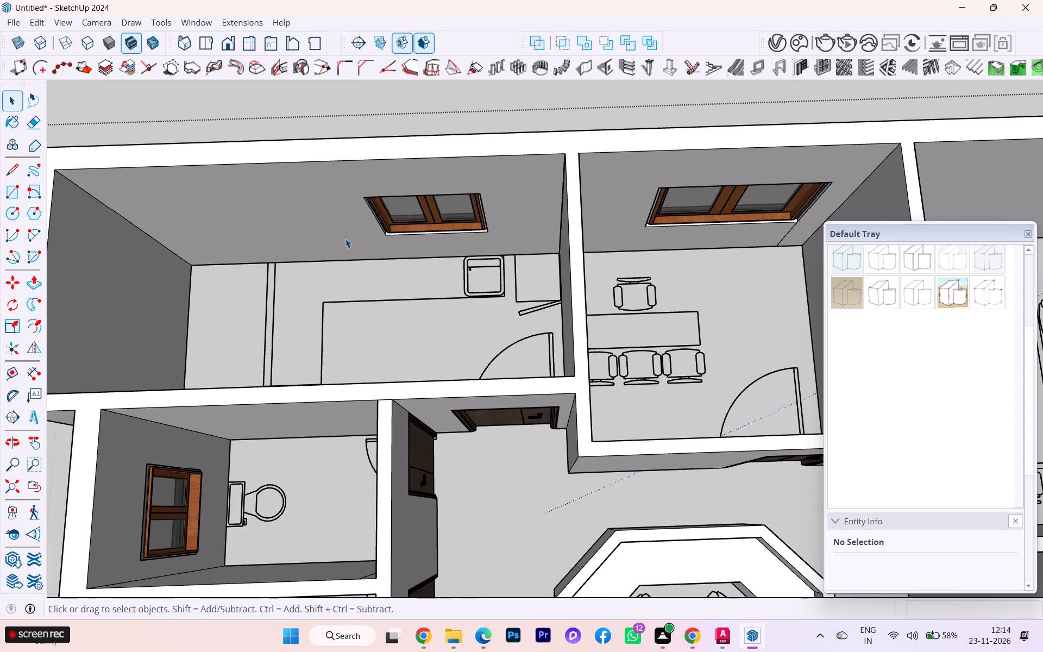
scroll(404, 213, "down", 3)
scroll(405, 212, "up", 1)
scroll(405, 212, "down", 2)
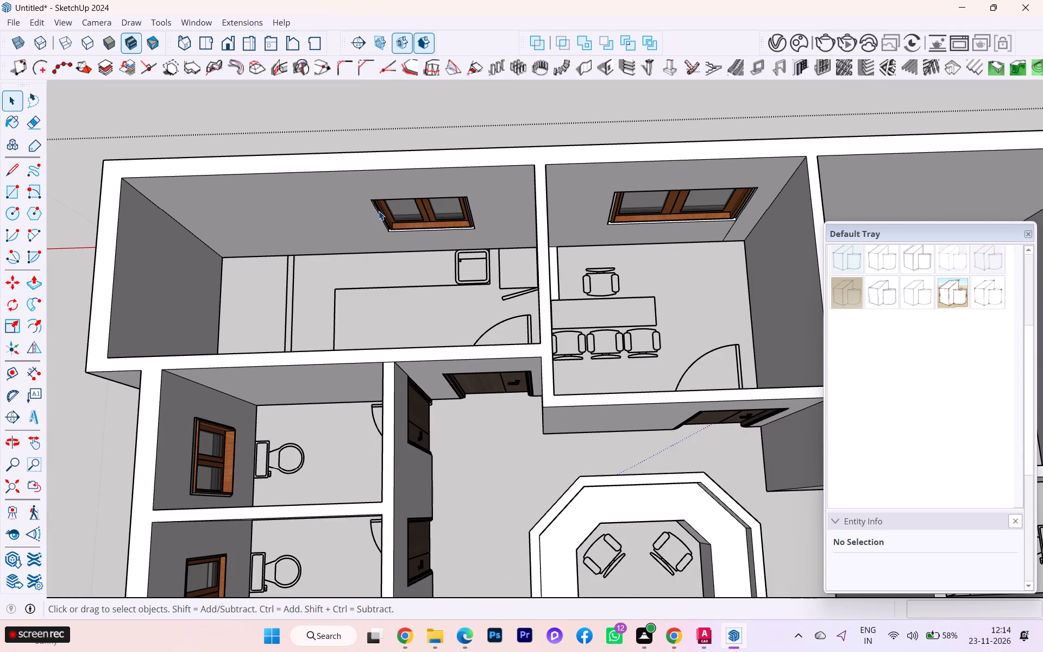
Examine the whole office building model from several sides, including the exterior walls, windows and doors.
scroll(382, 252, "down", 2)
scroll(382, 253, "up", 1)
scroll(382, 253, "down", 5)
scroll(382, 253, "up", 3)
scroll(382, 253, "down", 1)
scroll(382, 253, "up", 1)
scroll(382, 253, "down", 2)
scroll(426, 393, "down", 3)
middle_click_drag(418, 397, 365, 302)
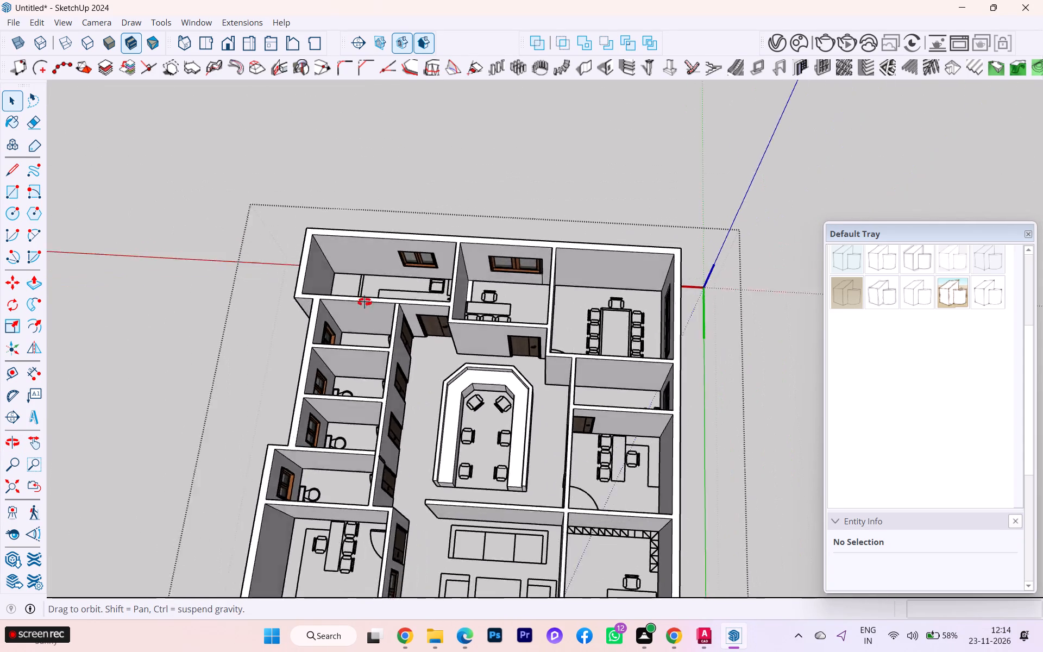
middle_click_drag(365, 302, 338, 251)
scroll(349, 251, "down", 2)
scroll(353, 252, "up", 2)
scroll(354, 252, "down", 1)
scroll(436, 441, "down", 1)
middle_click_drag(425, 453, 360, 447)
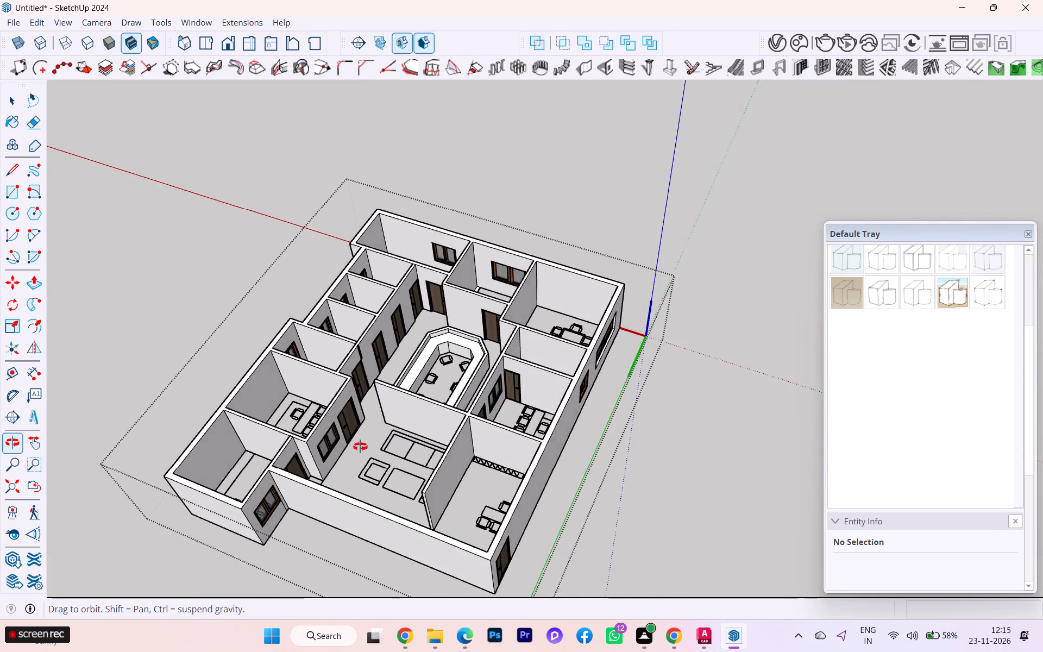
middle_click_drag(360, 447, 695, 421)
scroll(444, 382, "down", 1)
middle_click_drag(444, 382, 600, 397)
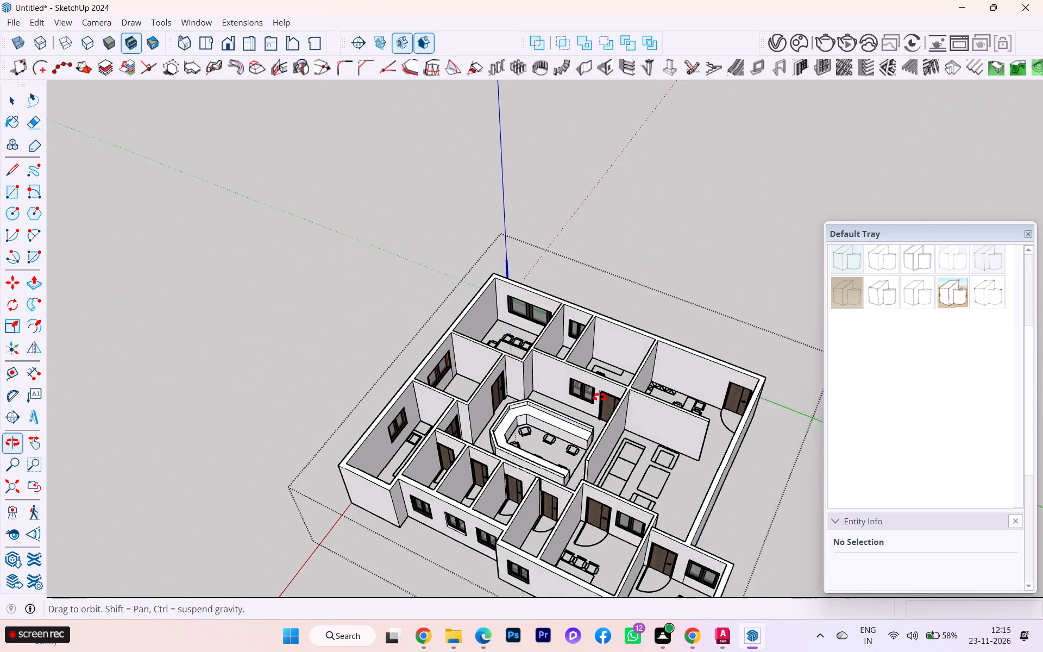
middle_click_drag(600, 397, 604, 397)
Draw a 5" line across the wall top at the inner corner between the conference-table room and the adjacent room's door wall.
scroll(513, 361, "up", 2)
scroll(513, 361, "down", 1)
scroll(513, 361, "up", 8)
scroll(514, 358, "down", 2)
scroll(514, 358, "up", 1)
scroll(514, 358, "down", 1)
middle_click_drag(514, 359, 592, 378)
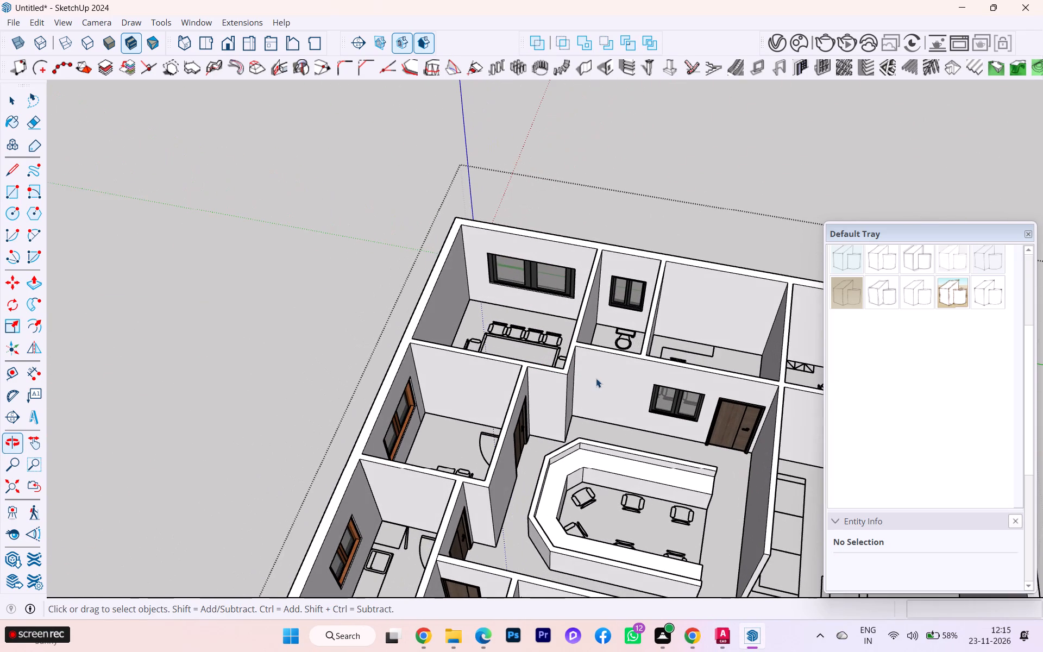
scroll(520, 448, "up", 3)
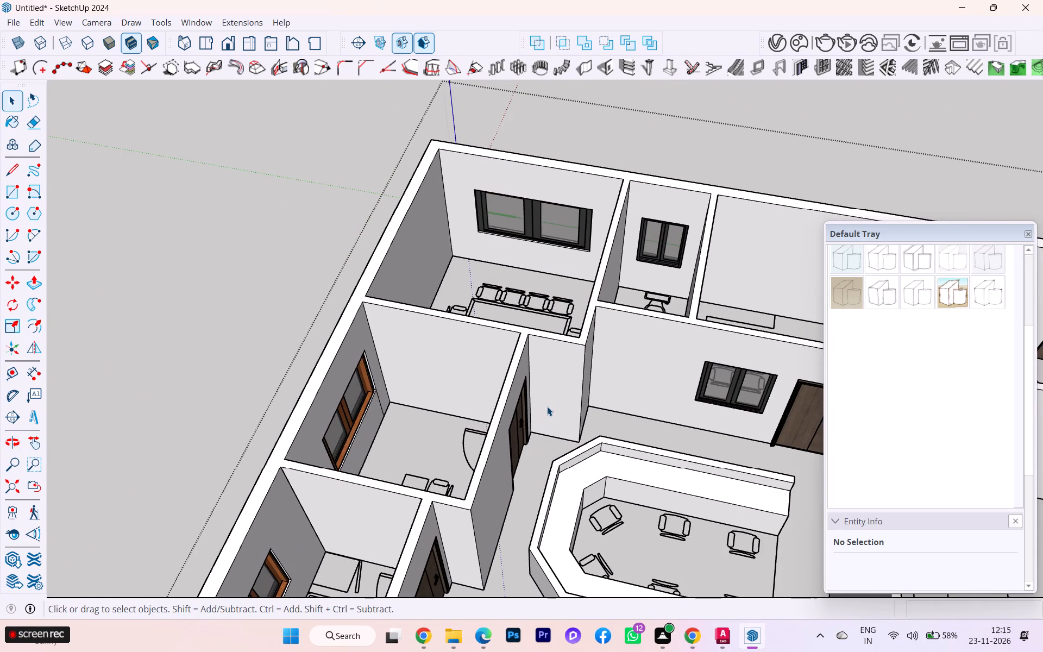
scroll(531, 416, "up", 2)
scroll(531, 416, "down", 1)
scroll(531, 416, "up", 6)
scroll(559, 428, "down", 2)
scroll(560, 428, "up", 3)
left_click(556, 440)
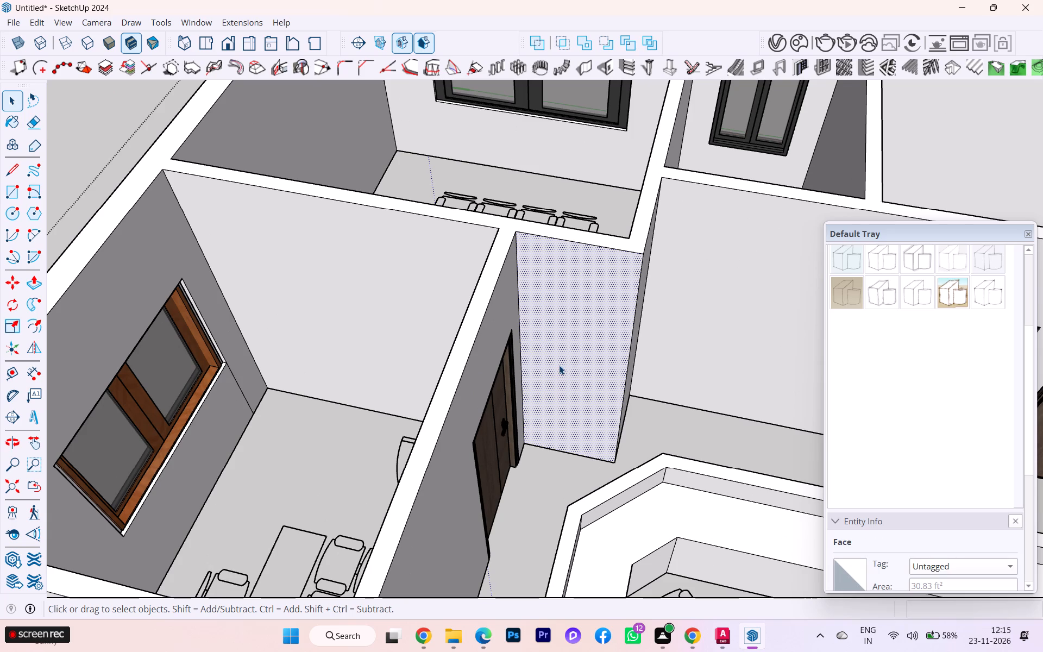
scroll(512, 207, "up", 5)
key("l")
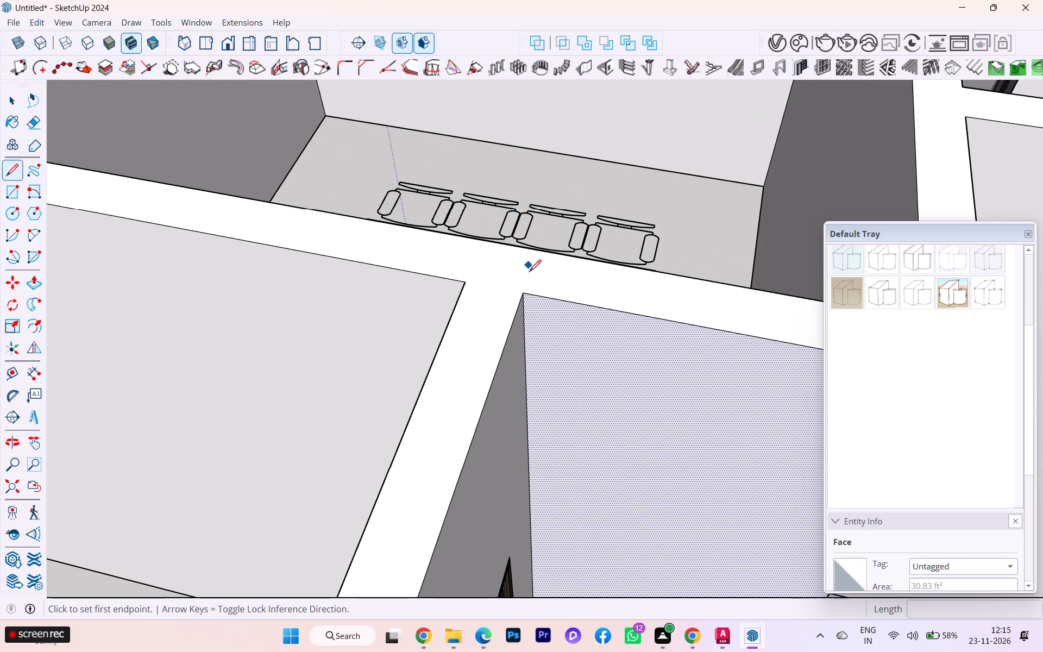
scroll(529, 272, "up", 1)
scroll(529, 272, "down", 3)
scroll(529, 272, "up", 1)
left_click(527, 298)
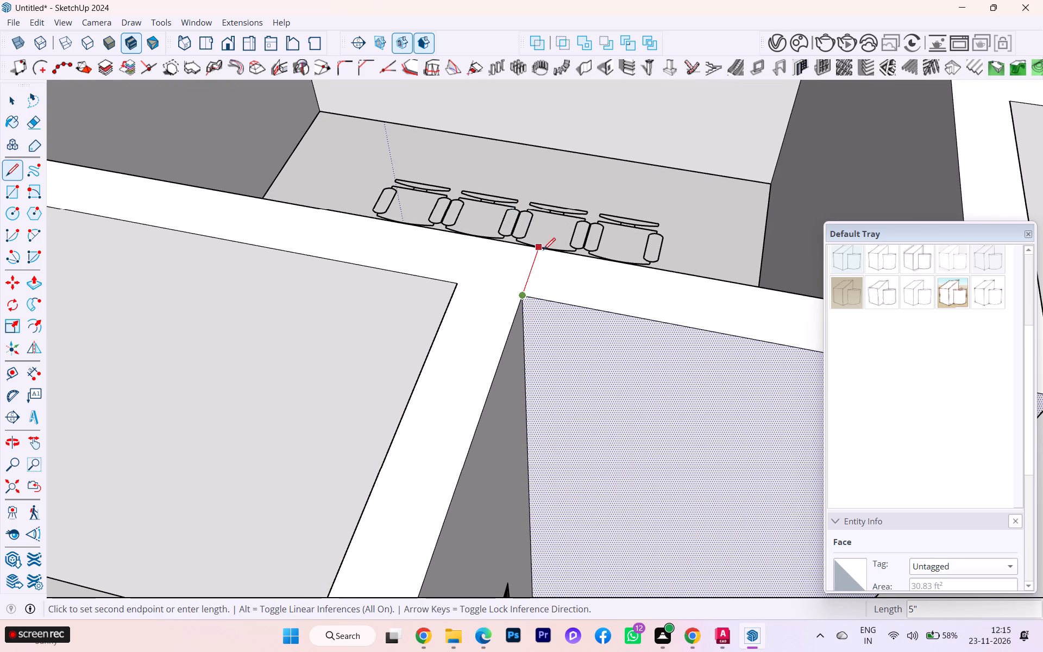
left_click(543, 250)
Draw a second 5" line across the same wall top at the other inner corner, marking off the doorway strip.
scroll(437, 248, "down", 4)
scroll(433, 251, "up", 1)
scroll(432, 252, "down", 5)
scroll(704, 288, "up", 3)
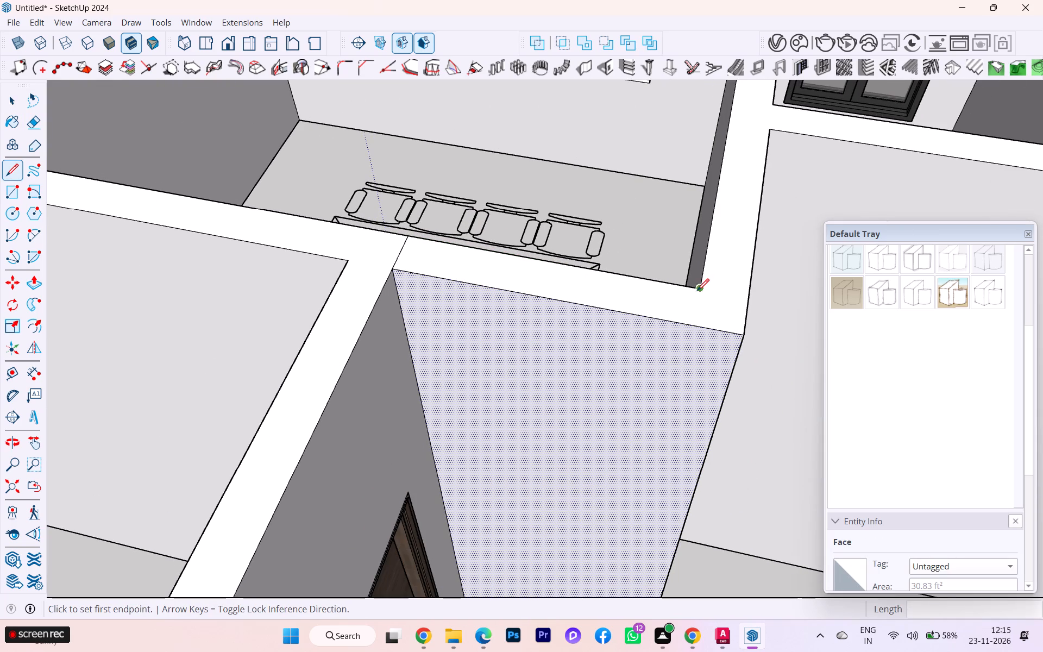
left_click(696, 291)
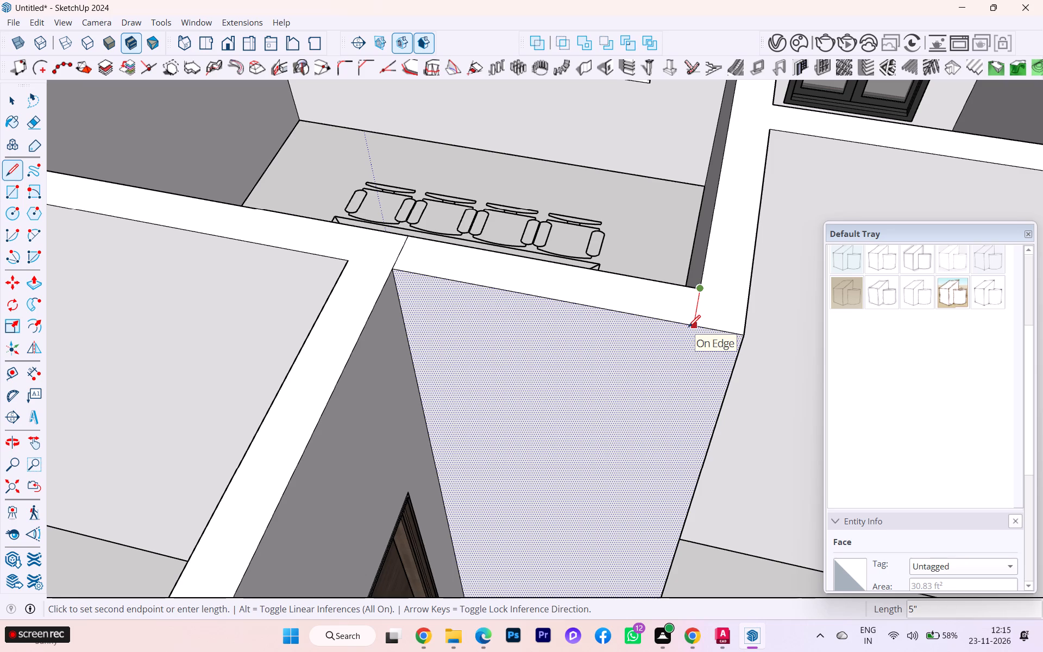
left_click(688, 326)
key("Escape")
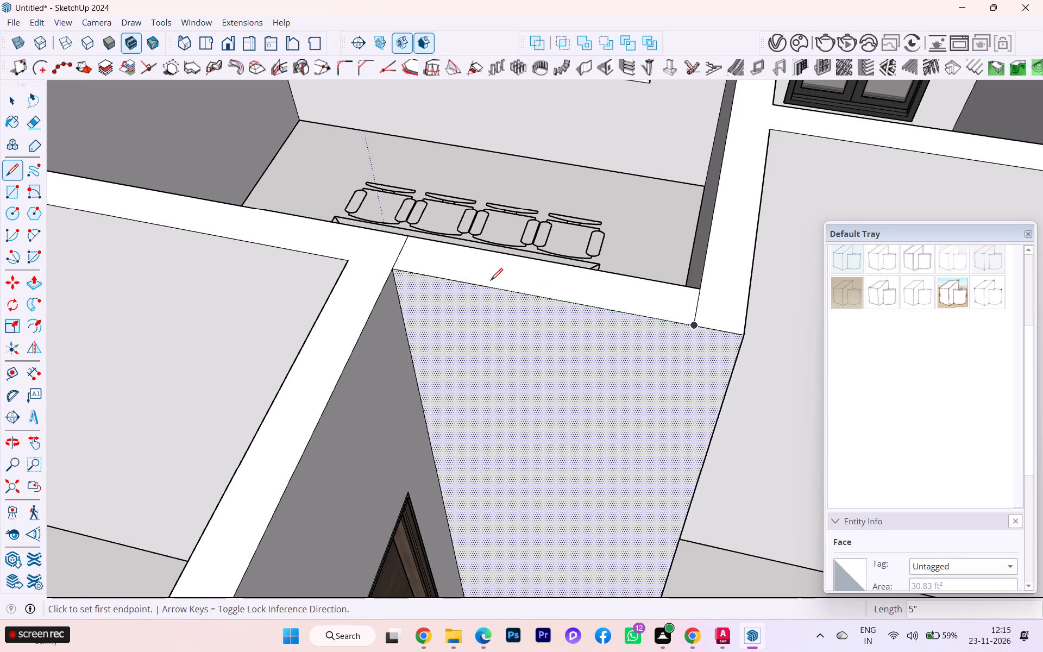
Push the marked wall-top strip down 10' to the floor to open the wall into the conference-table room.
scroll(487, 285, "down", 3)
left_click(11, 113)
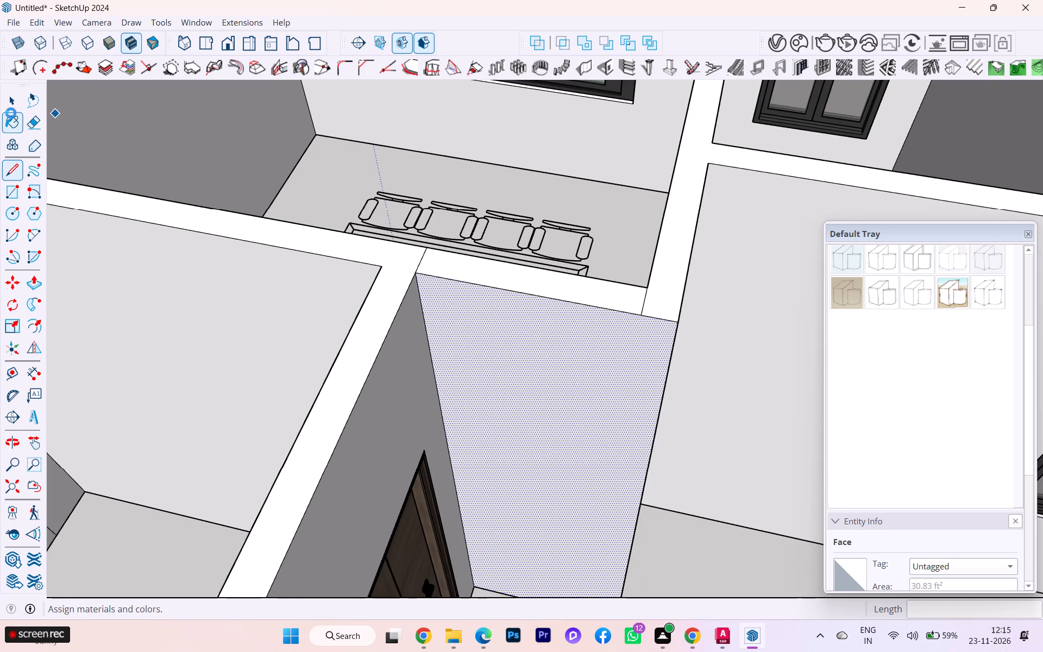
left_click(11, 105)
left_click(582, 293)
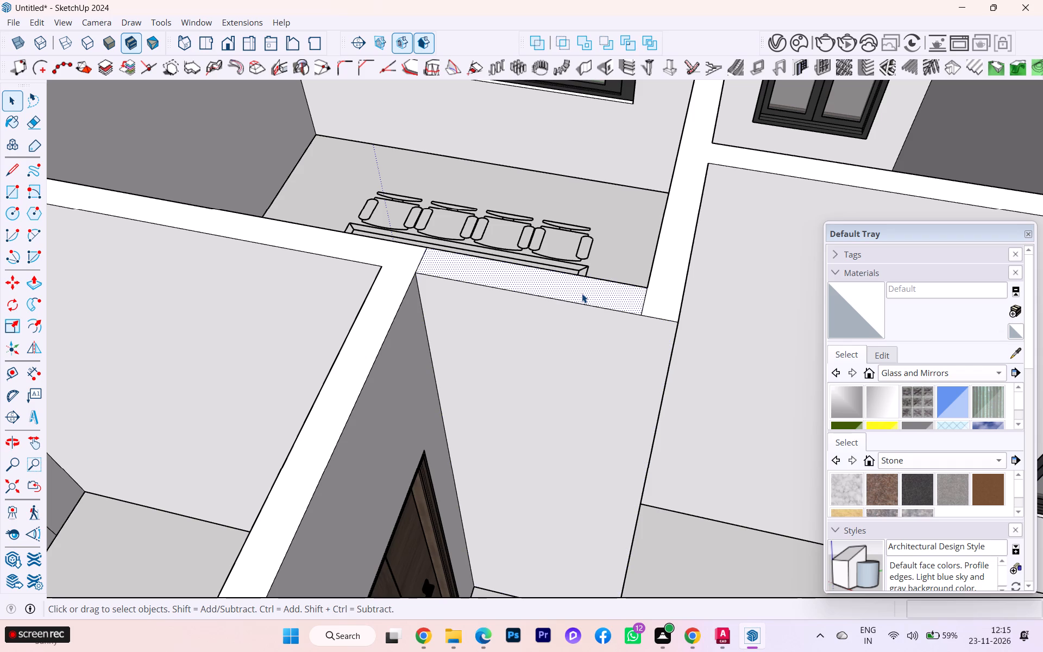
key("p")
left_click(582, 293)
scroll(517, 314, "down", 2)
scroll(517, 314, "up", 1)
scroll(517, 314, "down", 1)
scroll(517, 314, "up", 6)
scroll(517, 314, "down", 4)
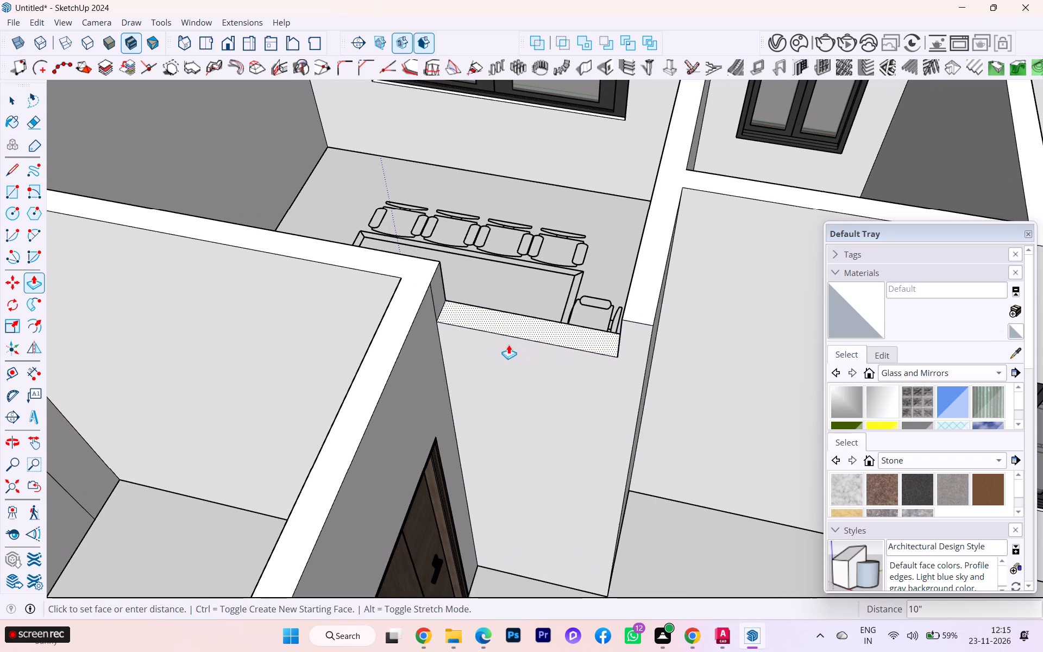
left_click(502, 577)
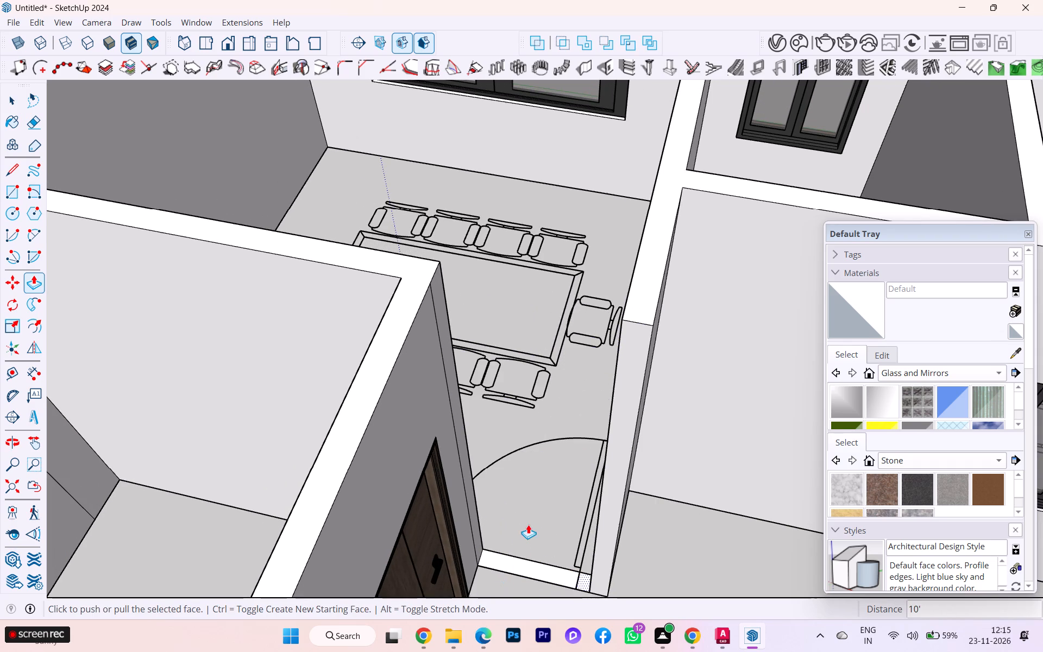
Copy the short top edge of the opening's side face 3' downward to mark the bottom of the lintel.
scroll(528, 524, "up", 1)
scroll(450, 221, "up", 1)
left_click(20, 102)
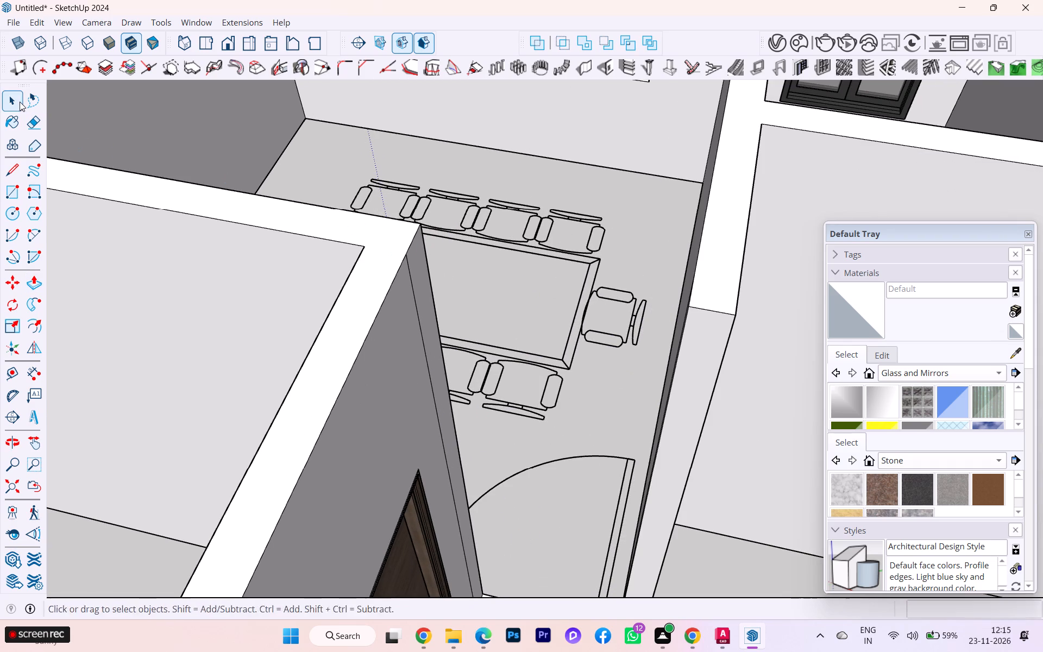
left_click(416, 244)
left_click(409, 249)
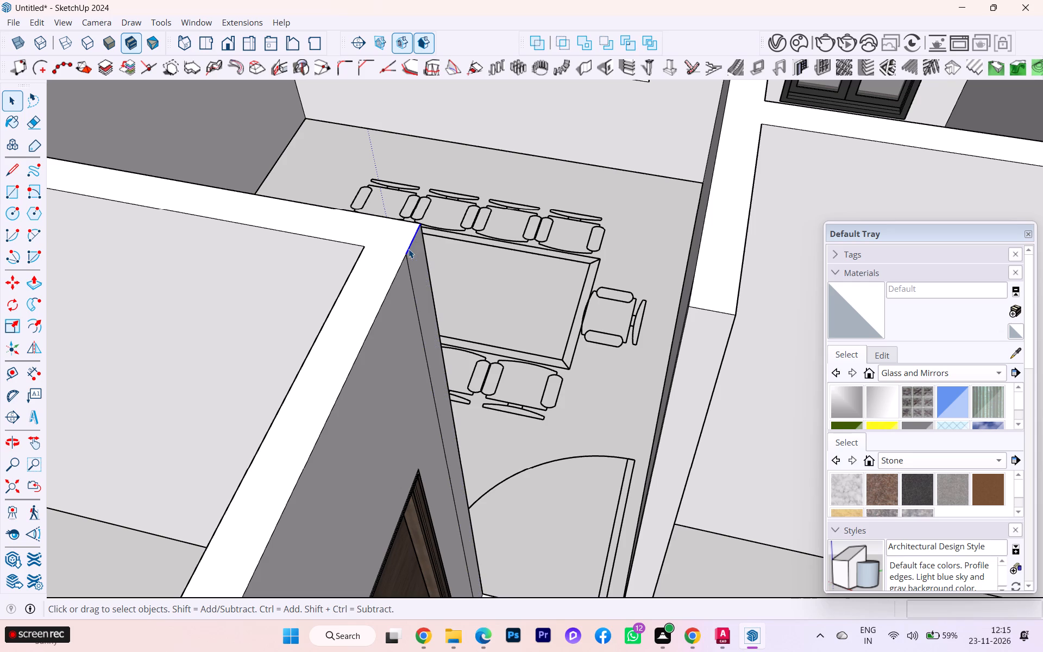
key("m")
key("Return")
left_click(406, 258)
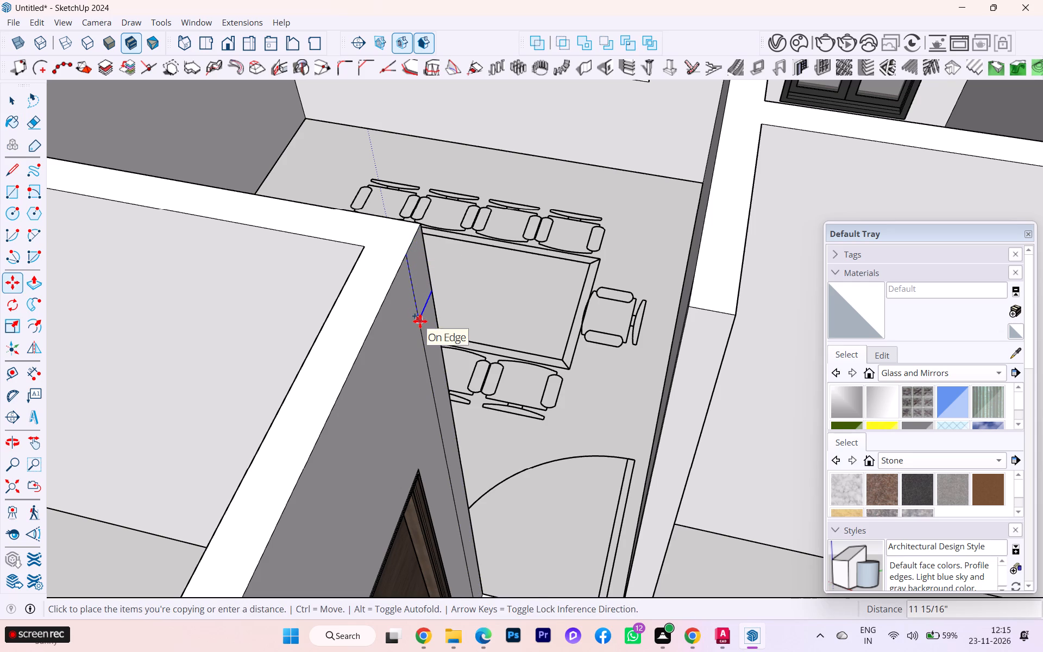
type("3'")
key("Return")
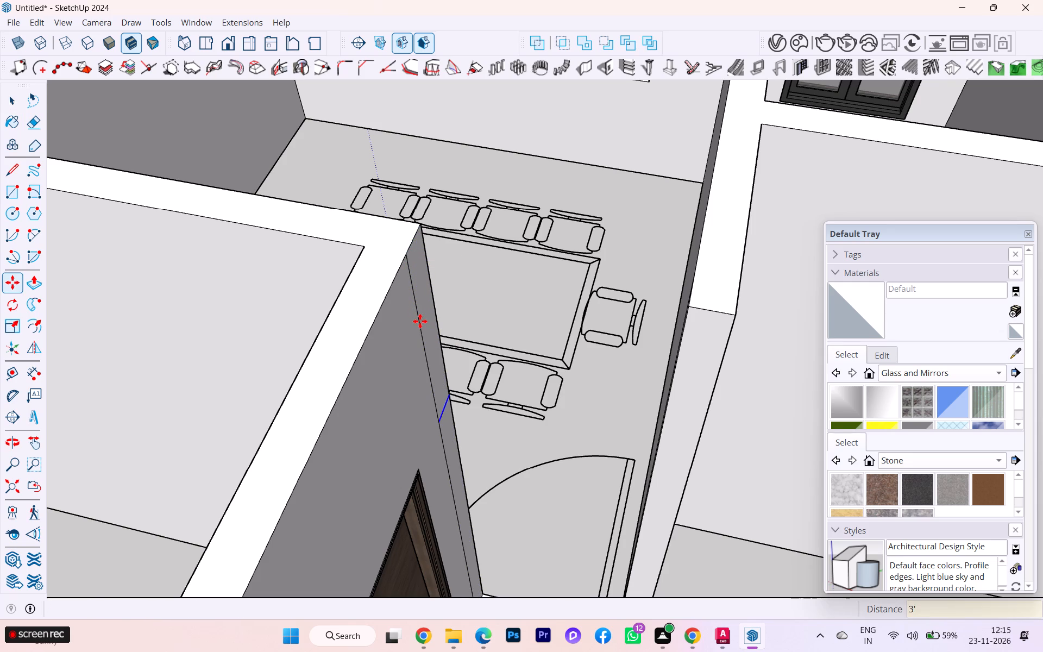
Push/pull the side face above the copied edge 2' 8" across the opening to form the lintel.
key("p")
left_click(425, 312)
left_click(698, 304)
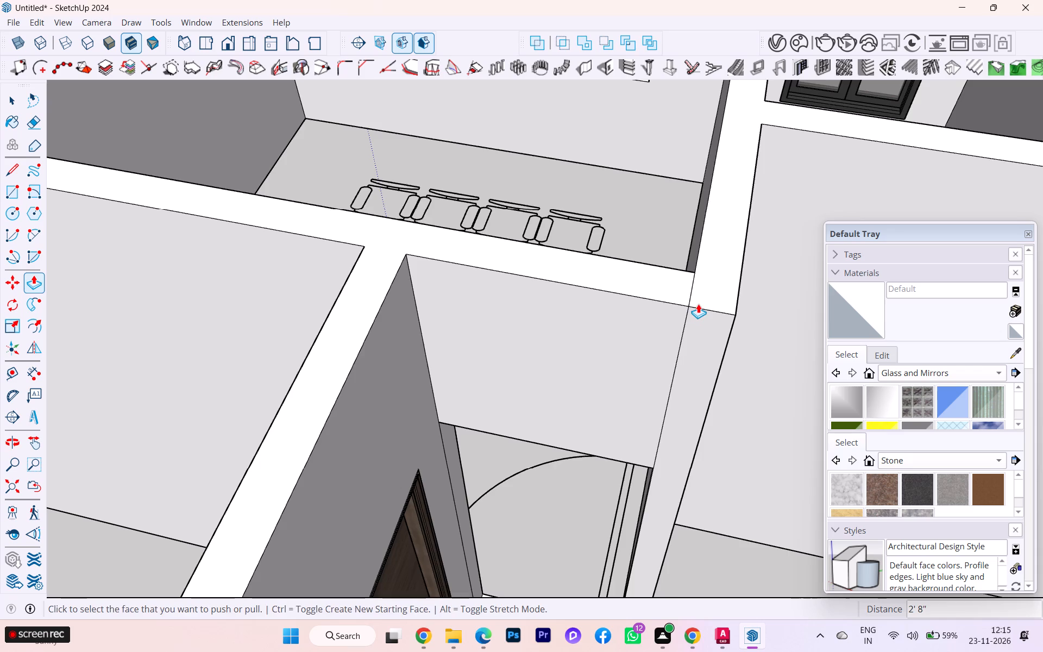
Delete the two leftover wall faces on the floor of the new doorway.
scroll(493, 215, "down", 4)
middle_click_drag(505, 244, 566, 215)
scroll(542, 504, "up", 4)
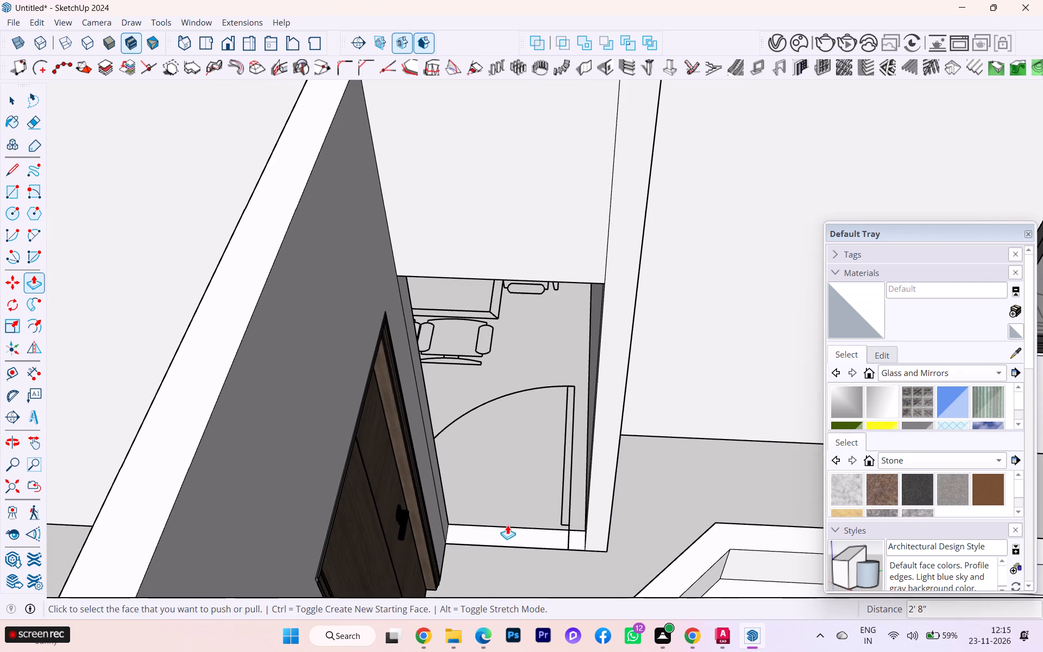
key("e")
scroll(508, 525, "up", 2)
left_click(508, 535)
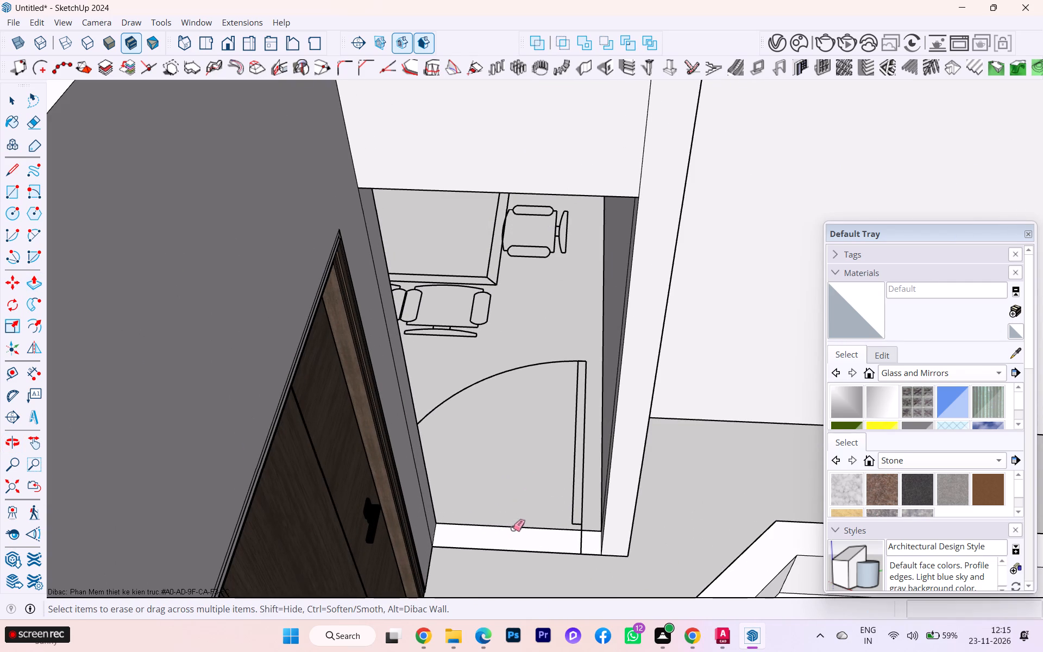
left_click(12, 104)
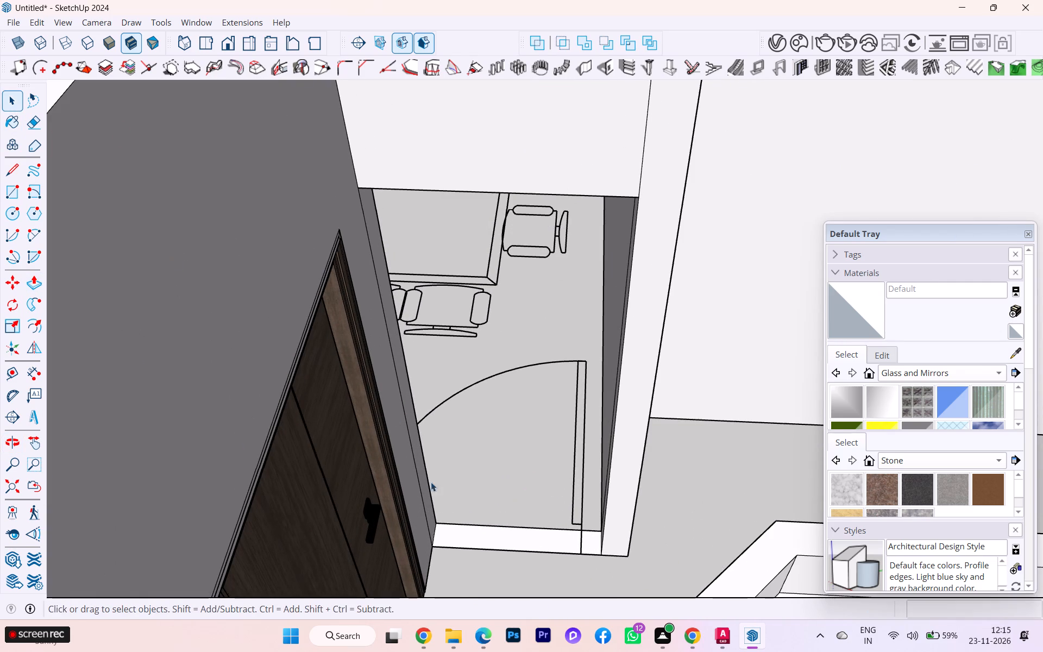
left_click(475, 546)
key("Delete")
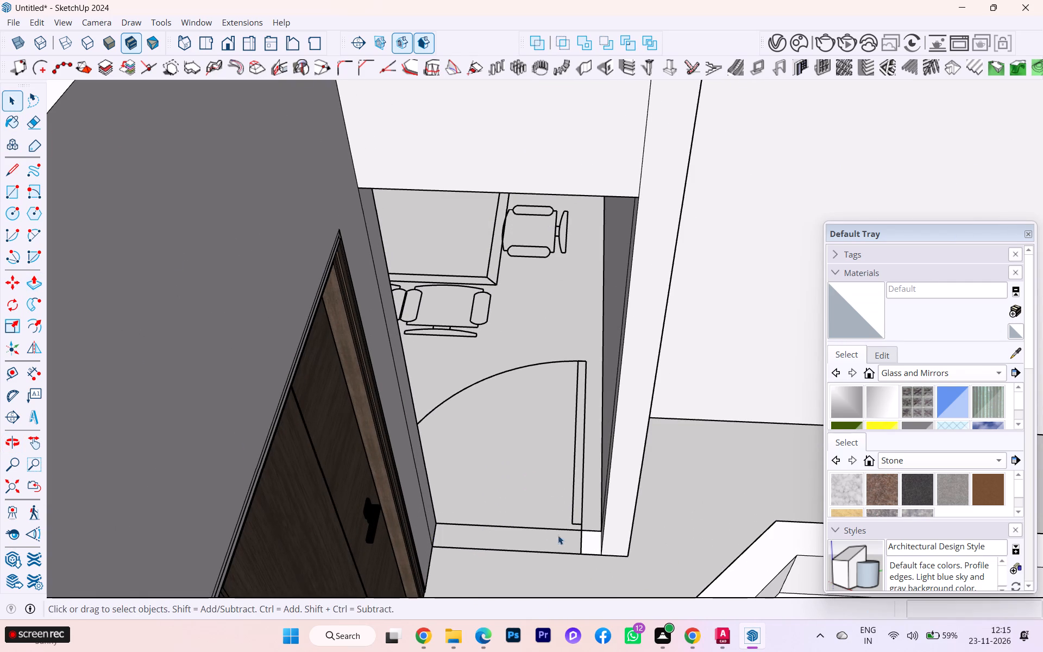
scroll(558, 535, "up", 5)
scroll(601, 546, "down", 2)
left_click(602, 547)
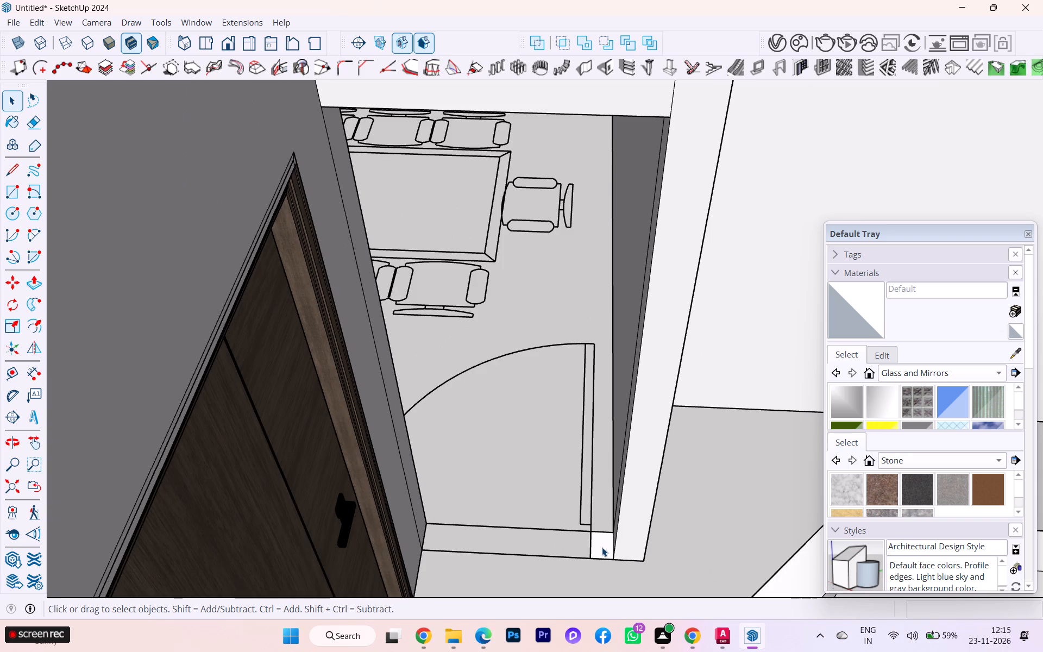
key("Delete")
Copy the adjacent room's wooden door about 2' 8" over, in front of the new doorway.
scroll(602, 545, "down", 4)
middle_click_drag(601, 544, 551, 534)
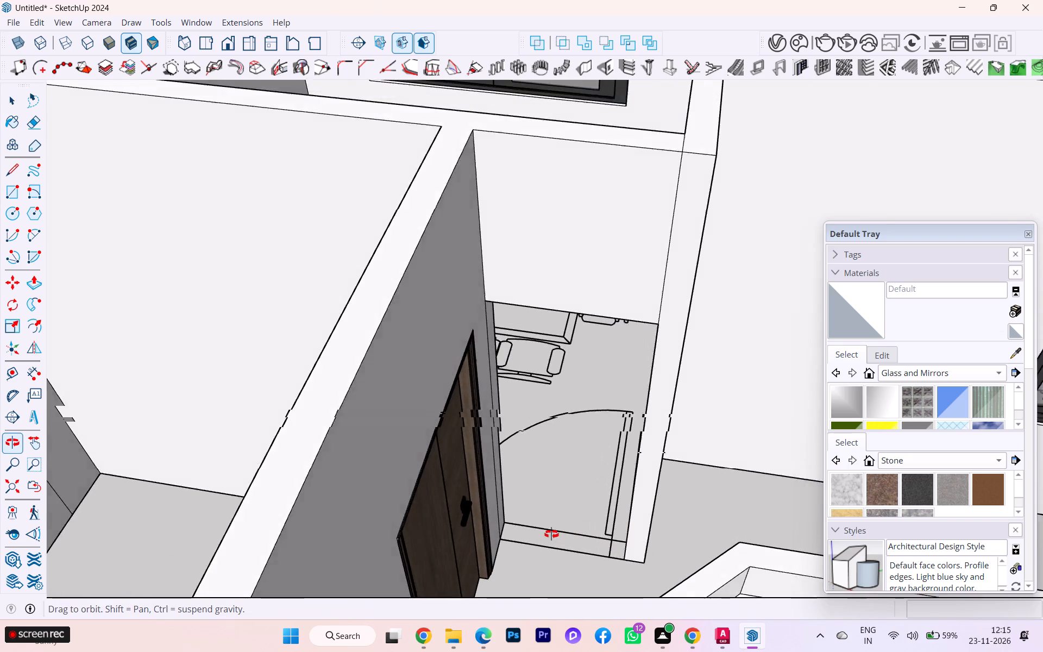
middle_click_drag(551, 534, 539, 531)
scroll(511, 440, "down", 3)
middle_click_drag(508, 437, 462, 425)
left_click(380, 458)
key("m")
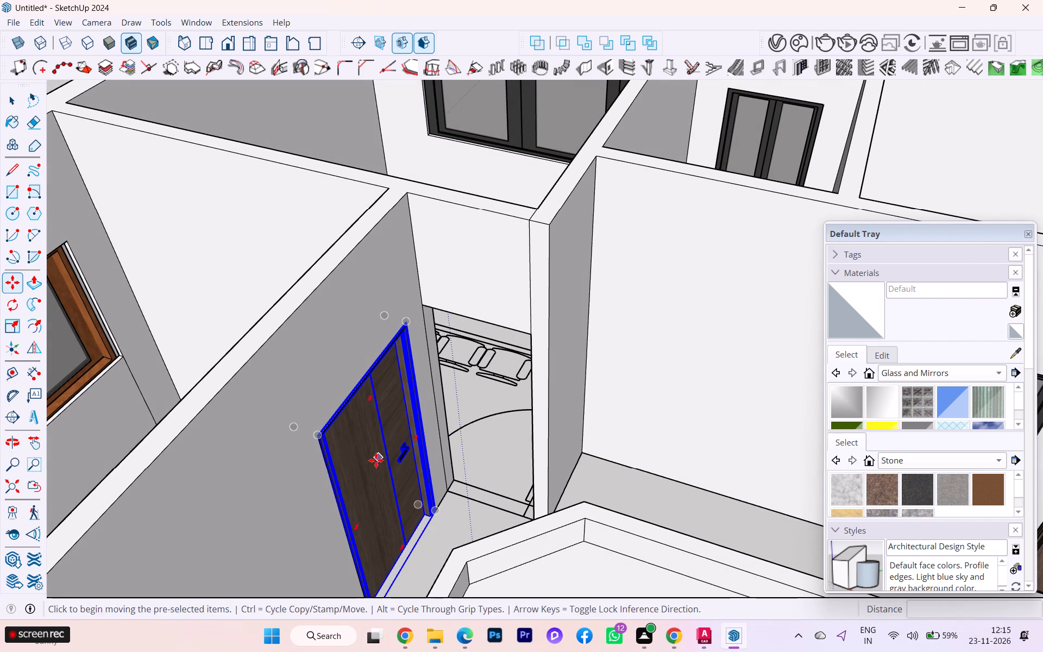
left_click(373, 462)
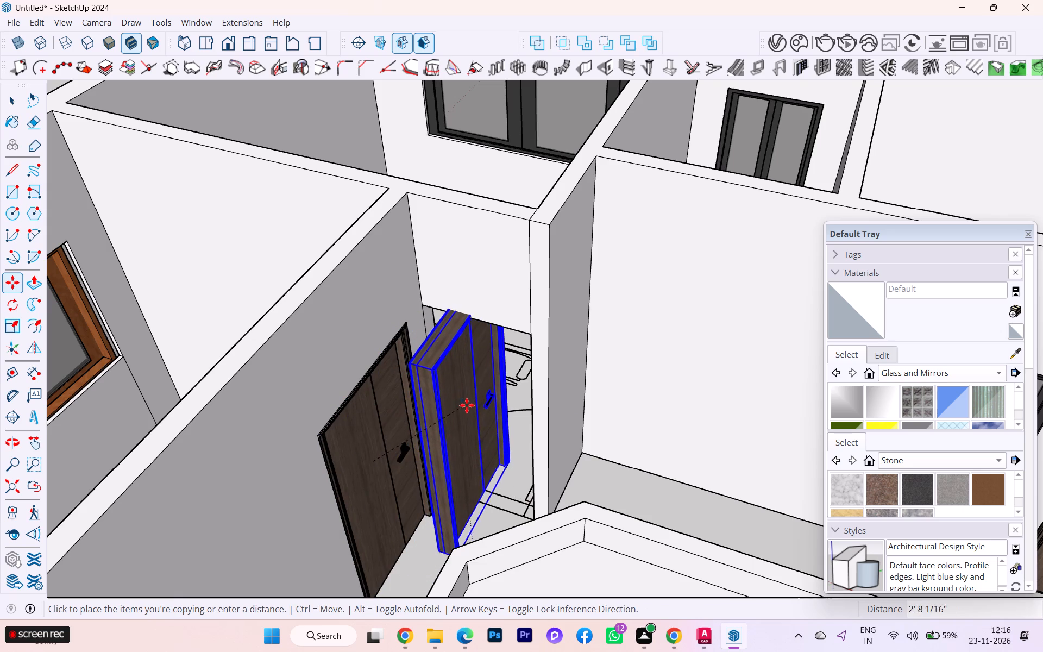
left_click(466, 378)
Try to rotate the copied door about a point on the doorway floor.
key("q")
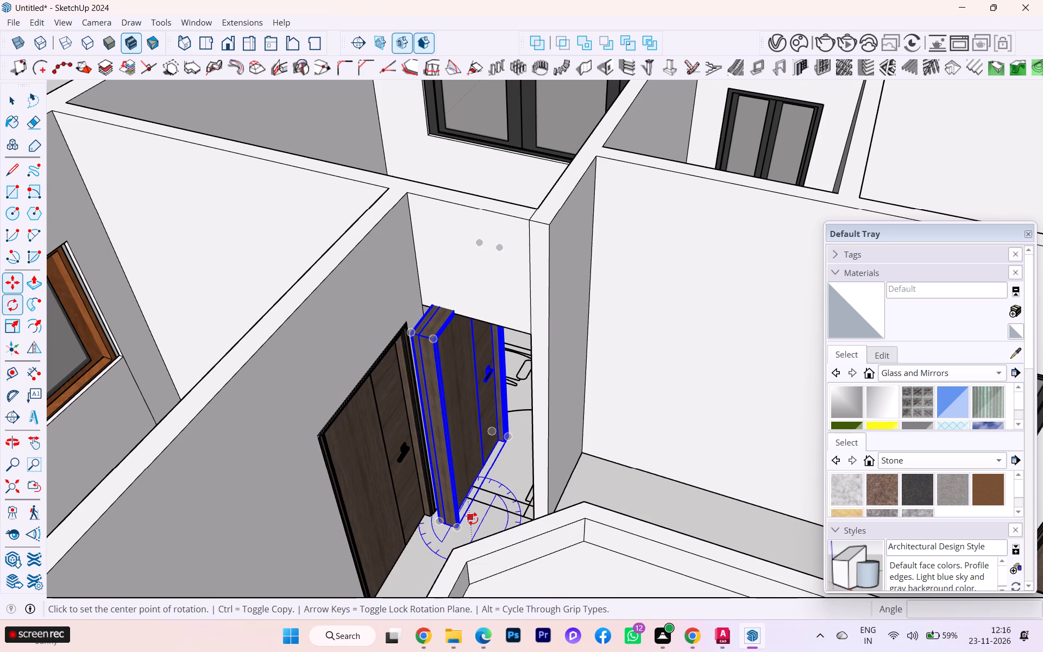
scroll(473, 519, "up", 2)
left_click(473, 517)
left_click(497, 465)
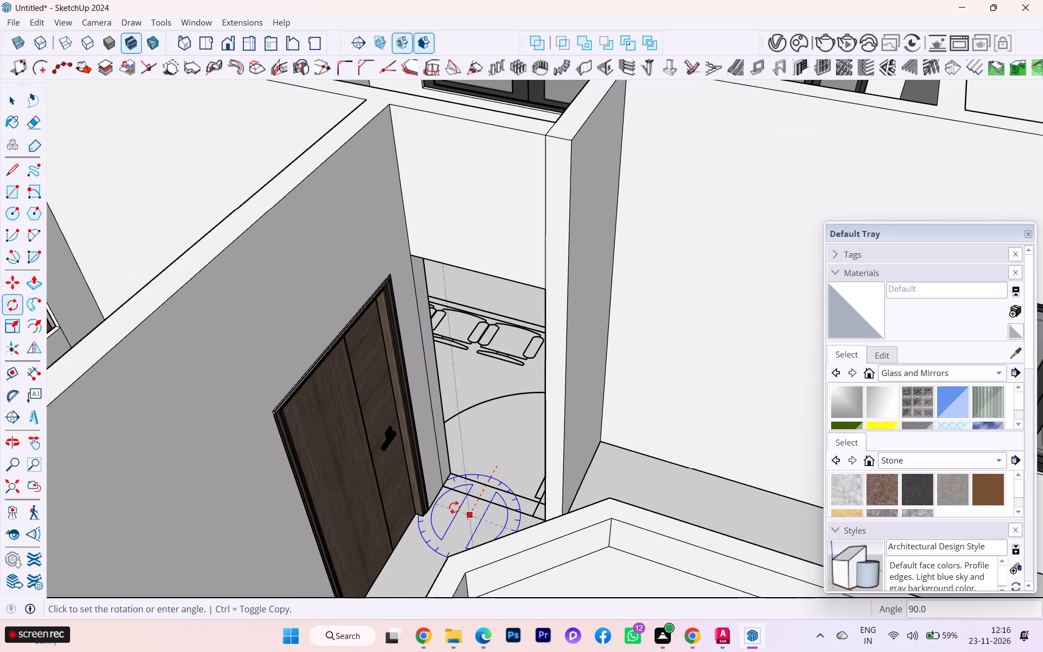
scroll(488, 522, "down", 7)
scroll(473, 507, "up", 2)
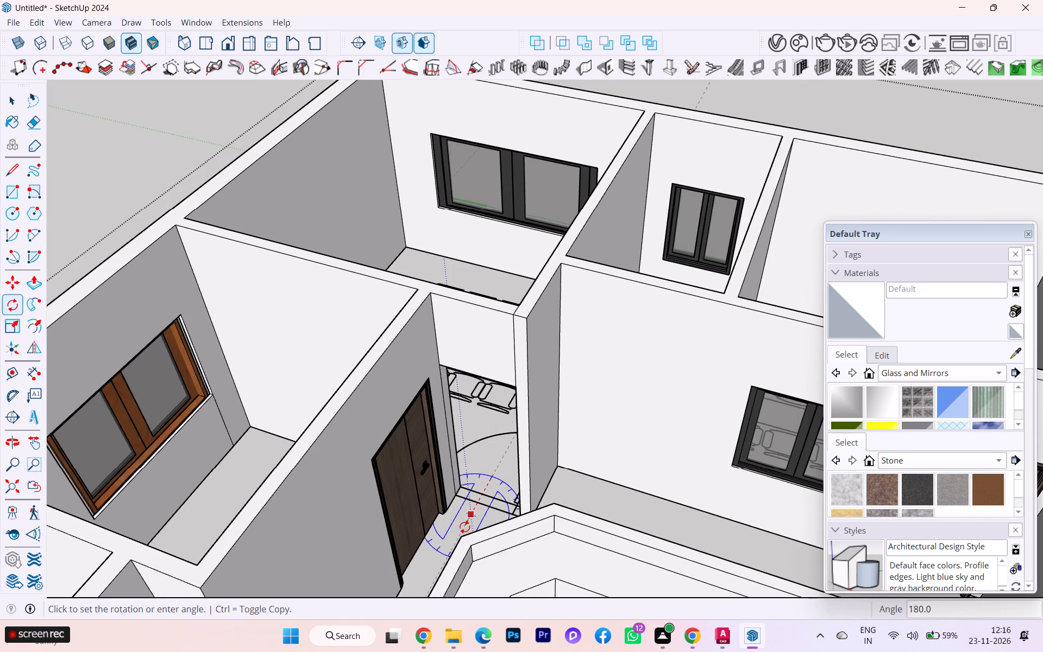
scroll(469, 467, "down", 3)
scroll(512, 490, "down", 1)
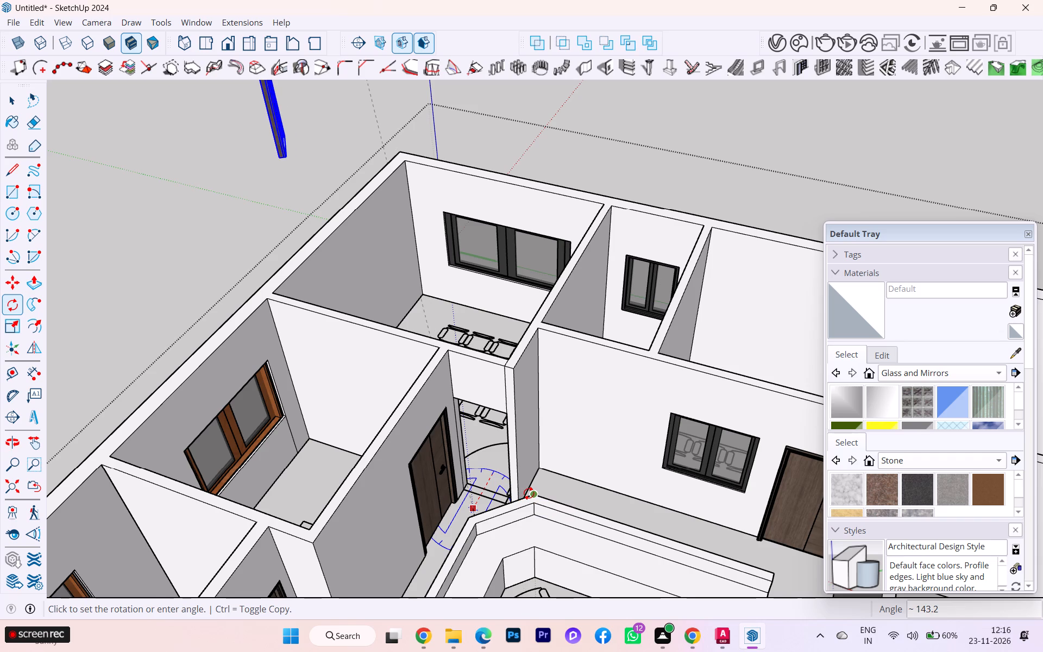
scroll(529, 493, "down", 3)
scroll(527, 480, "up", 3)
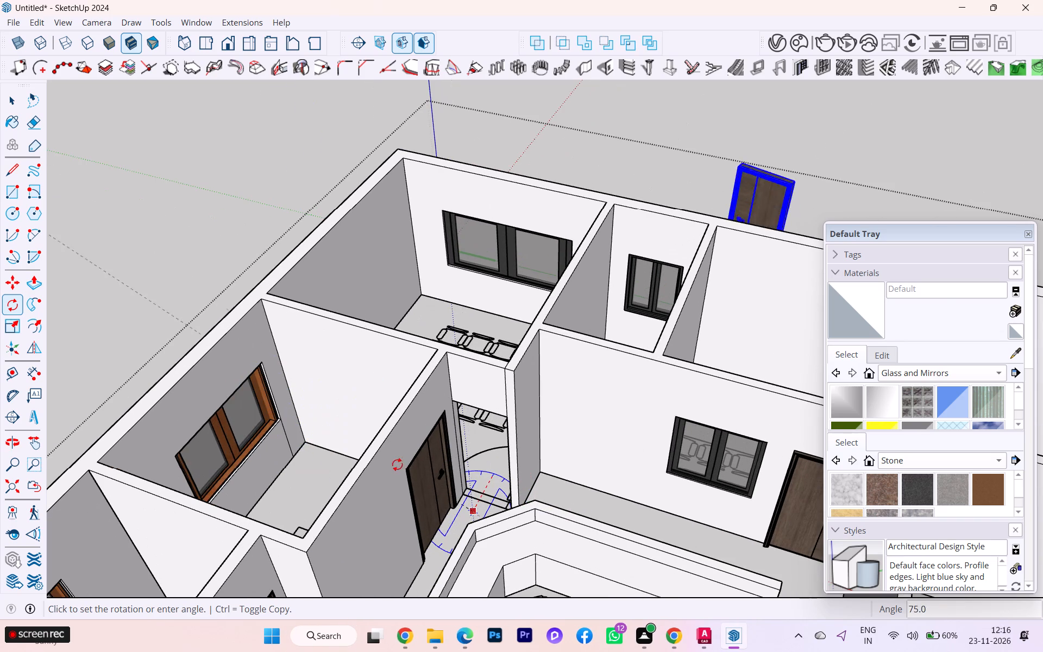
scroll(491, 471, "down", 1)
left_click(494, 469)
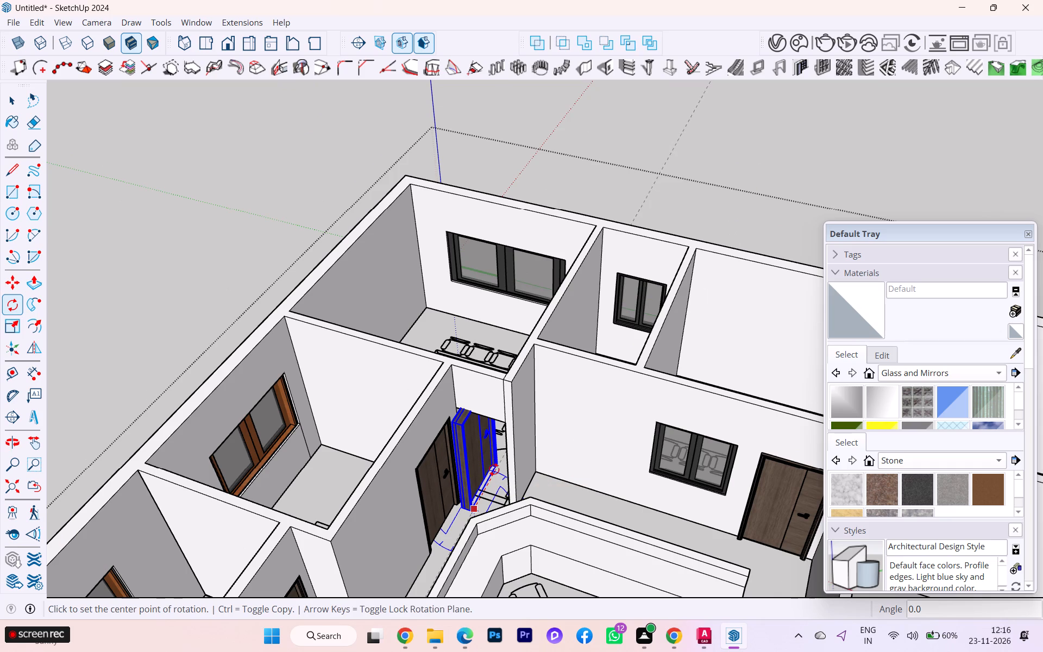
Rotate the copied door 90 degrees so it runs parallel to the new doorway's wall.
scroll(483, 490, "up", 1)
scroll(483, 490, "down", 1)
scroll(483, 490, "up", 4)
scroll(487, 493, "down", 2)
scroll(487, 494, "up", 4)
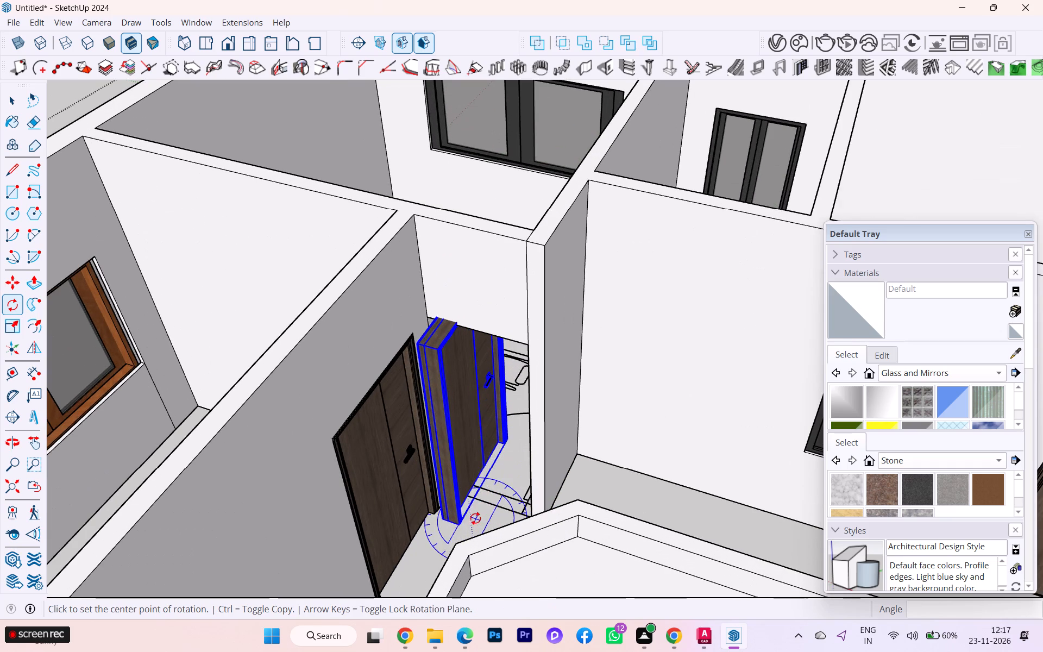
left_click(475, 515)
left_click(485, 498)
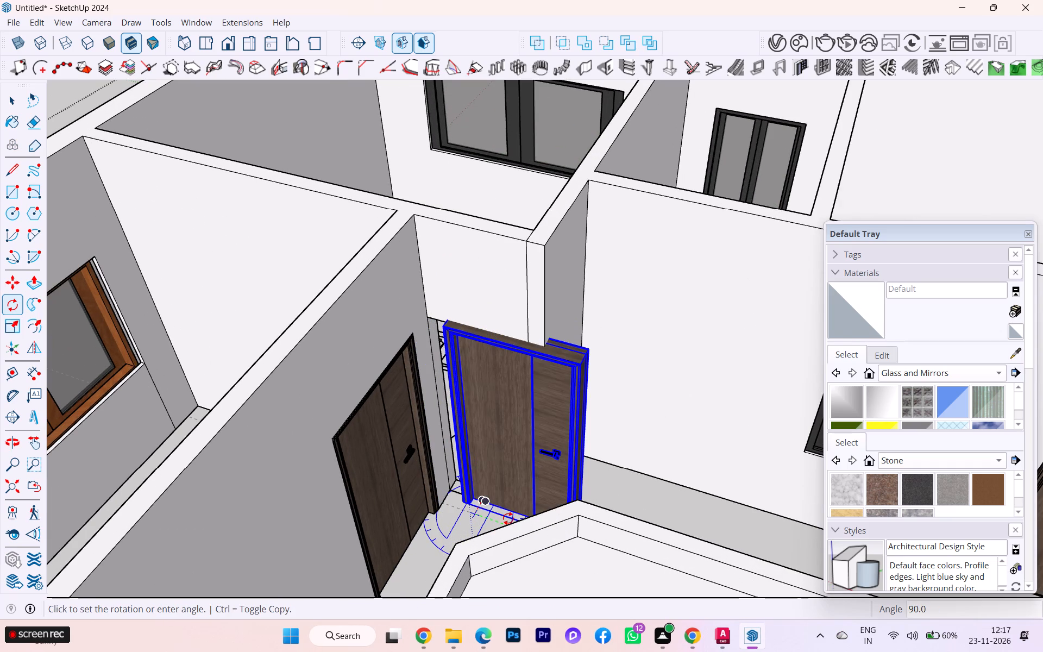
type("90")
key("Return")
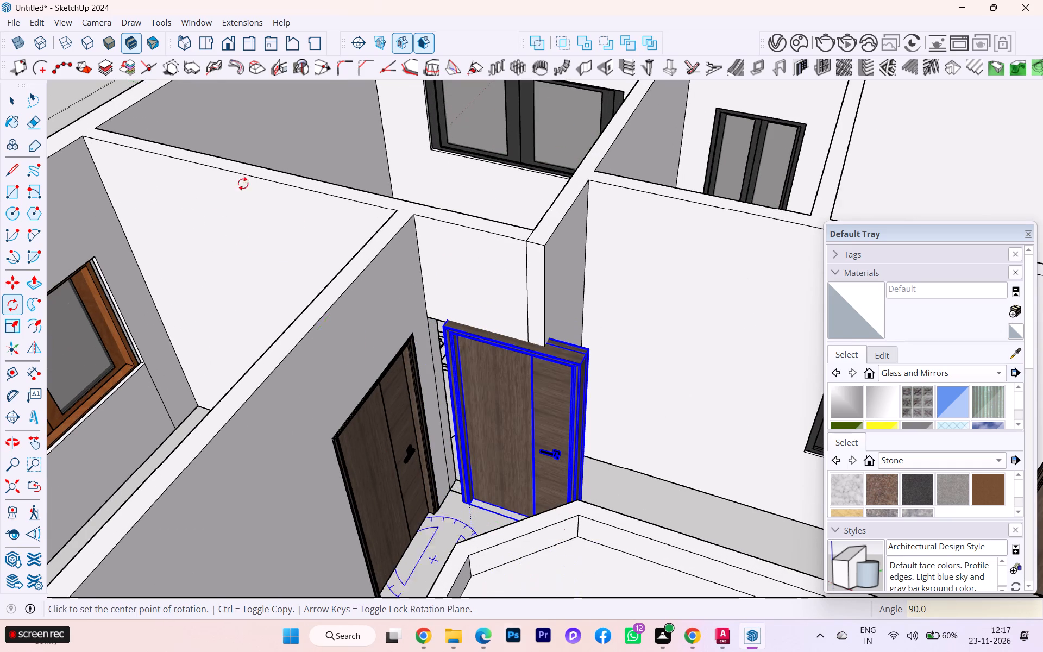
Move the copied door so its upper frame corner meets the upper corner of the new doorway.
left_click(10, 278)
scroll(288, 293, "up", 3)
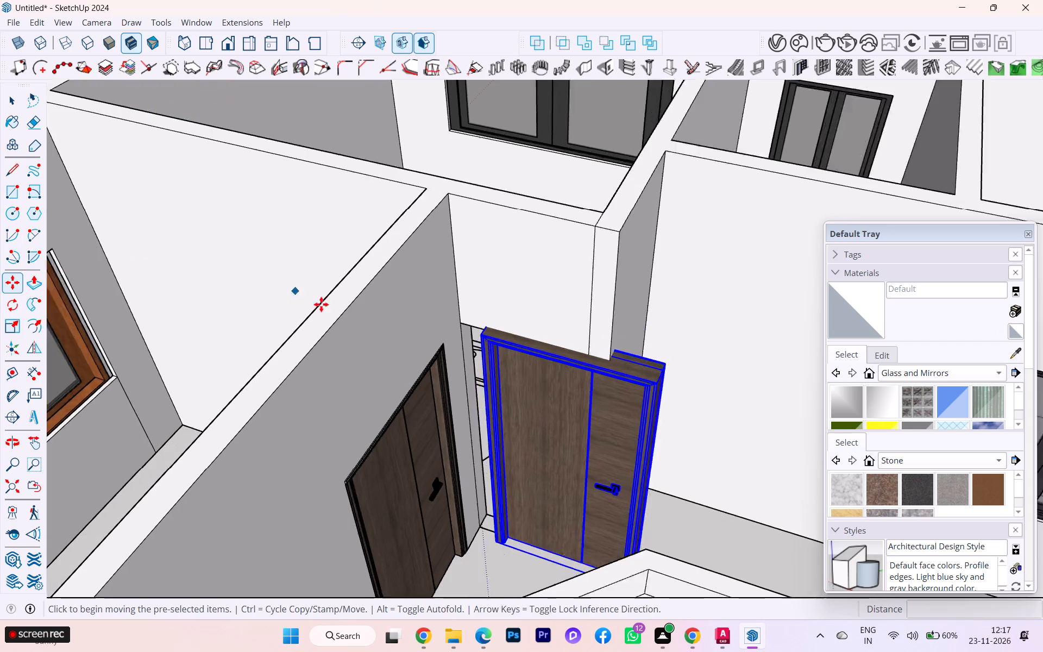
scroll(321, 304, "up", 1)
middle_click_drag(480, 312, 569, 324)
scroll(557, 345, "down", 1)
scroll(555, 345, "up", 1)
scroll(550, 345, "down", 3)
scroll(550, 345, "up", 6)
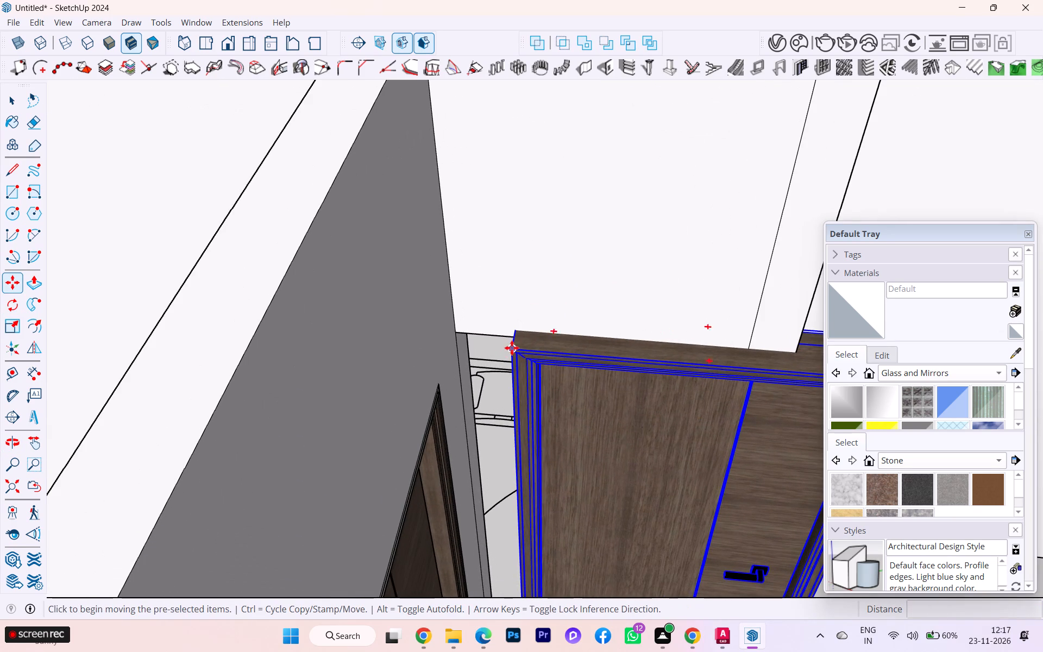
left_click(512, 348)
left_click(455, 328)
scroll(420, 287, "down", 3)
Scale the copied door's depth along the red axis in two passes, the second at about 0.26.
middle_click_drag(429, 275, 401, 267)
key("s")
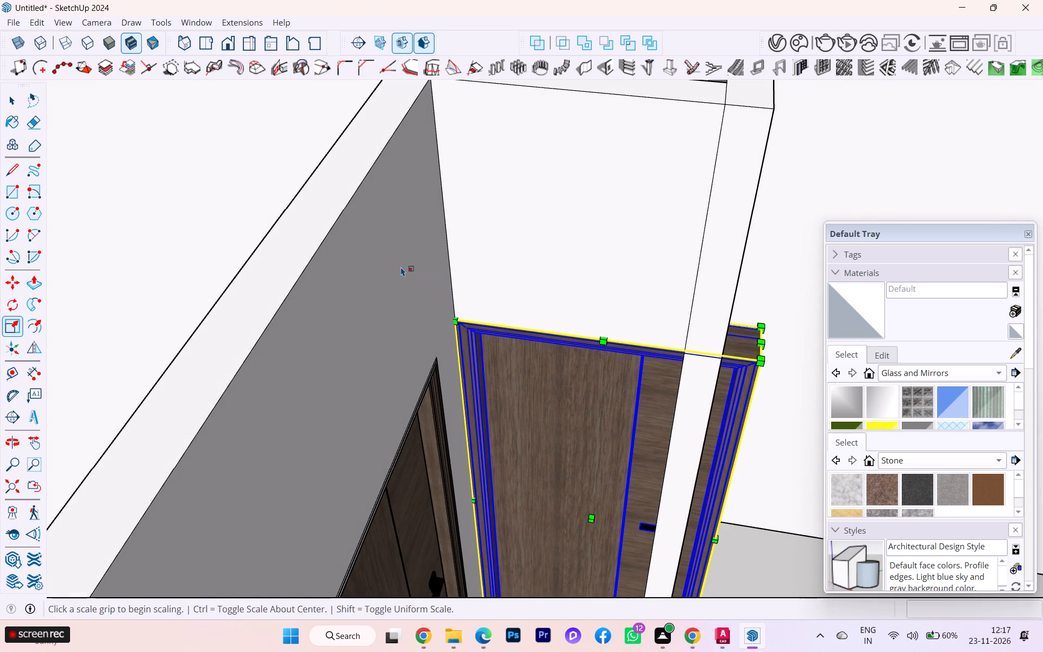
scroll(759, 256, "down", 2)
scroll(759, 256, "up", 2)
scroll(759, 256, "down", 1)
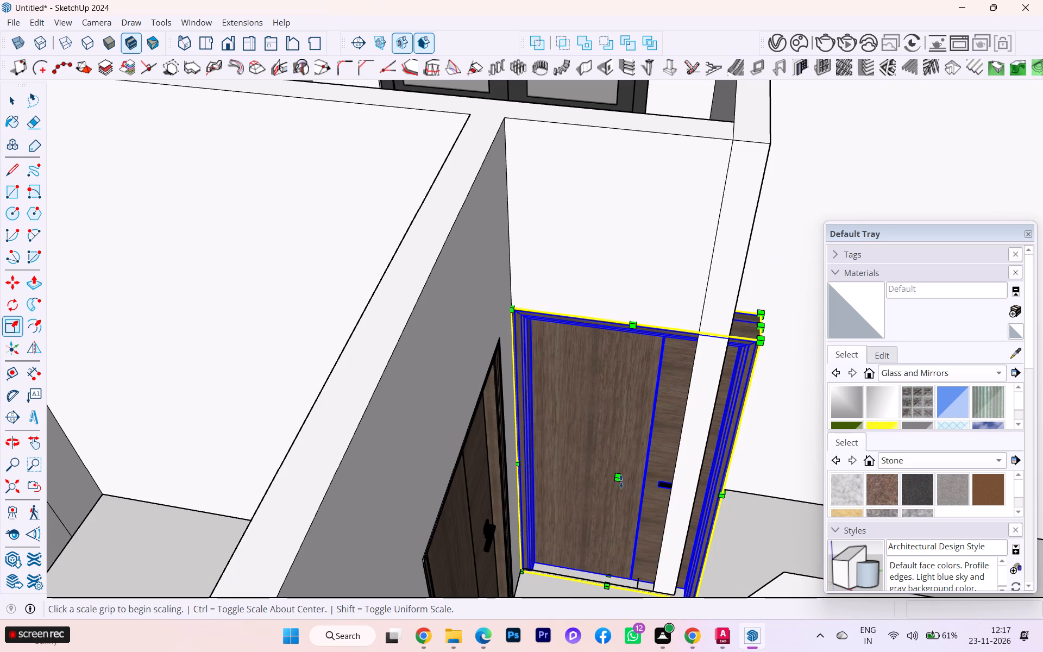
left_click(622, 478)
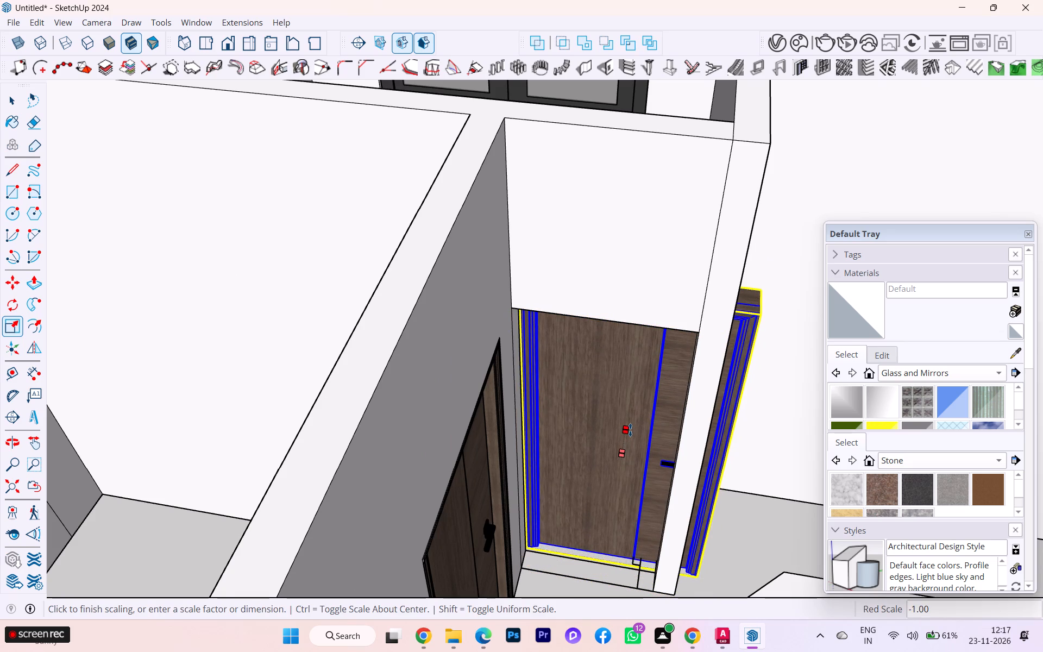
left_click(630, 430)
left_click(624, 456)
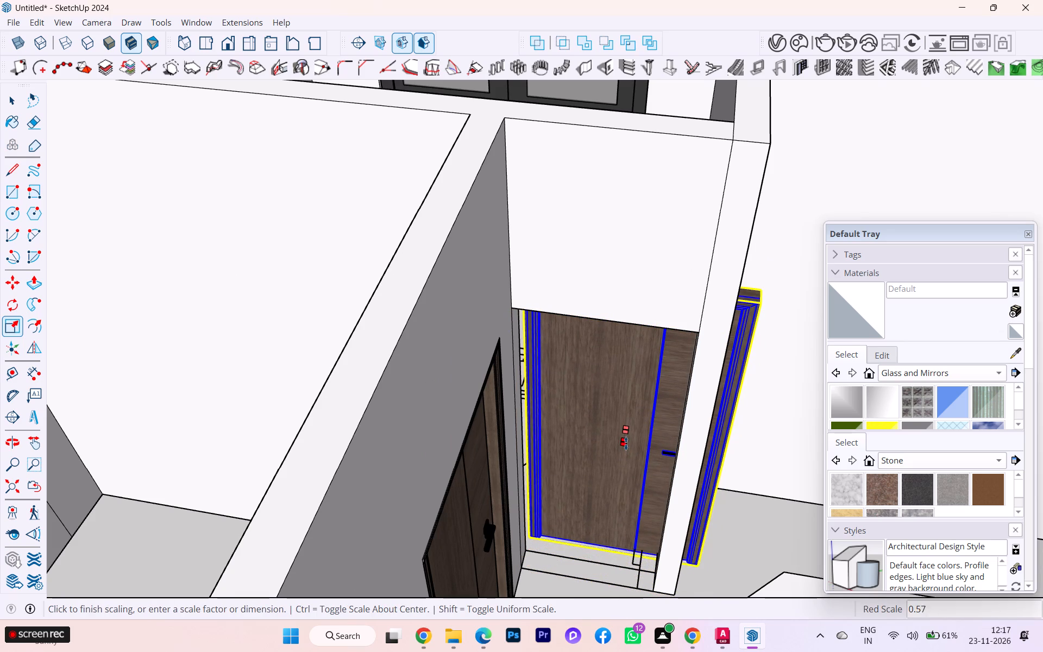
left_click(628, 437)
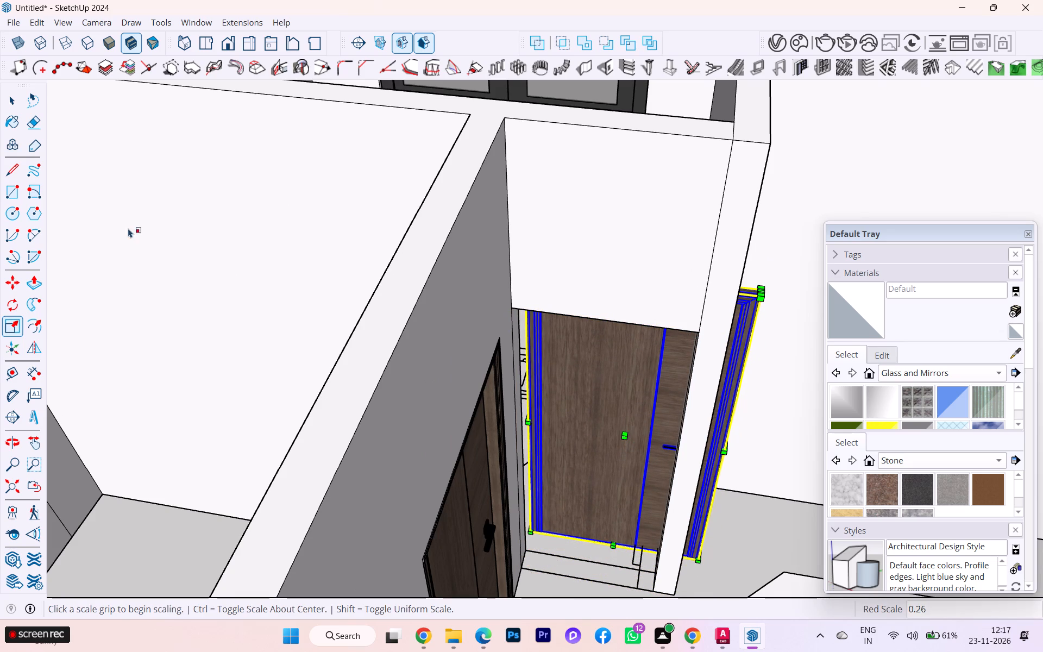
Move the thinned door by its bottom frame corner onto the floor corner of the new doorway.
left_click(11, 282)
scroll(477, 521, "up", 5)
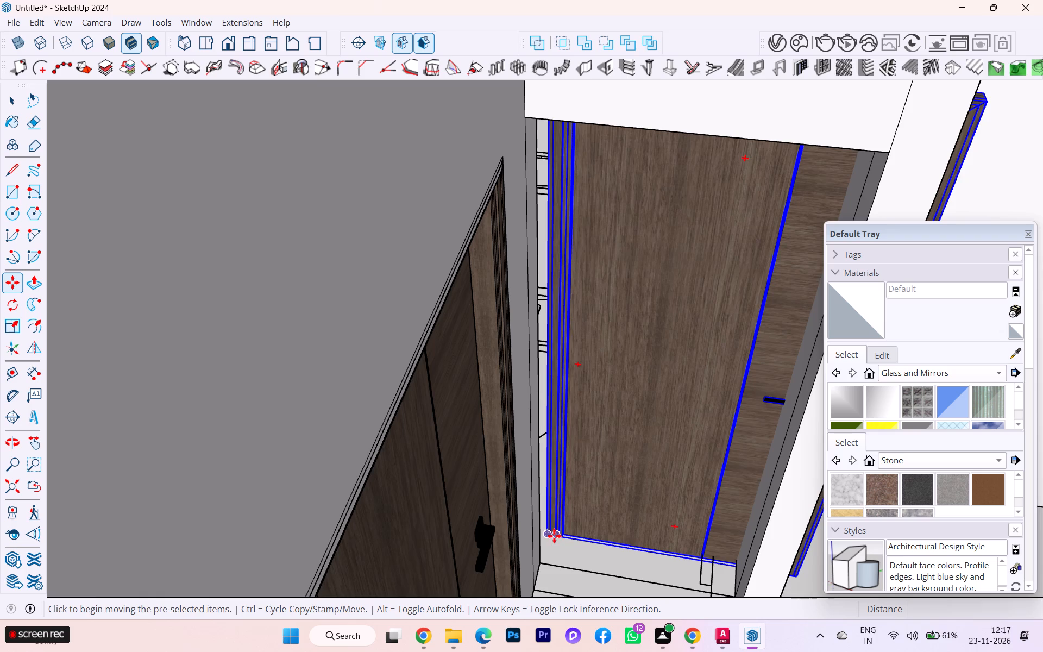
left_click(548, 533)
left_click(533, 592)
scroll(488, 304, "down", 2)
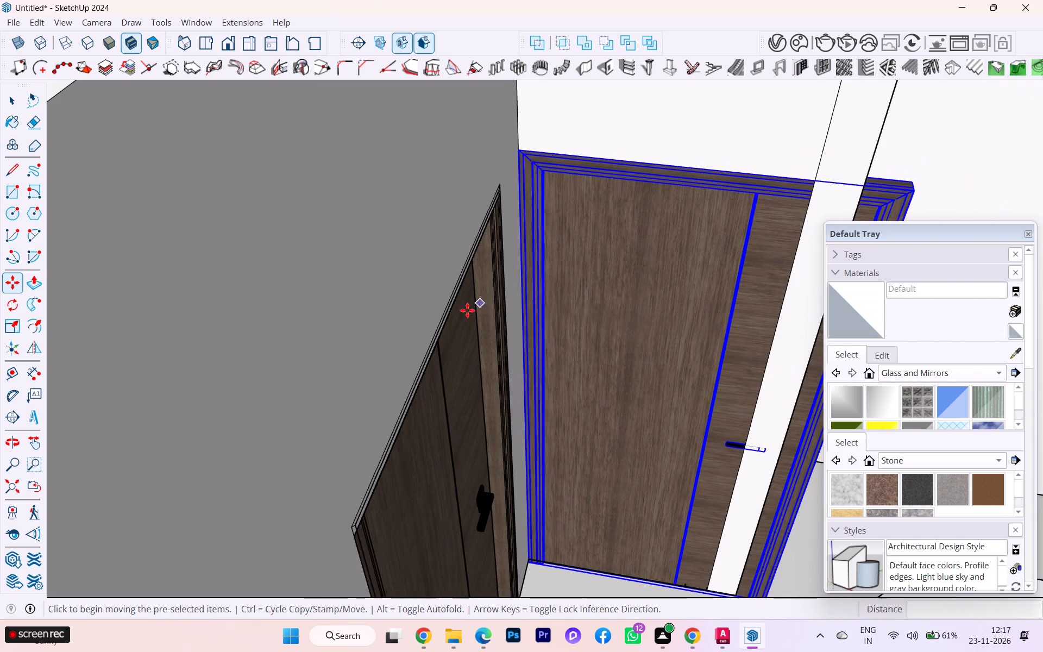
scroll(467, 310, "down", 2)
scroll(440, 304, "up", 2)
scroll(440, 304, "down", 1)
Scale the door's width to about 0.76 along the green axis to fit the doorway, and deselect it.
middle_click_drag(575, 327, 463, 328)
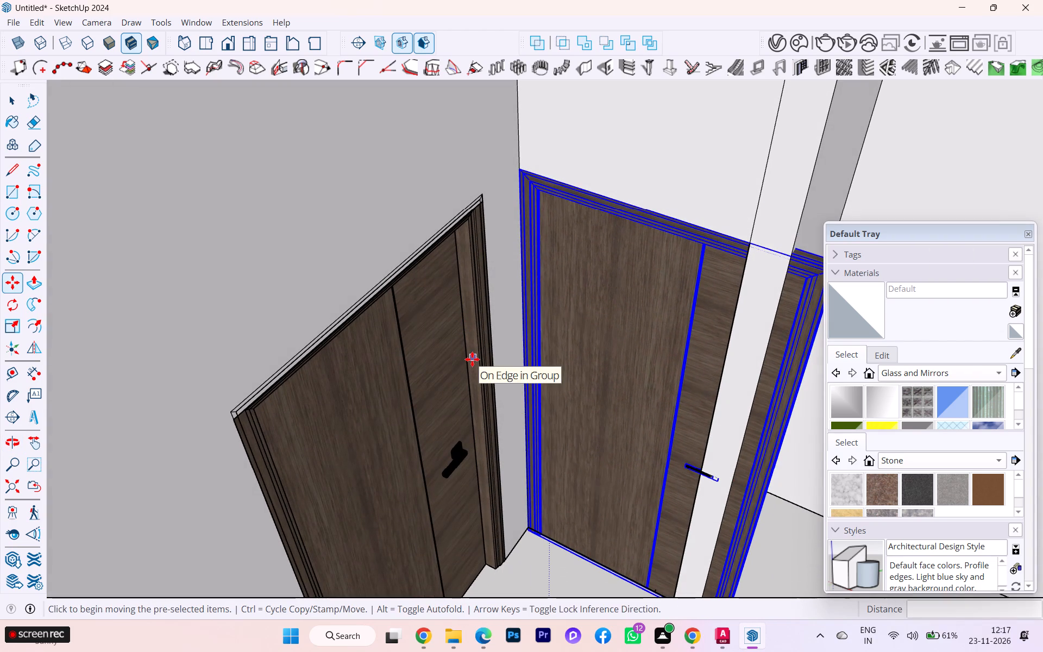
key("s")
left_click(770, 490)
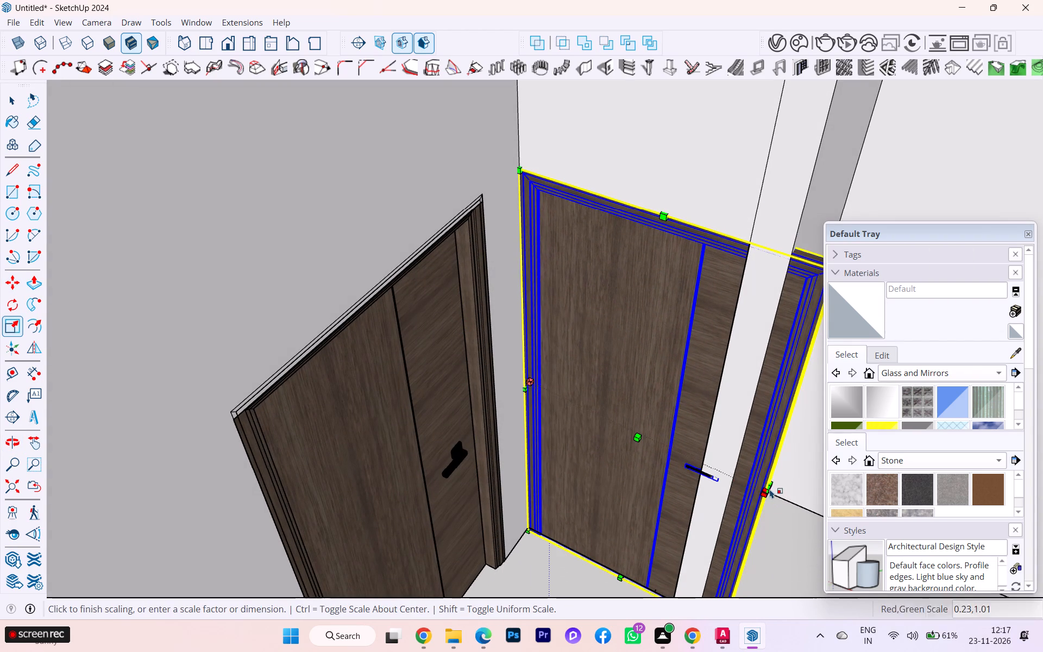
left_click(703, 454)
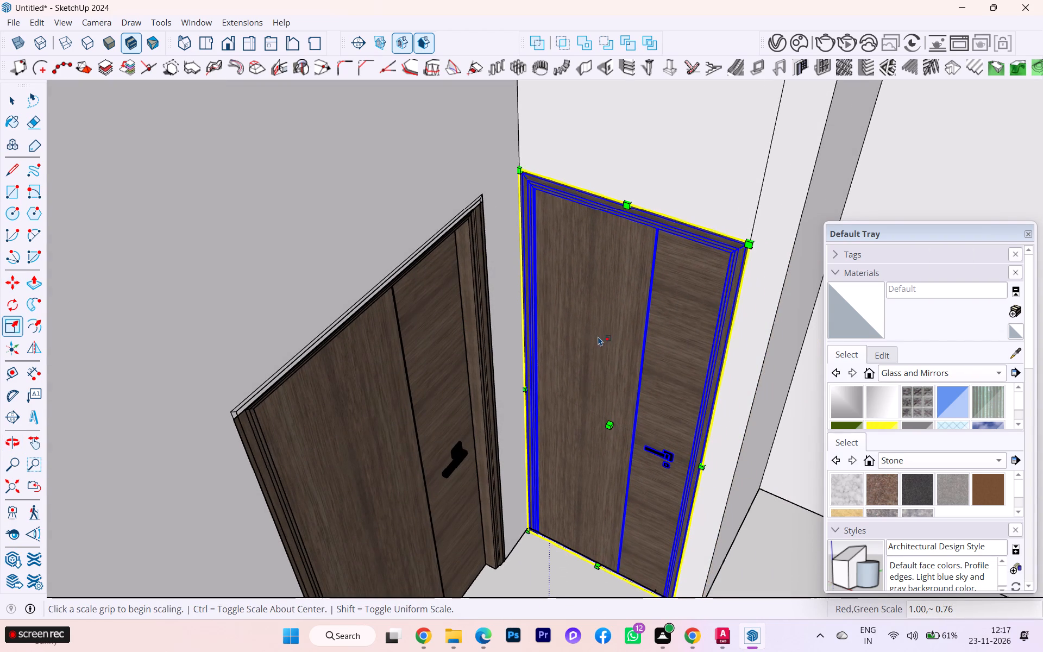
scroll(598, 336, "down", 7)
middle_click_drag(656, 348, 785, 346)
scroll(570, 320, "down", 4)
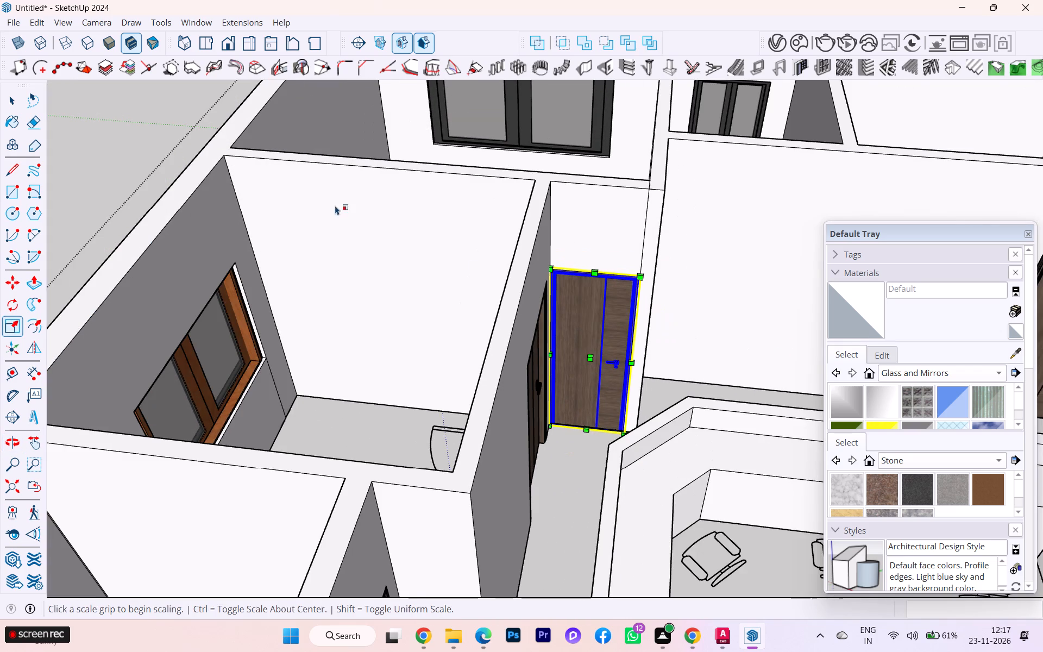
left_click(10, 98)
left_click(103, 134)
Examine the fitted door, the working area and the surrounding rooms from several sides of the building.
scroll(214, 161, "down", 1)
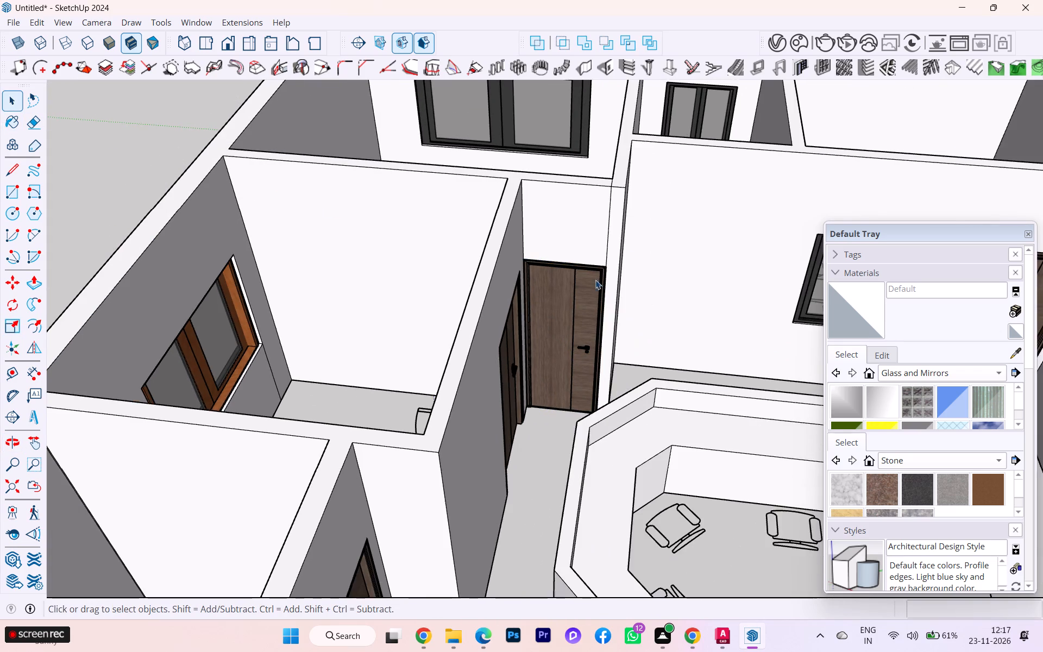
middle_click_drag(587, 281, 410, 292)
scroll(678, 211, "down", 2)
scroll(688, 214, "up", 1)
scroll(690, 214, "down", 2)
scroll(490, 204, "down", 1)
scroll(492, 203, "up", 1)
scroll(492, 204, "down", 2)
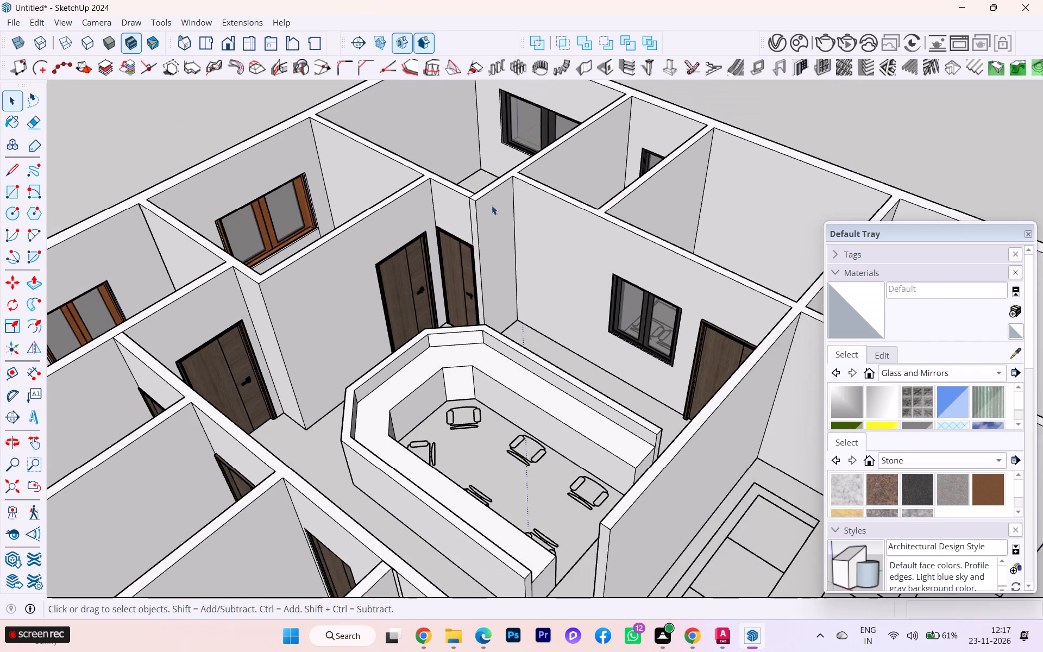
middle_click_drag(492, 205, 432, 195)
scroll(548, 189, "down", 1)
scroll(455, 362, "up", 1)
scroll(455, 362, "down", 1)
scroll(455, 362, "up", 1)
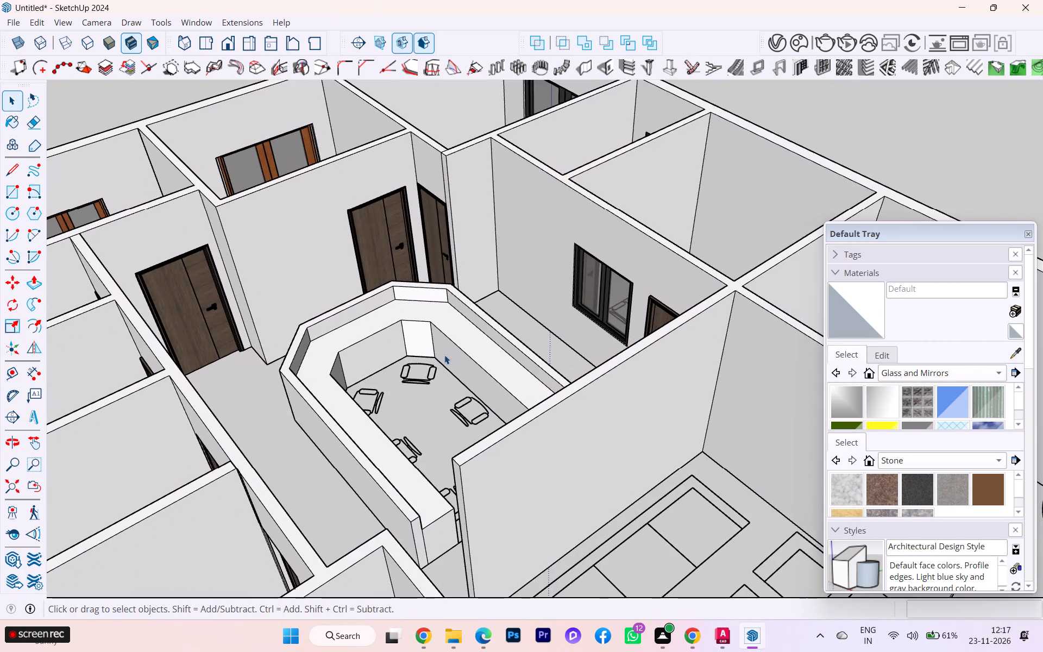
scroll(435, 341, "up", 7)
scroll(453, 316, "down", 5)
scroll(495, 294, "down", 2)
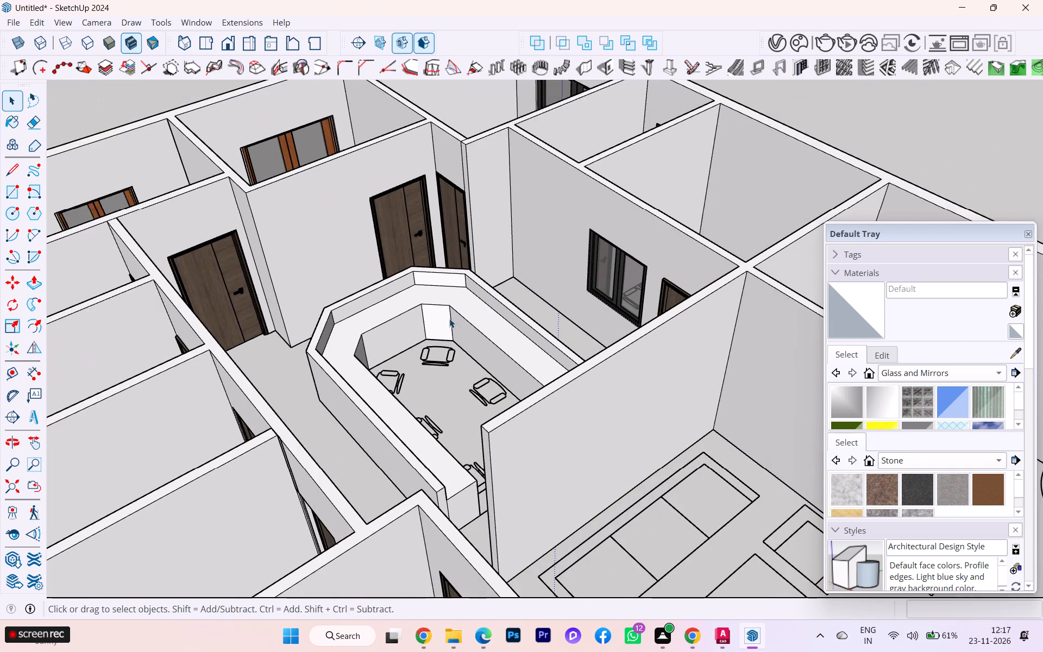
scroll(403, 322, "up", 3)
scroll(391, 322, "down", 2)
middle_click_drag(420, 300, 515, 300)
scroll(461, 358, "up", 2)
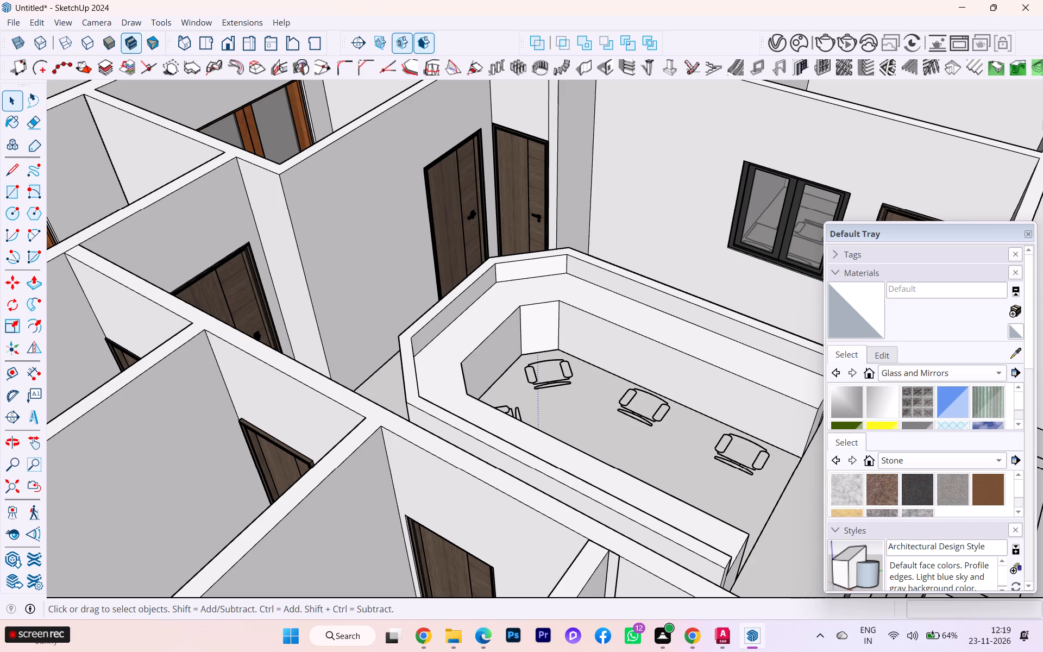
scroll(1042, 123, "down", 3)
scroll(1042, 139, "up", 1)
scroll(1042, 139, "down", 2)
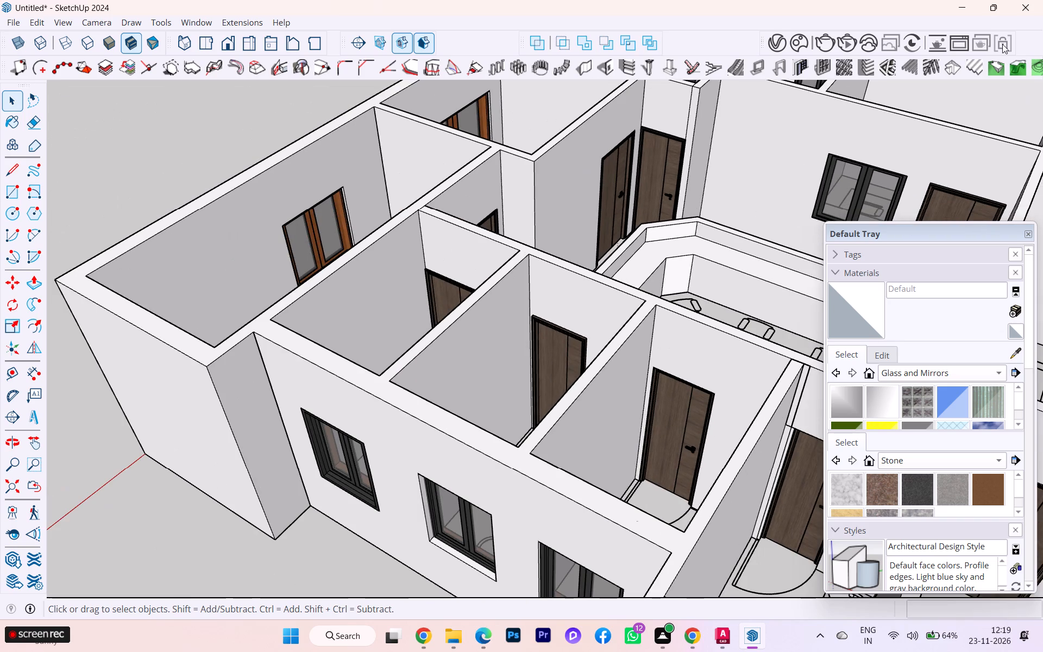
scroll(1000, 34, "down", 6)
scroll(951, 40, "up", 4)
scroll(951, 41, "down", 4)
scroll(920, 64, "up", 2)
scroll(946, 58, "down", 1)
scroll(658, 273, "down", 2)
middle_click_drag(658, 273, 652, 277)
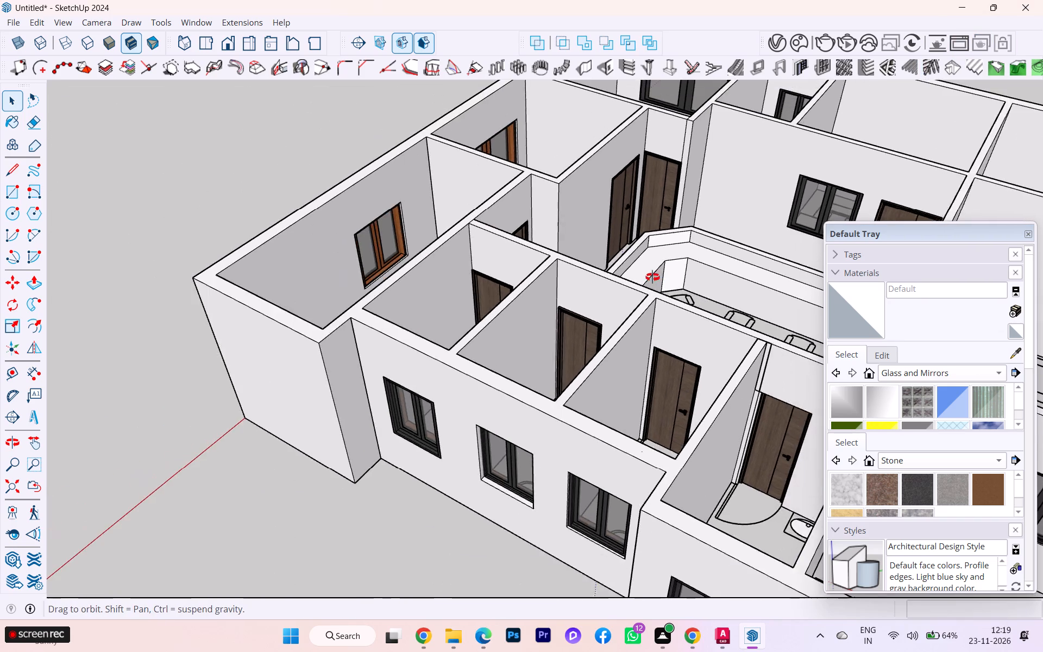
middle_click_drag(652, 277, 487, 305)
scroll(495, 298, "down", 3)
scroll(590, 244, "down", 3)
scroll(420, 235, "down", 1)
scroll(420, 235, "up", 3)
scroll(420, 235, "down", 1)
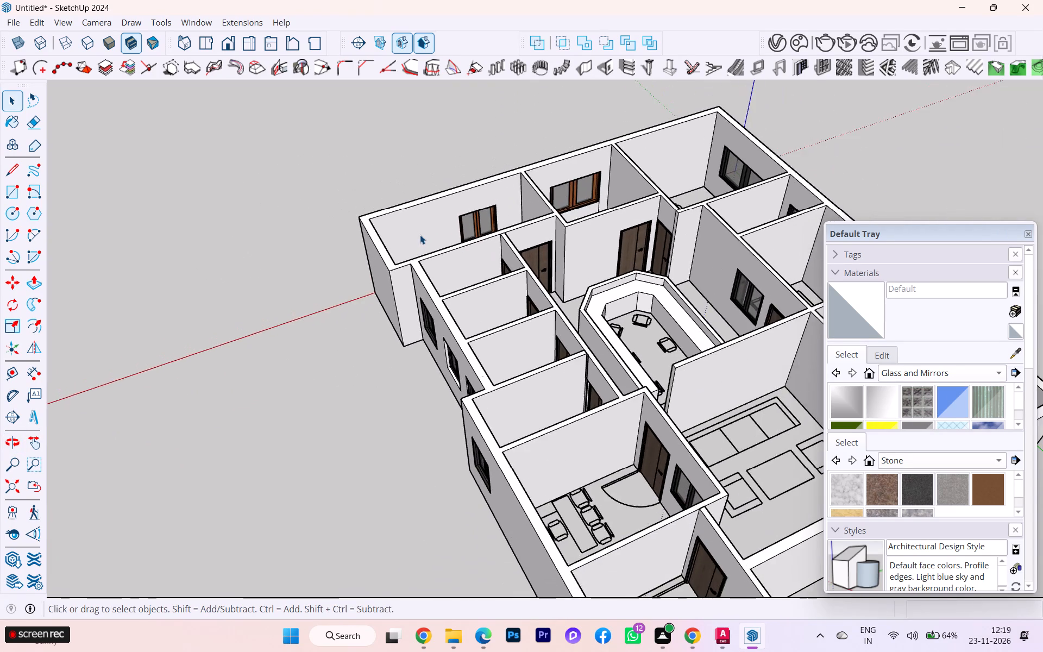
middle_click_drag(420, 235, 247, 264)
scroll(269, 234, "down", 3)
Switch to Chrome and study the generated 3D isometric office view and its design style description.
left_click(421, 635)
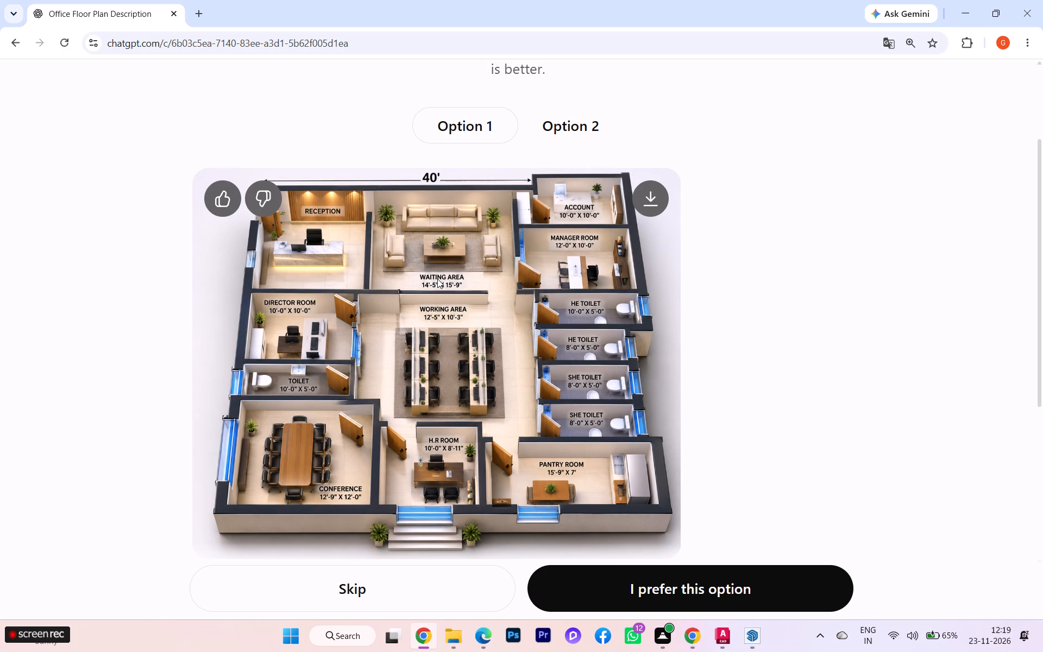
scroll(437, 279, "down", 1)
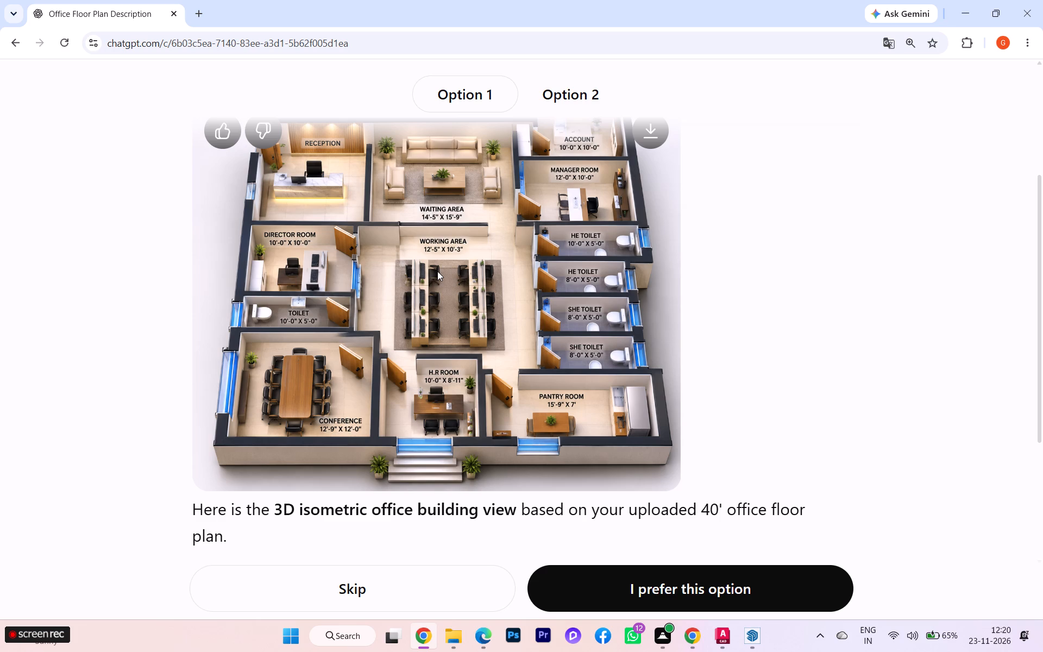
scroll(437, 271, "down", 1)
scroll(437, 271, "up", 2)
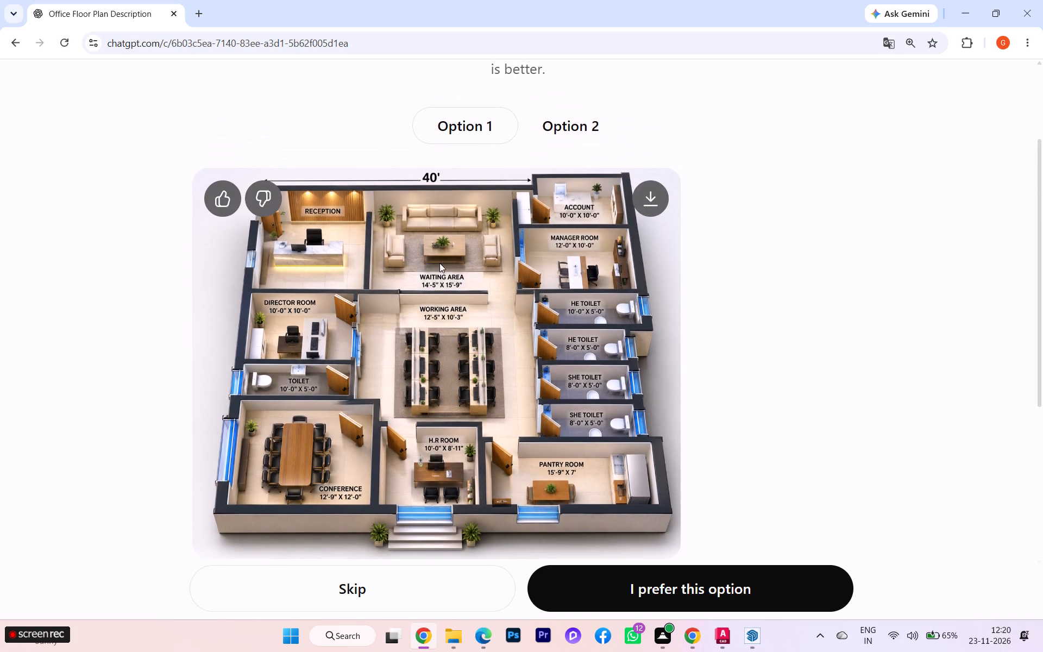
scroll(352, 259, "up", 3)
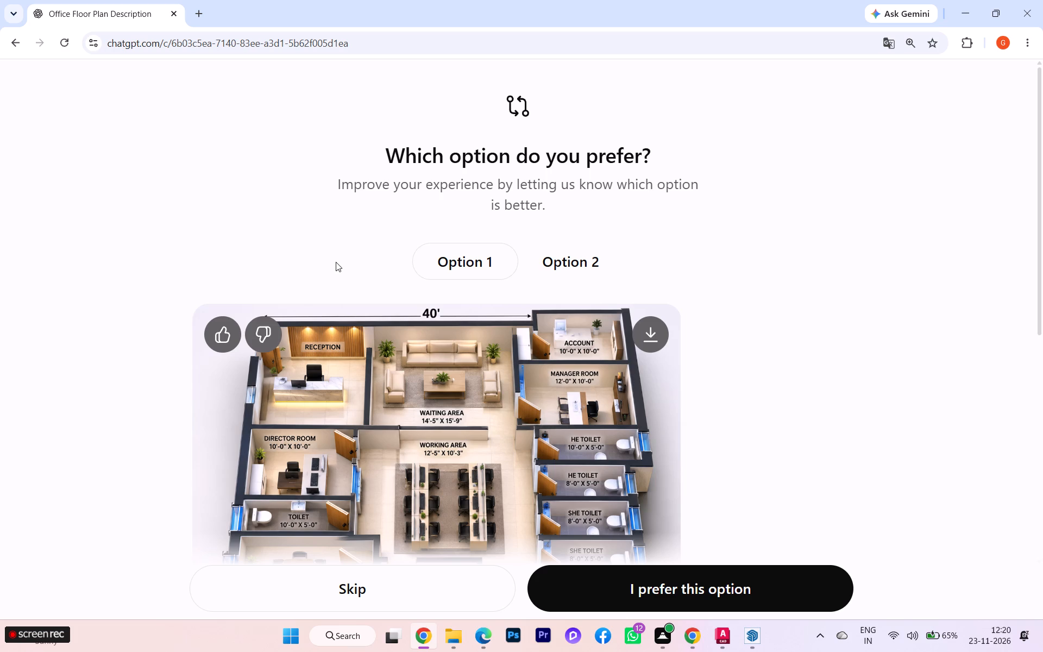
scroll(336, 262, "down", 1)
scroll(362, 352, "down", 2)
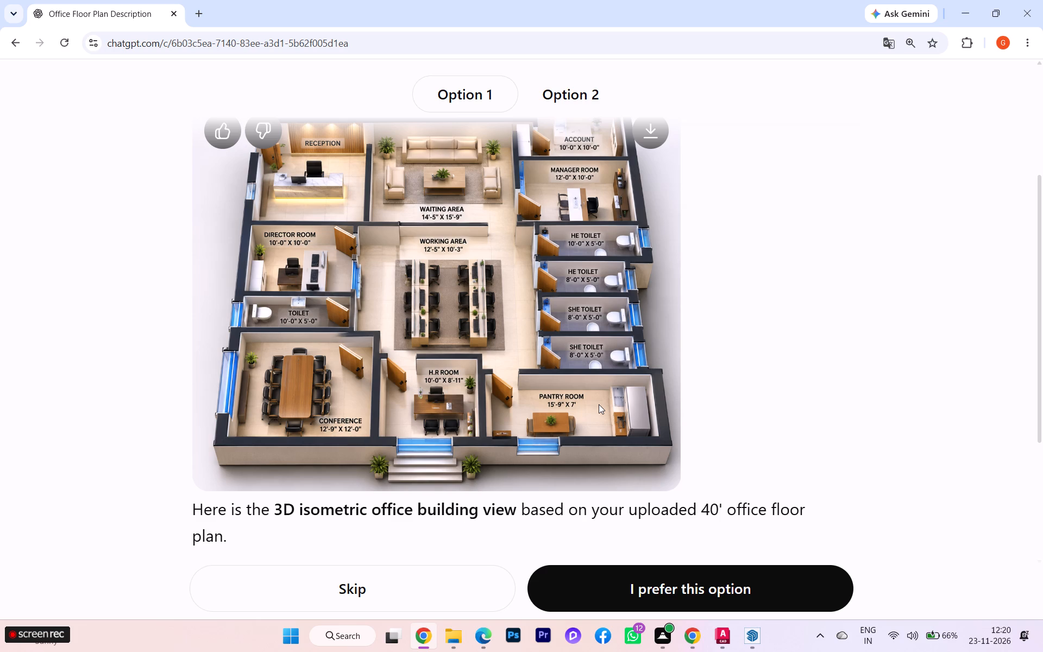
scroll(634, 416, "down", 2)
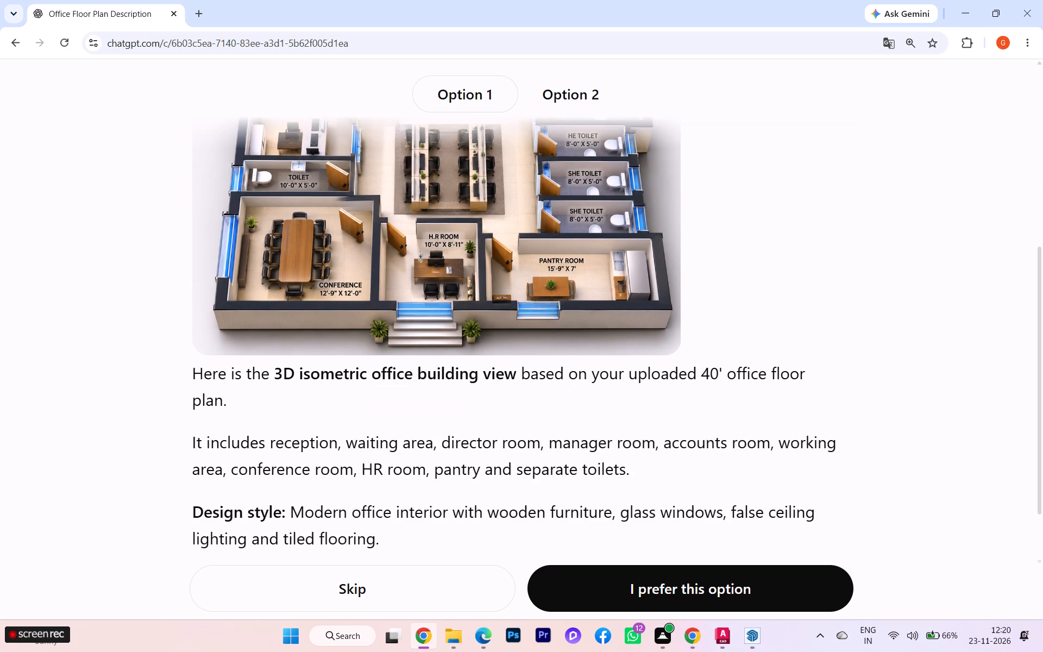
scroll(706, 443, "down", 9)
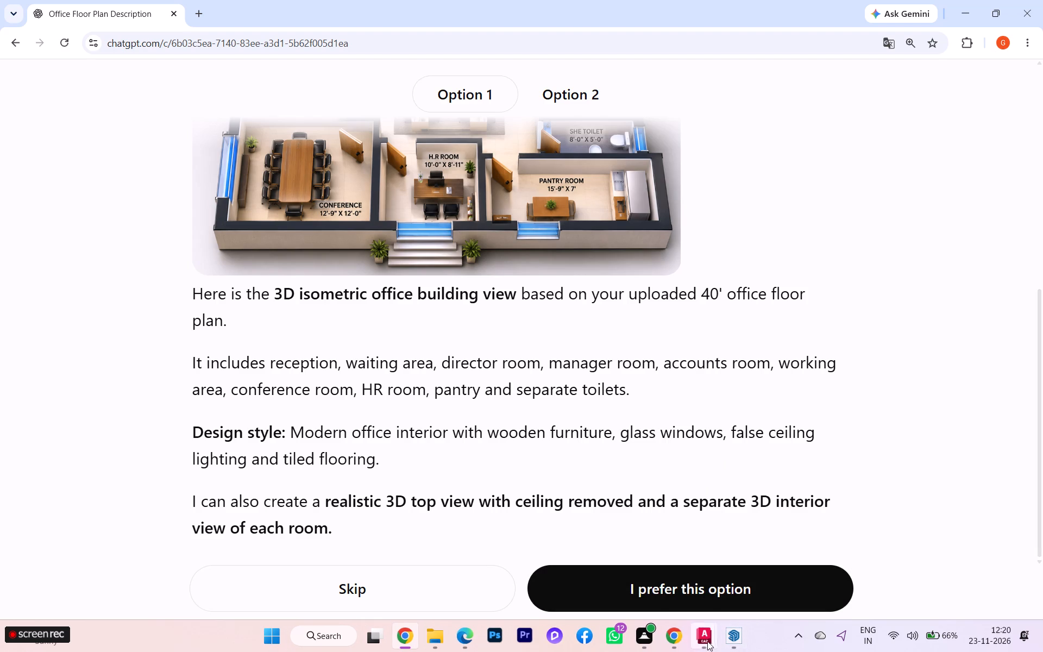
Return to SketchUp and examine the whole building's rooms, doors, windows and furniture outlines from several angles.
left_click(719, 588)
scroll(596, 406, "down", 1)
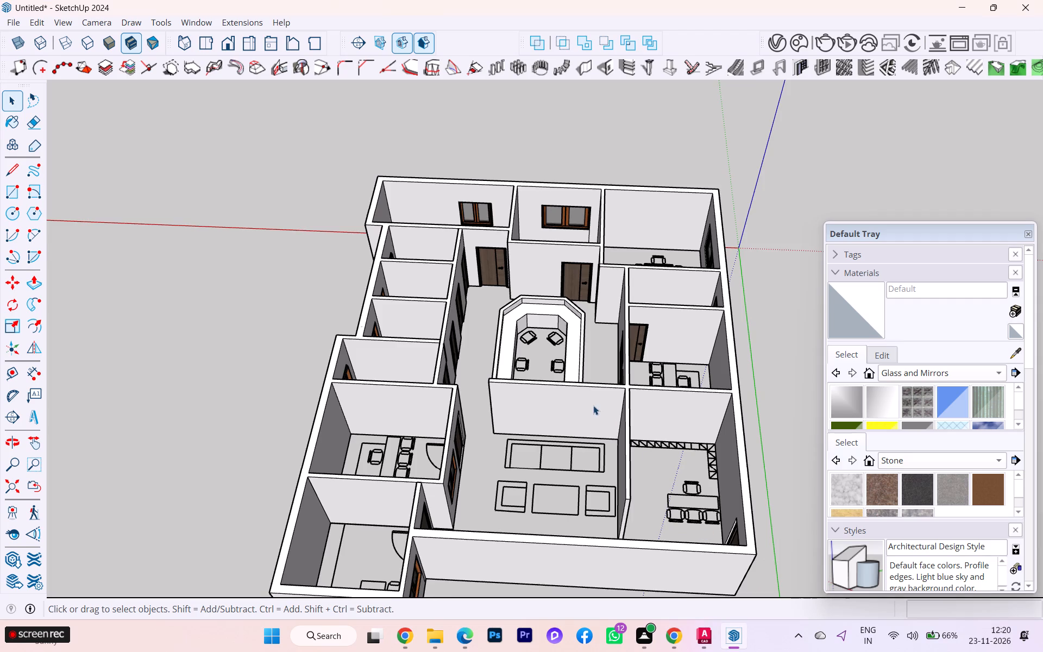
scroll(593, 405, "down", 2)
scroll(593, 405, "up", 1)
scroll(593, 405, "down", 1)
middle_click_drag(527, 404, 650, 359)
scroll(555, 339, "up", 2)
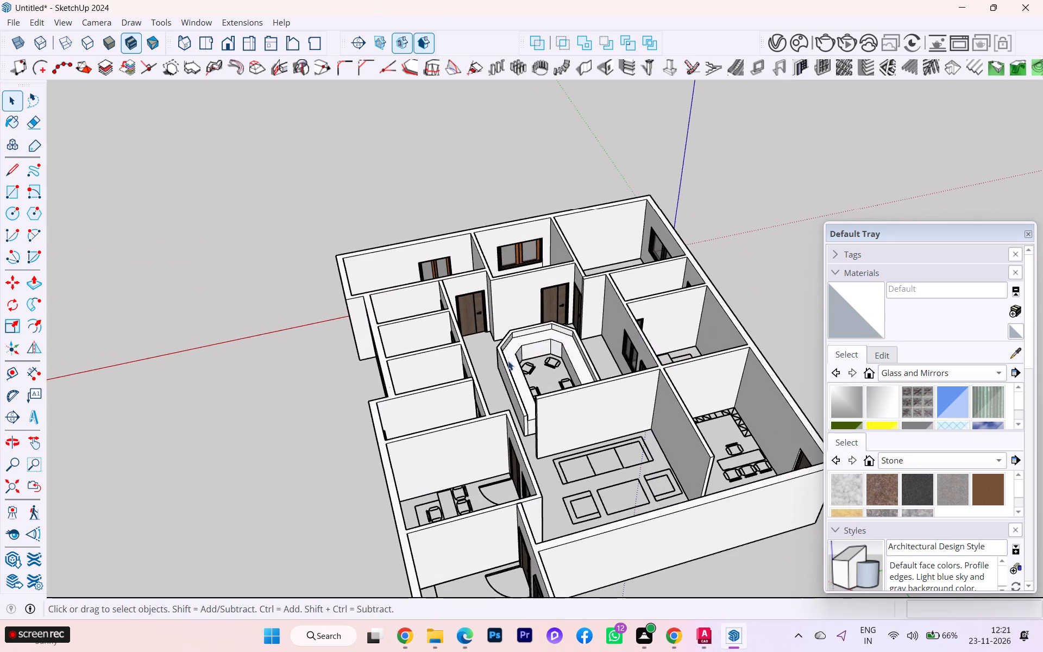
middle_click_drag(505, 369, 187, 375)
scroll(397, 330, "up", 1)
scroll(397, 330, "down", 1)
scroll(397, 330, "up", 3)
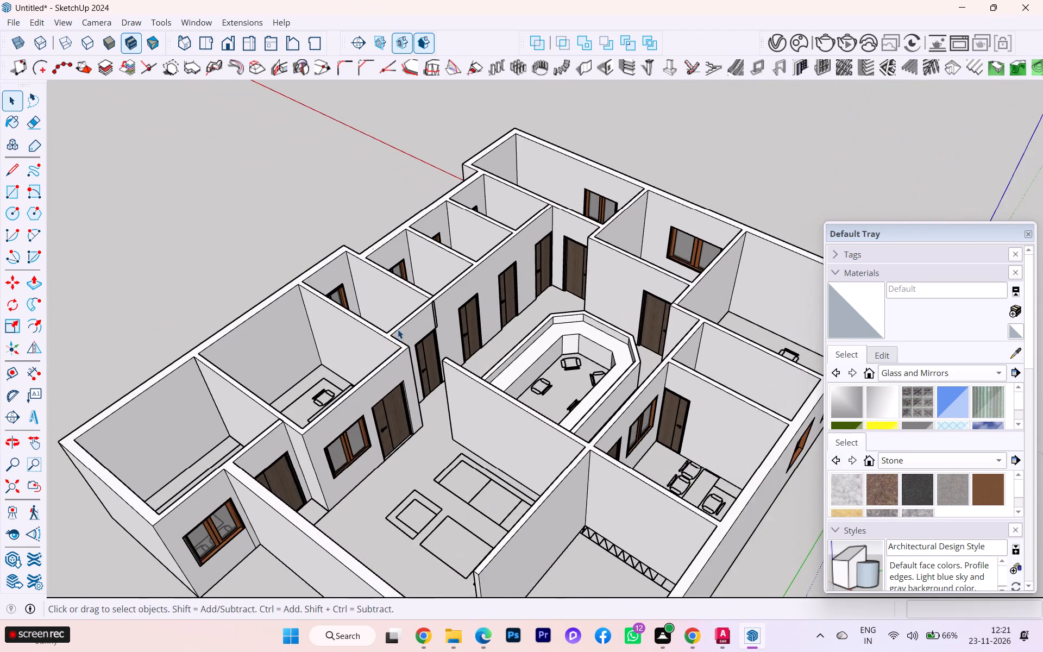
scroll(398, 329, "down", 1)
middle_click_drag(402, 350, 392, 440)
scroll(439, 335, "up", 2)
scroll(460, 286, "down", 4)
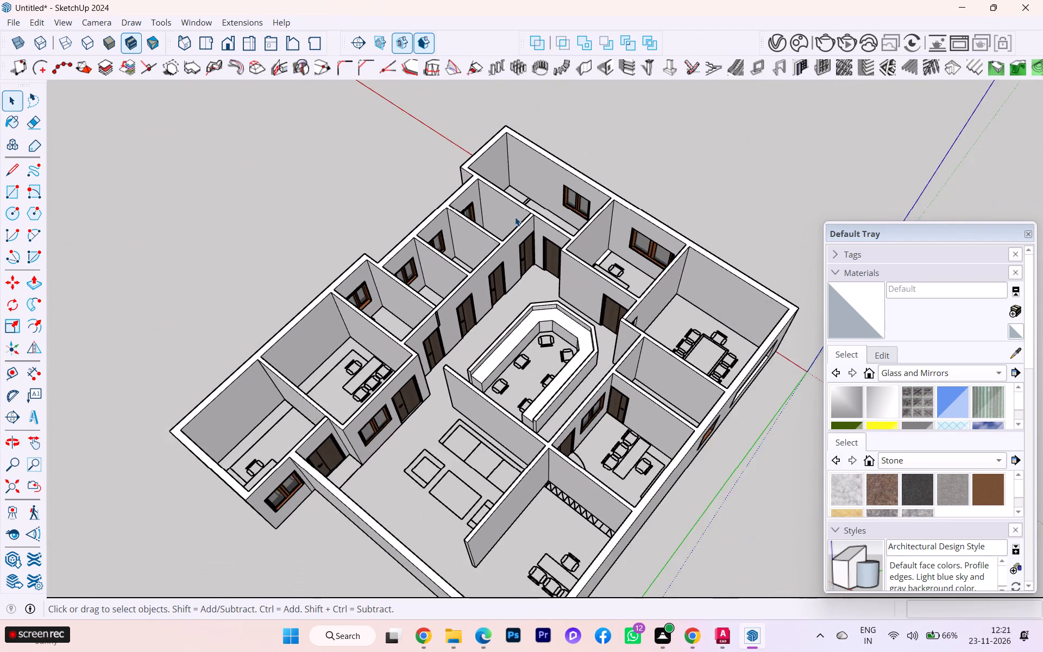
scroll(519, 212, "up", 3)
scroll(600, 220, "down", 1)
middle_click_drag(599, 281, 728, 260)
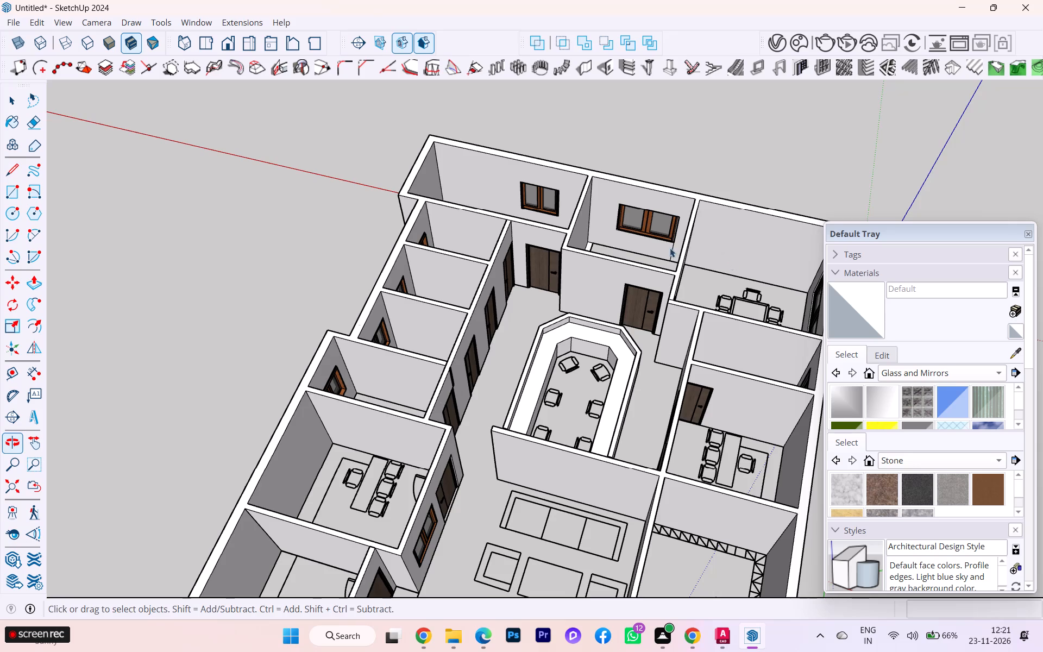
scroll(545, 229, "down", 3)
middle_click_drag(703, 247, 770, 242)
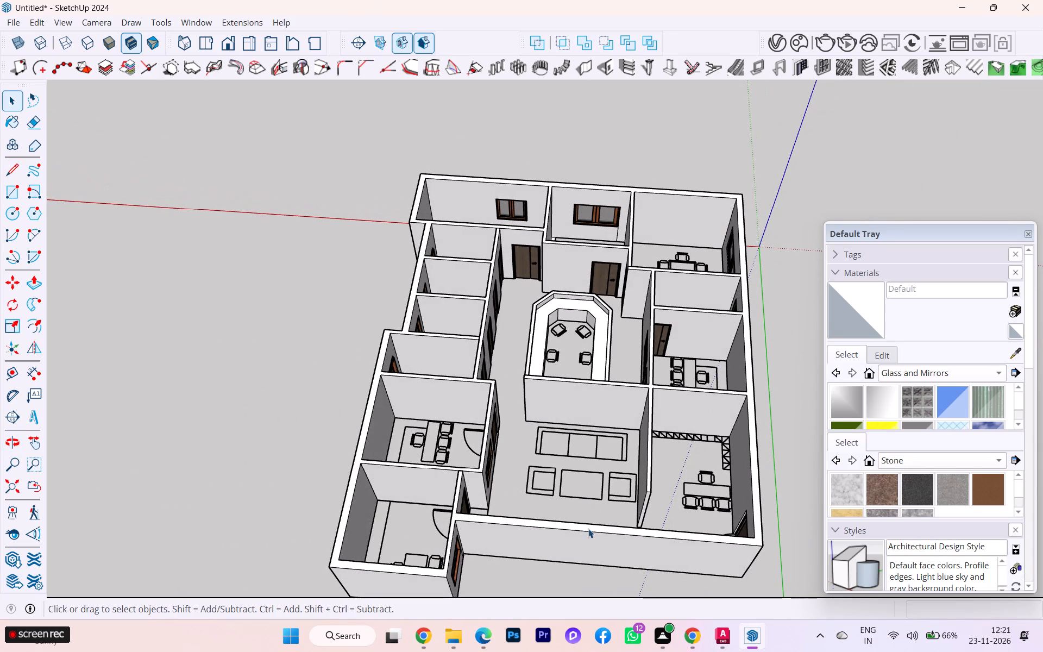
Switch to AutoCAD and examine the office building floor plan, including the conference, H.R, toilet and working areas.
left_click(753, 563)
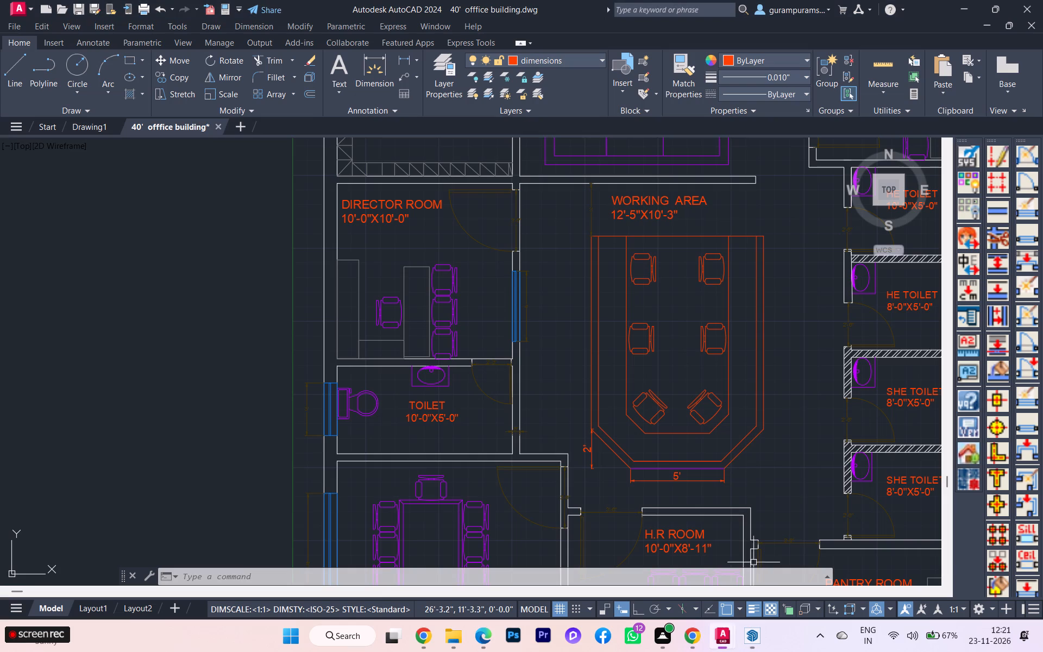
scroll(448, 379, "down", 2)
scroll(447, 379, "up", 1)
scroll(447, 379, "down", 1)
scroll(454, 496, "up", 4)
scroll(454, 496, "down", 2)
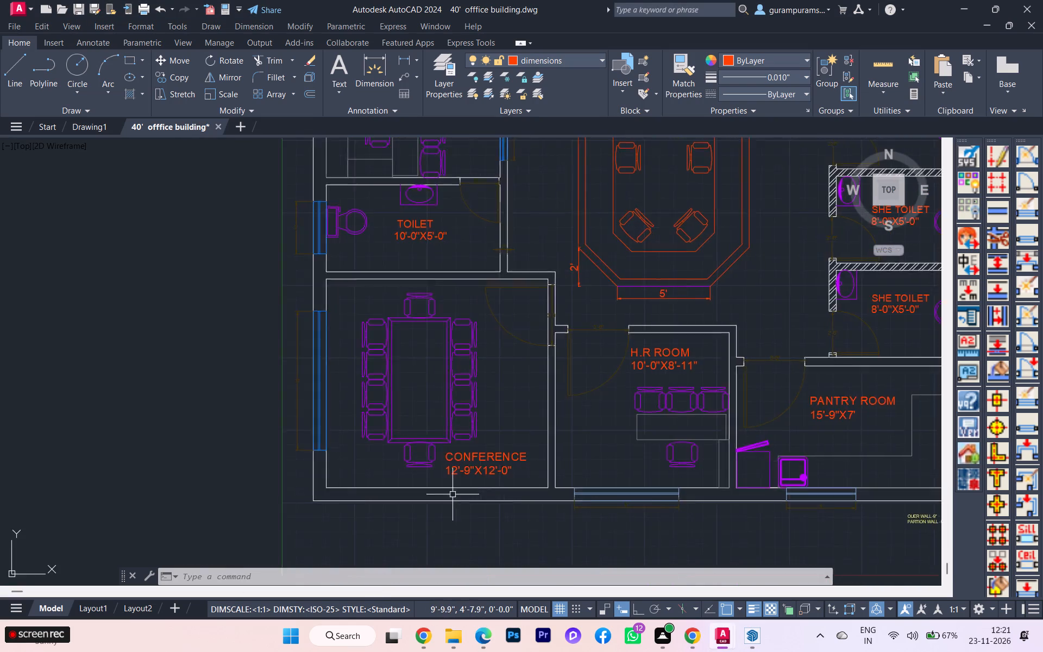
scroll(453, 494, "down", 1)
scroll(545, 516, "down", 3)
scroll(546, 498, "up", 2)
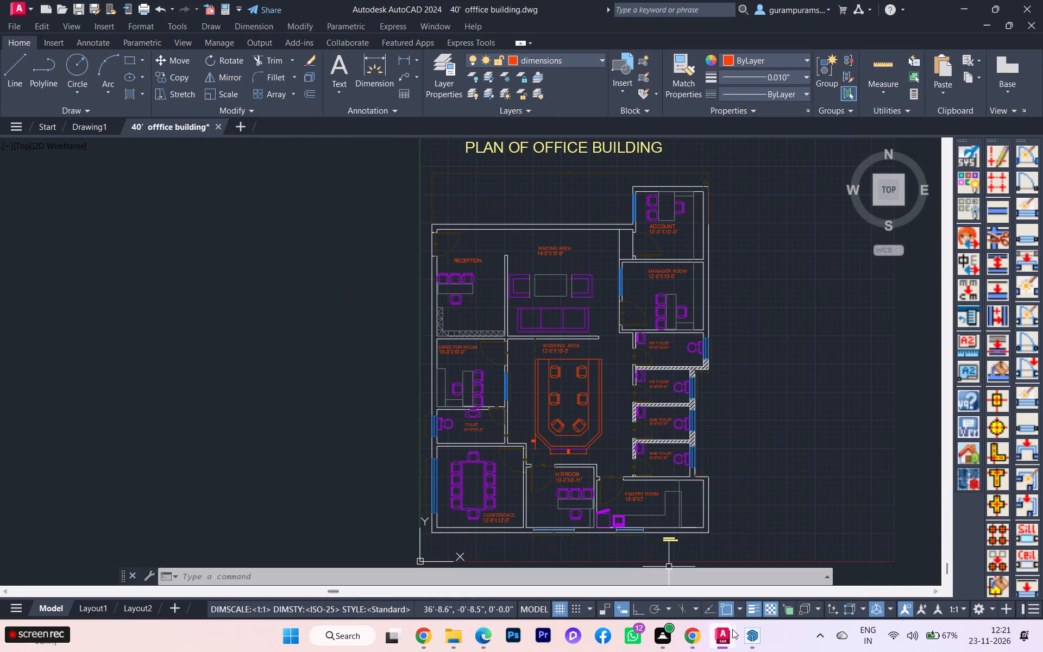
Return to SketchUp and examine the building's rooms, doors and furniture outlines from above and from several sides.
left_click(748, 633)
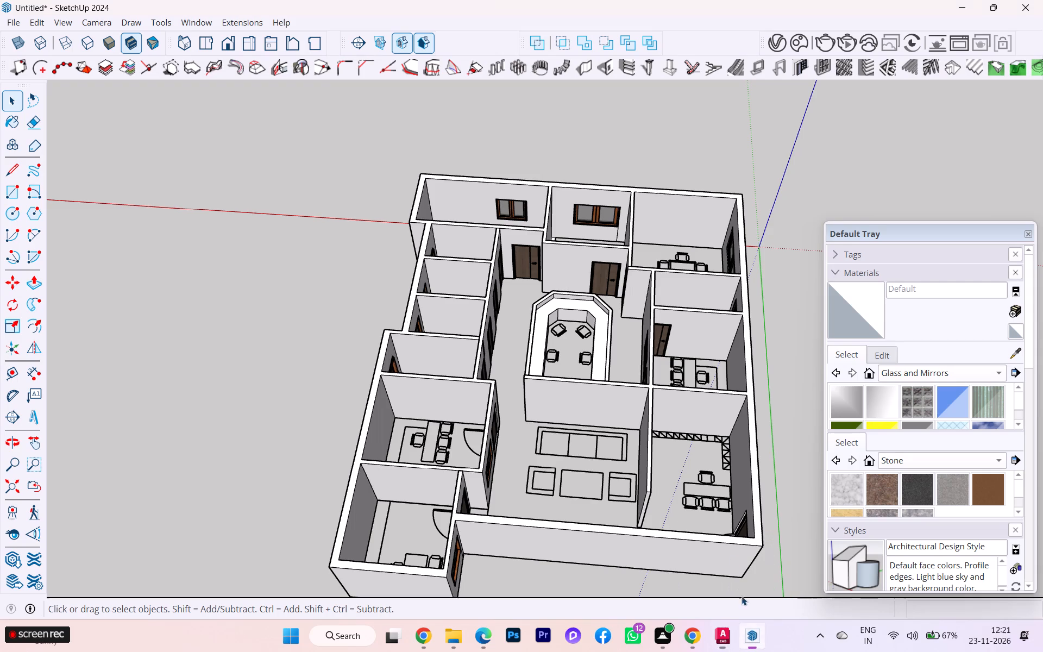
scroll(609, 357, "down", 3)
middle_click_drag(610, 358, 837, 334)
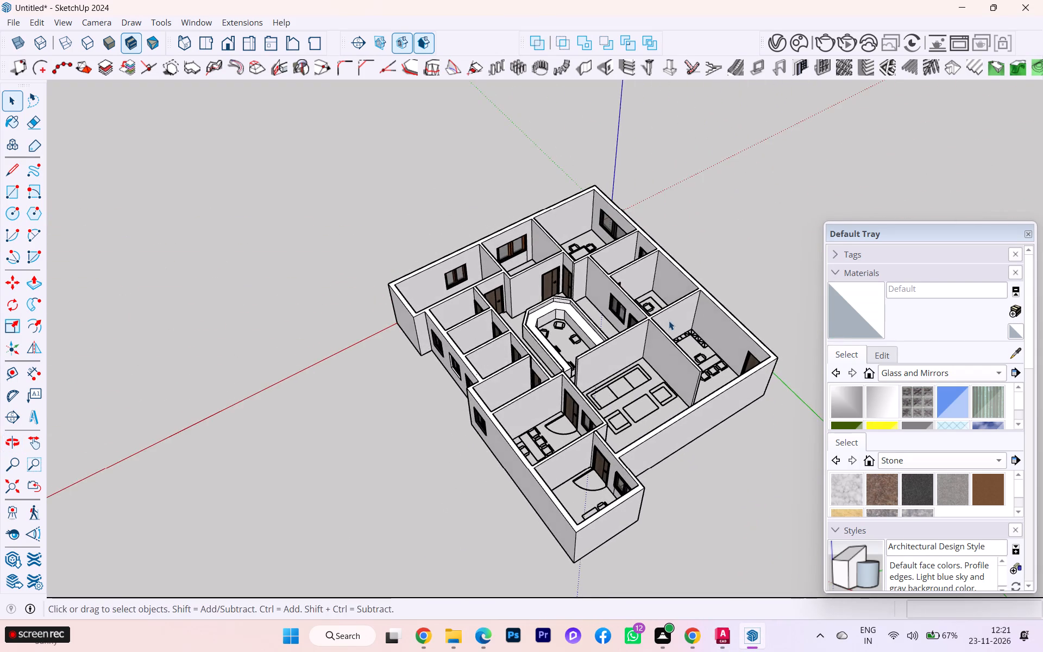
middle_click_drag(658, 321, 802, 442)
scroll(633, 287, "down", 1)
scroll(633, 285, "up", 8)
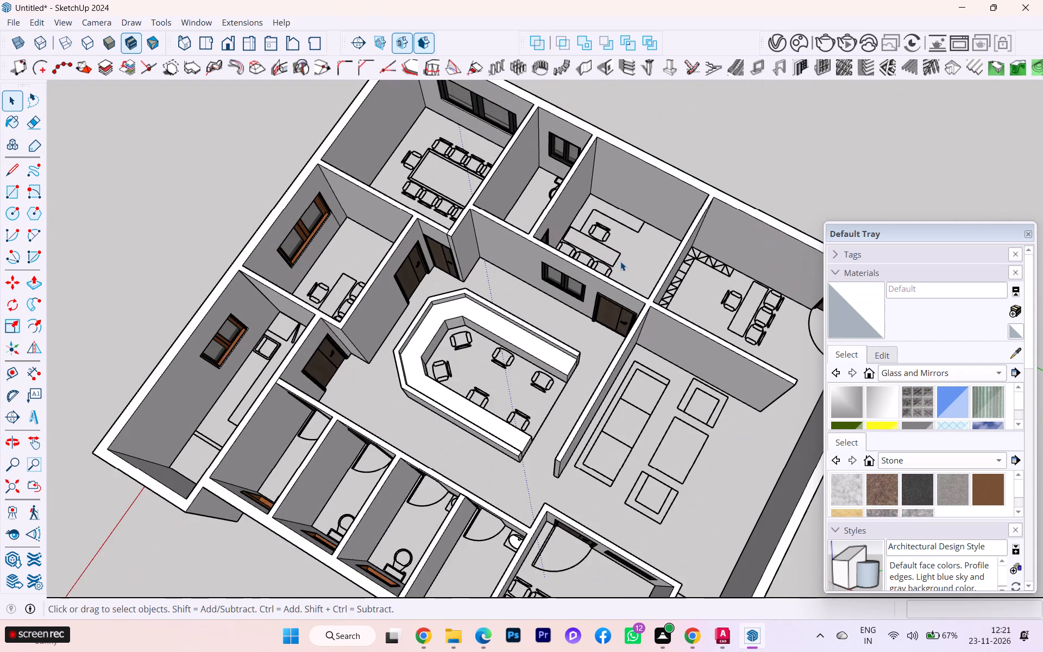
scroll(564, 262, "down", 2)
scroll(563, 262, "up", 1)
scroll(552, 259, "down", 4)
scroll(671, 309, "up", 1)
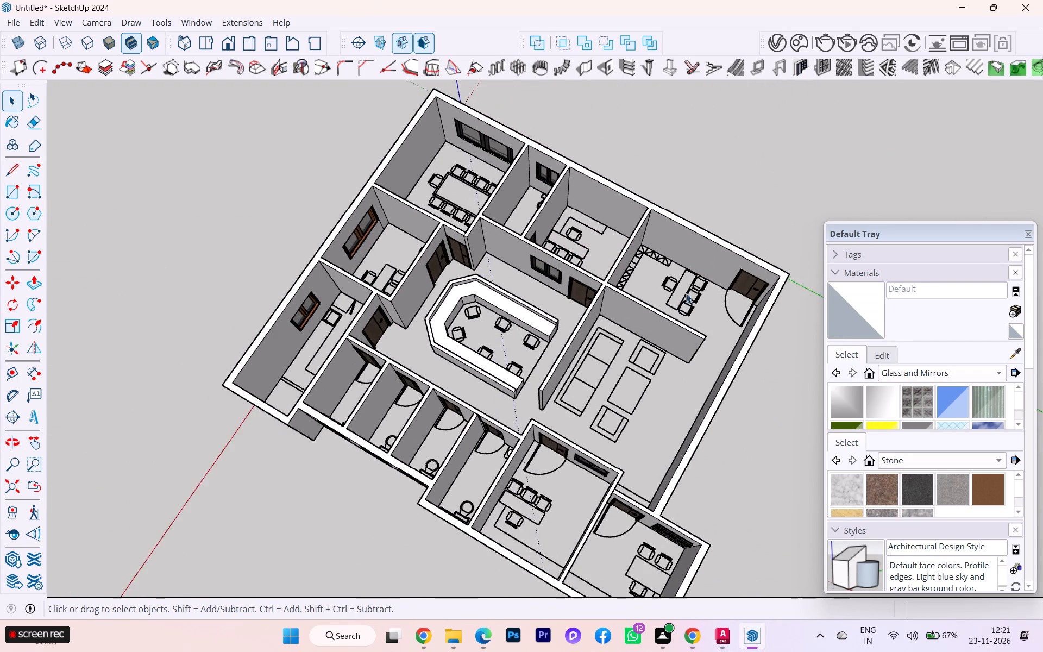
scroll(686, 293, "up", 2)
scroll(632, 297, "down", 5)
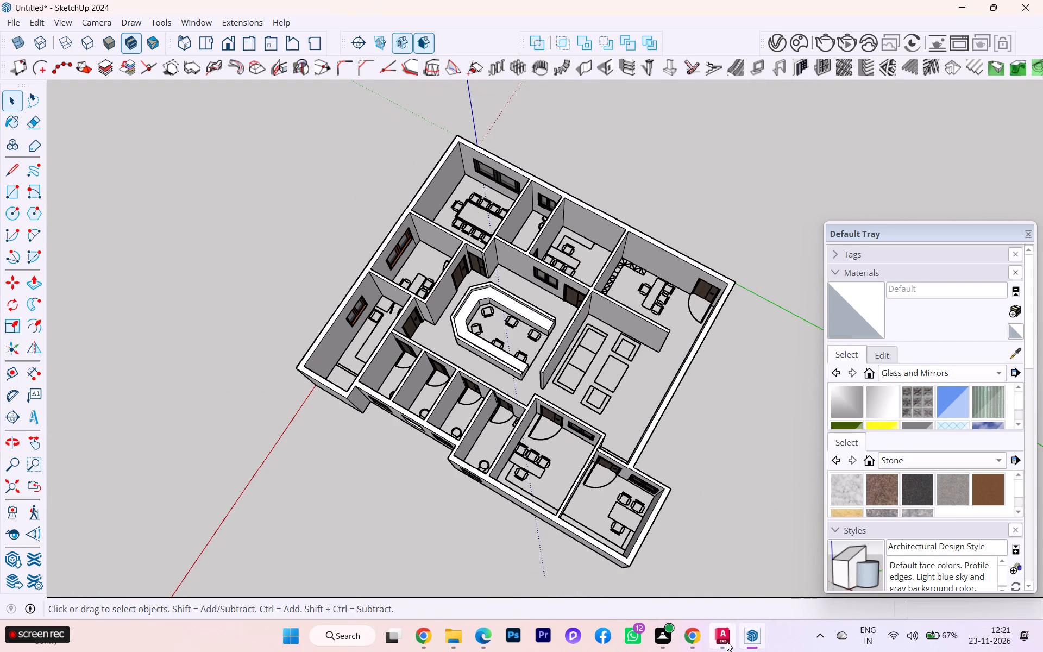
Check the AutoCAD floor plan again, return to SketchUp and examine the waiting area's furniture outlines and neighbouring rooms.
left_click(724, 640)
left_click(774, 553)
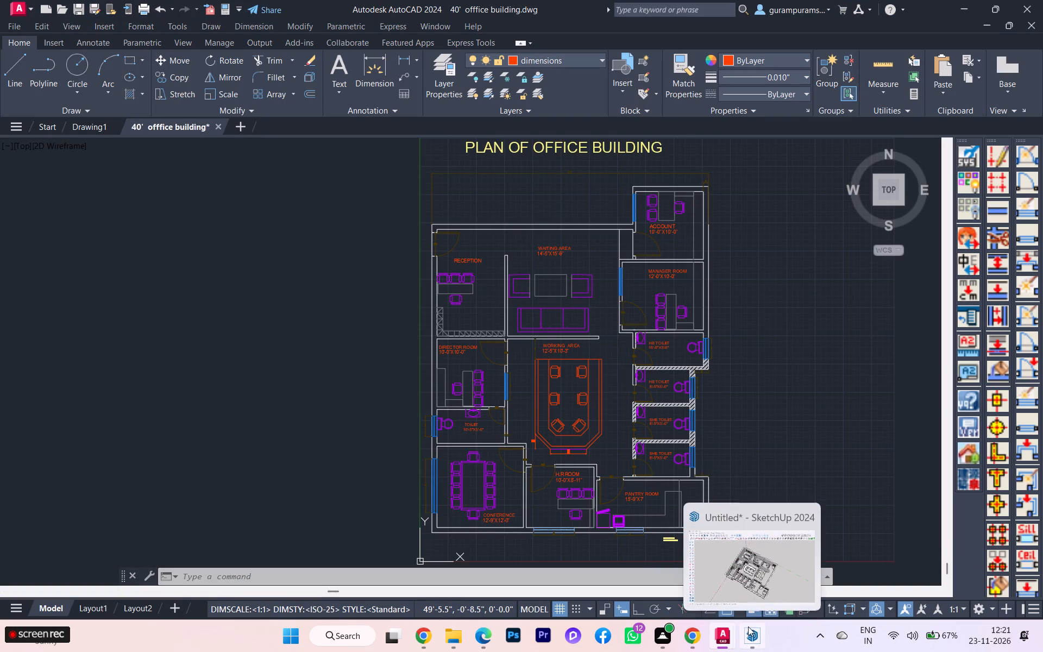
left_click(762, 590)
scroll(615, 363, "down", 1)
scroll(615, 363, "up", 1)
middle_click_drag(592, 339, 498, 227)
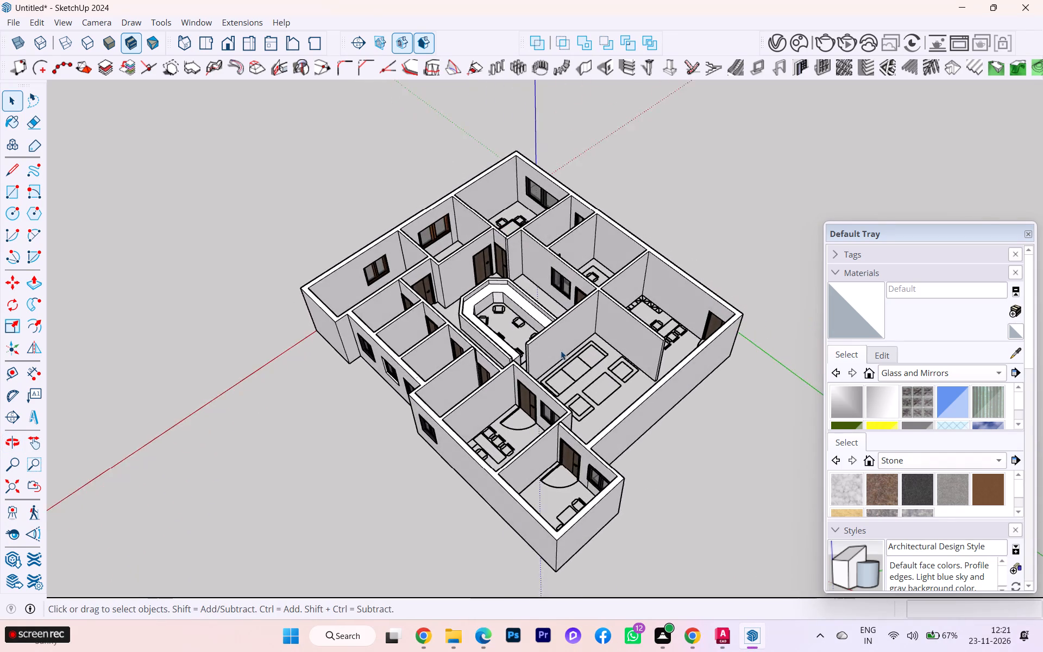
scroll(617, 402, "up", 4)
scroll(615, 409, "down", 1)
middle_click_drag(564, 409, 277, 425)
scroll(498, 280, "up", 3)
scroll(507, 272, "down", 1)
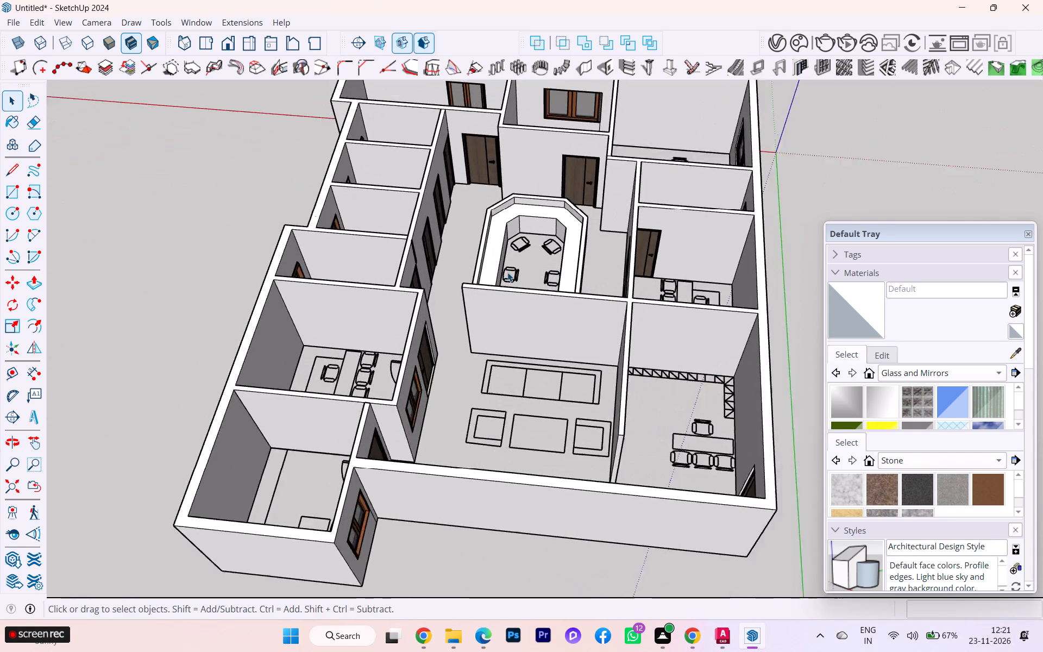
scroll(507, 272, "down", 3)
middle_click_drag(514, 283, 516, 376)
scroll(502, 343, "up", 3)
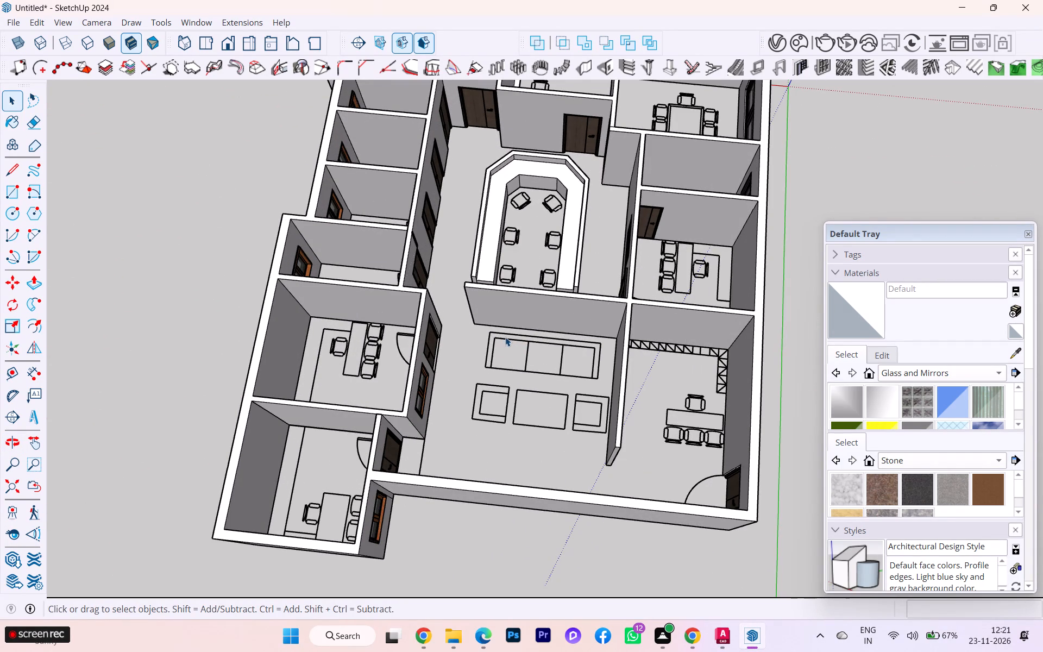
scroll(505, 337, "up", 2)
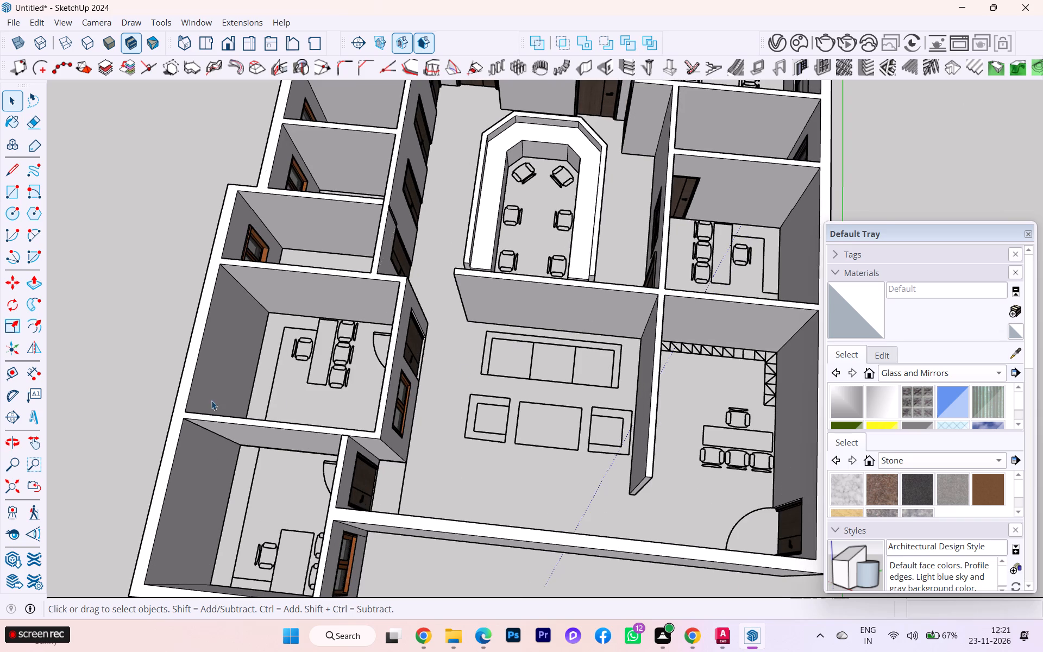
Measure the arm width of the three-seat sofa outline in the waiting area with the Dimension tool, without placing a dimension.
left_click(39, 374)
scroll(480, 380, "down", 1)
scroll(480, 379, "up", 3)
scroll(480, 368, "down", 1)
scroll(480, 367, "up", 3)
scroll(482, 366, "down", 1)
scroll(482, 366, "up", 3)
scroll(482, 369, "down", 1)
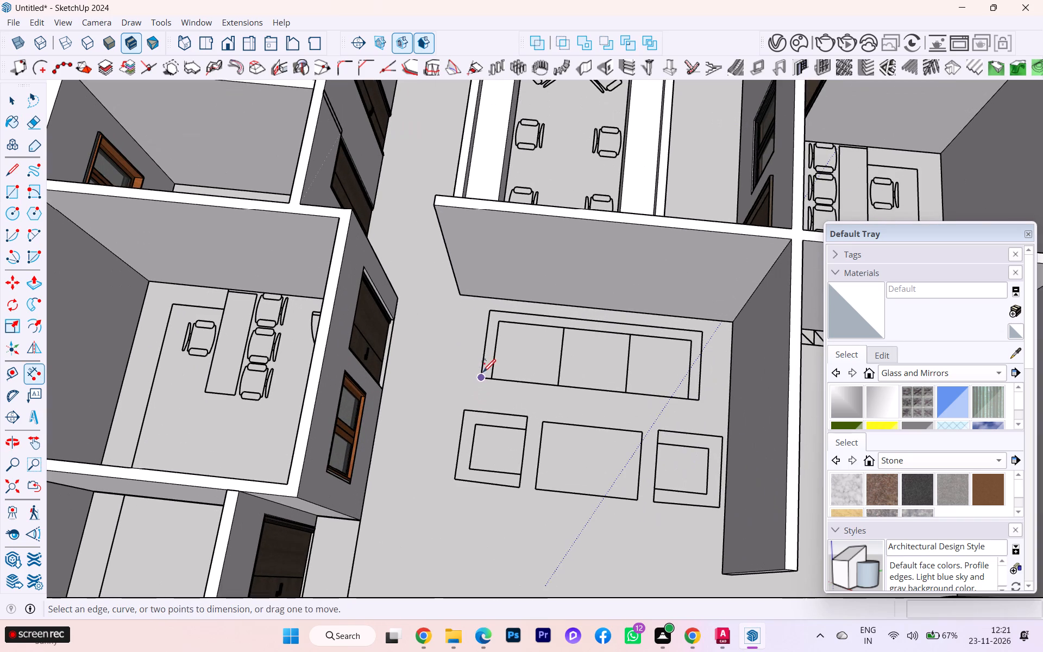
left_click(482, 373)
scroll(492, 378, "up", 4)
scroll(492, 378, "down", 1)
scroll(492, 378, "up", 5)
scroll(497, 373, "down", 3)
scroll(497, 373, "up", 5)
scroll(497, 373, "down", 1)
scroll(497, 373, "up", 1)
scroll(500, 375, "down", 5)
scroll(500, 376, "up", 1)
left_click(494, 381)
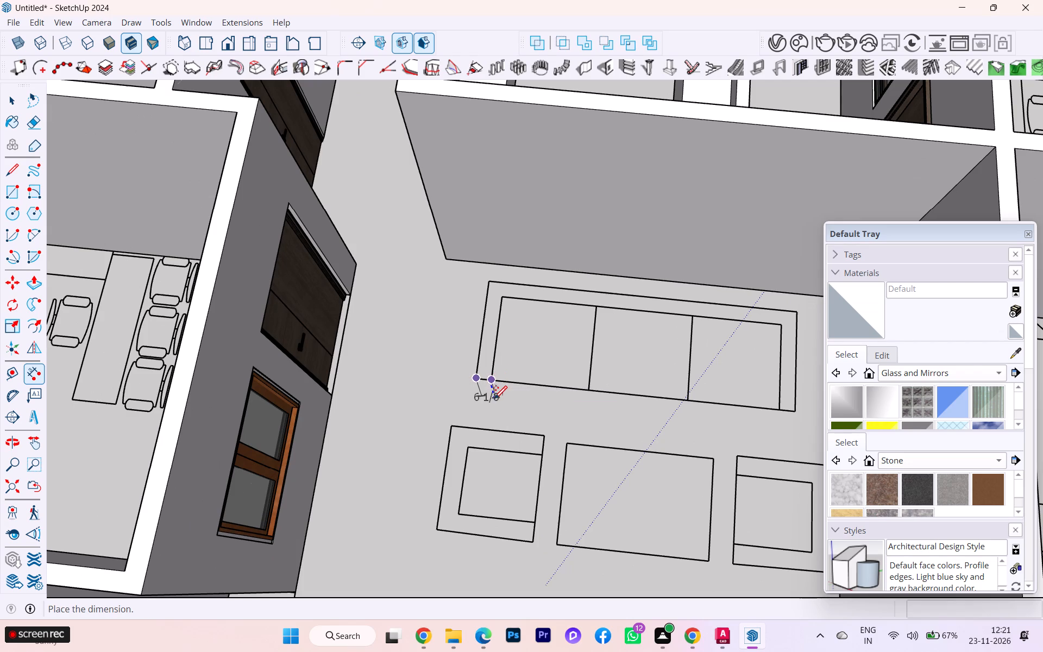
key("Escape")
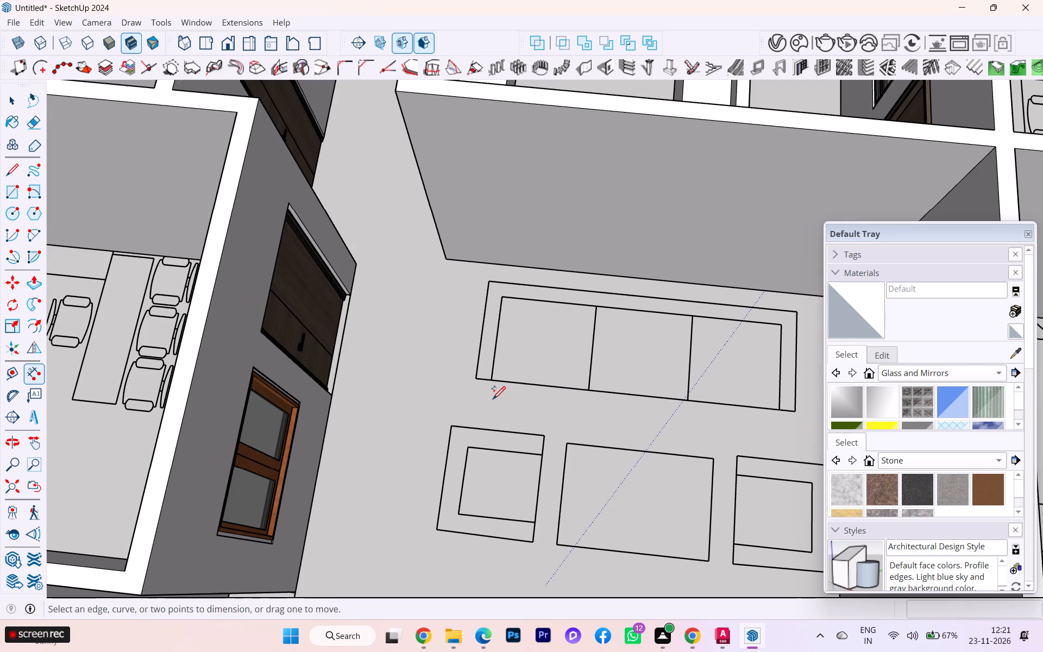
Open 3D Warehouse and replace the door search with a model search for "sofa".
scroll(506, 388, "down", 13)
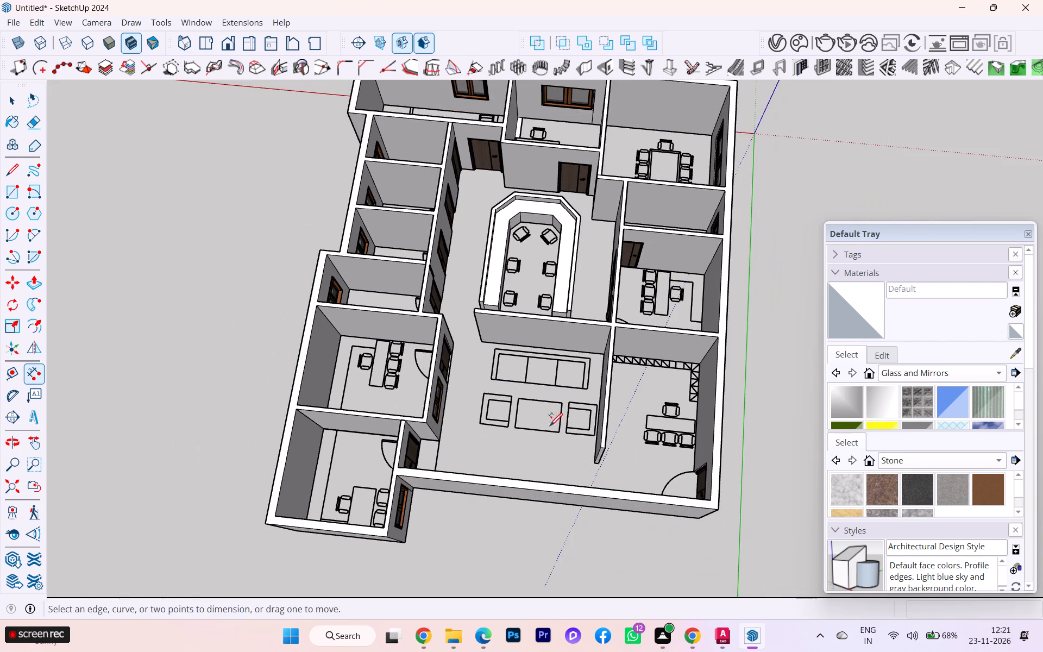
scroll(577, 446, "up", 2)
scroll(592, 440, "down", 2)
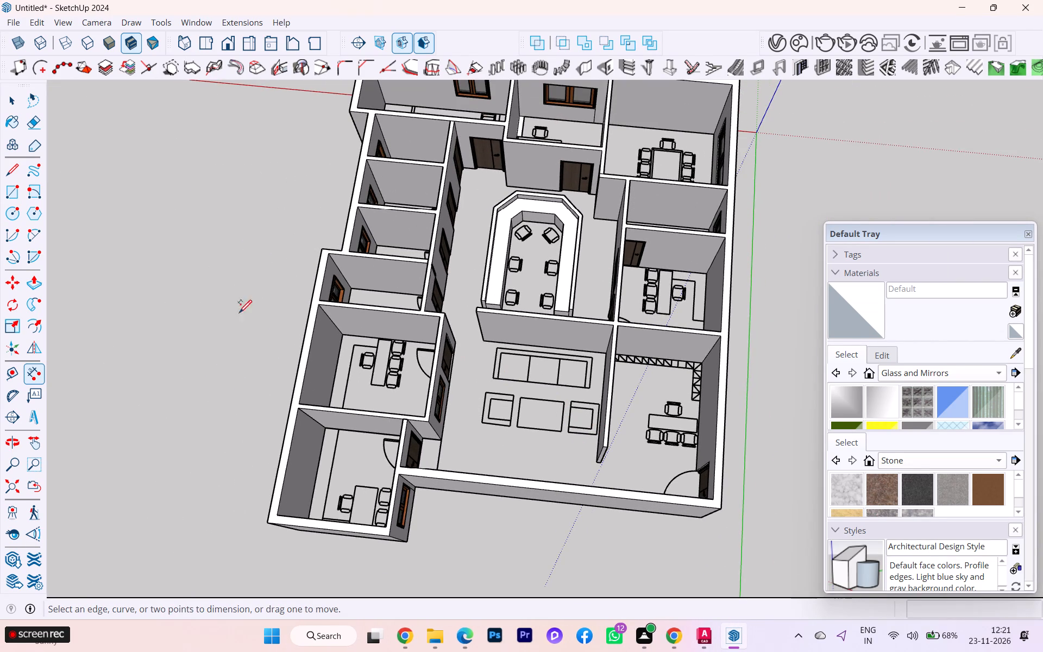
left_click(5, 551)
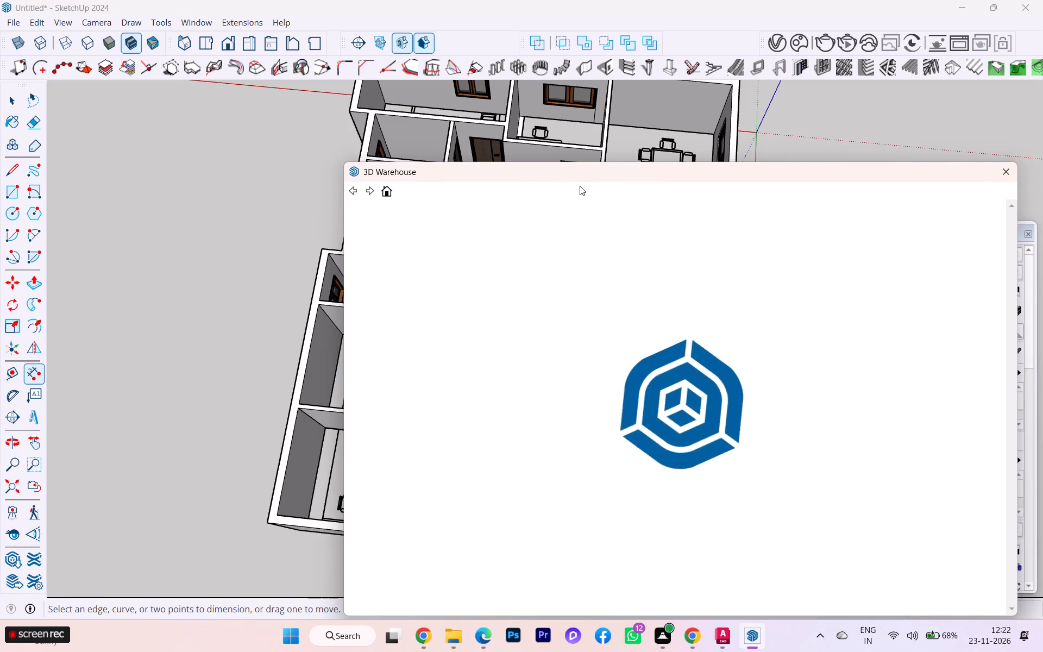
left_click_drag(581, 173, 69, 147)
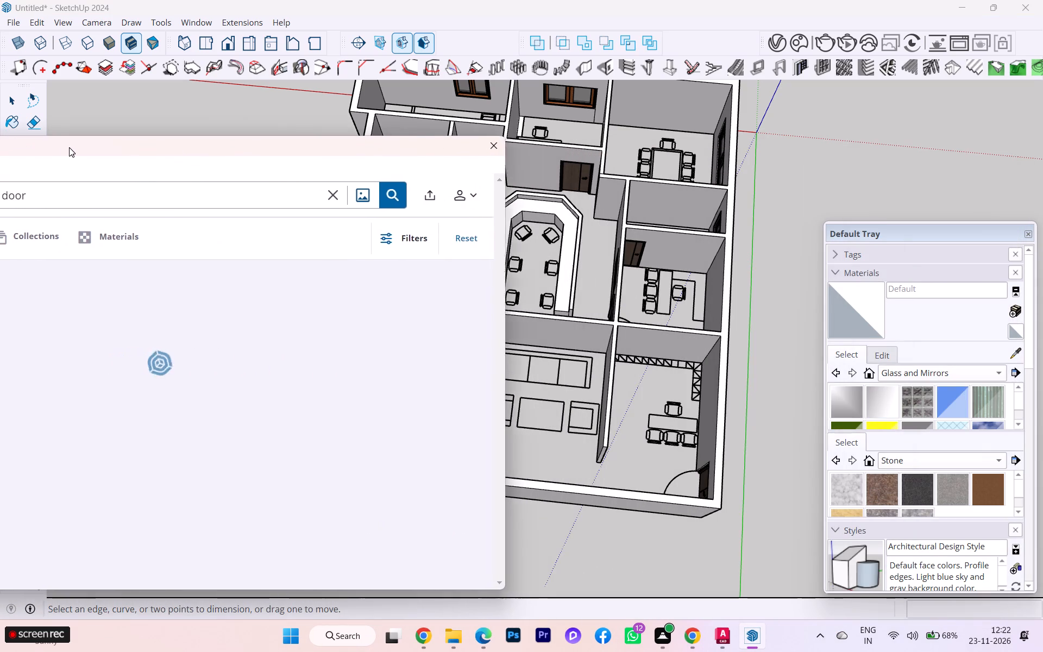
left_click_drag(69, 147, 374, 159)
left_click(643, 210)
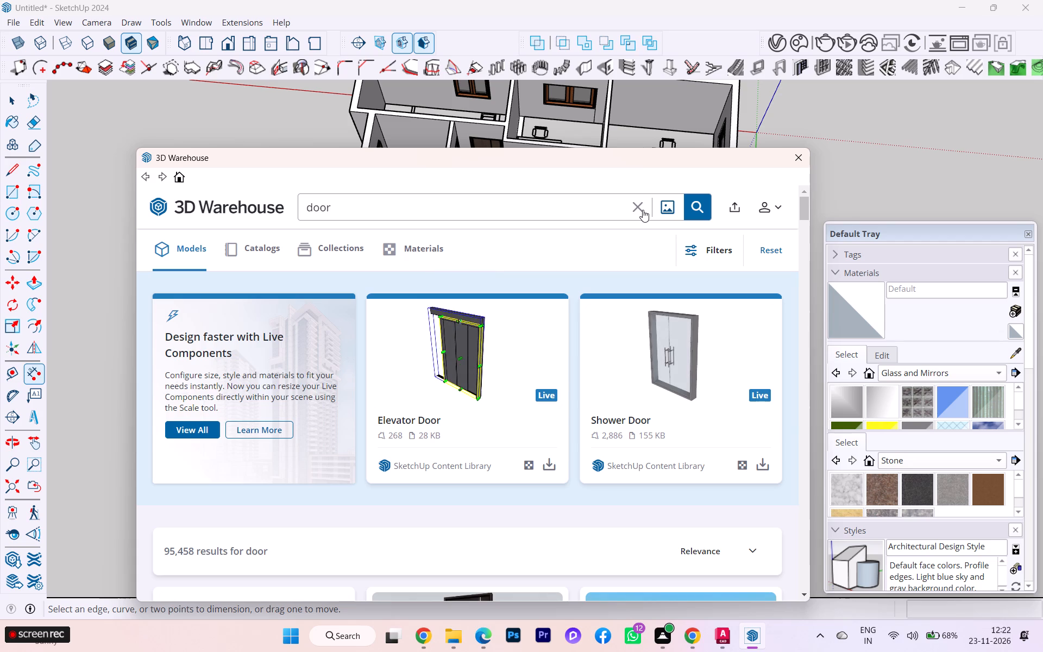
left_click(535, 197)
type("sofa")
key("Return")
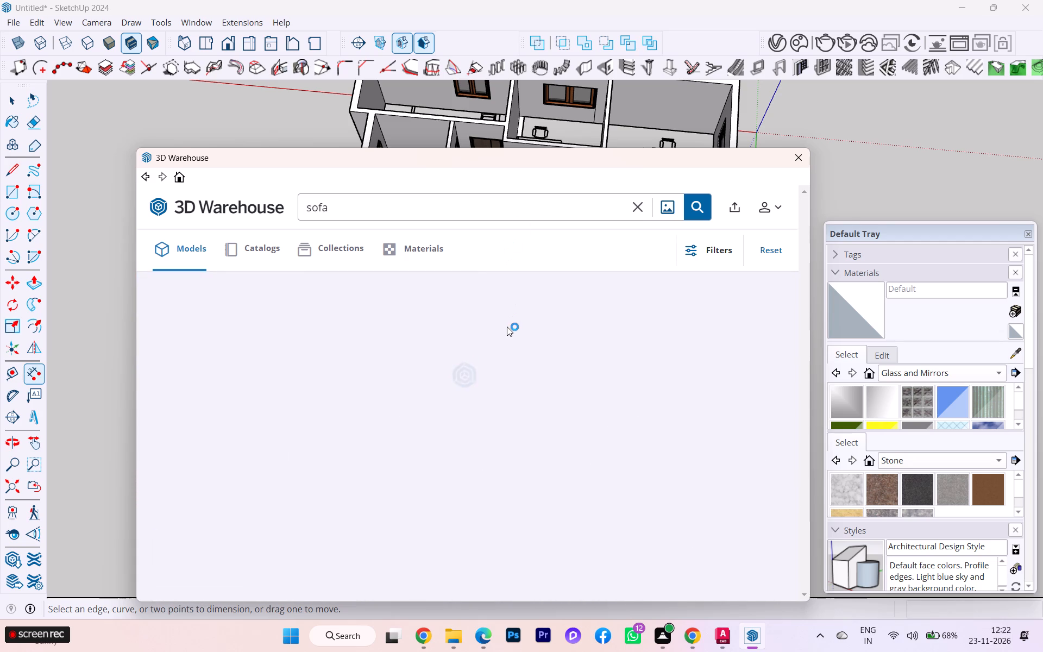
Browse the 3D Warehouse sofa results for a set with a straight sofa, two armchairs and a table.
scroll(598, 335, "down", 5)
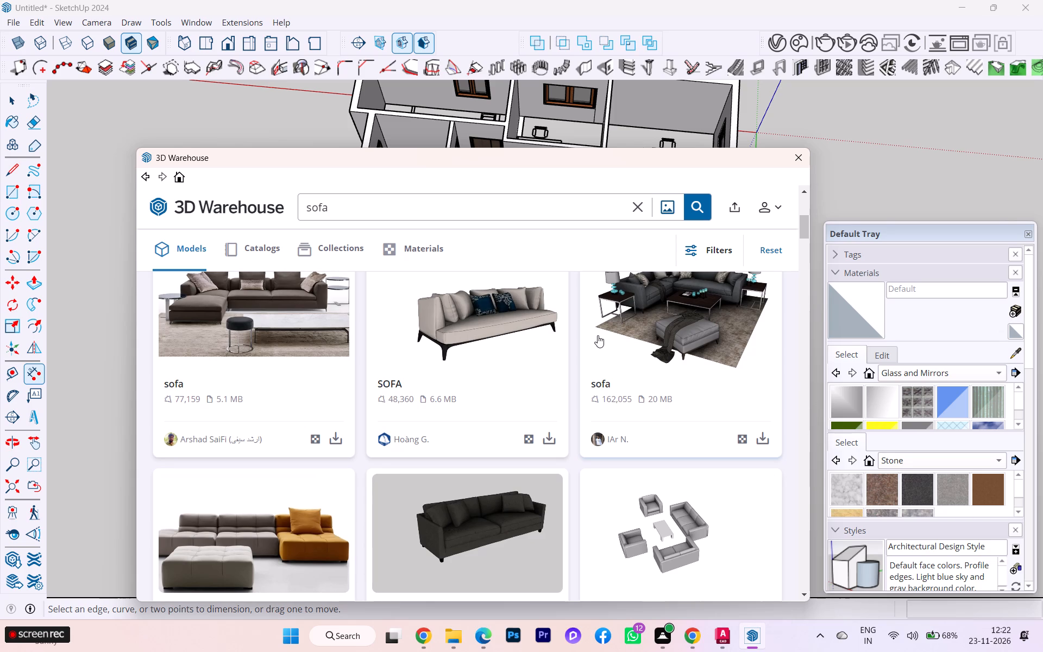
scroll(598, 335, "down", 2)
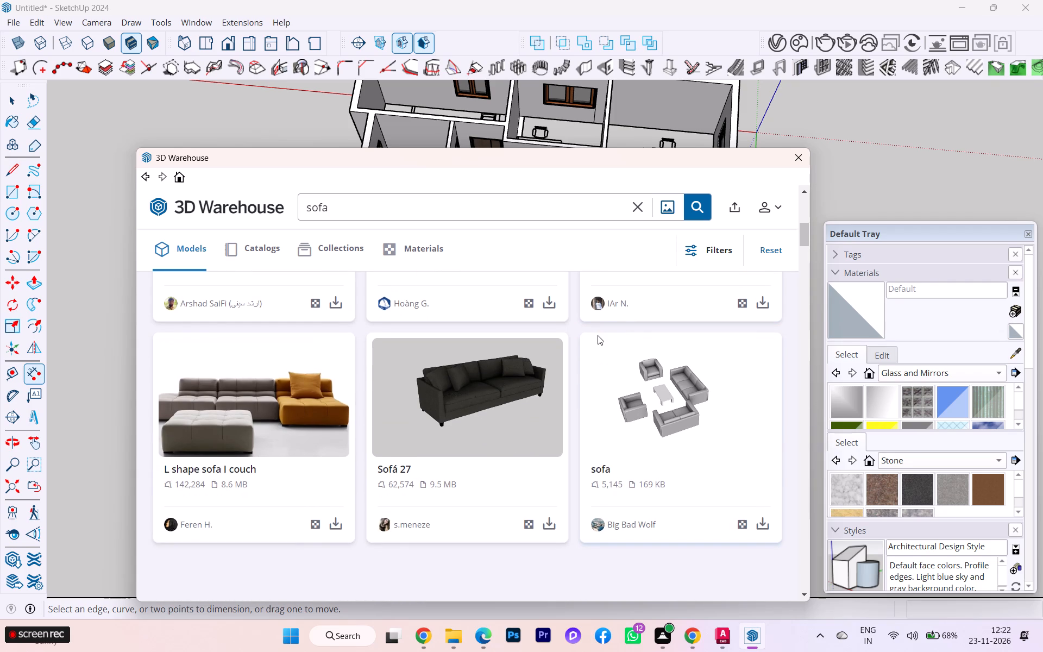
scroll(598, 335, "down", 2)
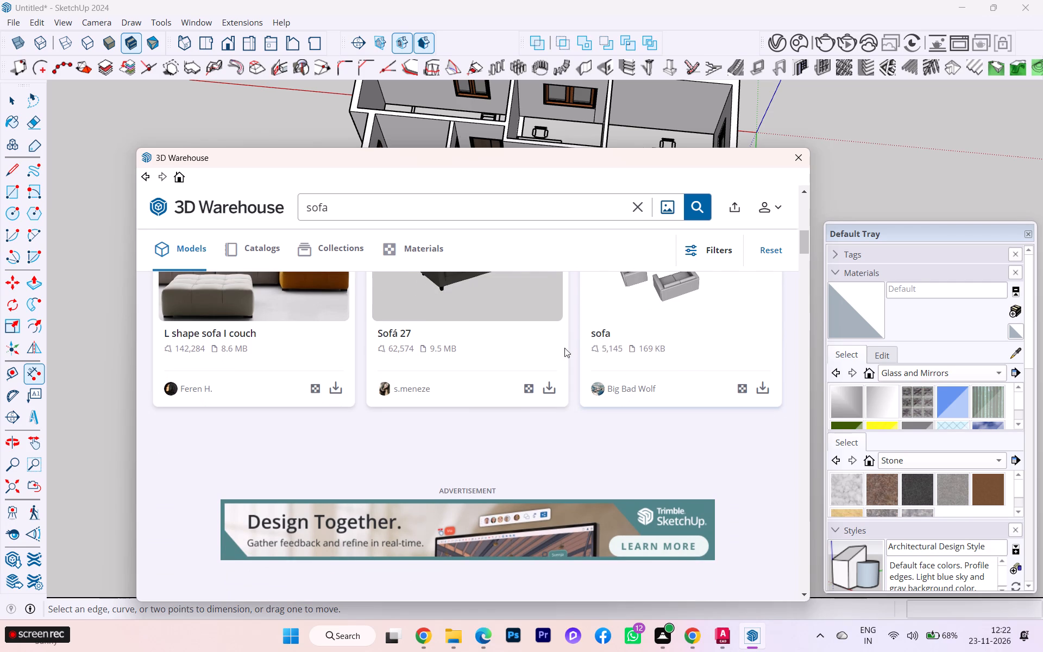
scroll(543, 348, "up", 4)
scroll(542, 348, "down", 1)
scroll(542, 348, "up", 1)
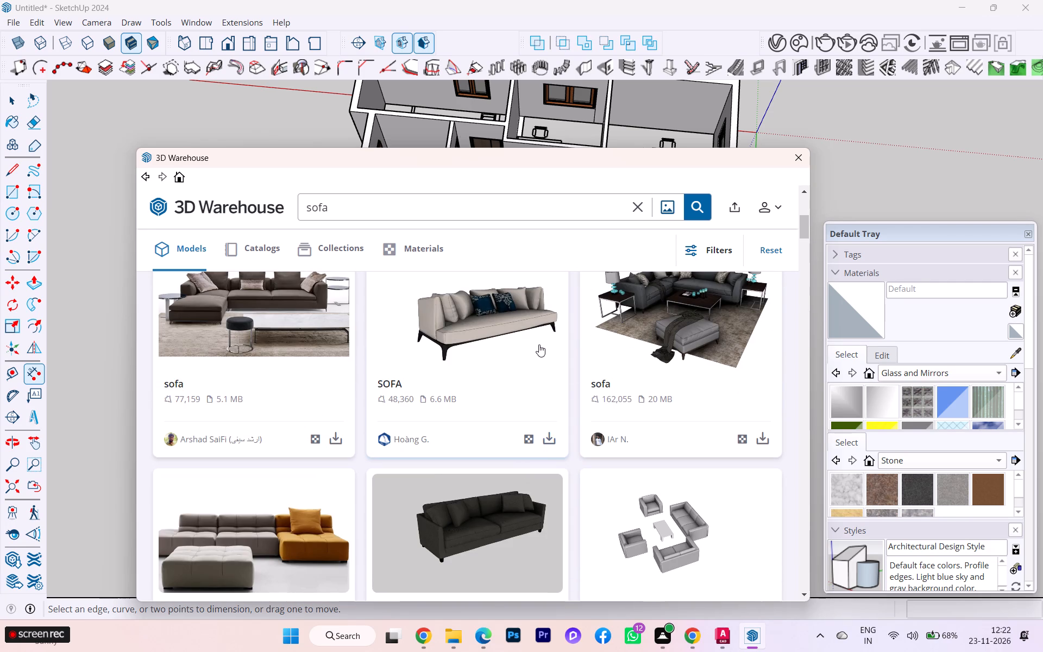
scroll(600, 349, "down", 1)
scroll(689, 378, "down", 1)
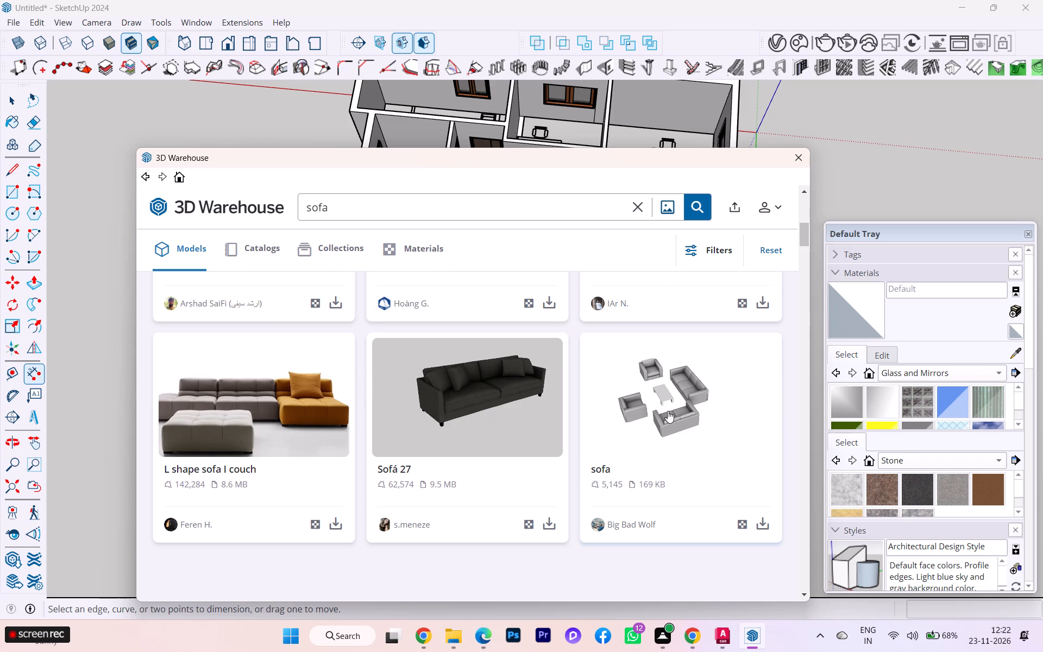
scroll(685, 424, "down", 2)
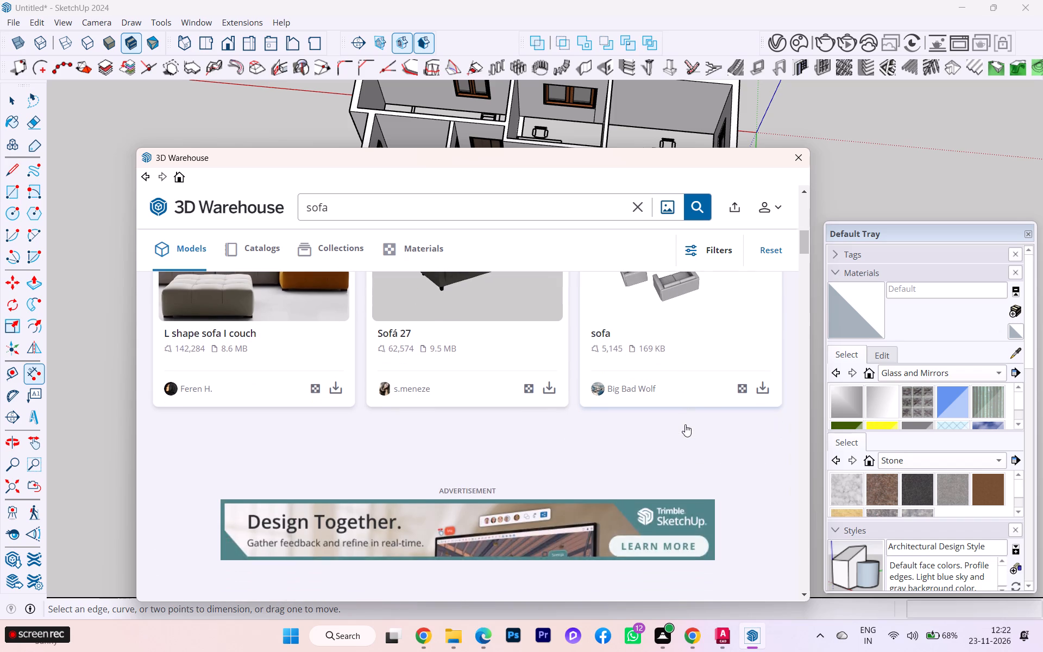
scroll(685, 424, "down", 8)
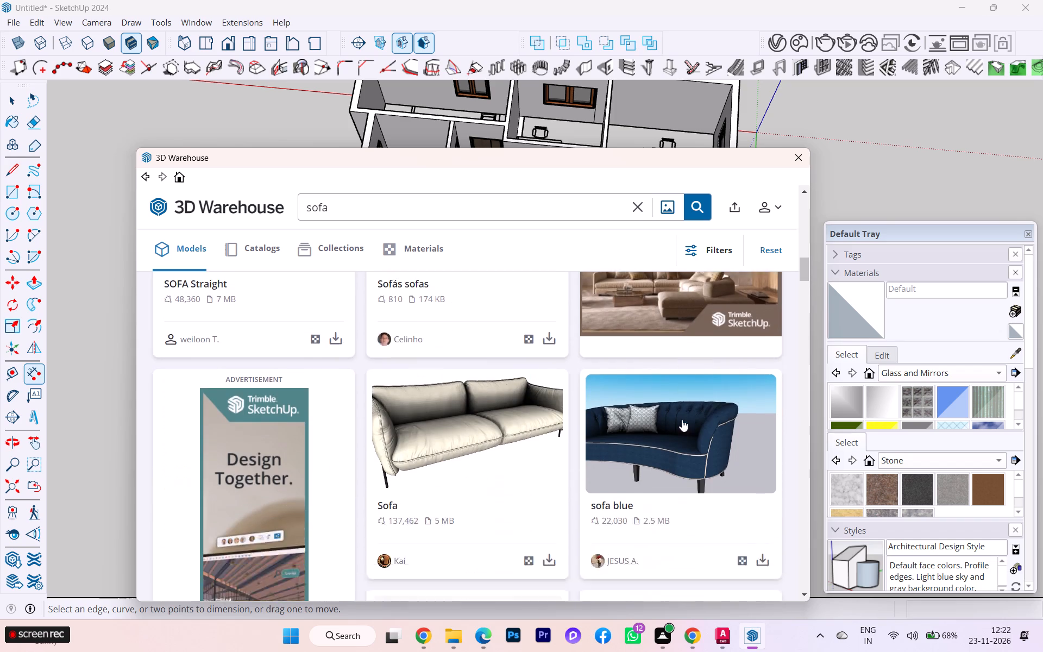
scroll(682, 419, "down", 3)
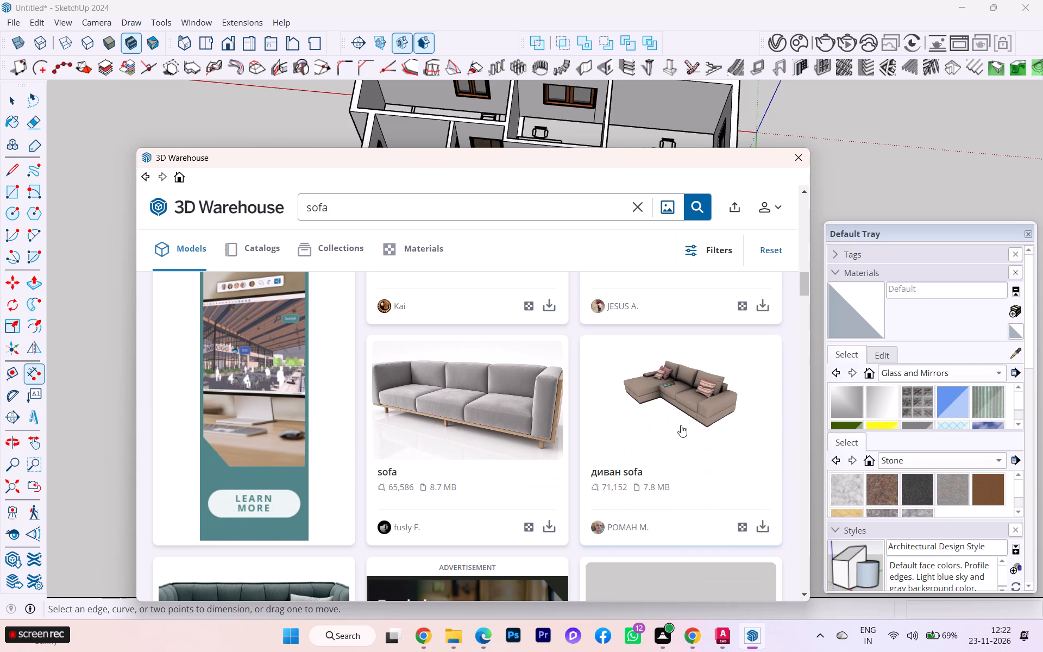
scroll(681, 425, "down", 4)
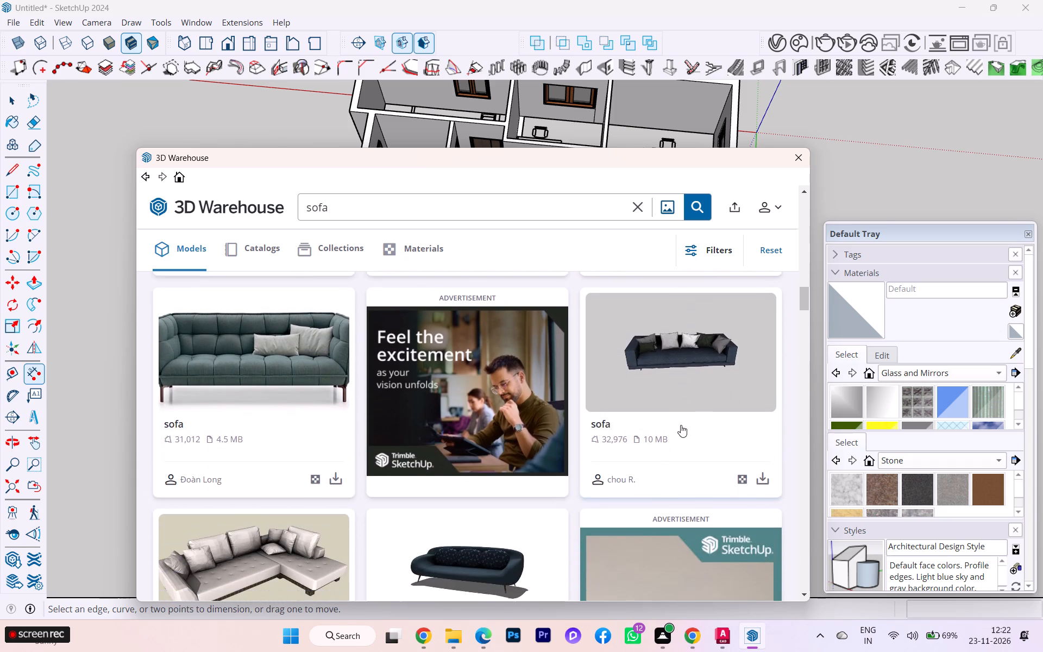
scroll(681, 425, "down", 7)
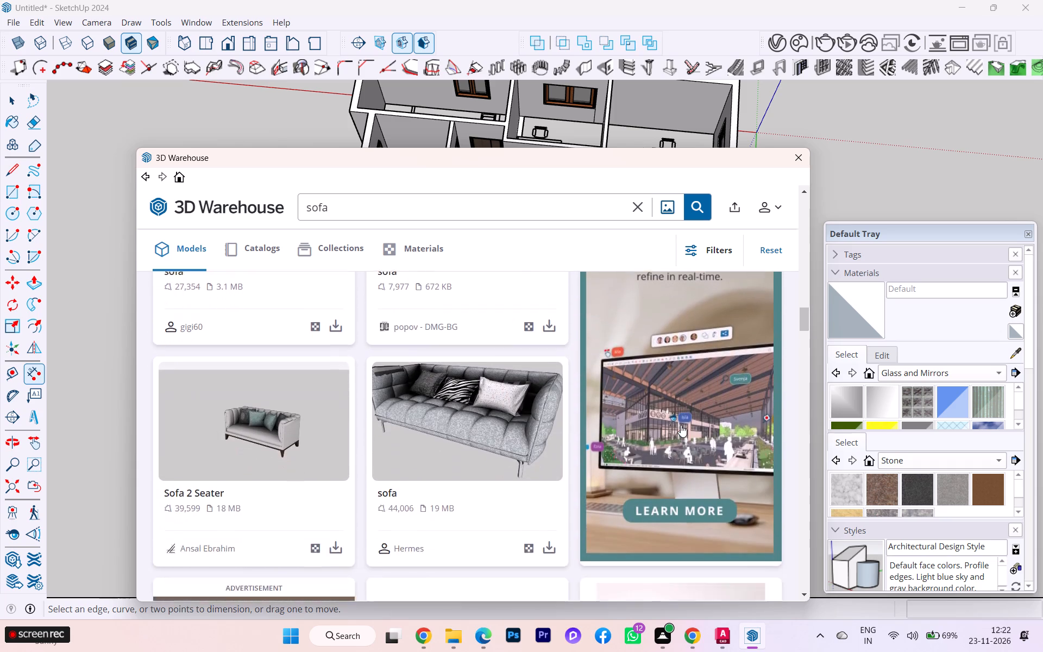
scroll(681, 425, "down", 6)
scroll(681, 425, "up", 4)
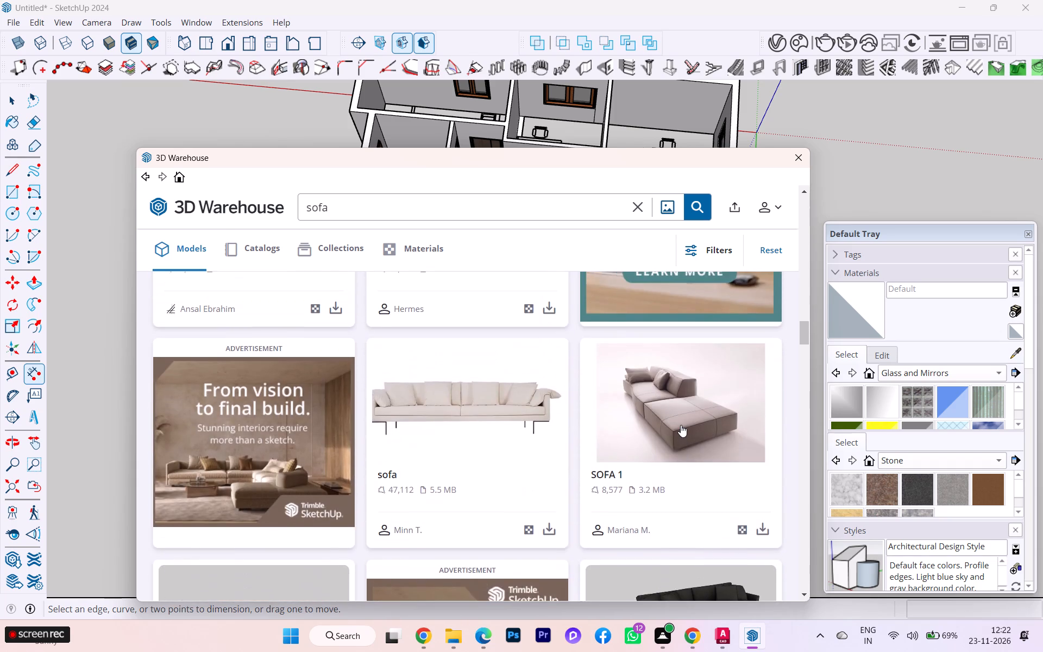
scroll(681, 425, "down", 5)
scroll(681, 425, "up", 1)
scroll(681, 425, "down", 4)
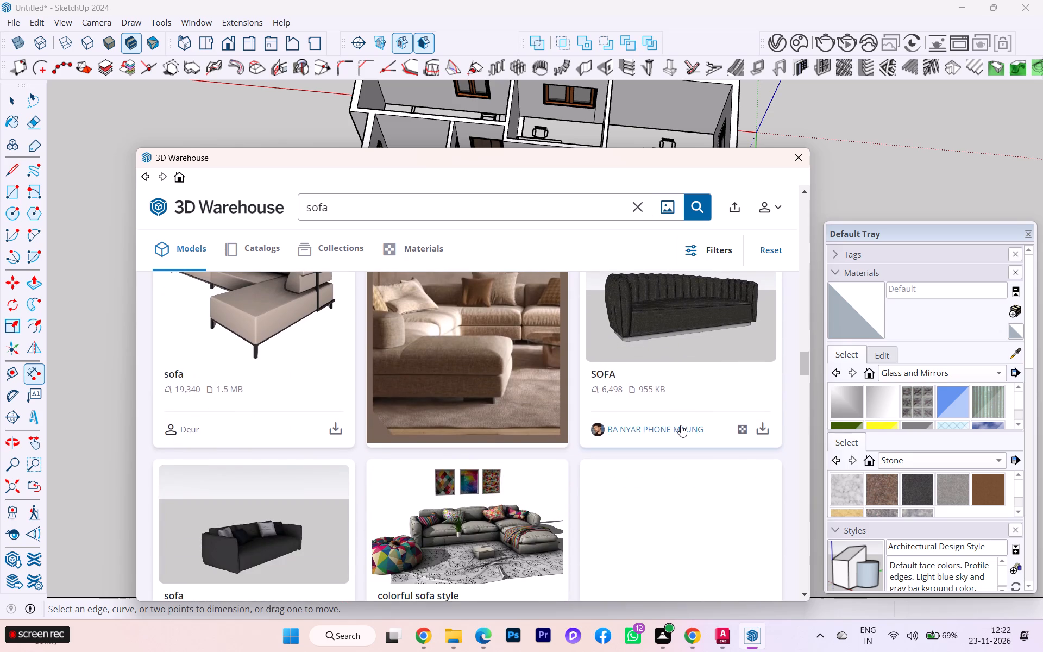
scroll(681, 425, "down", 4)
scroll(681, 425, "up", 2)
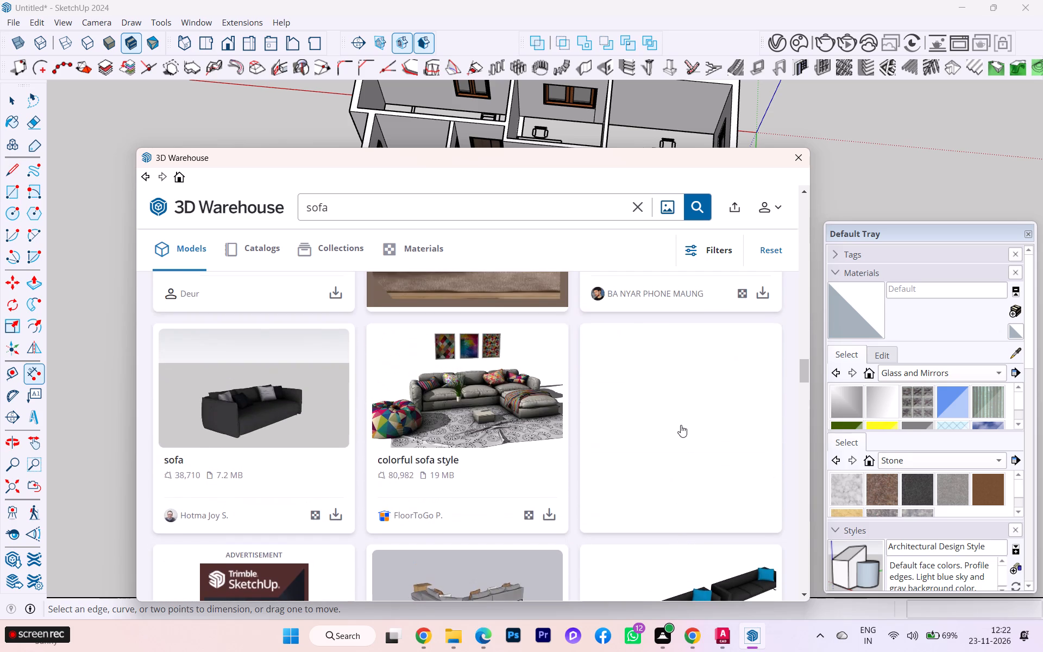
scroll(681, 425, "down", 6)
scroll(681, 425, "up", 1)
scroll(681, 425, "down", 1)
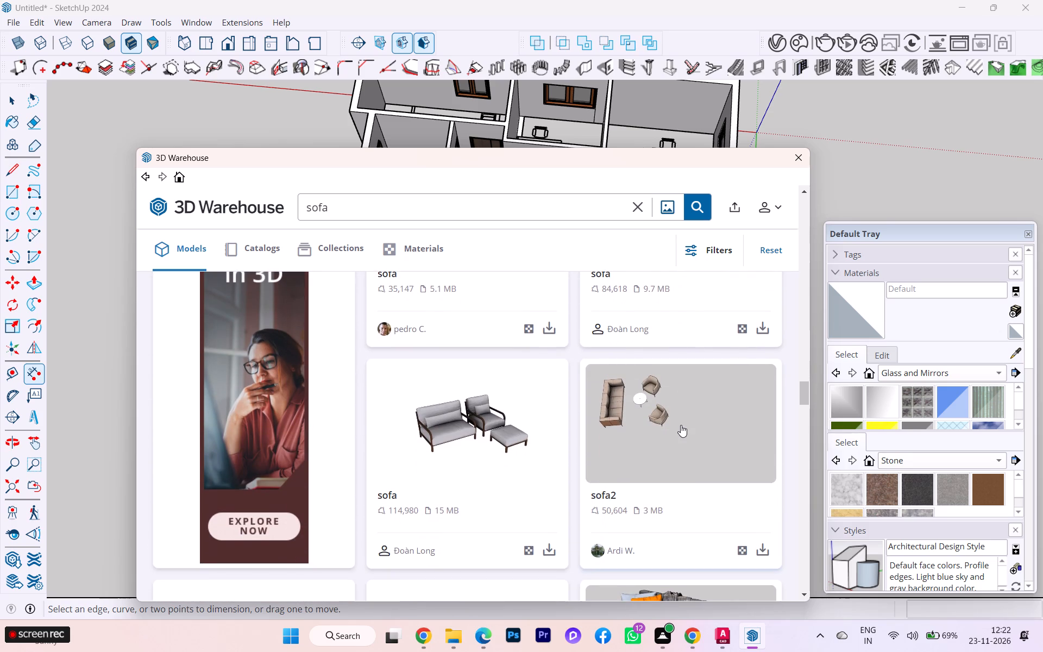
scroll(681, 425, "down", 2)
scroll(681, 425, "up", 2)
Load the "sofa2" set by Ardi W. directly into the model and place it at the waiting area's three-seat sofa outline.
left_click(766, 545)
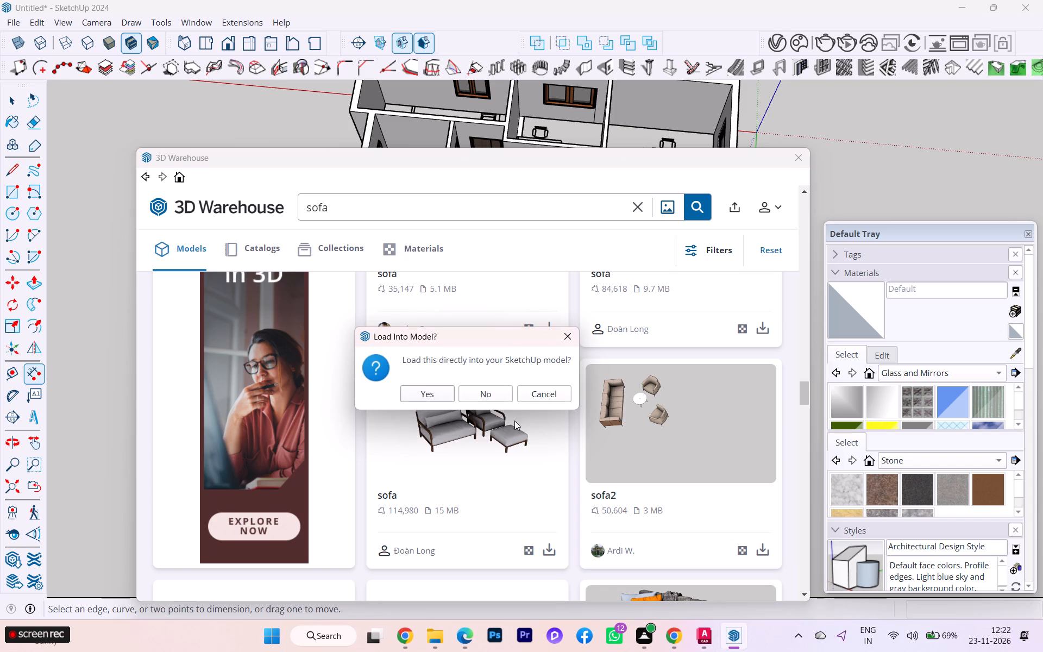
left_click(441, 392)
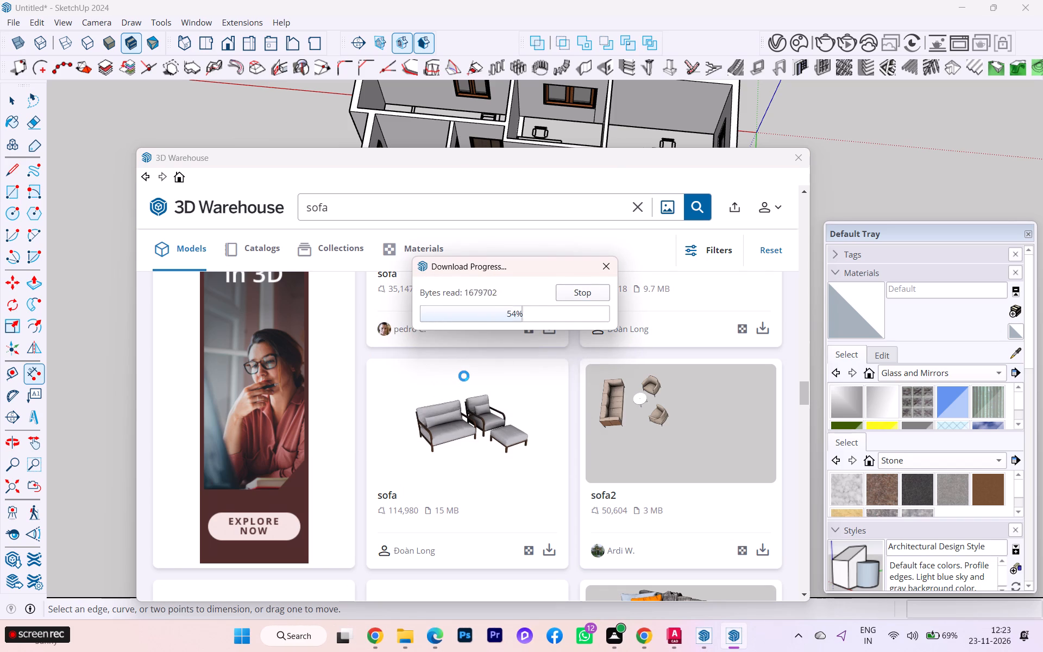
scroll(551, 394, "down", 3)
middle_click_drag(548, 403, 602, 395)
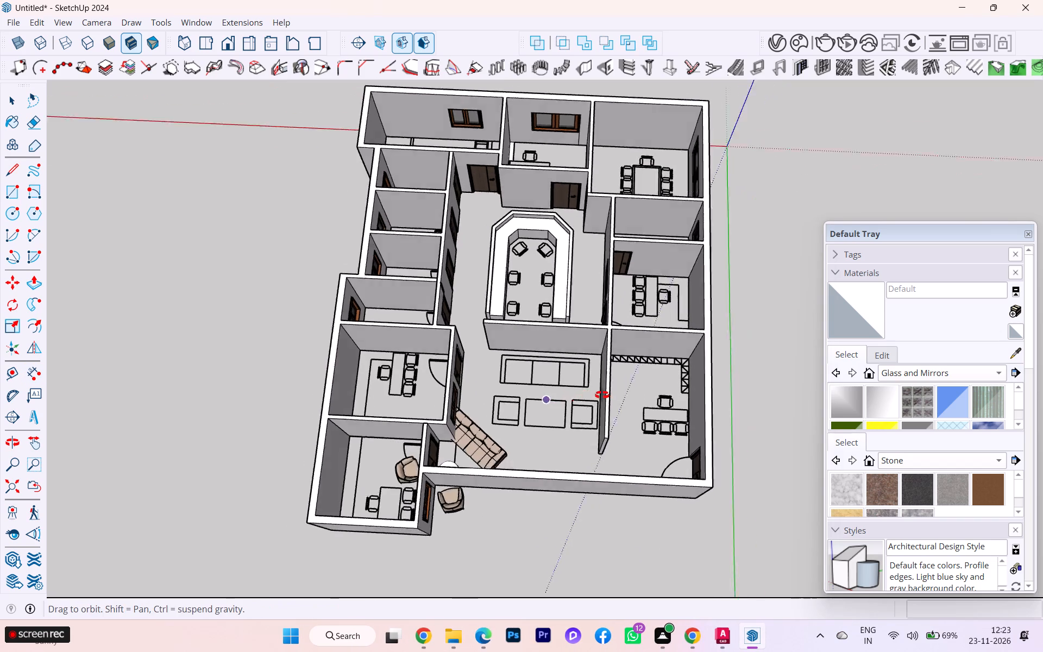
middle_click_drag(602, 395, 824, 364)
scroll(574, 395, "up", 6)
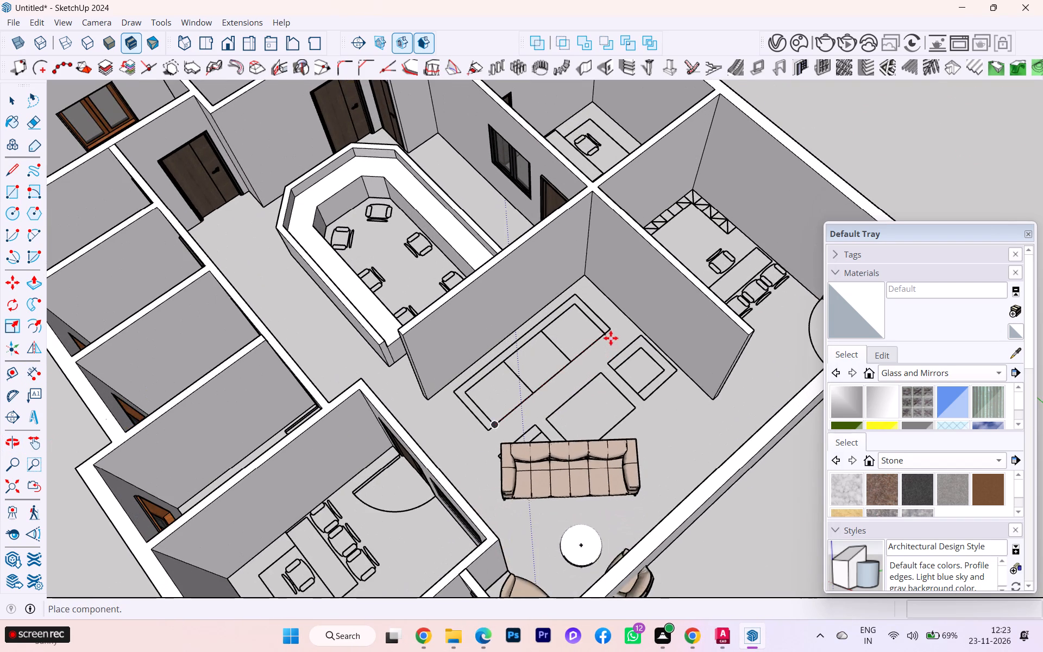
left_click(608, 329)
Move the whole sofa set within the waiting area so its furniture sits over the floor outlines.
middle_click_drag(629, 456, 326, 406)
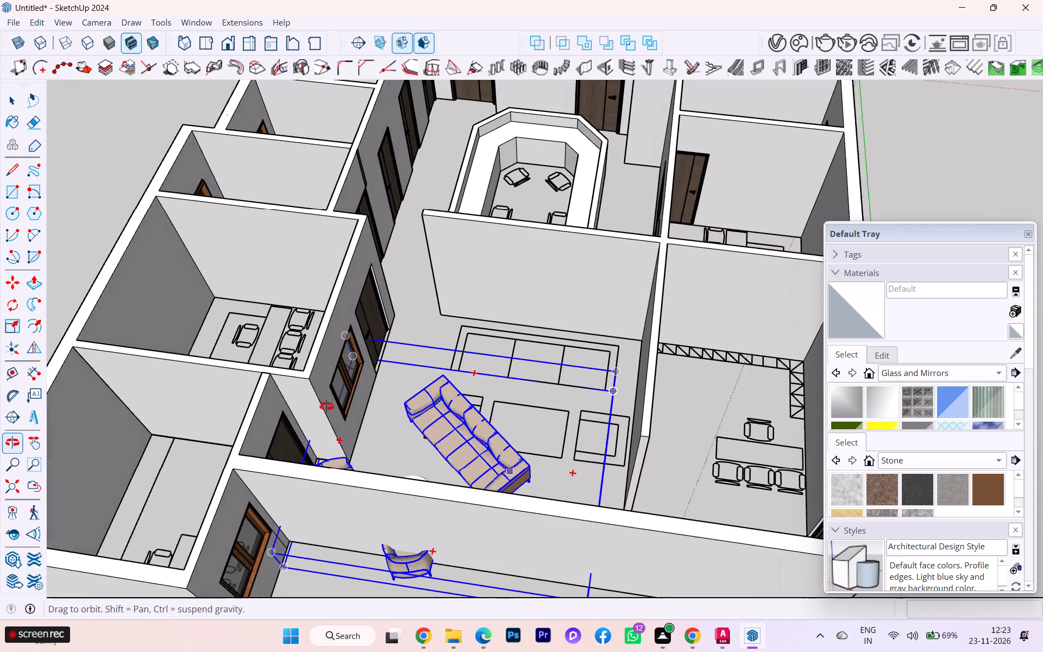
middle_click_drag(326, 406, 321, 407)
scroll(456, 423, "up", 6)
left_click(541, 516)
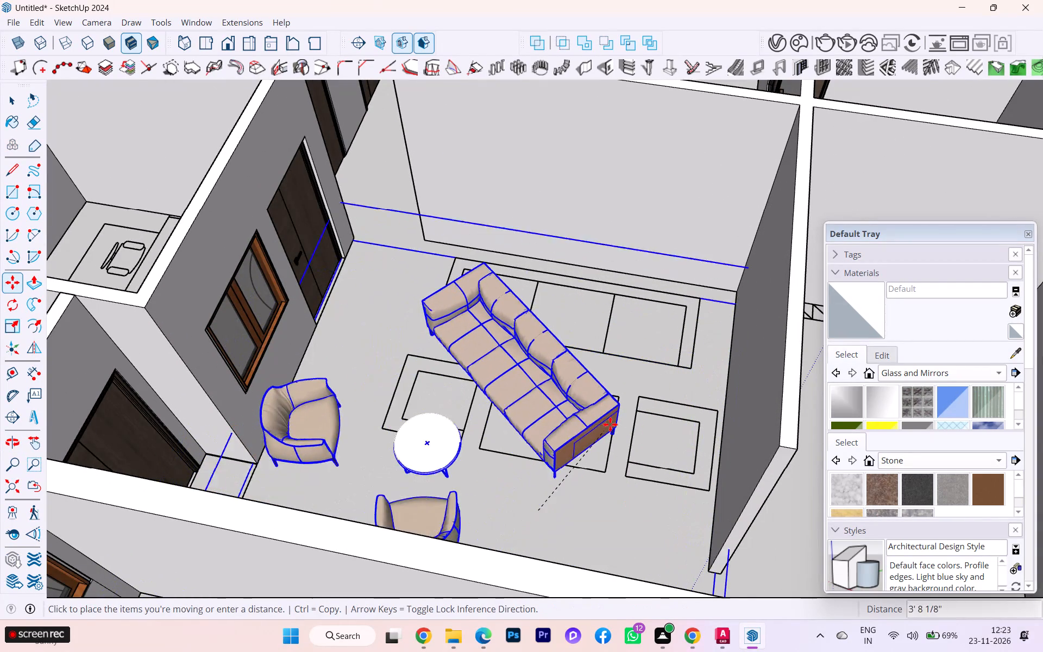
left_click(658, 380)
scroll(567, 424, "down", 1)
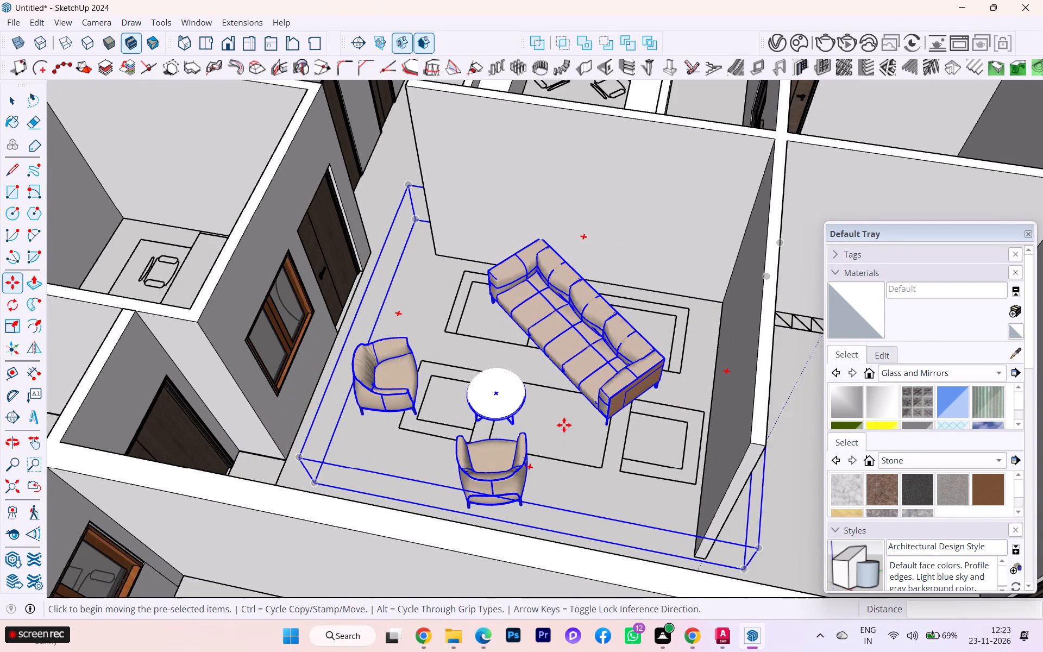
Open the furniture set for editing and rotate its long sofa 45 degrees towards the direction of the three-seat outline.
middle_click_drag(564, 425, 583, 414)
left_click(4, 103)
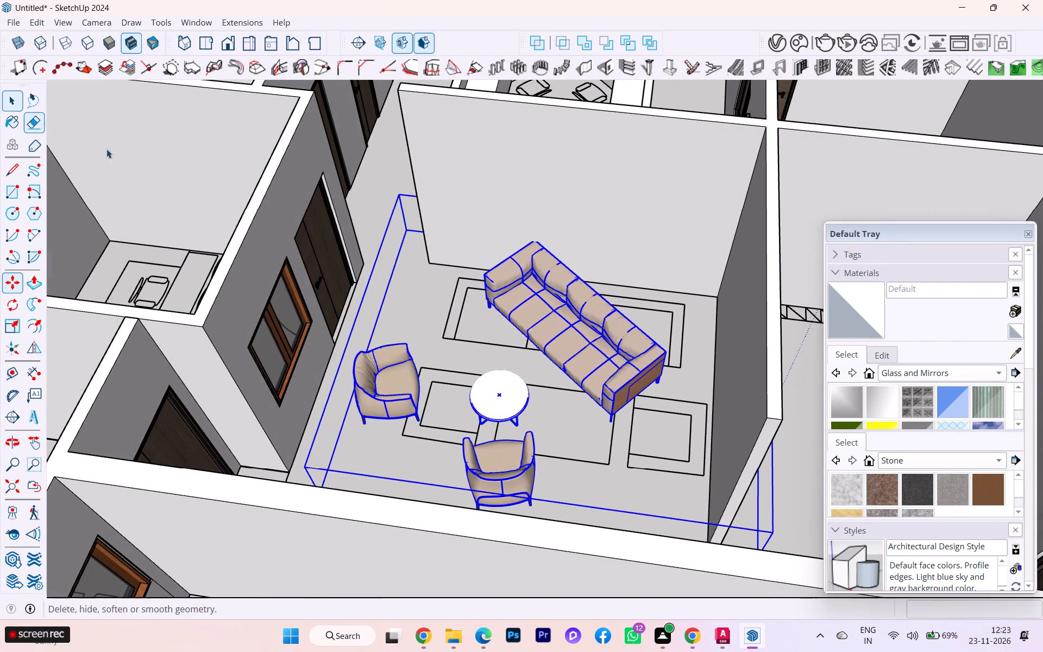
double_click(519, 461)
left_click(571, 353)
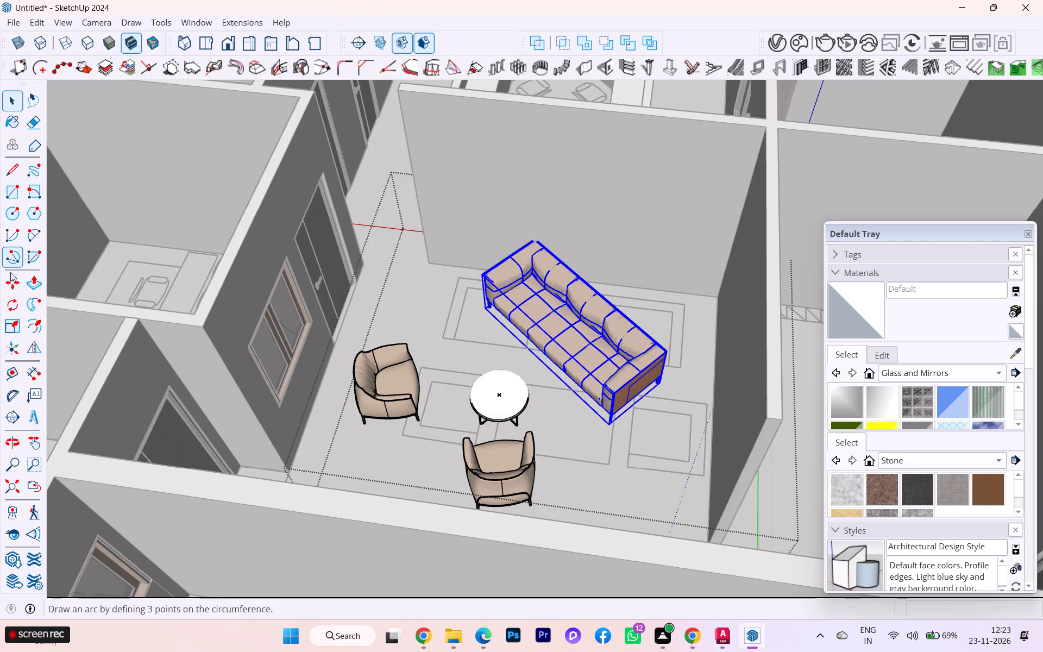
left_click(12, 299)
left_click(493, 334)
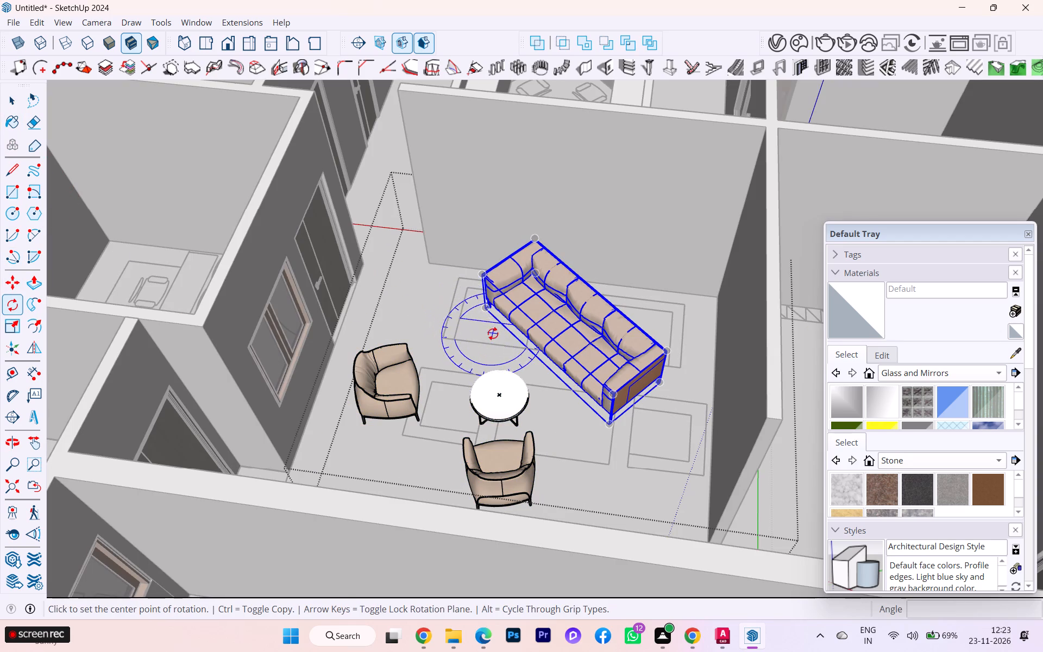
left_click(538, 364)
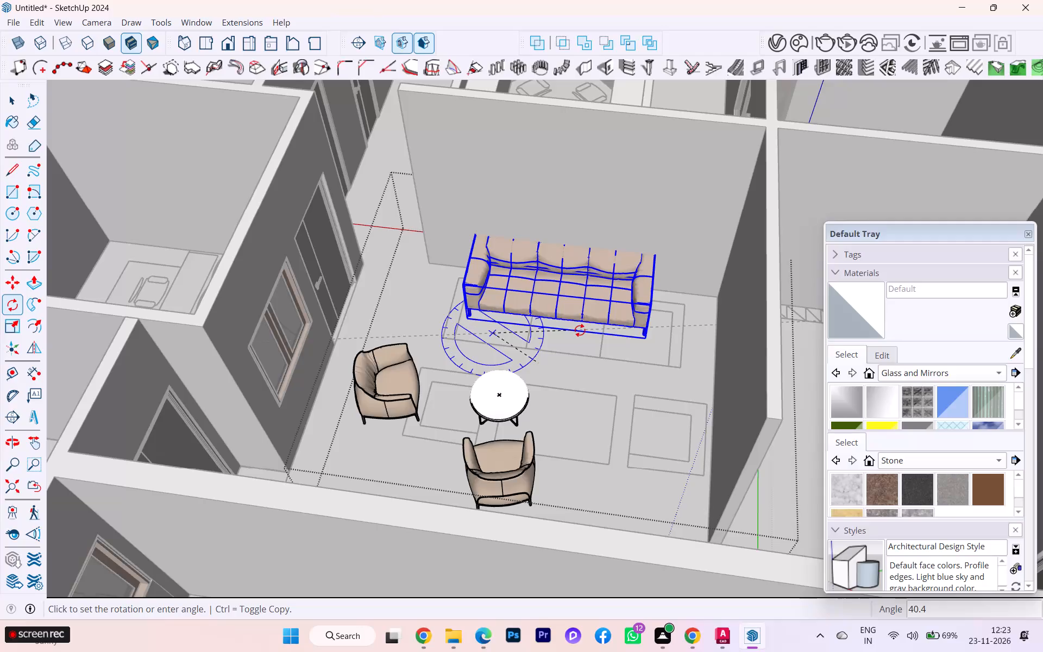
type("45")
key("Return")
Rotate the long sofa by about 4.5 degrees more to align it with the three-seat outline.
scroll(543, 335, "up", 1)
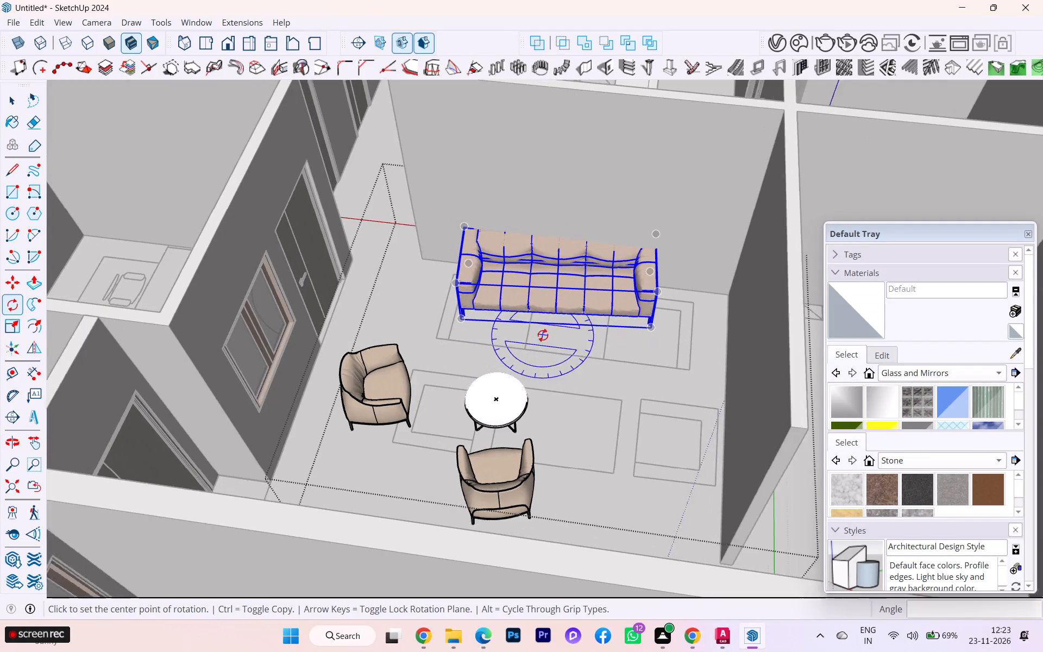
scroll(543, 335, "up", 1)
left_click(481, 324)
left_click(548, 328)
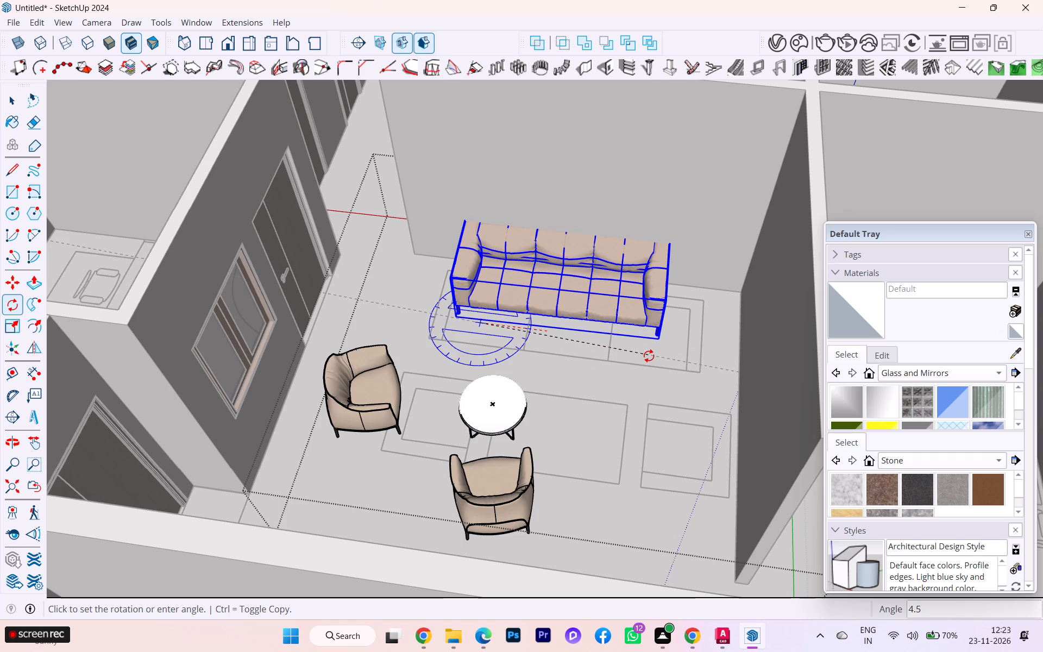
left_click(649, 356)
scroll(512, 349, "up", 3)
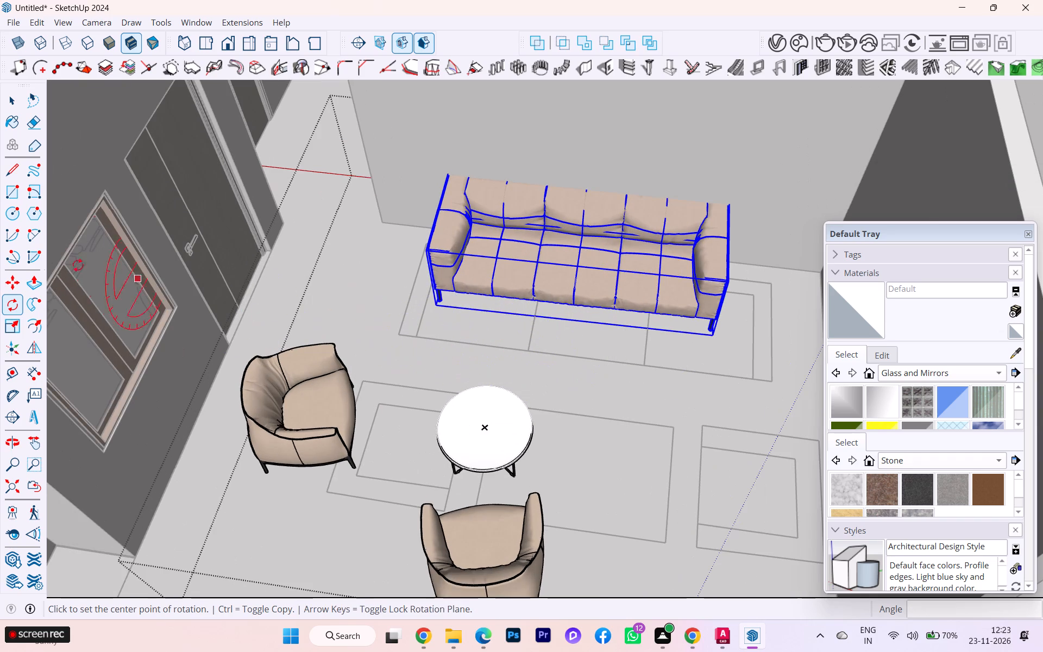
Move the long sofa by its front leg corner towards the front corner of the three-seat sofa outline.
left_click(8, 284)
left_click(433, 309)
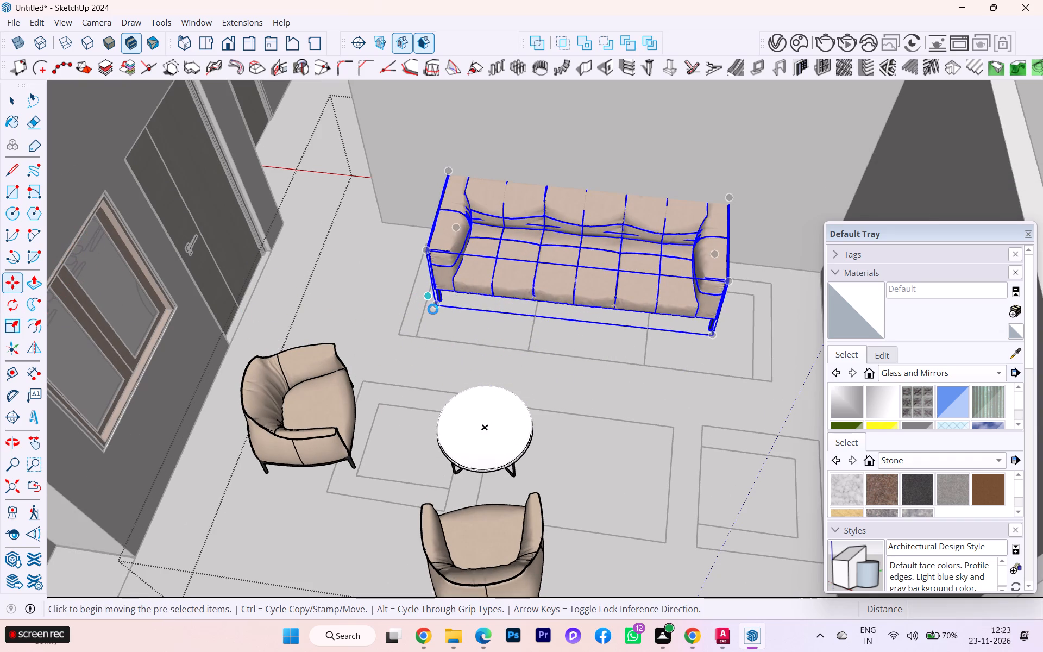
scroll(441, 305, "up", 4)
scroll(439, 305, "down", 1)
scroll(439, 305, "up", 2)
scroll(439, 305, "down", 1)
scroll(434, 314, "up", 8)
left_click_drag(436, 308, 403, 323)
left_click(398, 325)
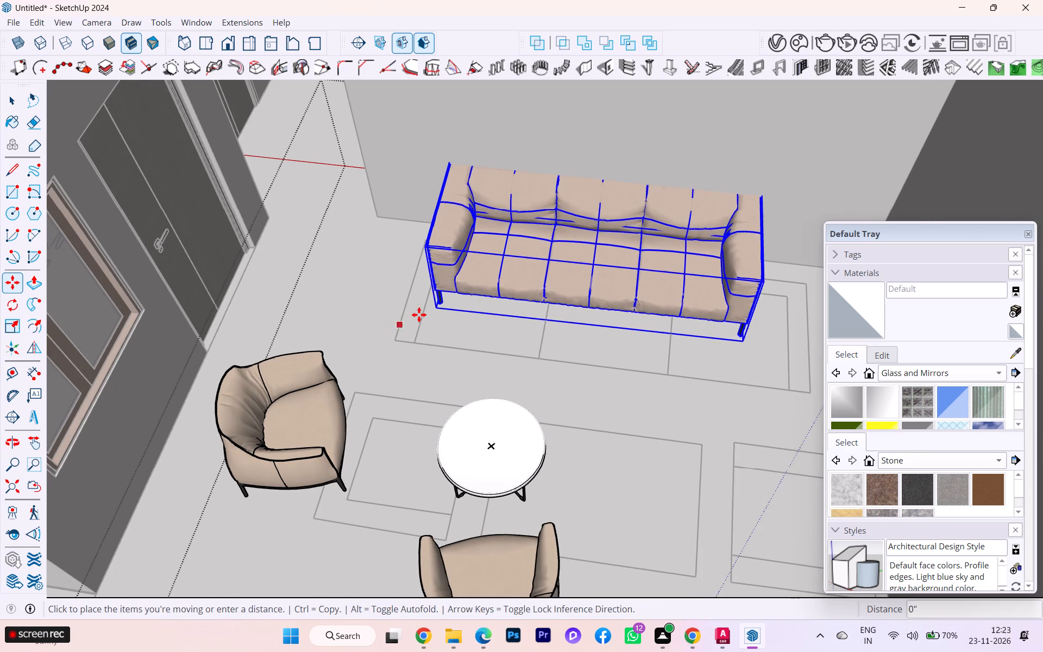
left_click(395, 341)
scroll(378, 340, "up", 1)
scroll(378, 340, "down", 2)
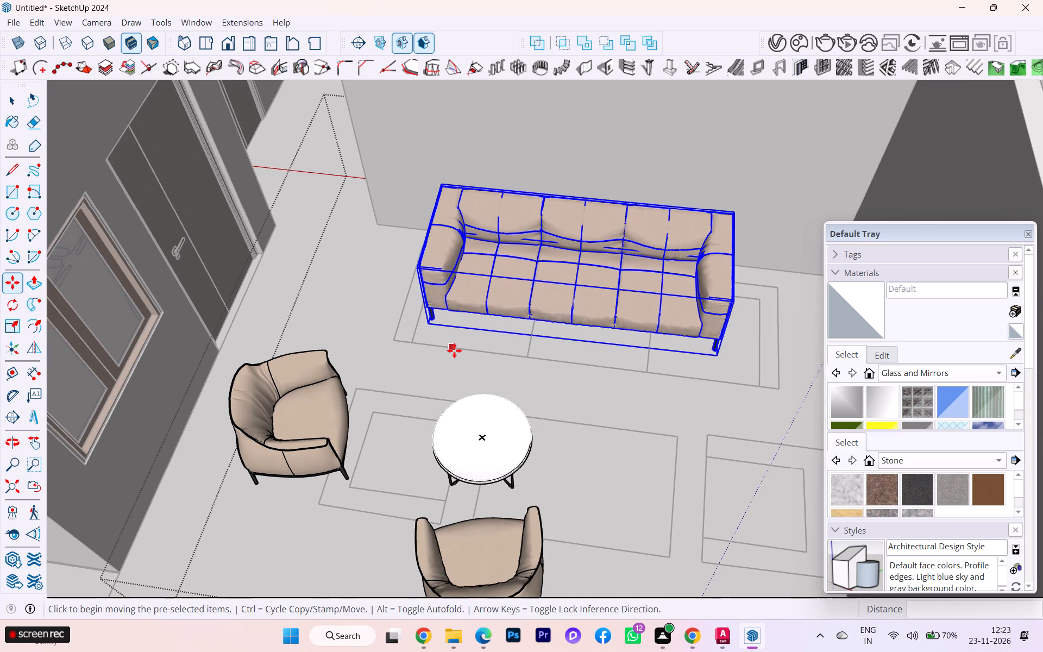
Scale the long sofa by about 1.11 in length and 1.30 in depth towards its three-seat outline.
key("s")
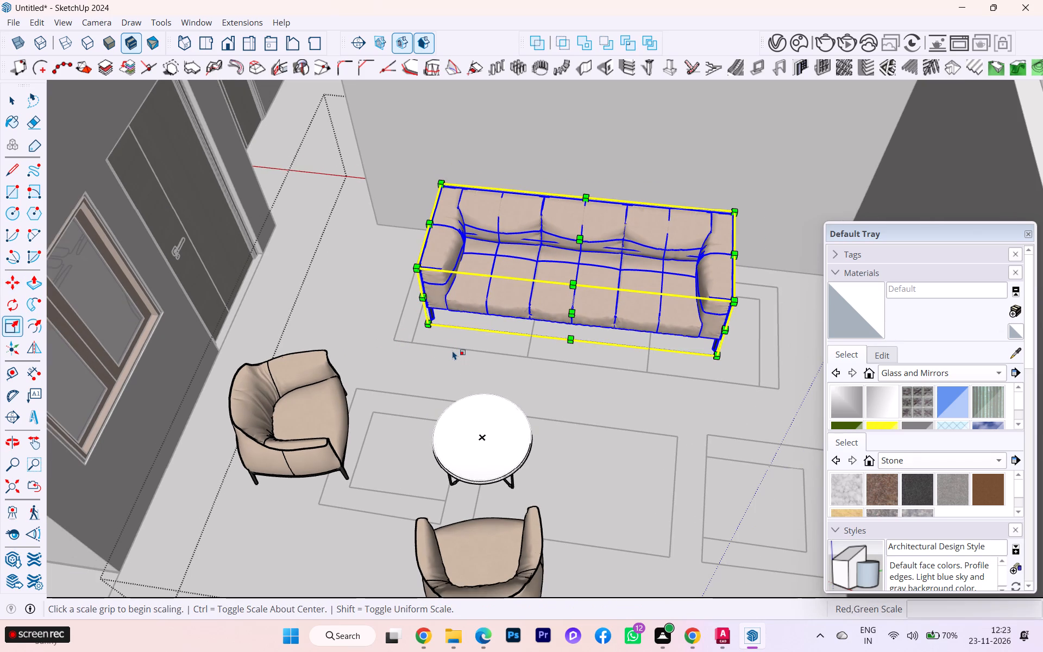
scroll(481, 322, "down", 1)
middle_click_drag(505, 333, 739, 336)
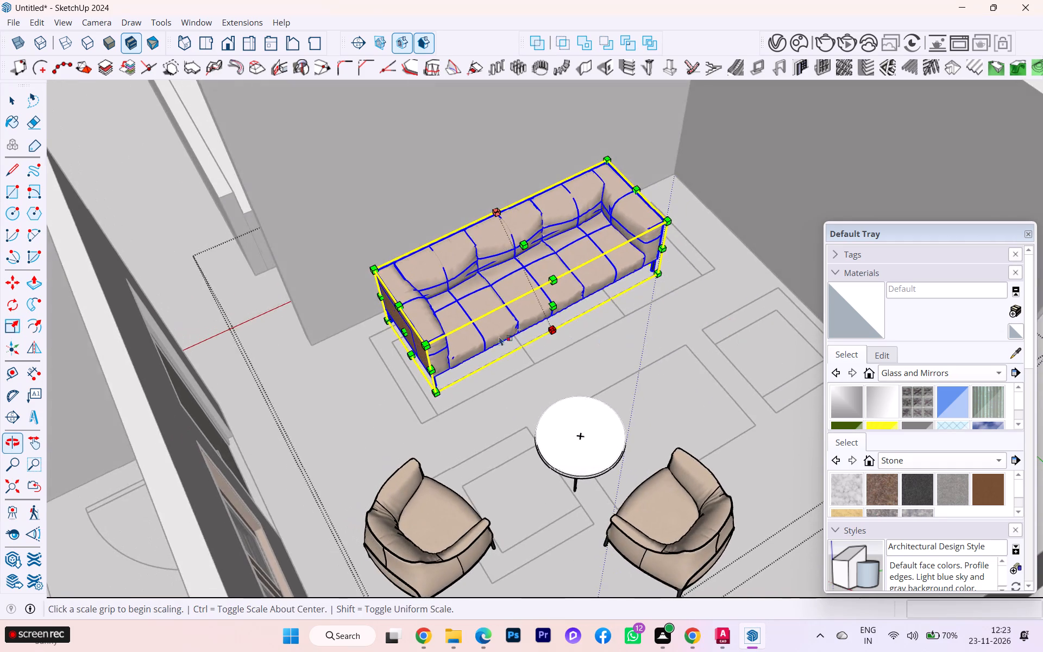
scroll(438, 341, "up", 3)
left_click(393, 333)
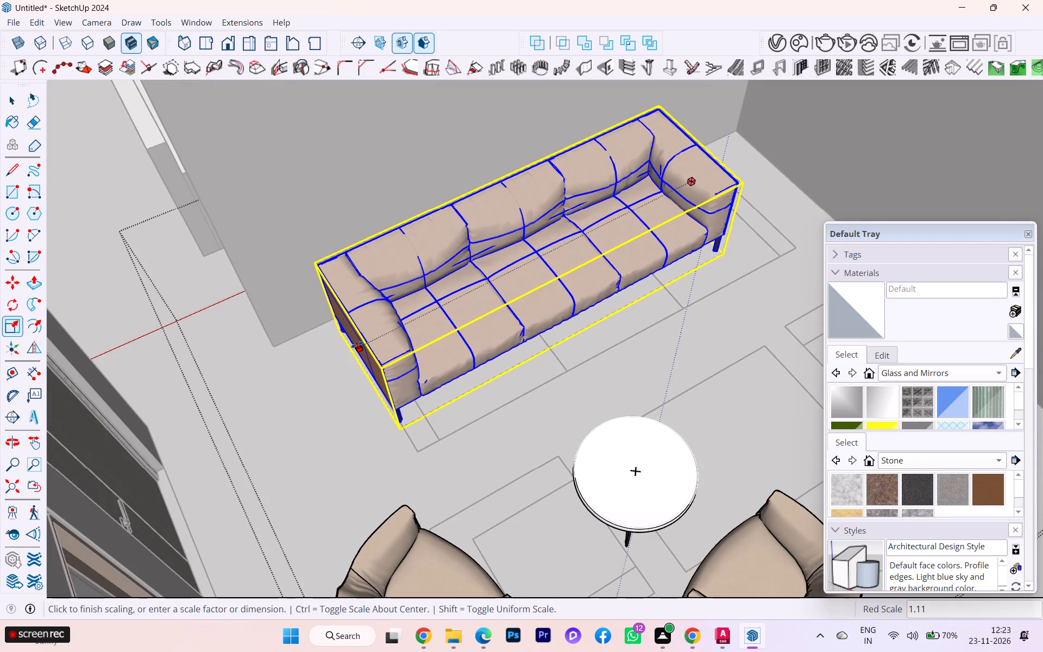
left_click(357, 344)
scroll(632, 337, "up", 1)
left_click(569, 302)
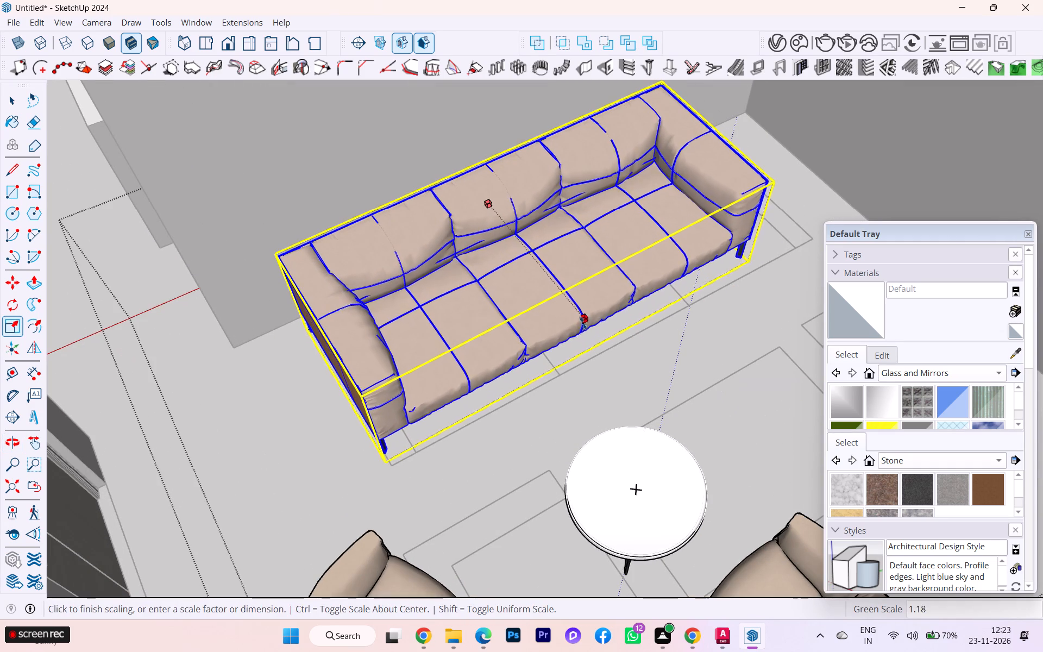
left_click(590, 336)
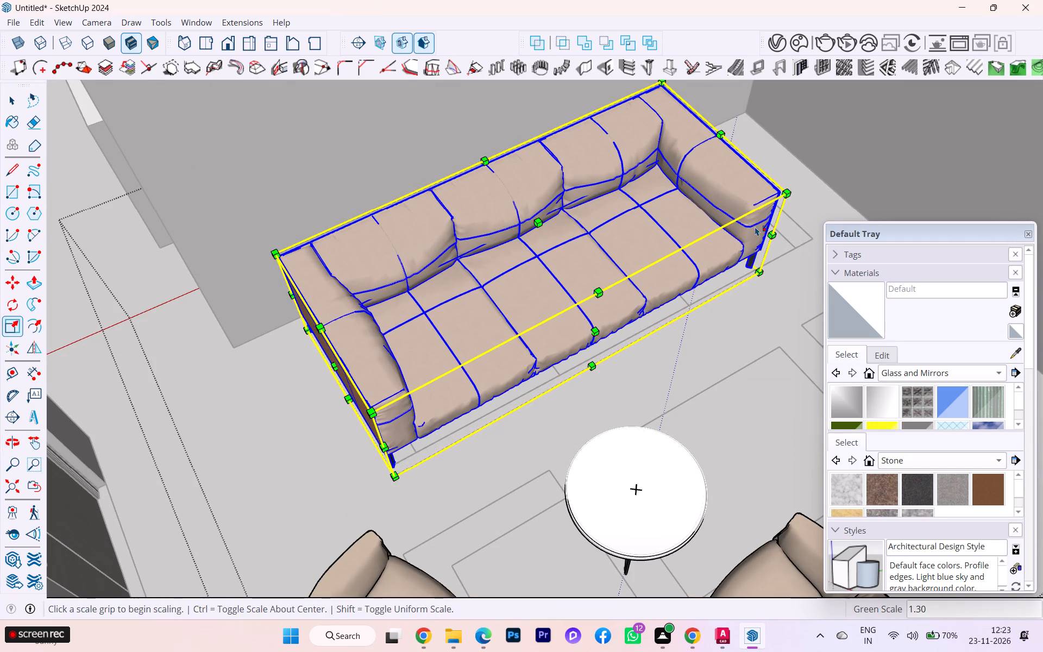
Stretch the long sofa from its other end by about 1.19 along its length to fill the three-seat outline.
middle_click_drag(752, 228, 430, 250)
scroll(431, 246, "down", 2)
scroll(431, 246, "up", 2)
scroll(431, 246, "down", 1)
scroll(740, 323, "up", 2)
scroll(716, 329, "down", 1)
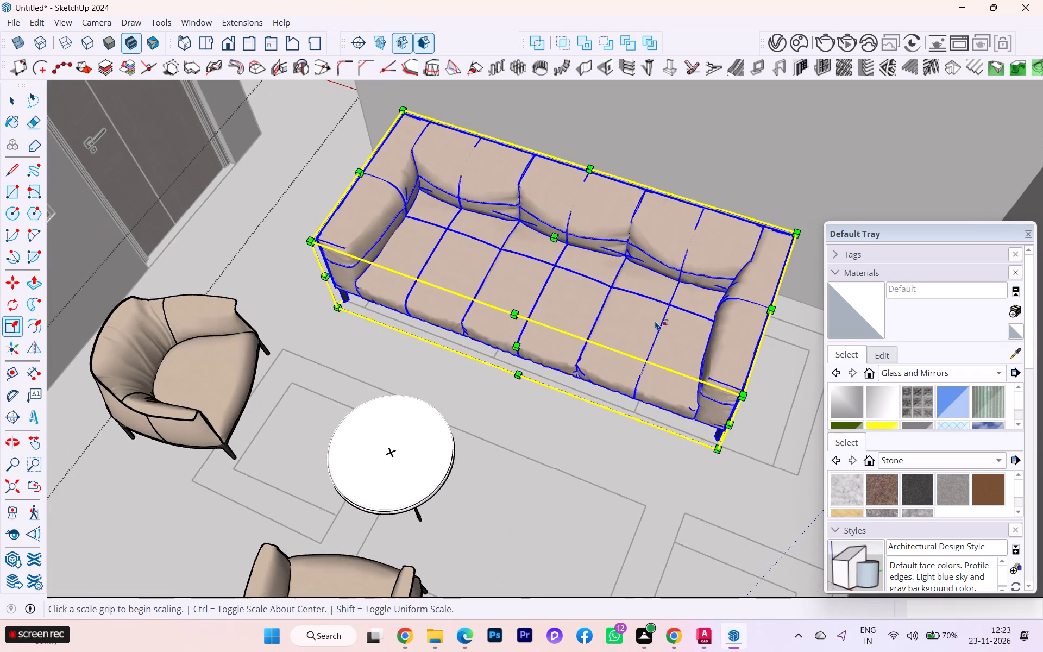
middle_click_drag(654, 321, 513, 286)
scroll(674, 358, "up", 3)
scroll(675, 359, "down", 1)
scroll(683, 363, "up", 2)
left_click(709, 399)
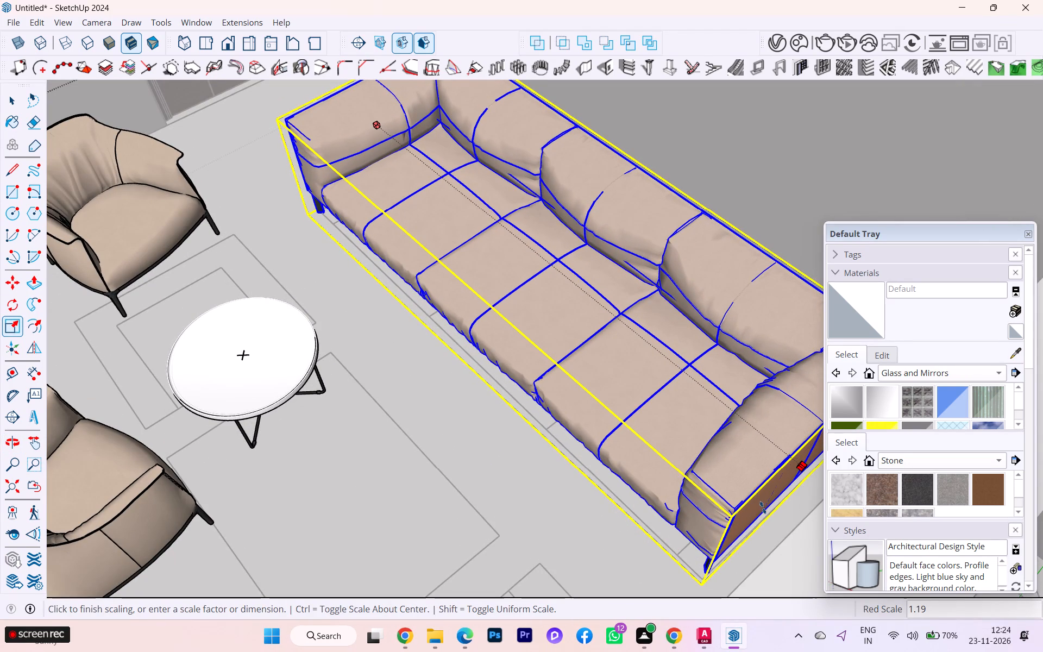
left_click(763, 507)
Reopen the furniture set for editing and rotate the armchair opposite the long sofa by about 79.5 degrees.
scroll(628, 365, "down", 2)
scroll(626, 364, "up", 2)
scroll(626, 363, "down", 3)
middle_click_drag(530, 314, 712, 246)
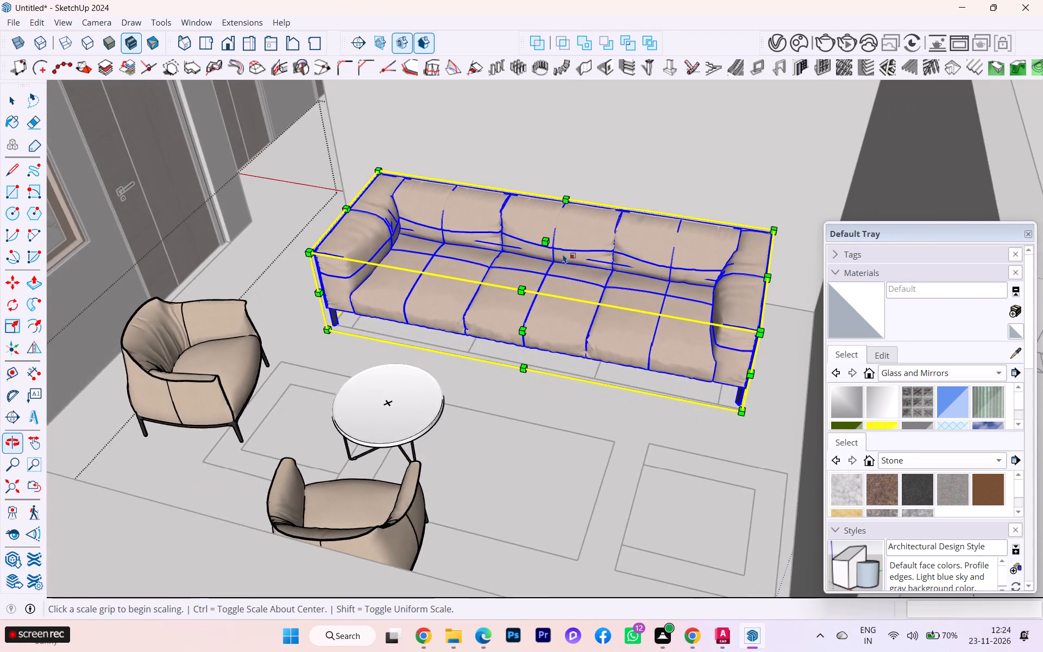
scroll(550, 258, "down", 1)
scroll(549, 259, "up", 1)
scroll(545, 261, "down", 2)
scroll(524, 345, "down", 2)
scroll(524, 348, "up", 1)
middle_click_drag(522, 360, 430, 442)
scroll(492, 331, "down", 2)
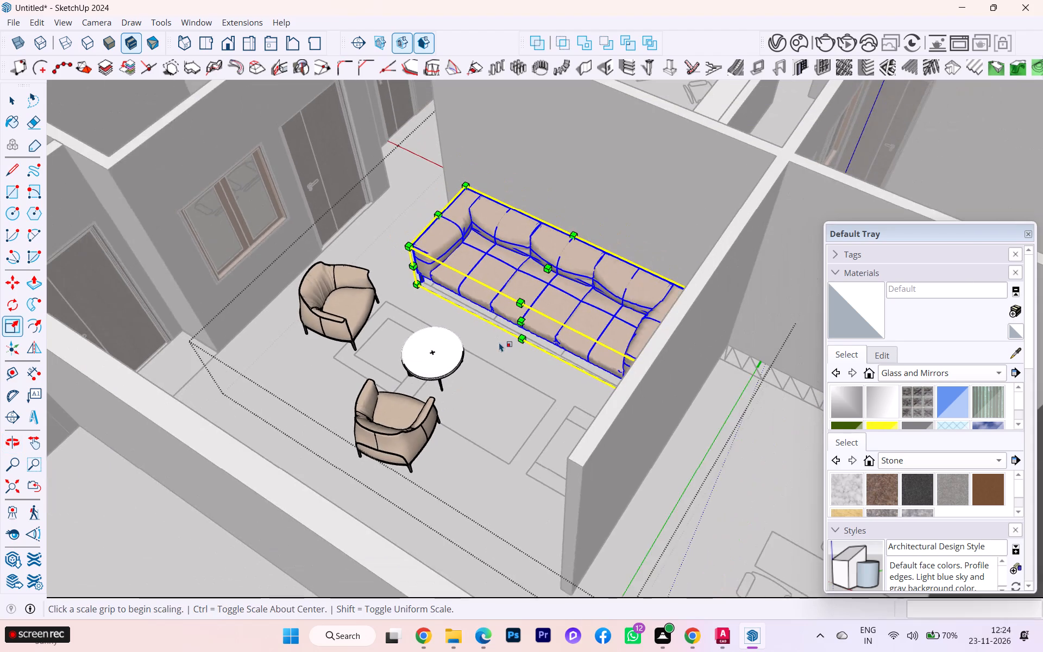
scroll(499, 342, "down", 4)
left_click(9, 104)
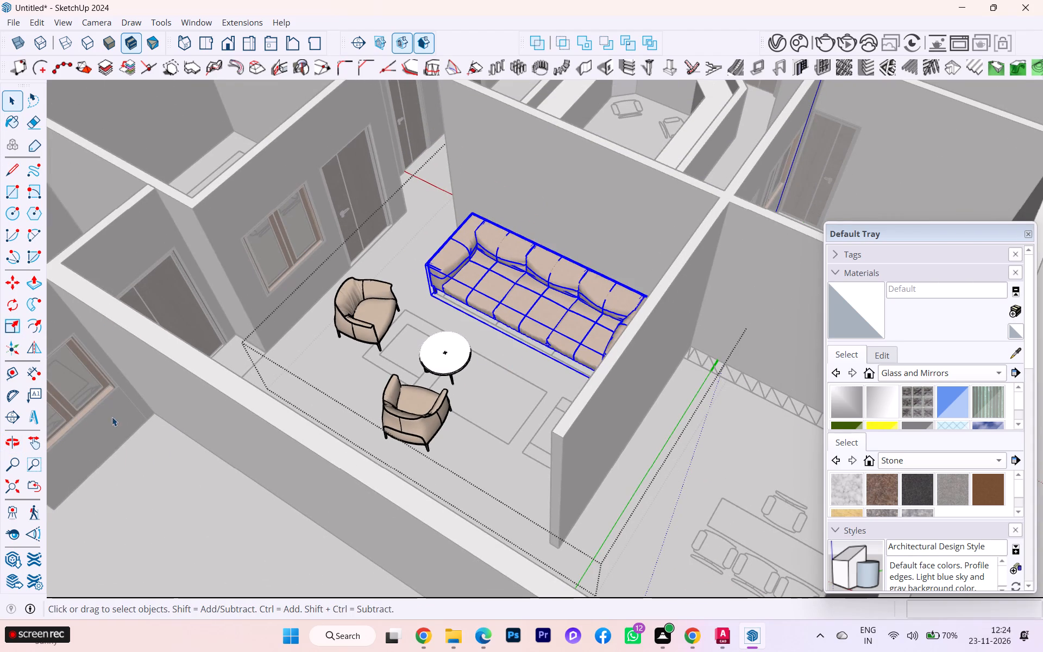
left_click(109, 425)
double_click(406, 407)
left_click(410, 413)
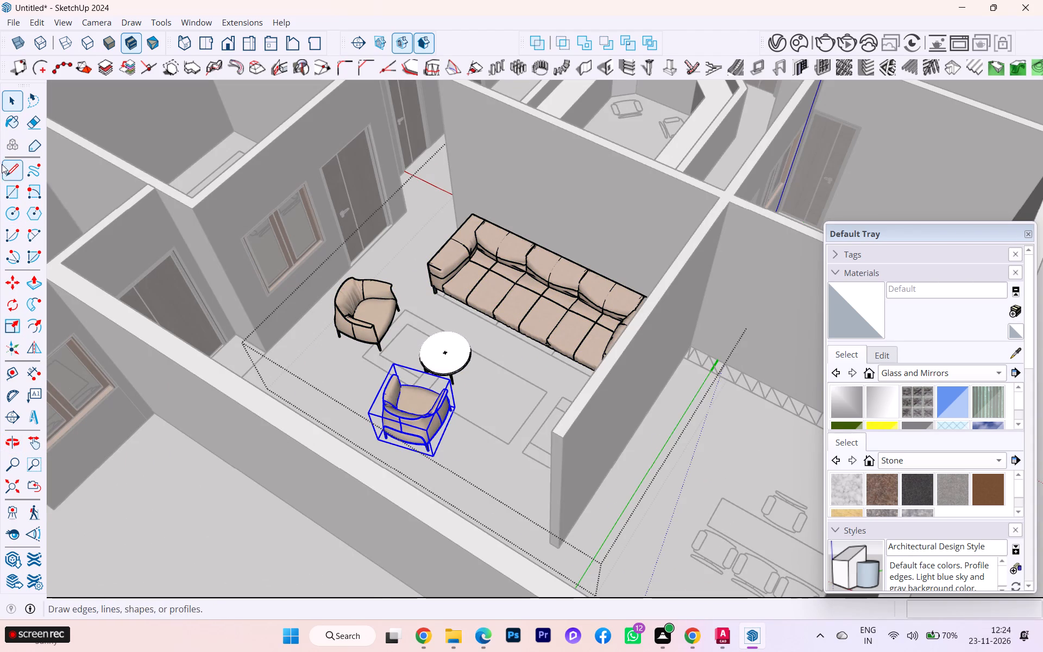
left_click(18, 305)
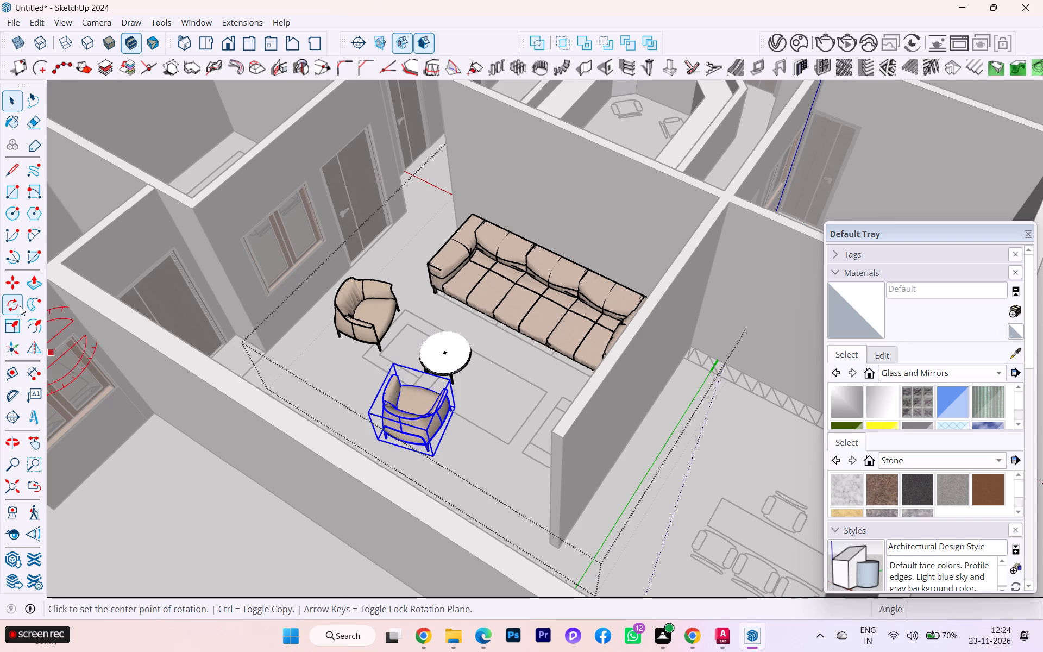
scroll(433, 393, "up", 4)
left_click(449, 453)
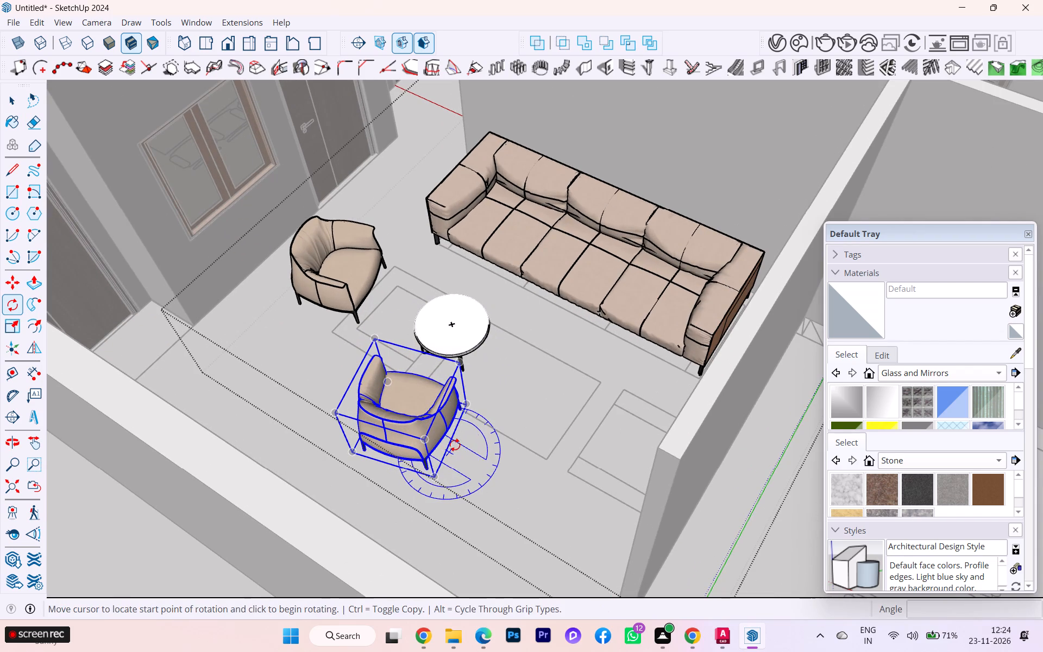
left_click(462, 434)
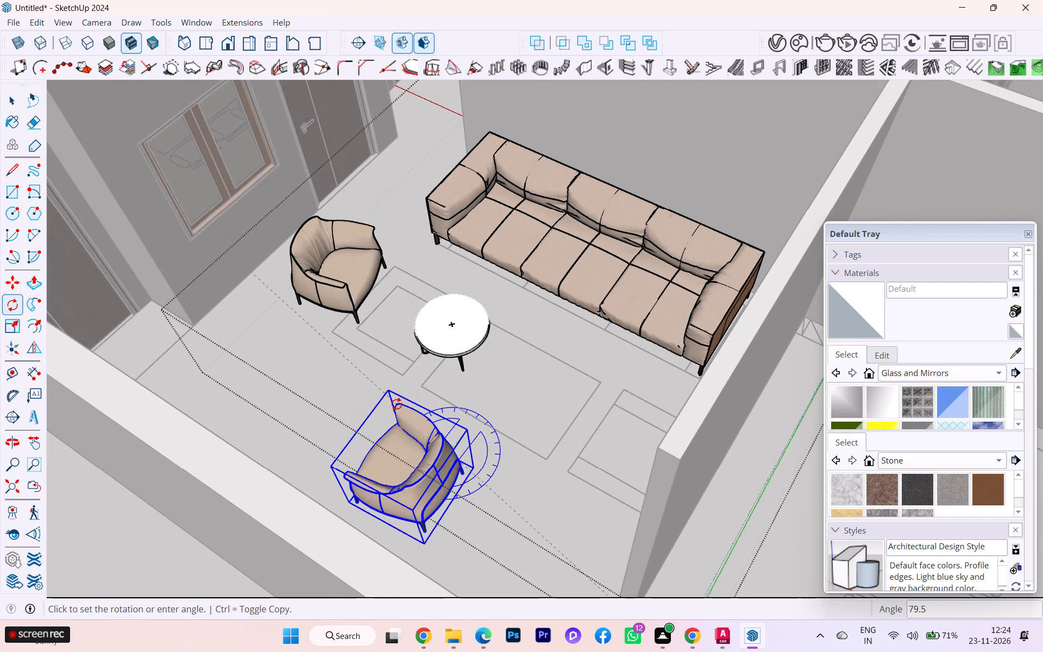
left_click(397, 404)
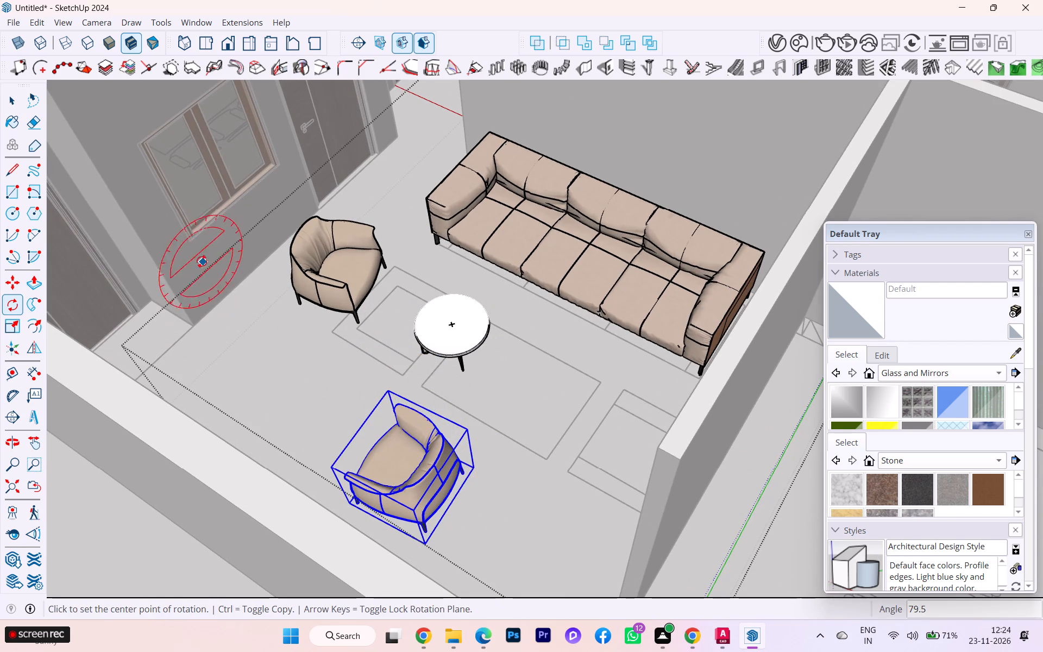
Move the rotated armchair about 6' 7 5/8" by its base corner onto the single-seat outline beyond the coffee table outline.
left_click(10, 106)
left_click(402, 483)
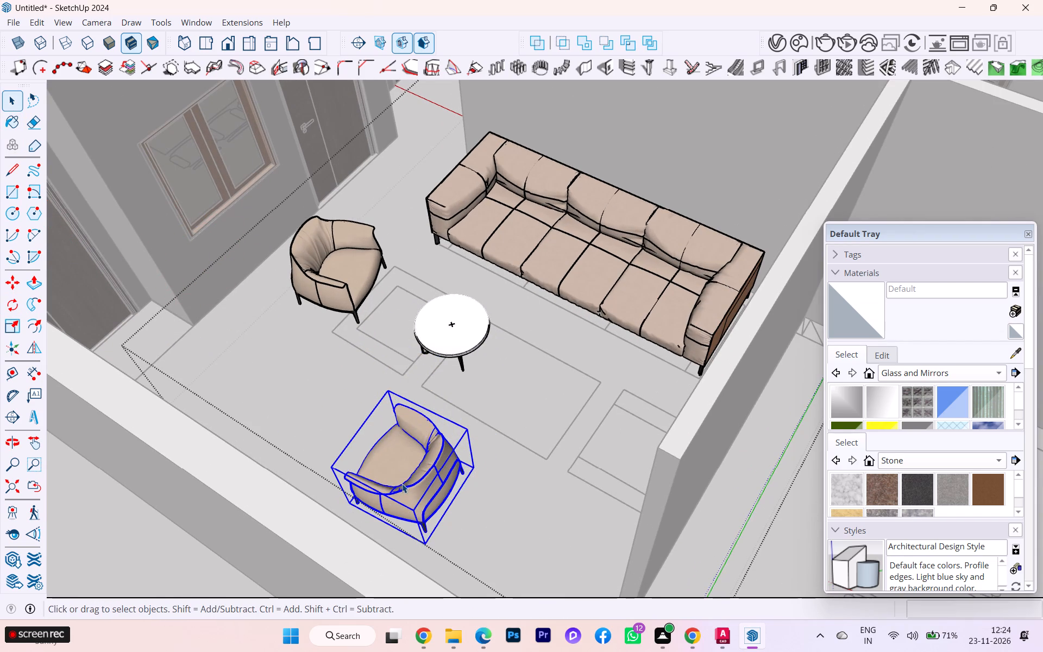
left_click(11, 292)
middle_click_drag(515, 462, 578, 458)
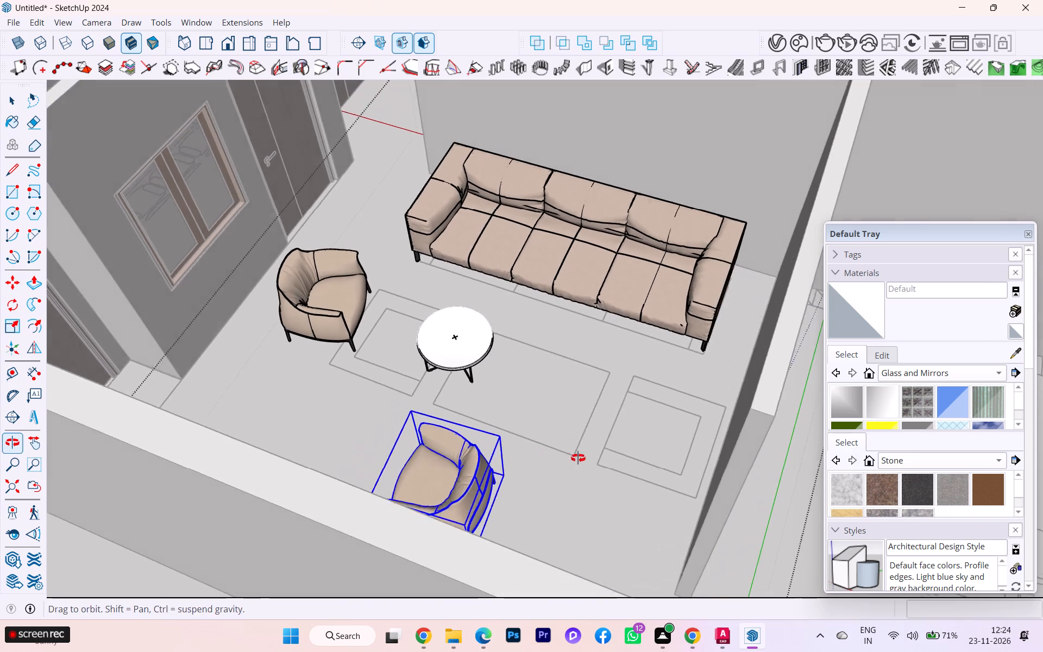
middle_click_drag(578, 458, 579, 458)
scroll(544, 486, "up", 2)
scroll(517, 492, "down", 3)
scroll(514, 493, "up", 2)
scroll(450, 554, "down", 1)
middle_click_drag(453, 562, 417, 580)
scroll(422, 581, "up", 1)
scroll(422, 581, "down", 1)
scroll(422, 580, "up", 3)
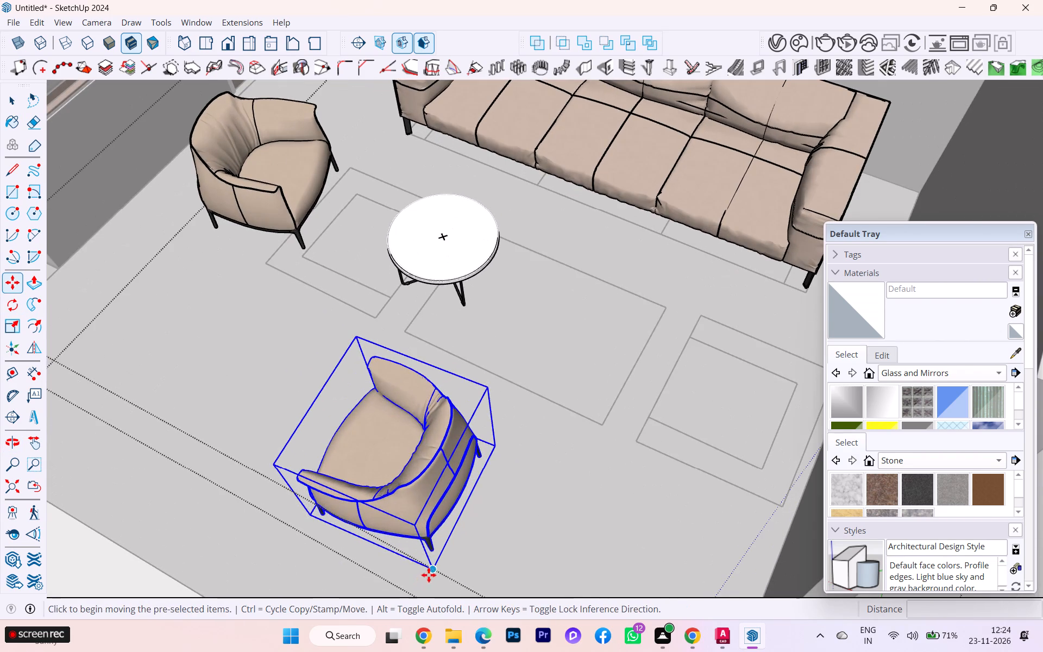
left_click(432, 567)
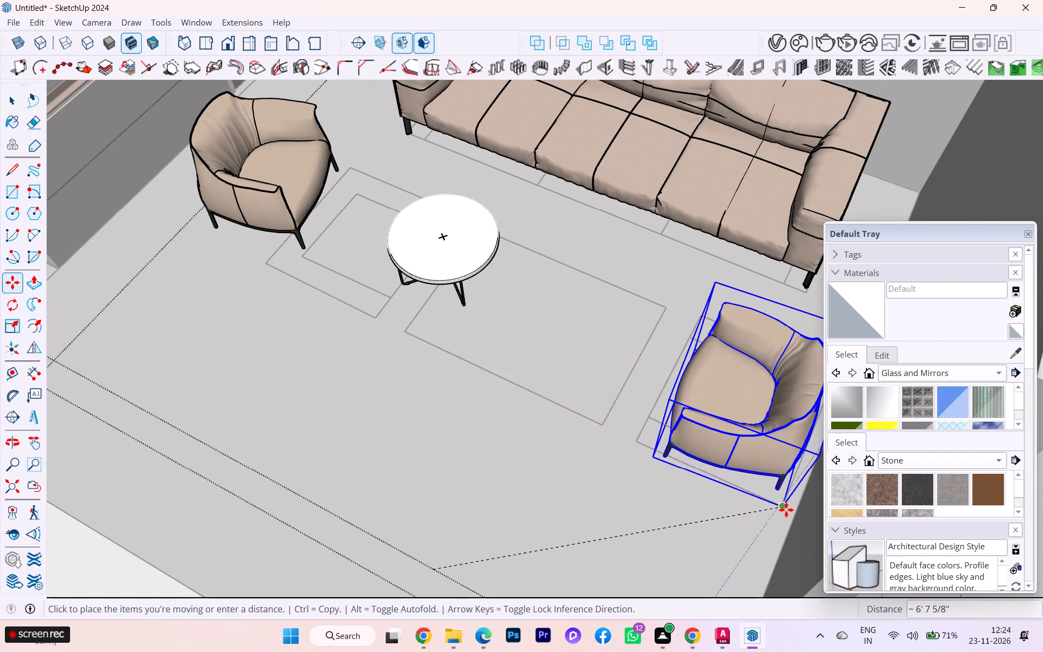
left_click(786, 510)
Shift the armchair by about 5 1/8" over the single-seat outline.
scroll(709, 481, "down", 2)
middle_click_drag(703, 480, 911, 496)
scroll(723, 383, "up", 3)
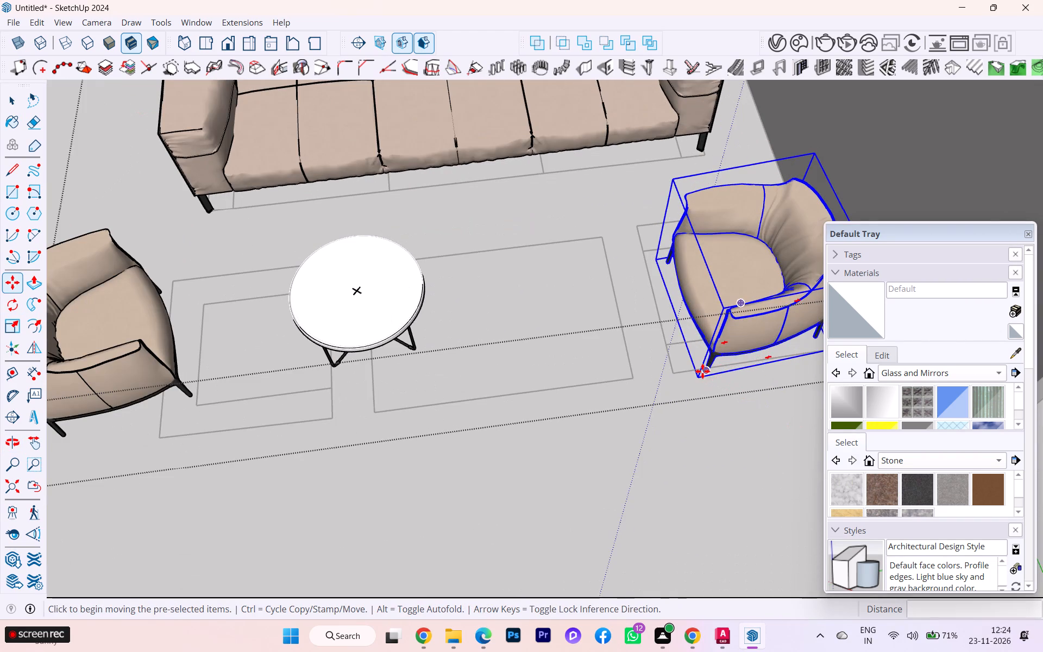
left_click(702, 371)
left_click(693, 353)
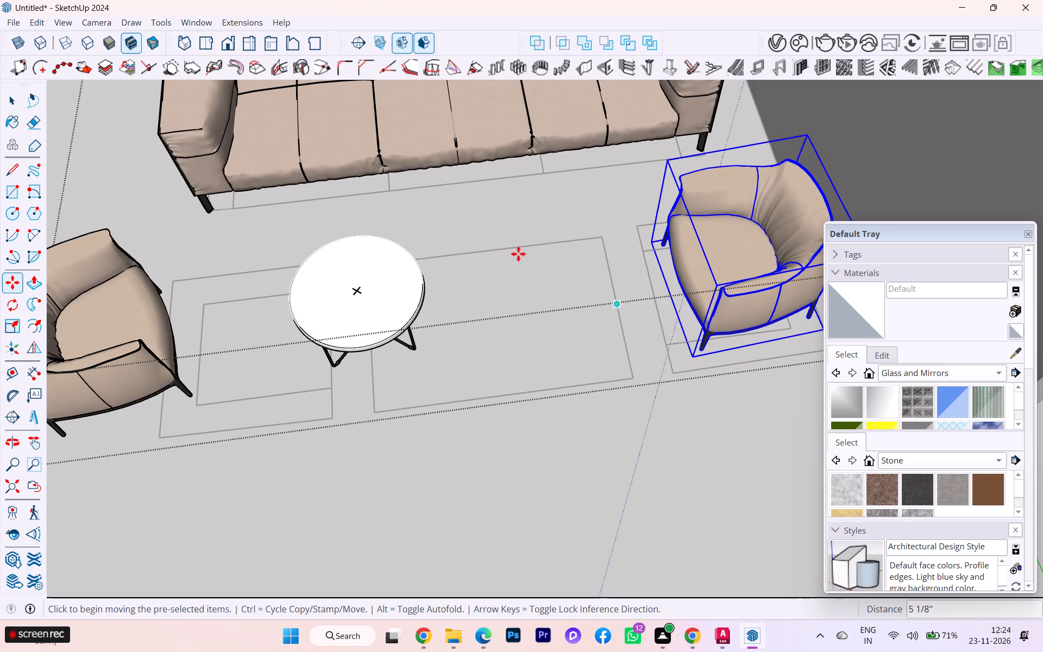
Rotate the armchair by about 7.4 degrees to align it with the single-seat outline.
left_click(11, 303)
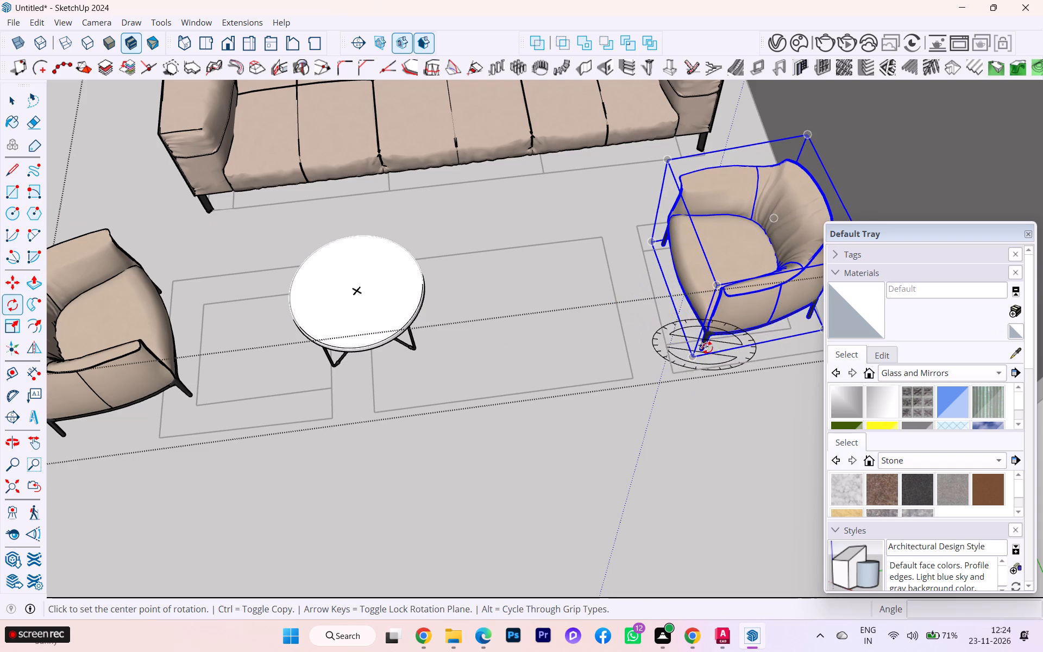
left_click(722, 347)
left_click(778, 338)
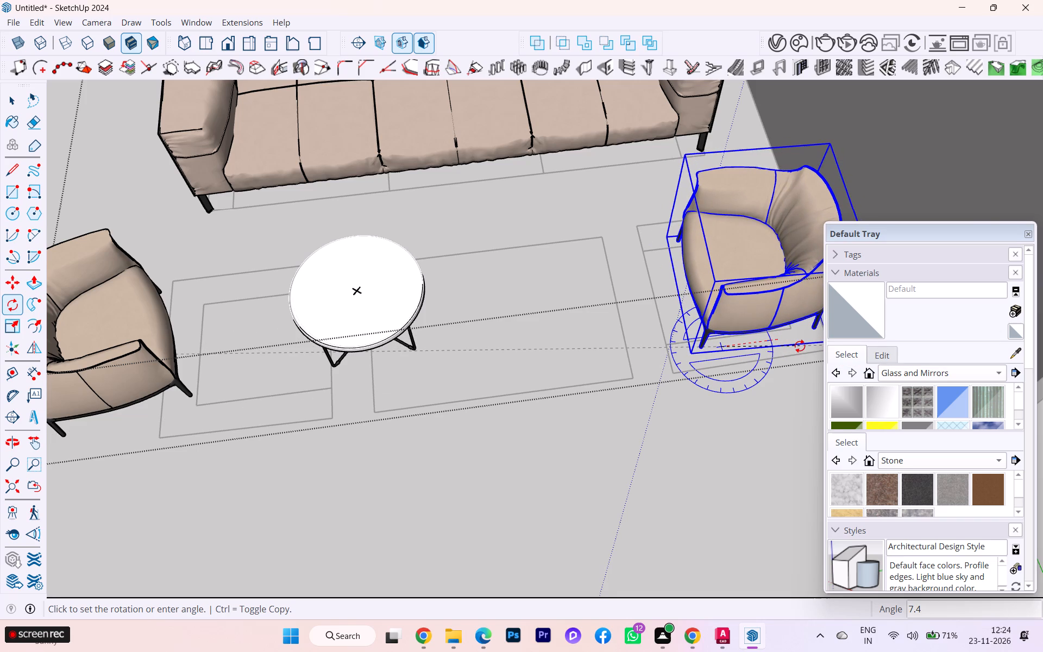
left_click(800, 346)
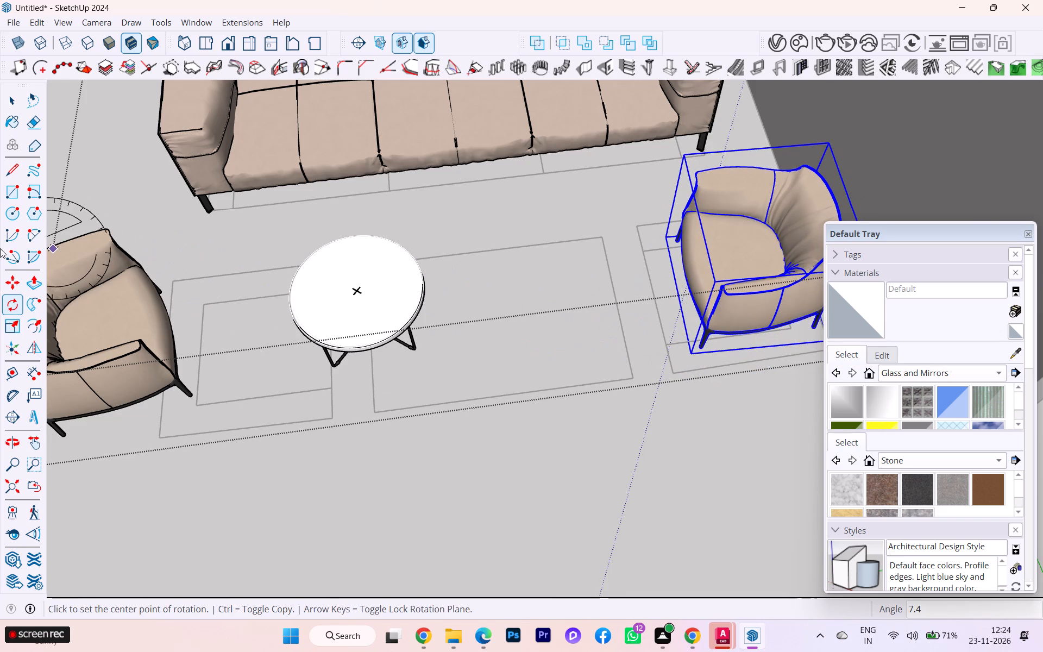
Move the armchair about 9 1/8" by its front leg onto the front corner of the single-seat outline.
left_click(16, 287)
scroll(665, 330, "up", 7)
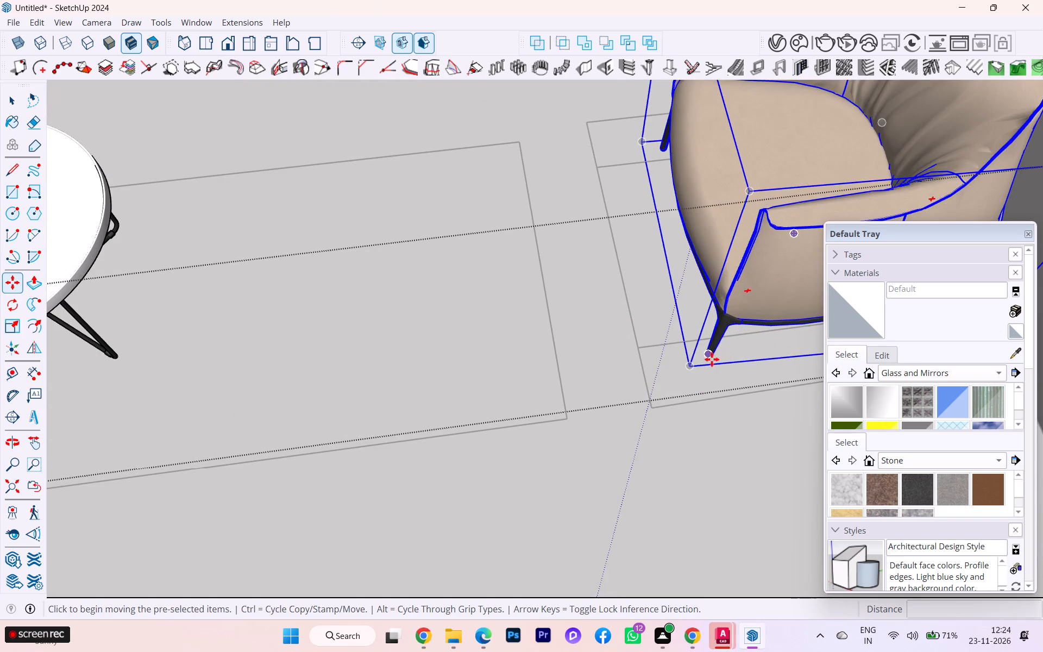
left_click(712, 359)
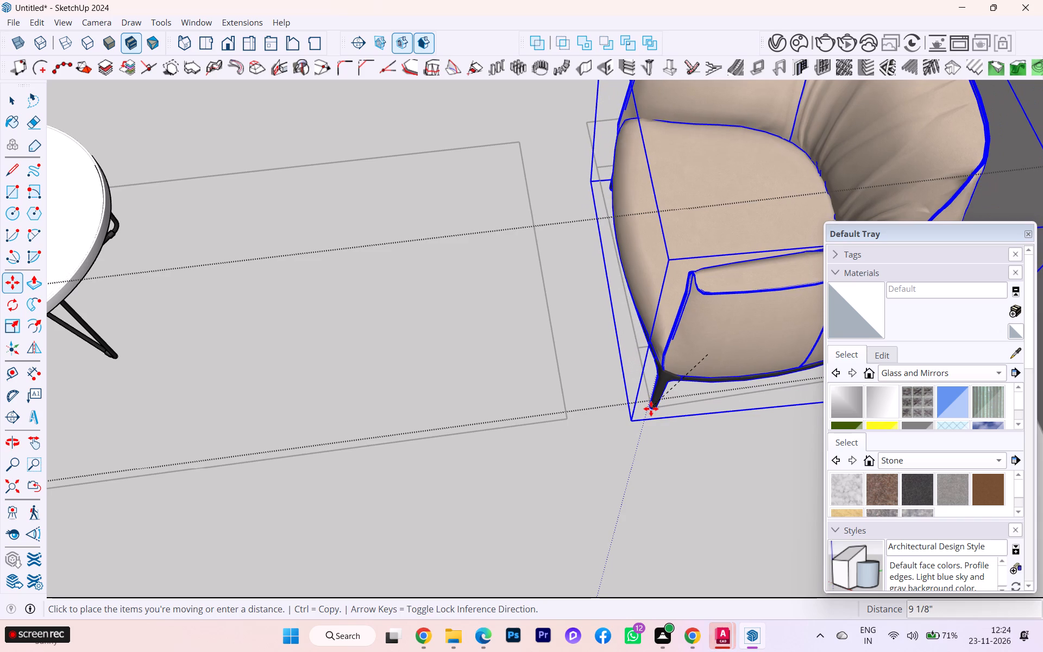
left_click(651, 409)
Scale the armchair's width by about 1.33 on the side facing the long sofa to fit the single-seat outline.
scroll(580, 354, "down", 1)
middle_click_drag(580, 354, 835, 358)
scroll(740, 335, "down", 3)
middle_click_drag(532, 324, 623, 338)
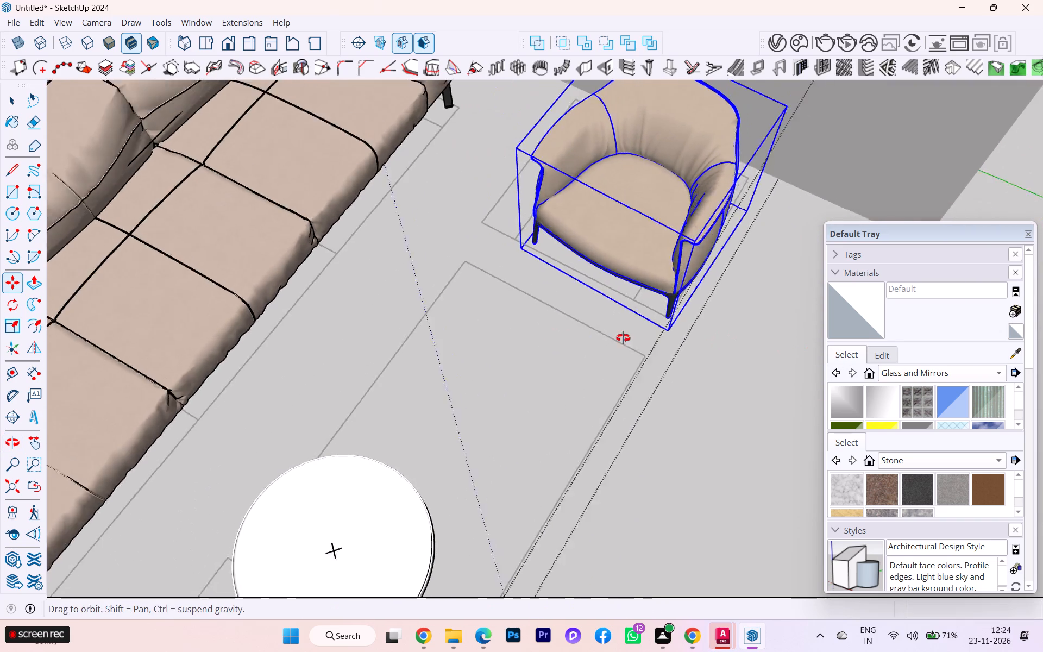
middle_click_drag(623, 338, 726, 342)
scroll(696, 340, "down", 1)
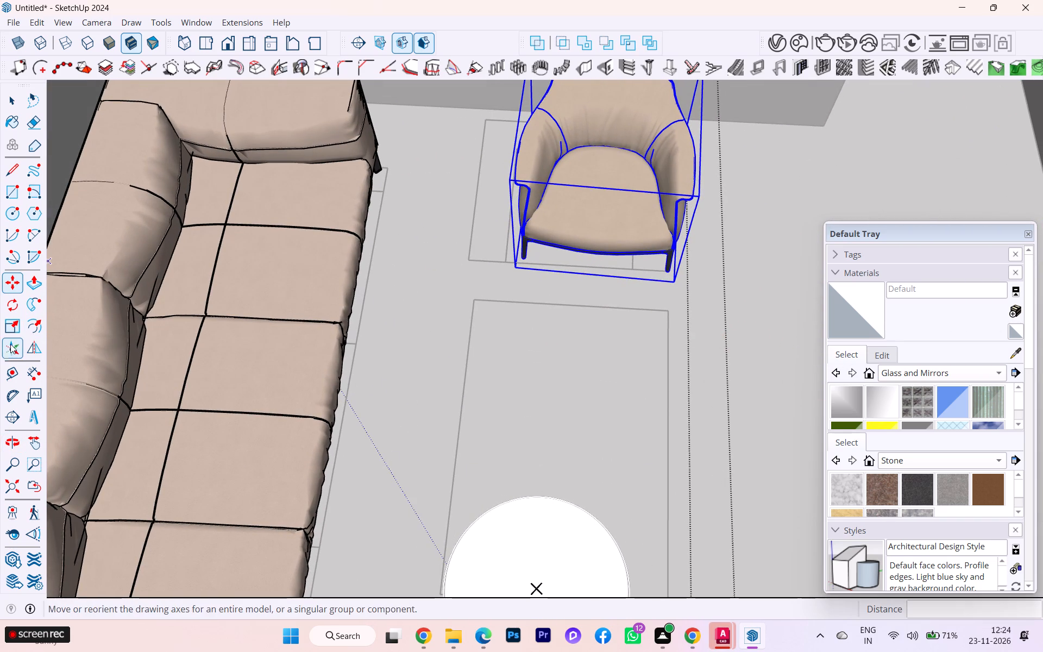
left_click(8, 329)
scroll(522, 154, "down", 1)
middle_click_drag(527, 159, 678, 183)
scroll(441, 171, "up", 2)
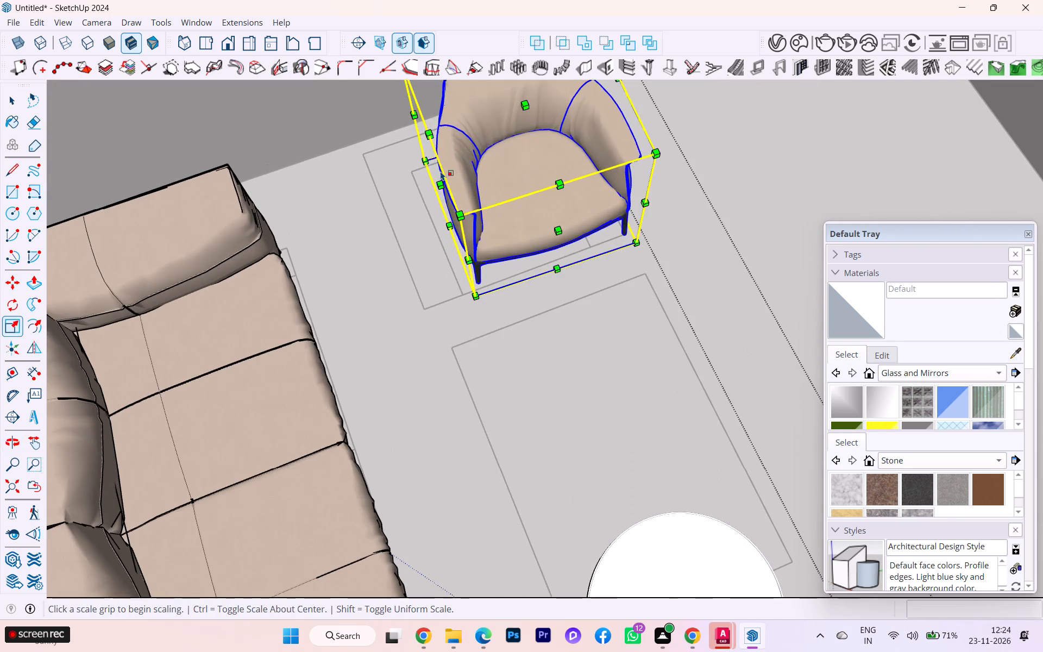
left_click(436, 184)
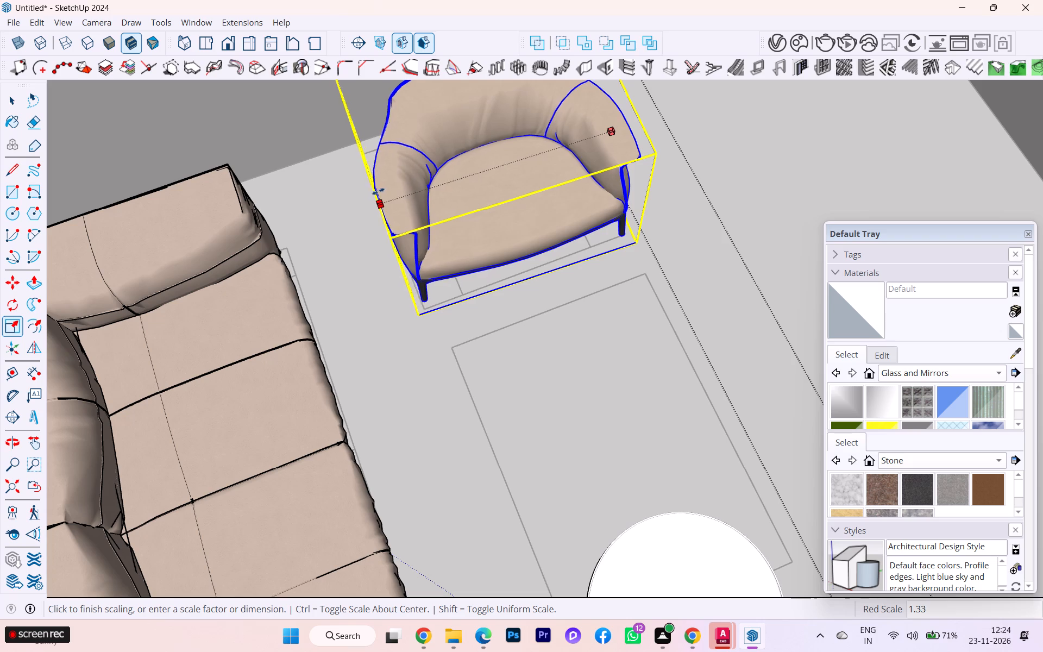
left_click(380, 195)
Scale the armchair's depth by about 1.11 towards the back edge of the single-seat outline.
scroll(717, 194, "down", 1)
scroll(717, 194, "up", 3)
scroll(715, 194, "down", 1)
middle_click_drag(702, 197, 272, 237)
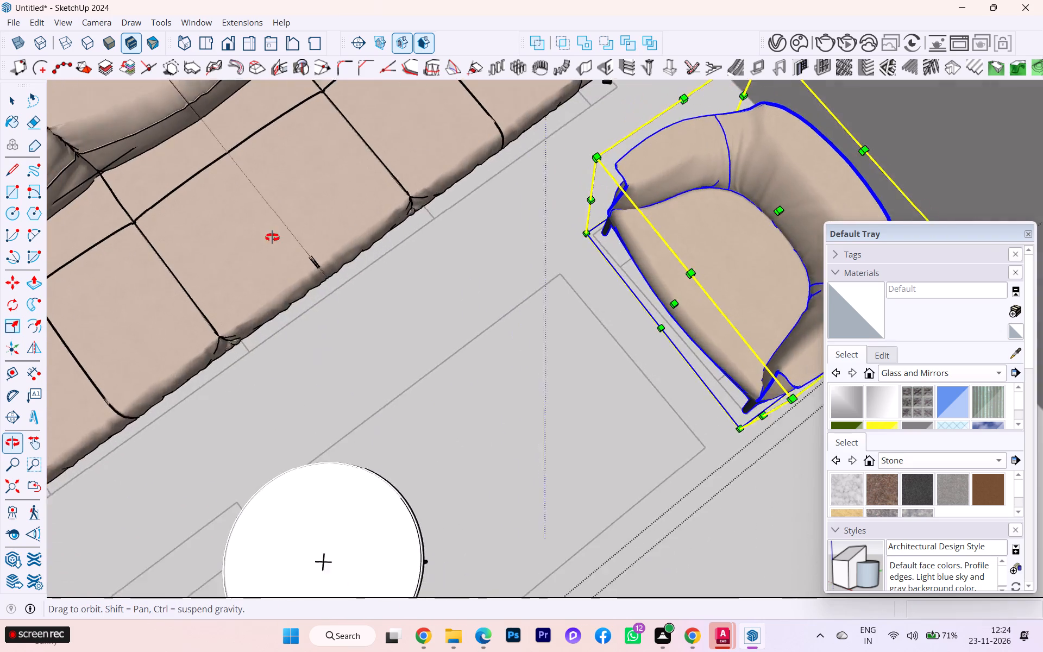
middle_click_drag(272, 237, 254, 223)
scroll(382, 183, "down", 3)
middle_click_drag(564, 169, 311, 103)
scroll(759, 340, "up", 1)
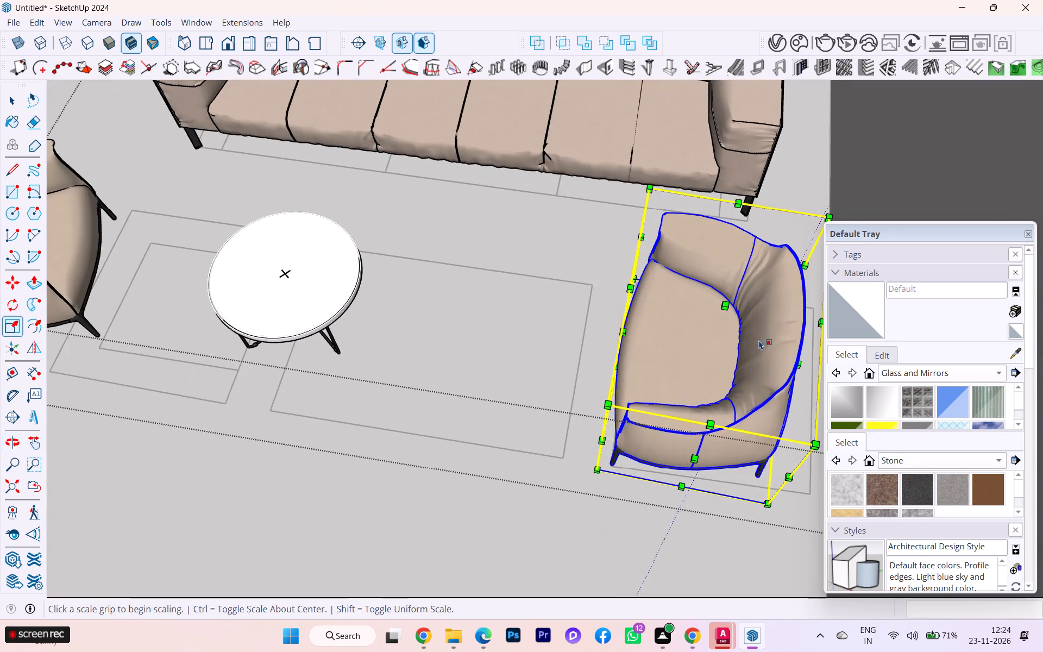
left_click(800, 362)
left_click(819, 360)
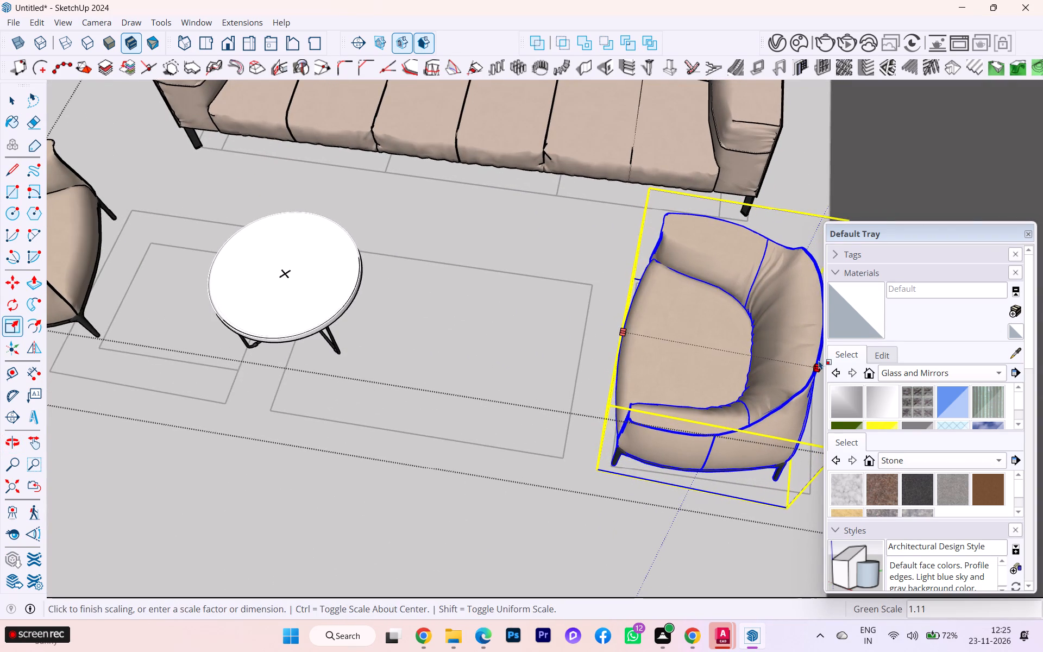
Scale the armchair's depth by about 1.04 more from its back to reach the outline's rear edge.
scroll(284, 208, "down", 3)
middle_click_drag(475, 268, 496, 239)
scroll(615, 297, "up", 3)
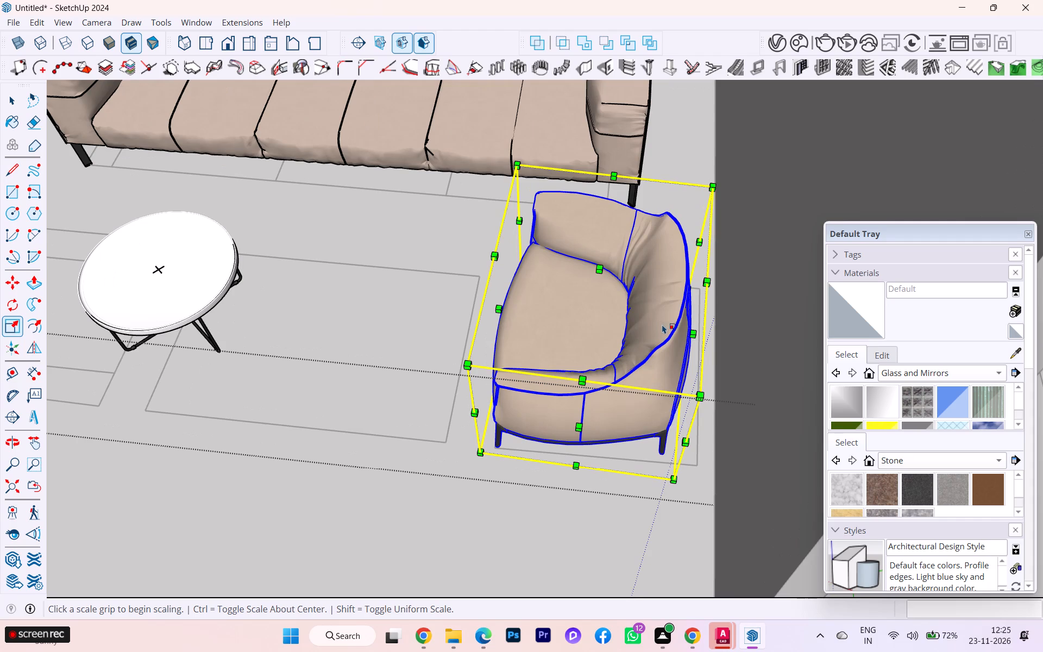
left_click(692, 333)
left_click(702, 329)
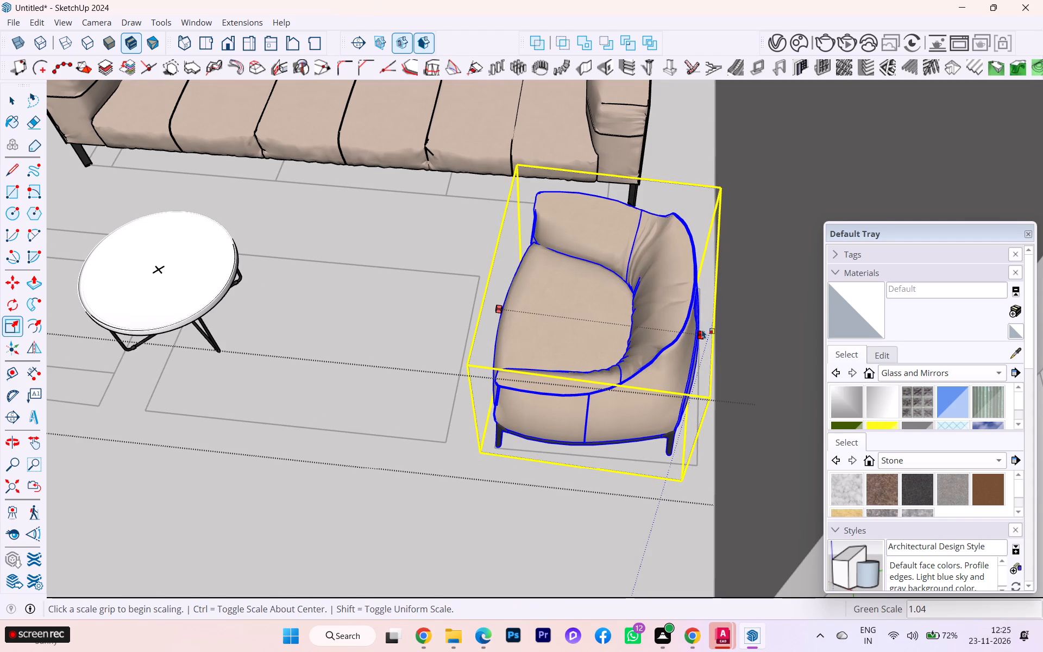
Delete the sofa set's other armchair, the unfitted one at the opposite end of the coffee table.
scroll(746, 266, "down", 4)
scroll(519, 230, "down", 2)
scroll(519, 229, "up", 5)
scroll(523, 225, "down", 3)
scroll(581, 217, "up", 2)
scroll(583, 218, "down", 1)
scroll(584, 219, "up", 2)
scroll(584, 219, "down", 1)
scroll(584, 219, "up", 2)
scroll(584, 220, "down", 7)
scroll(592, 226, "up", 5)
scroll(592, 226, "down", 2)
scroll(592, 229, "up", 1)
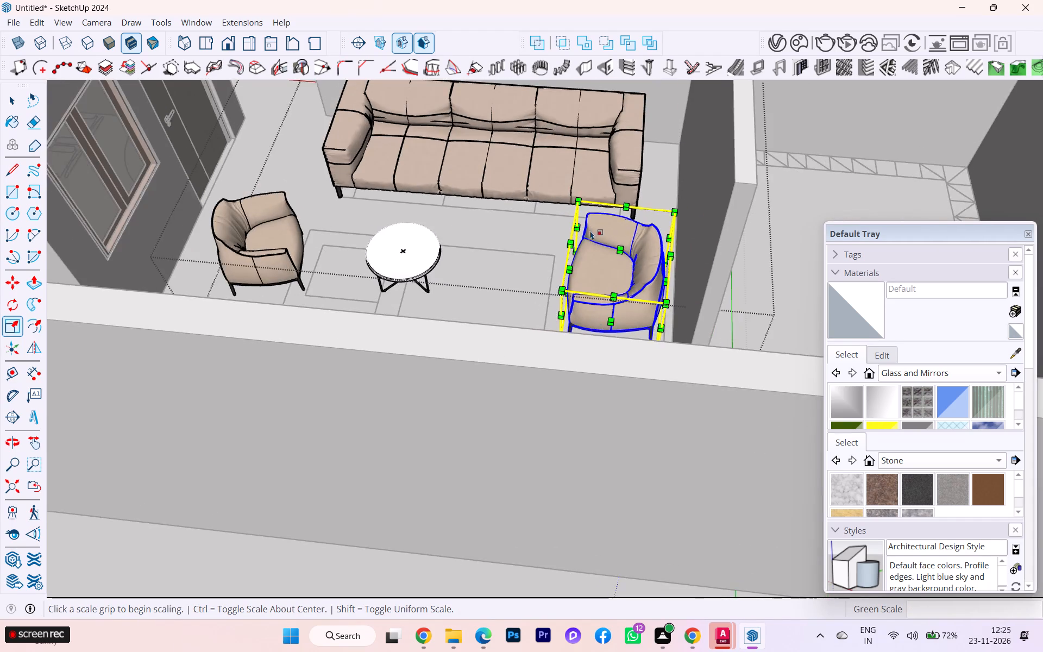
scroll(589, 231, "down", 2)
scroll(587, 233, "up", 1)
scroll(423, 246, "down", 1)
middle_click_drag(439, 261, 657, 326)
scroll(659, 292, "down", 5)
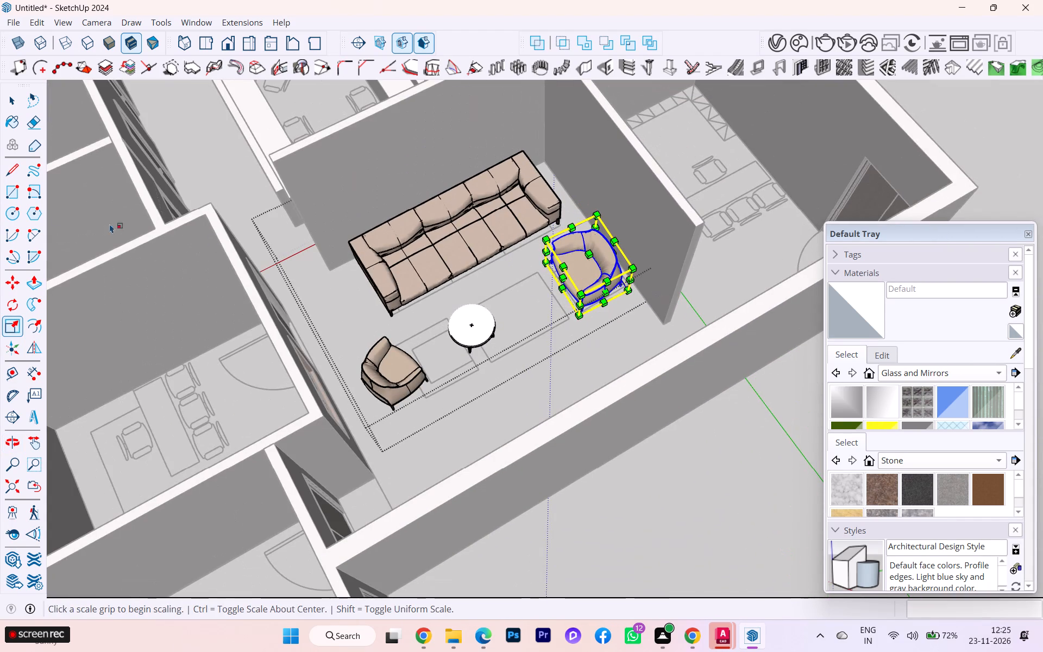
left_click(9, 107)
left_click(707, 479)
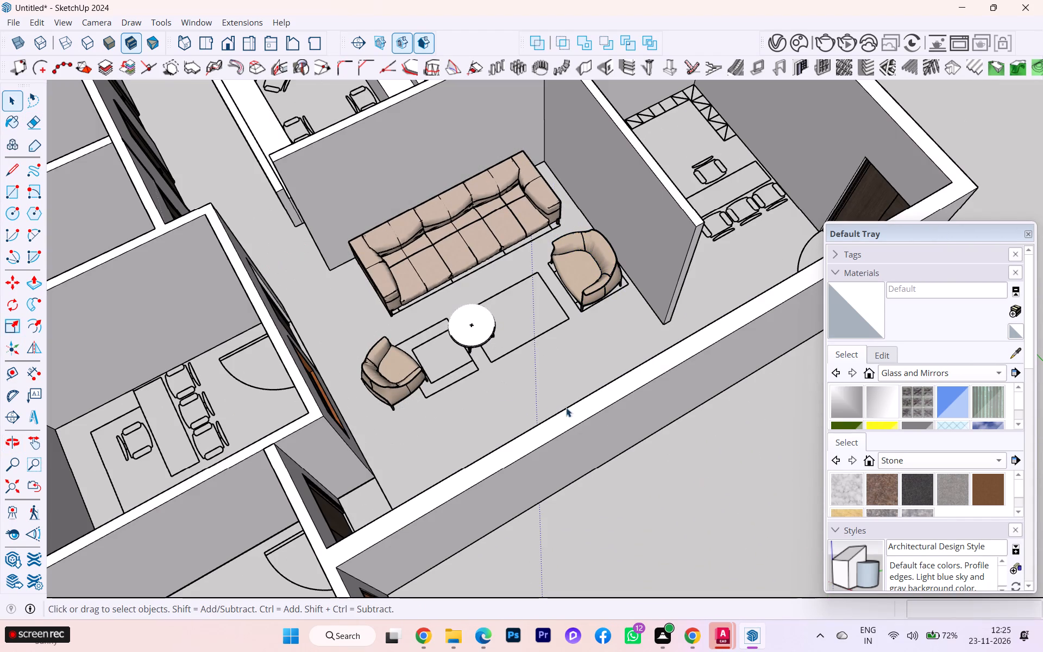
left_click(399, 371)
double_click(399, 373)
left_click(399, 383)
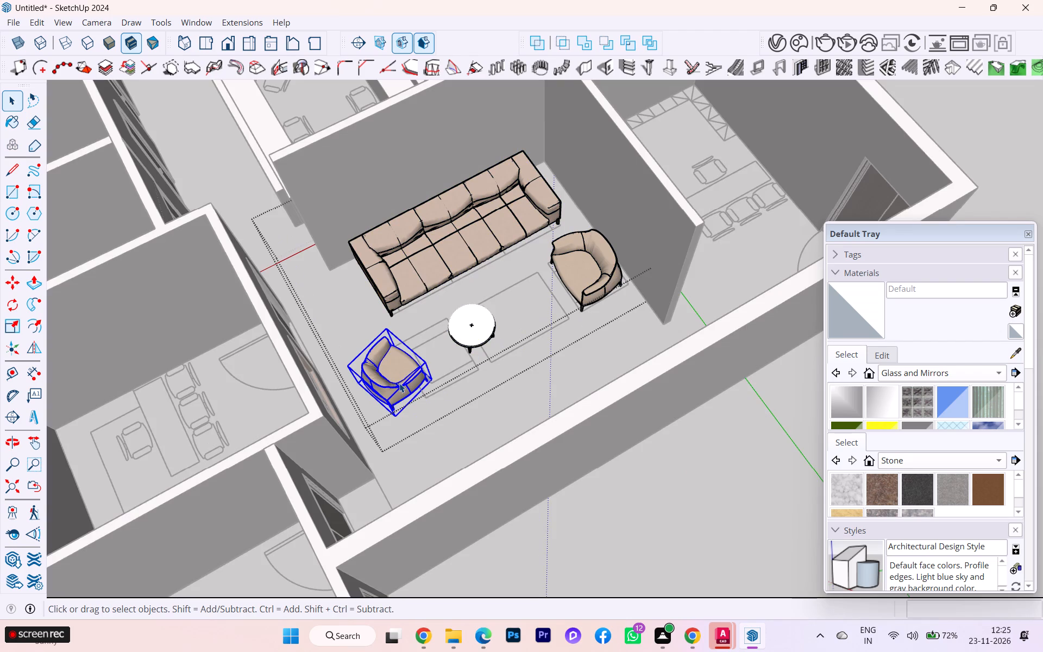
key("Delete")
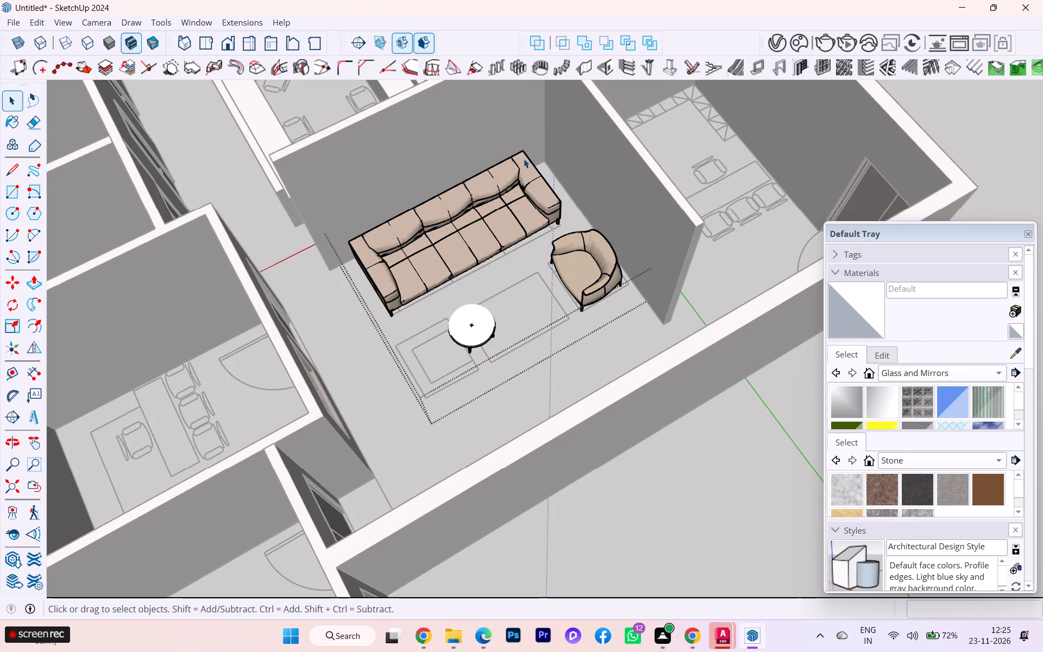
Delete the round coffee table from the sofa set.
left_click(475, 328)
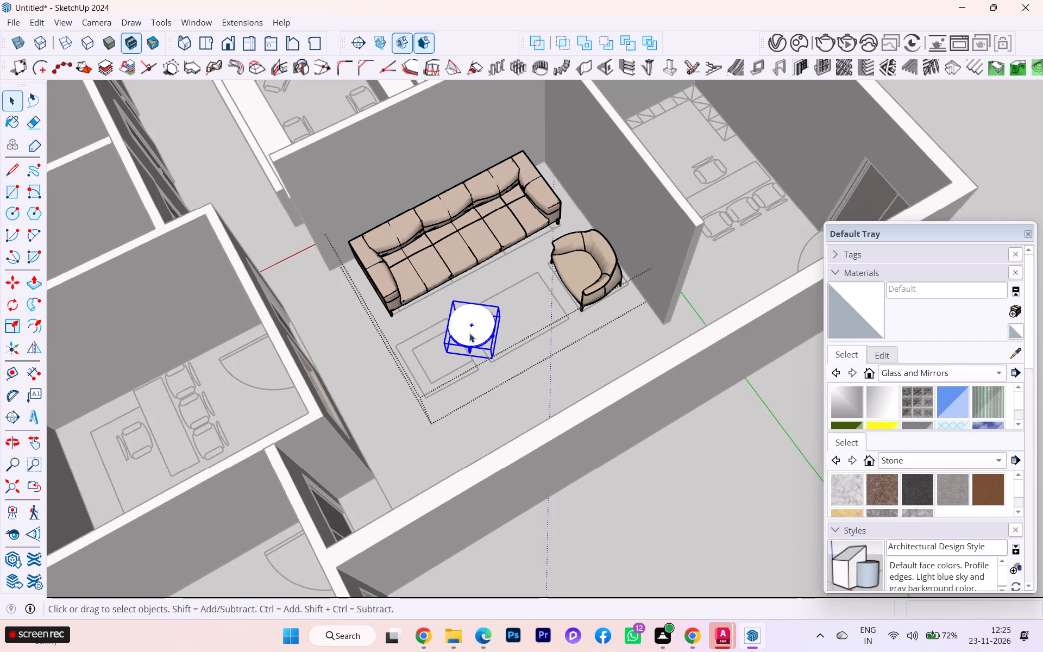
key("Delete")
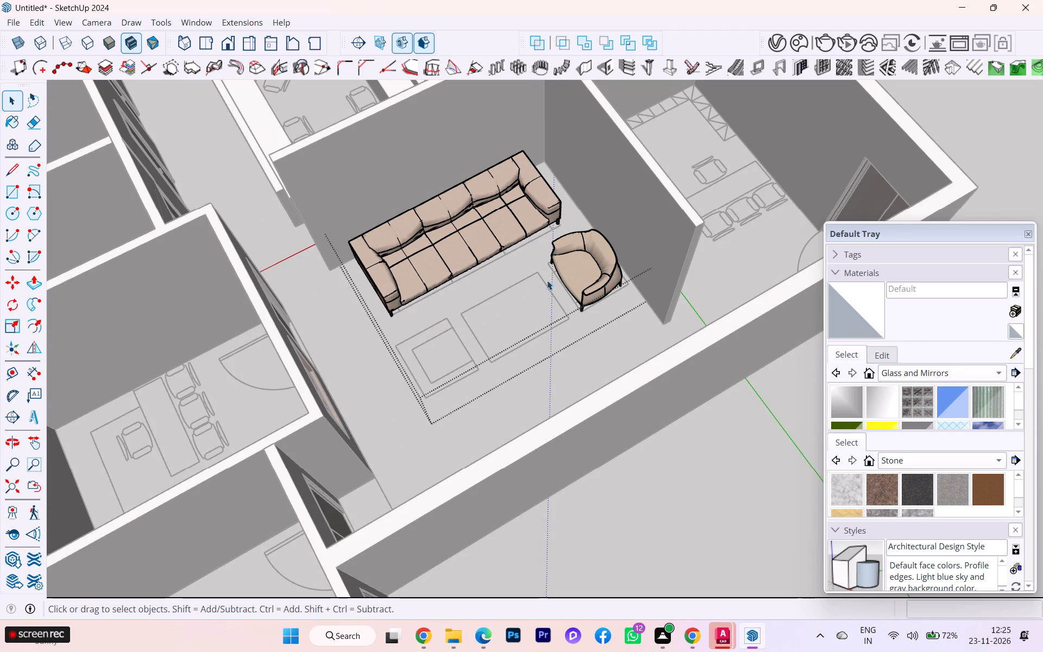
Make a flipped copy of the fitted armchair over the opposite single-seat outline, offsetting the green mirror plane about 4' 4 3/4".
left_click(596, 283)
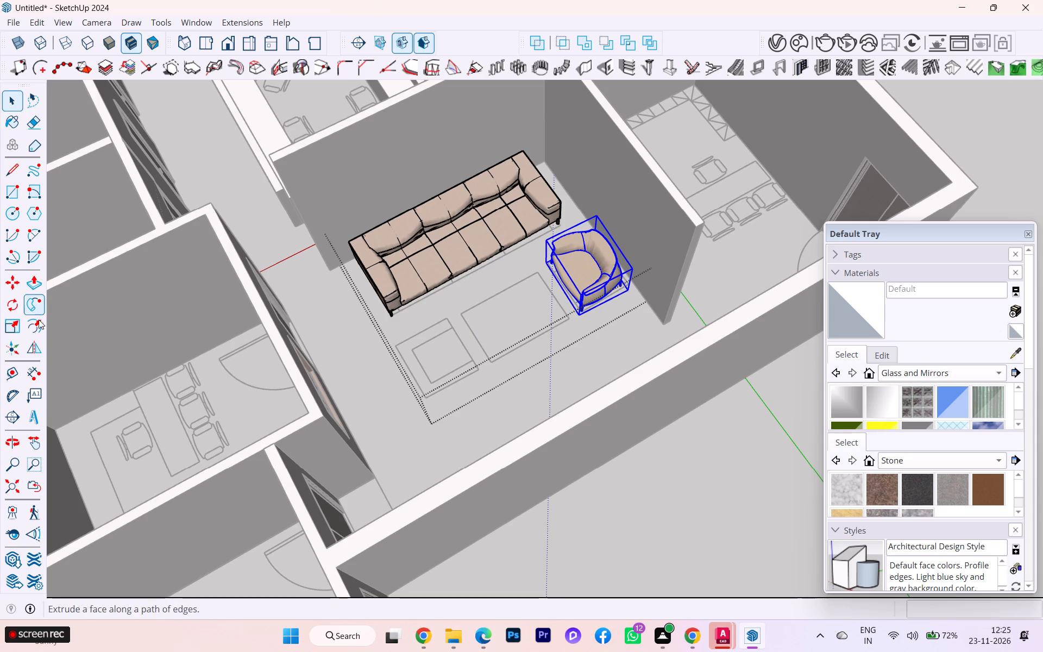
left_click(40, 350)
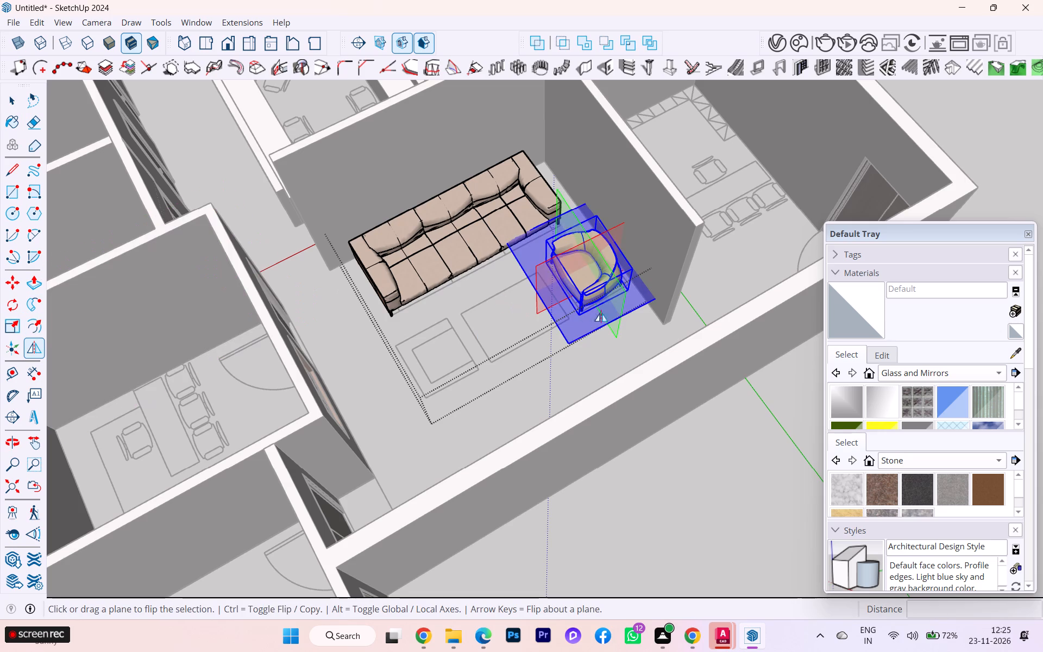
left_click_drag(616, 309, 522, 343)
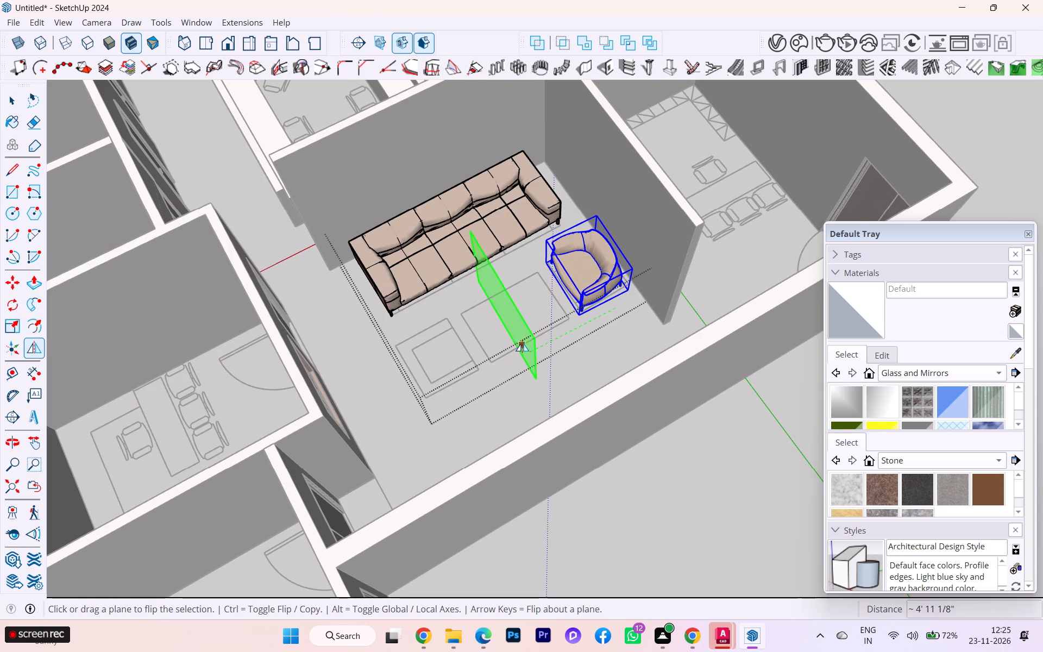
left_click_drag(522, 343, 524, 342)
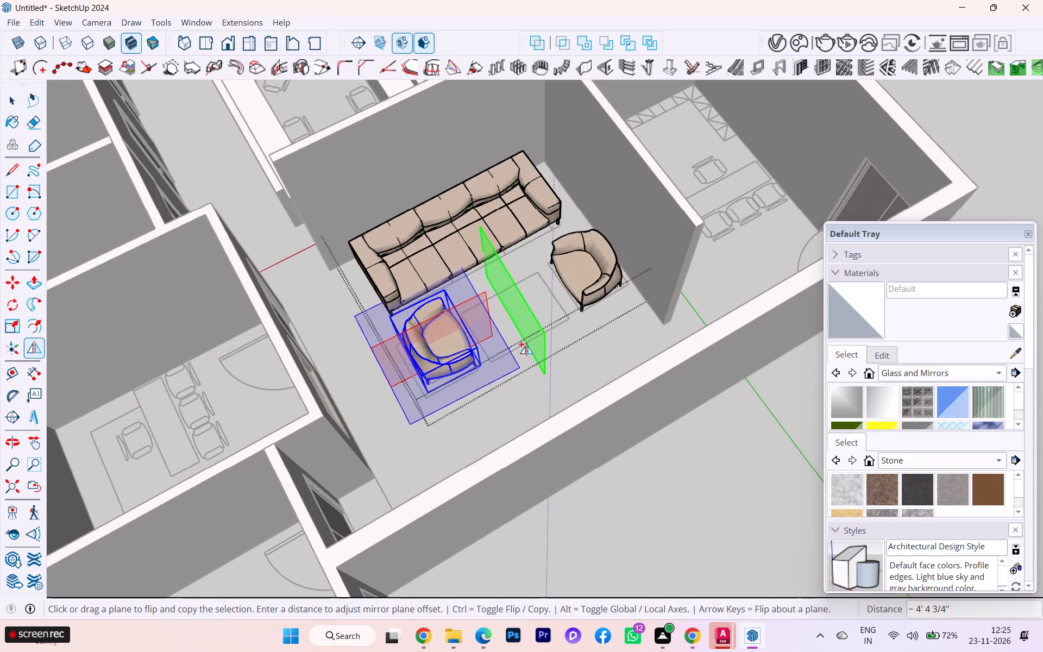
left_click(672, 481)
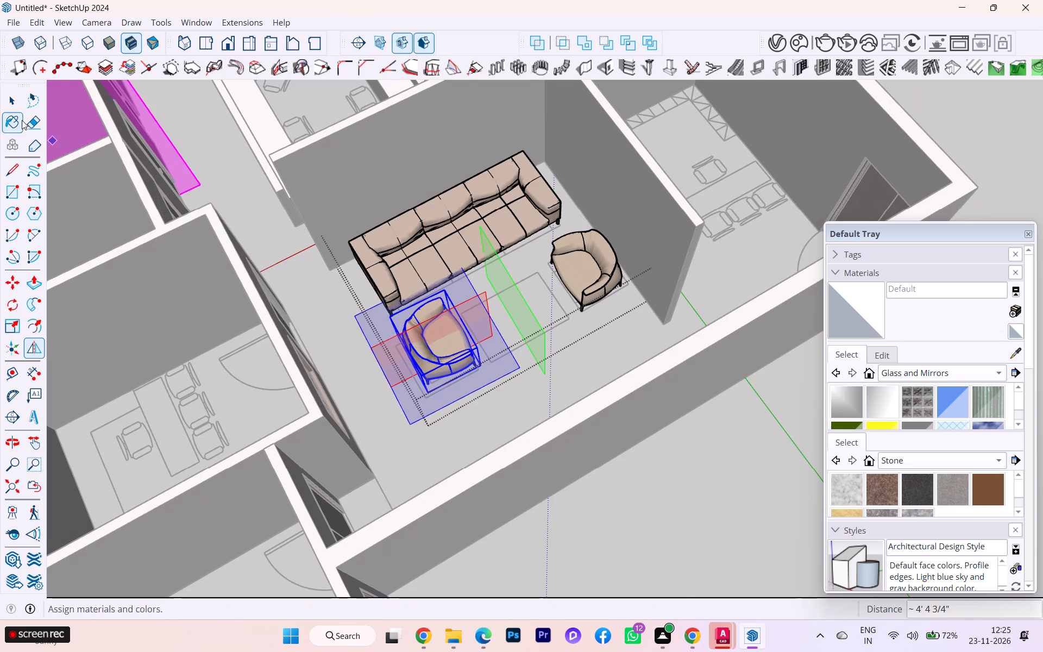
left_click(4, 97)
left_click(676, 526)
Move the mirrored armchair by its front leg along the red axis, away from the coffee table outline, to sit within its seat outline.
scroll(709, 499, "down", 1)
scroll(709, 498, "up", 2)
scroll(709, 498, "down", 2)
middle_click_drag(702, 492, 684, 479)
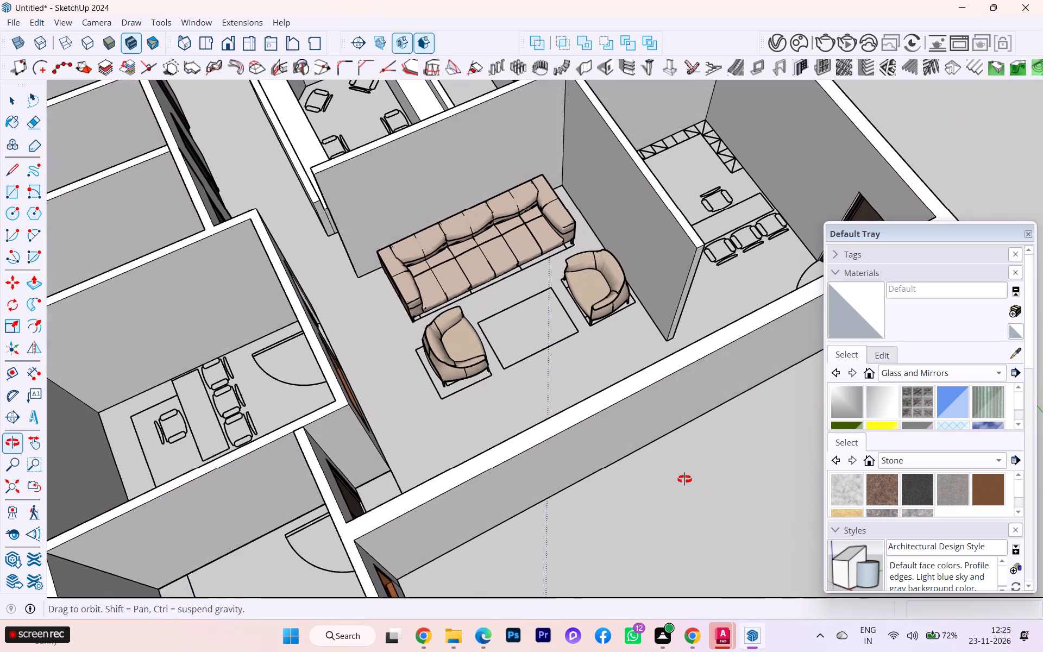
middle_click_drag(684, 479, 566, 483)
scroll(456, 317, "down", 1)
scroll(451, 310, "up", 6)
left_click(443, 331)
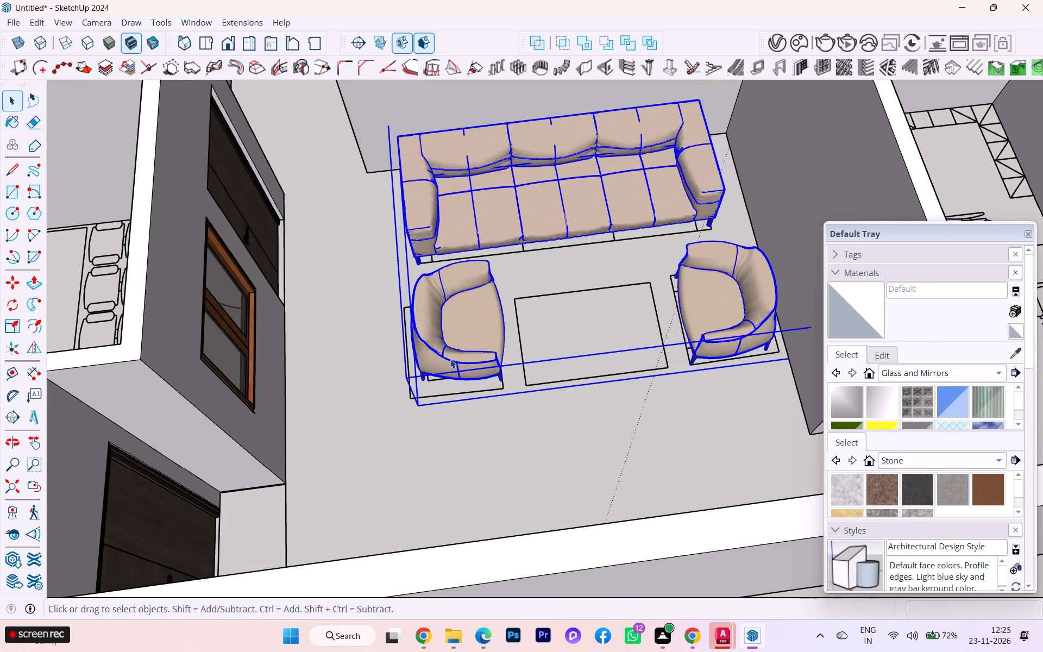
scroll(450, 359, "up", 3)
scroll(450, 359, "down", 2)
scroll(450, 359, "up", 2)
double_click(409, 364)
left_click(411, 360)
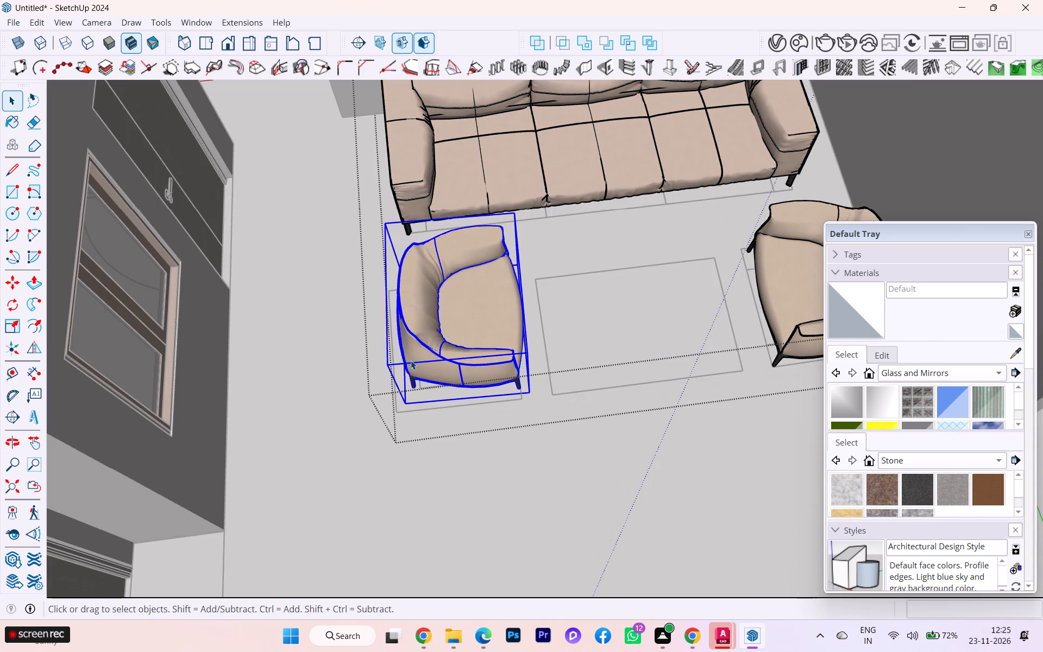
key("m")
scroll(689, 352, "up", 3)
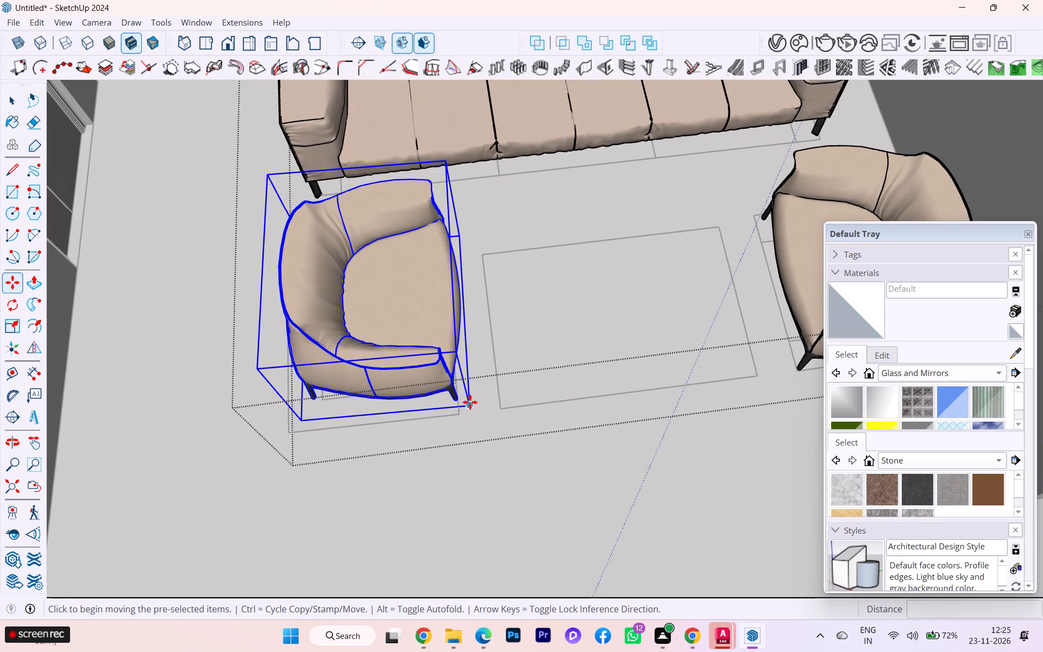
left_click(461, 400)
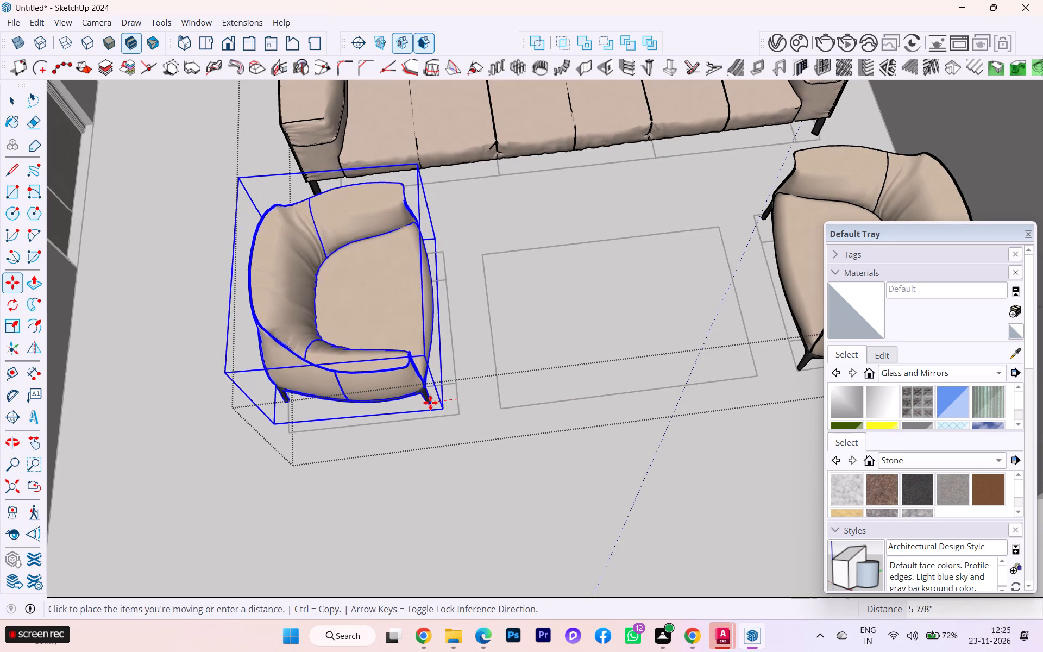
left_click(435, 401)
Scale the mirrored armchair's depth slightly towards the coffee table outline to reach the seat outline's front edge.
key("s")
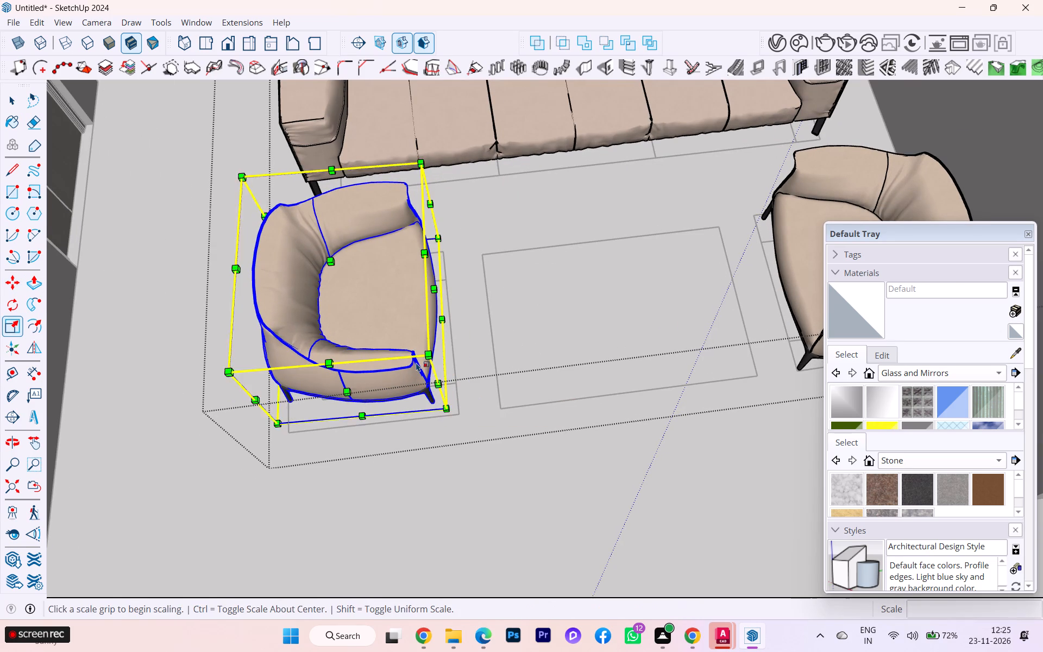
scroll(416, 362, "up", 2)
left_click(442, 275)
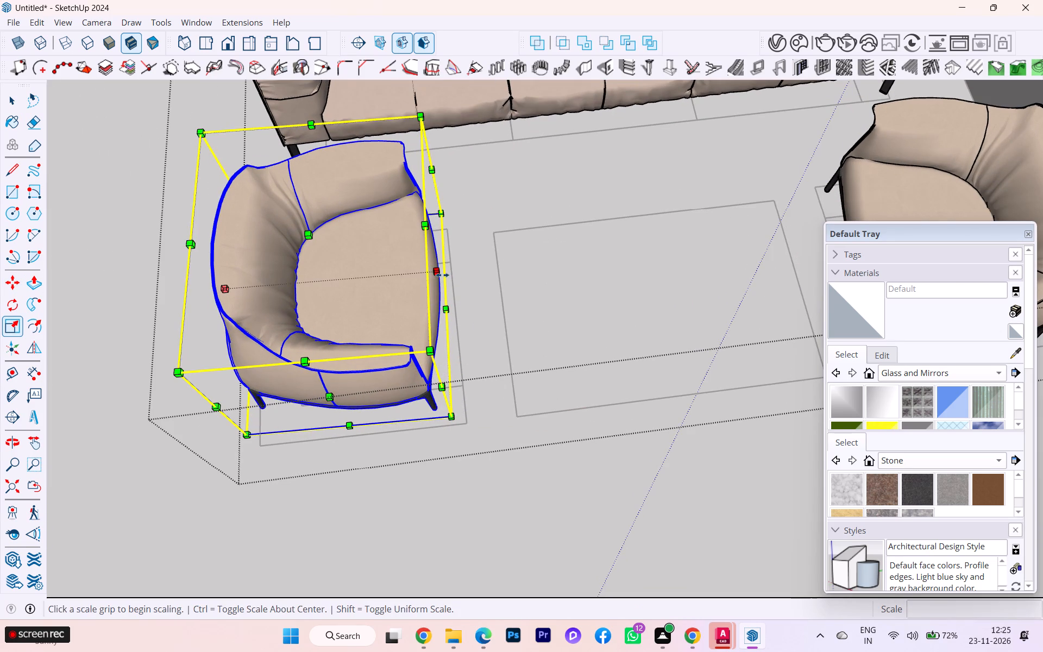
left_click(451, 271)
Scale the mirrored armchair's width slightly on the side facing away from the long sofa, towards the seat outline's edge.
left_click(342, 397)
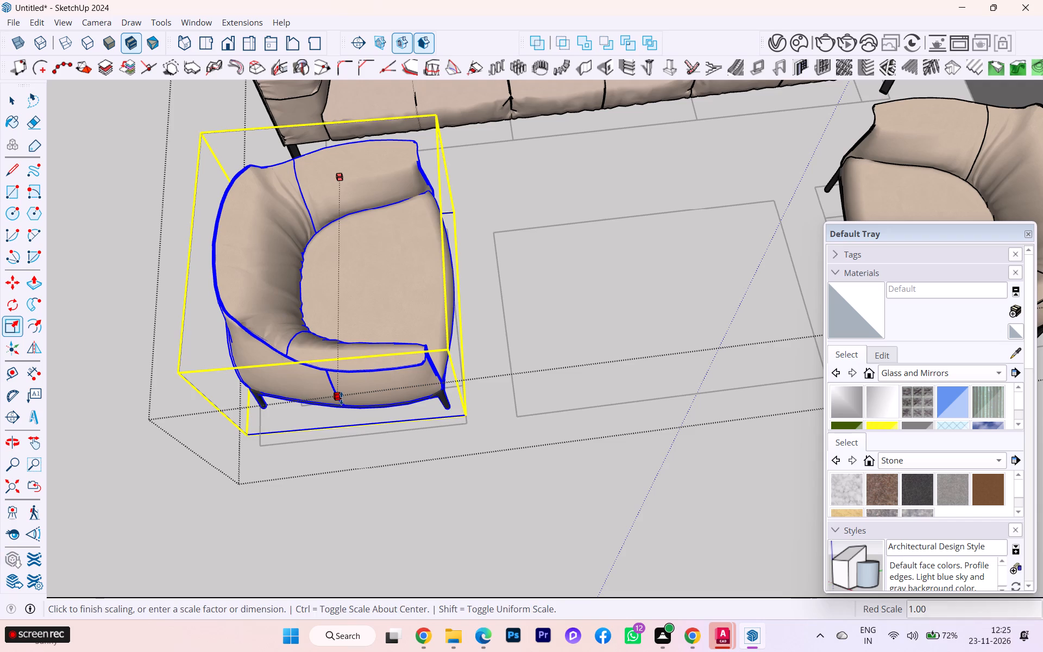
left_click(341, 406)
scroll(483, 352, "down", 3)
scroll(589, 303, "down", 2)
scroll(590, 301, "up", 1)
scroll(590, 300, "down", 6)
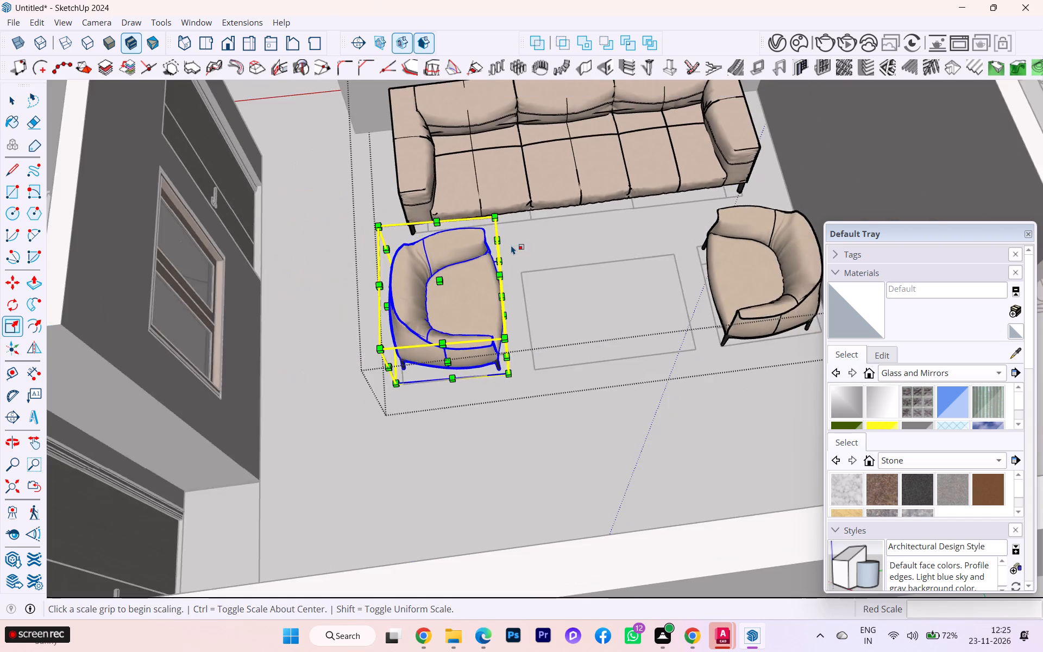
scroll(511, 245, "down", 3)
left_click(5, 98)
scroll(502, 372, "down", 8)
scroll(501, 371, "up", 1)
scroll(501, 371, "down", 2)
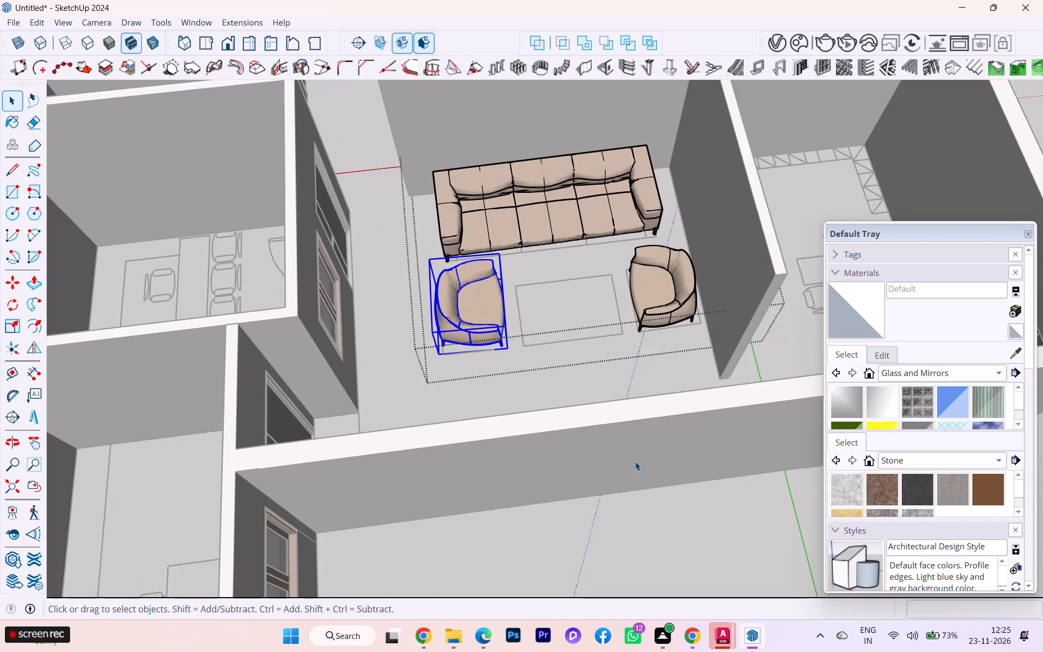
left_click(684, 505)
Examine the sofa and both armchairs from several angles against their floor outlines.
scroll(462, 338, "down", 3)
scroll(503, 300, "down", 1)
middle_click_drag(509, 303, 550, 358)
scroll(550, 348, "up", 2)
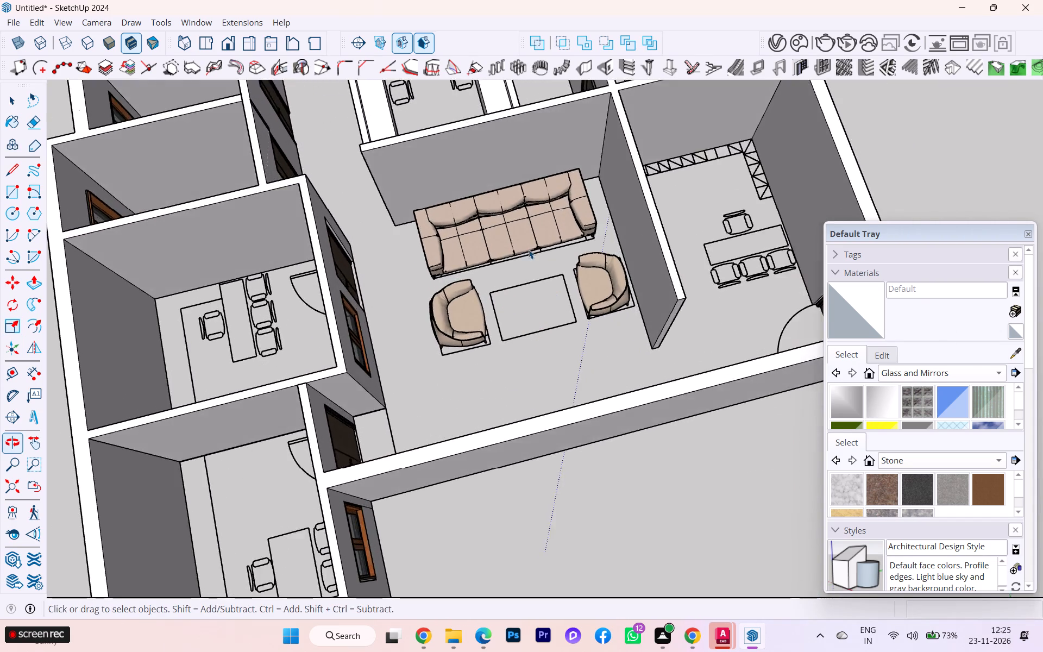
scroll(529, 249, "up", 2)
scroll(505, 258, "down", 1)
middle_click_drag(535, 234, 775, 73)
scroll(541, 223, "up", 3)
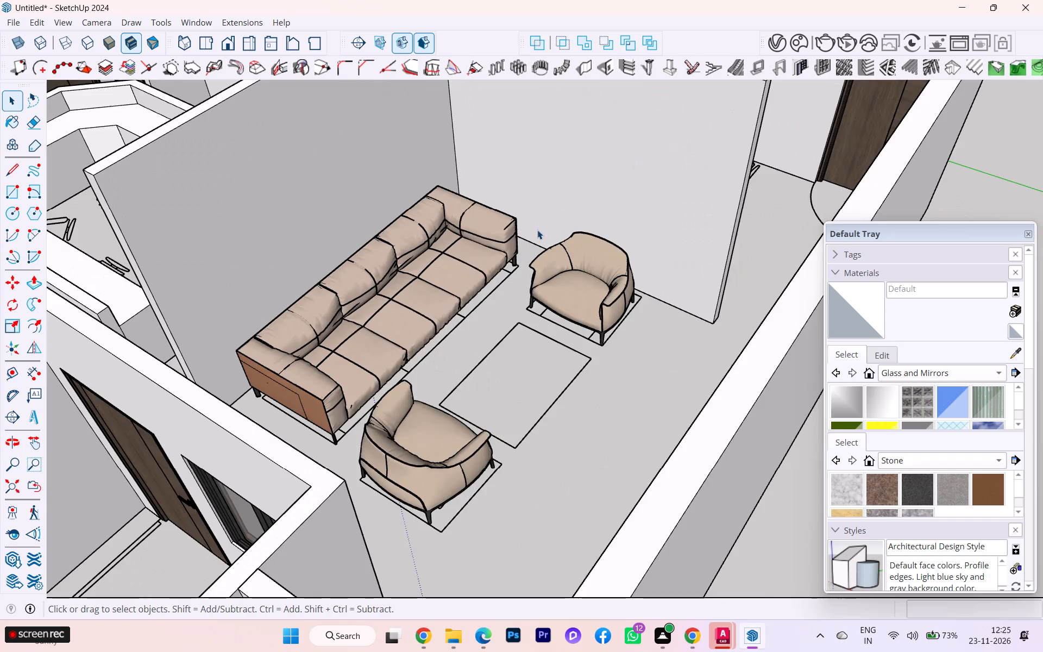
scroll(537, 230, "up", 1)
scroll(409, 273, "down", 1)
scroll(409, 273, "up", 4)
scroll(409, 273, "down", 1)
scroll(409, 273, "up", 4)
middle_click_drag(392, 285, 186, 284)
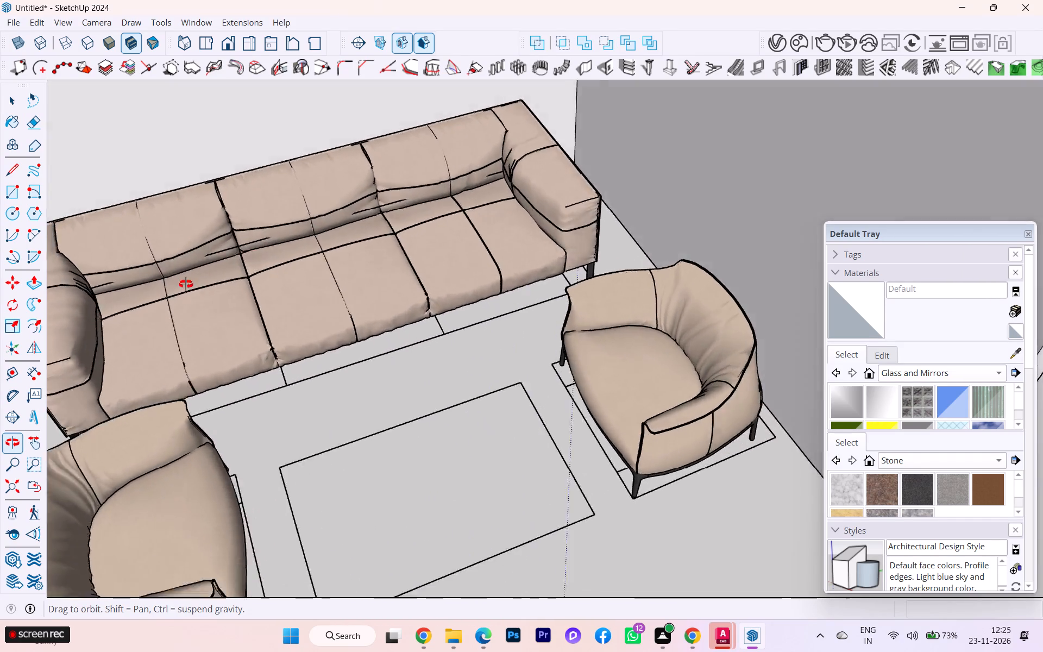
middle_click_drag(186, 284, 144, 305)
Delete the entire sofa set, including the long sofa and both armchairs, from the waiting area.
left_click(371, 266)
scroll(371, 277, "down", 5)
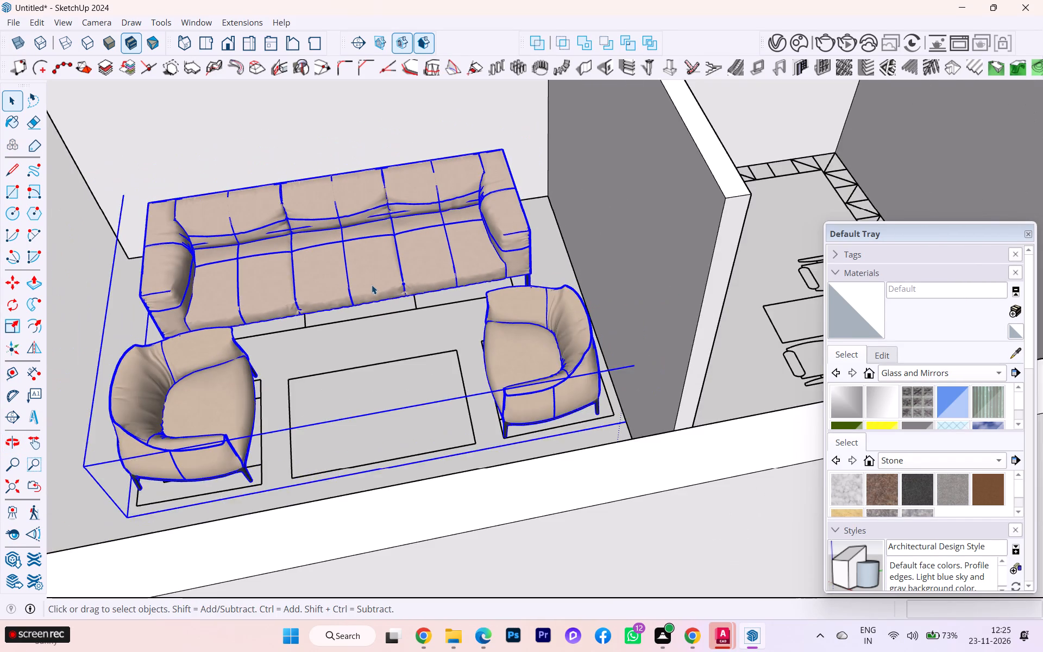
scroll(380, 297, "down", 2)
scroll(385, 302, "up", 2)
scroll(385, 303, "down", 2)
key("Delete")
Open the 3D Warehouse.
left_click(14, 565)
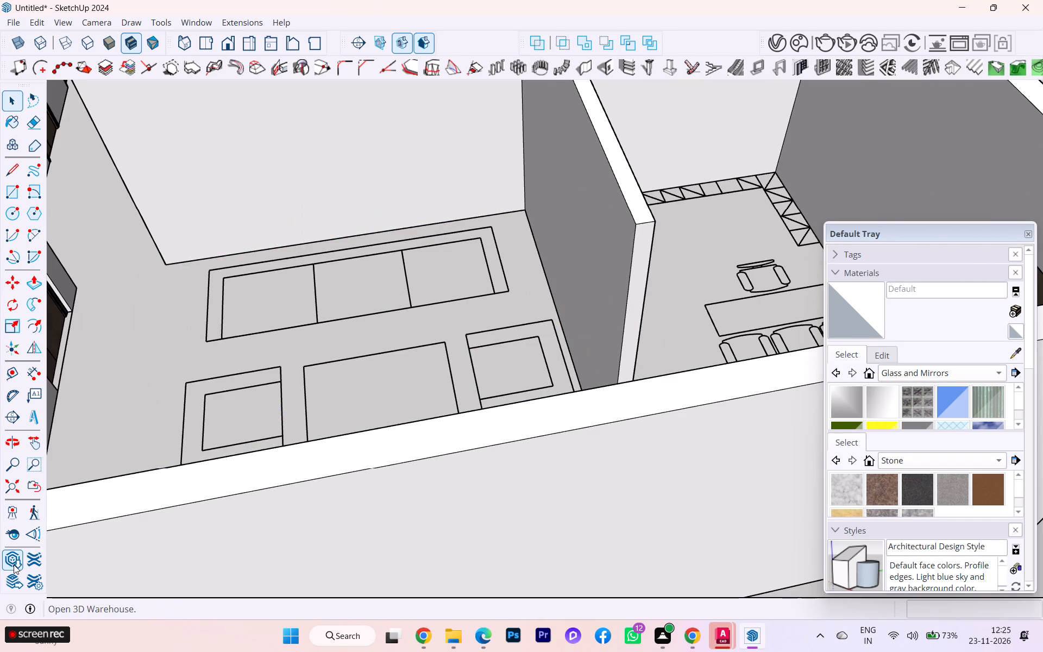
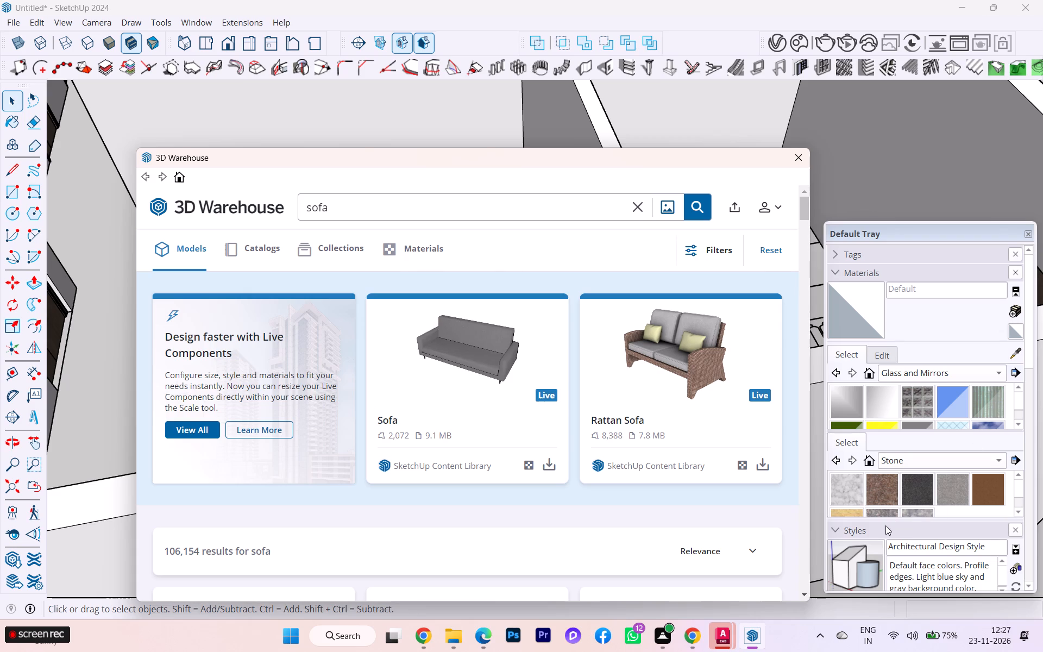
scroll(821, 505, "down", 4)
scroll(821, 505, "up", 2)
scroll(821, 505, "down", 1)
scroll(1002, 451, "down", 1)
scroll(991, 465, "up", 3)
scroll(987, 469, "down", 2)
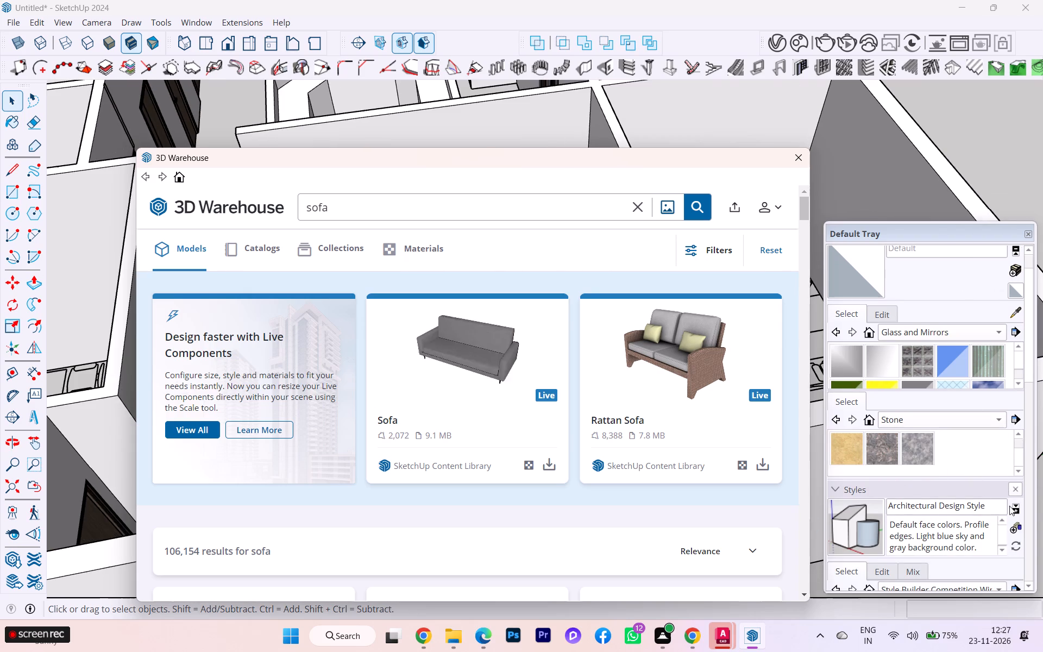
Browse the 3D Warehouse sofa models, comparing their shapes and sets for a replacement suited to the waiting area's seat outlines.
scroll(737, 475, "down", 5)
scroll(644, 422, "down", 13)
scroll(632, 431, "up", 4)
scroll(632, 431, "down", 2)
scroll(631, 431, "up", 5)
scroll(631, 431, "down", 12)
scroll(609, 438, "up", 3)
scroll(608, 439, "down", 7)
scroll(608, 439, "up", 6)
scroll(608, 435, "down", 7)
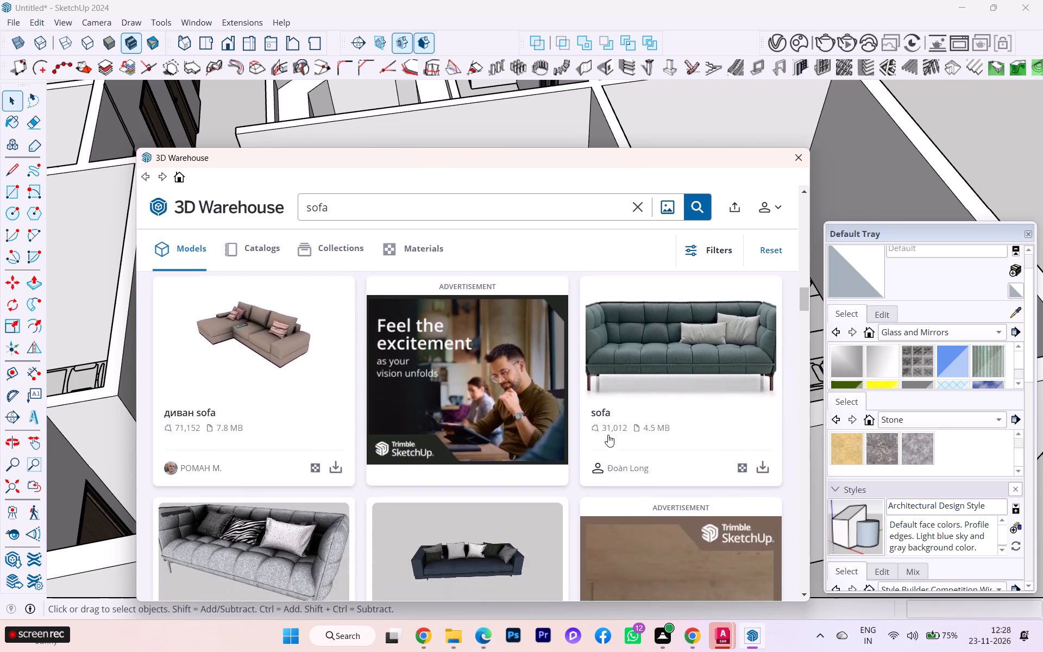
scroll(608, 435, "down", 13)
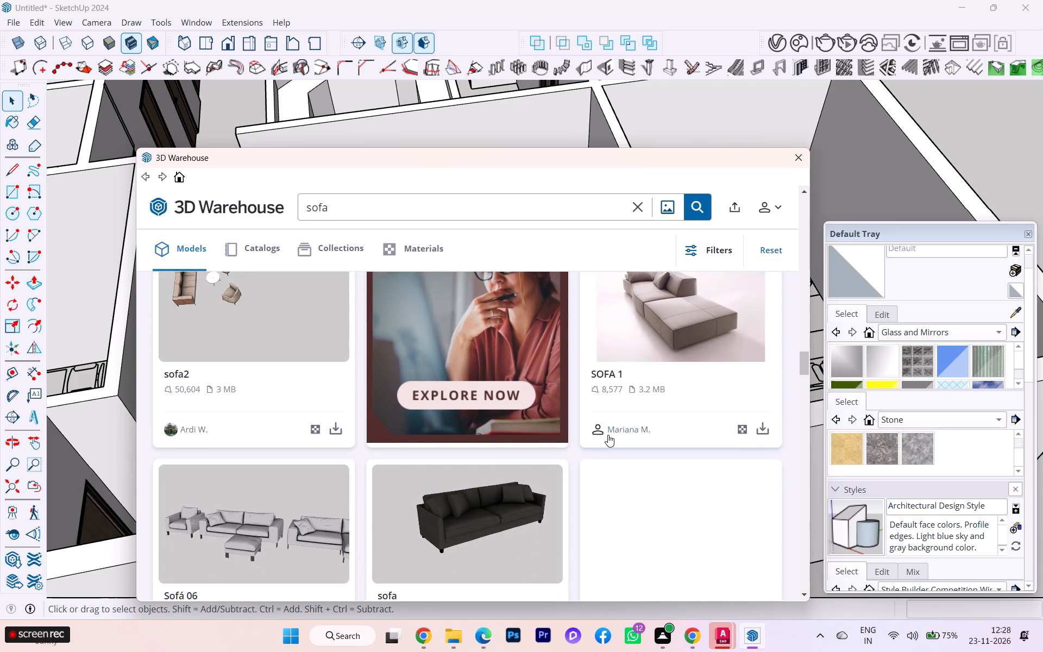
scroll(608, 435, "down", 2)
scroll(608, 435, "up", 2)
scroll(608, 435, "down", 11)
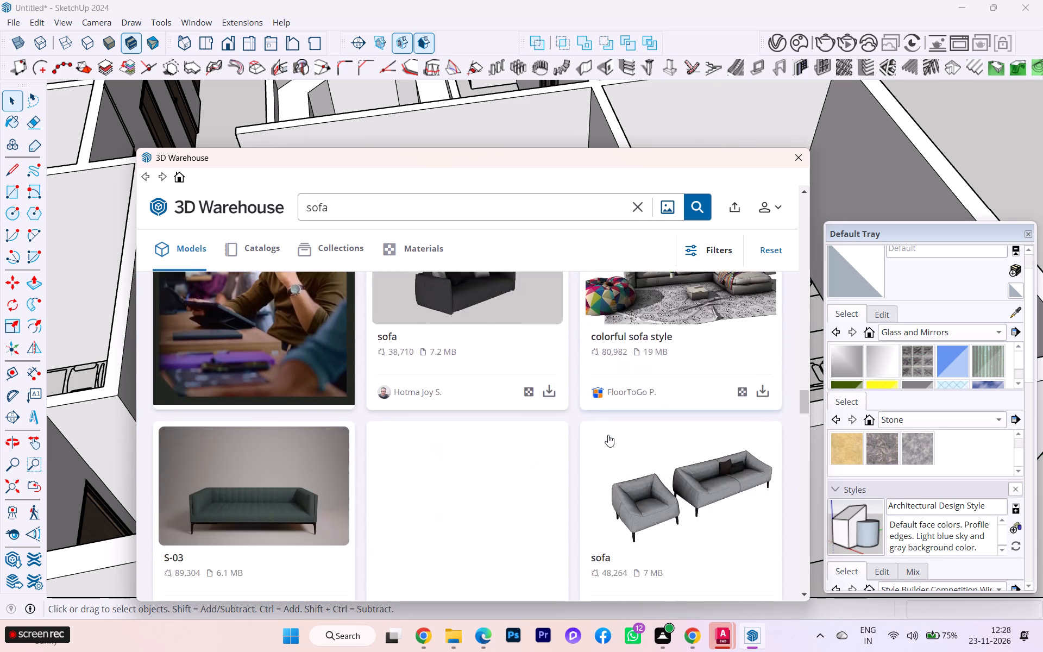
scroll(608, 435, "up", 2)
scroll(608, 435, "down", 1)
scroll(608, 435, "up", 5)
scroll(608, 433, "down", 2)
scroll(608, 433, "up", 2)
scroll(608, 433, "down", 1)
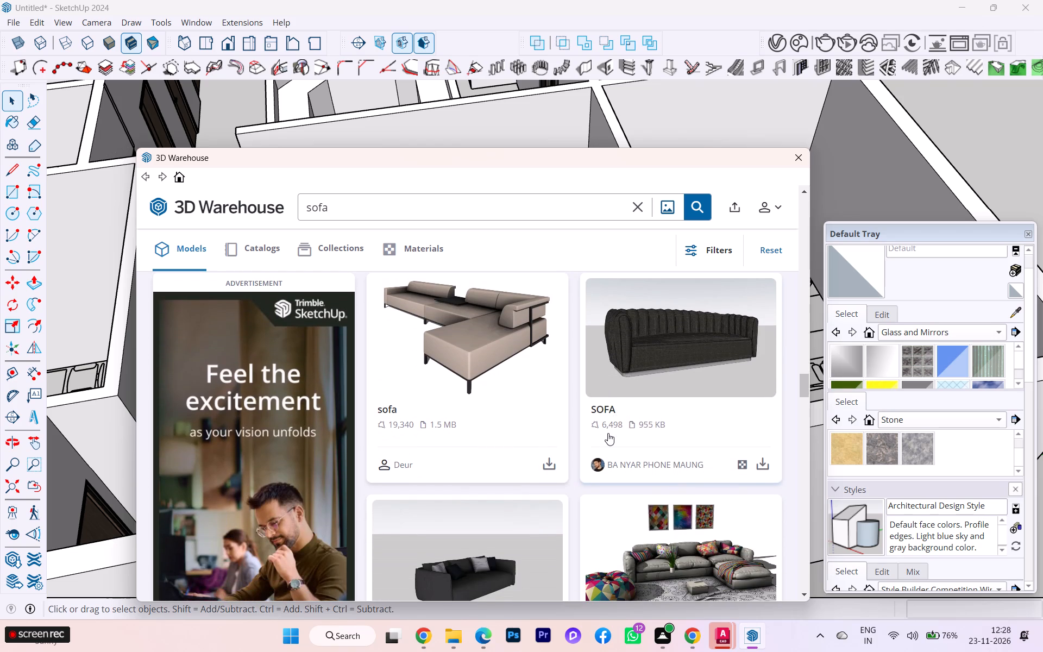
scroll(608, 433, "down", 7)
scroll(608, 433, "up", 2)
scroll(608, 433, "down", 12)
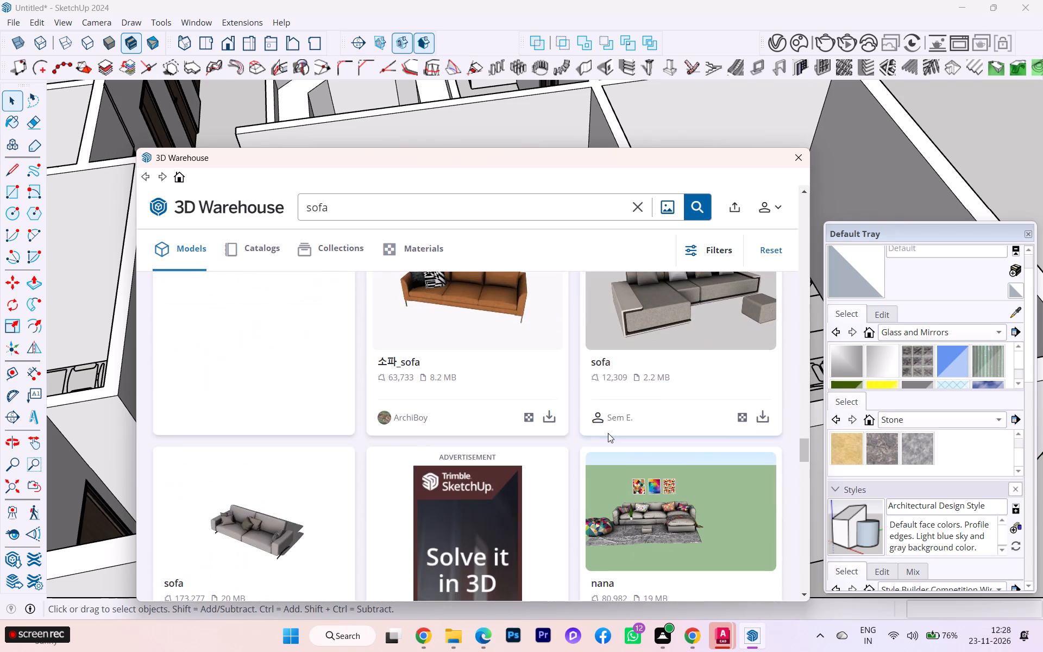
scroll(608, 433, "down", 8)
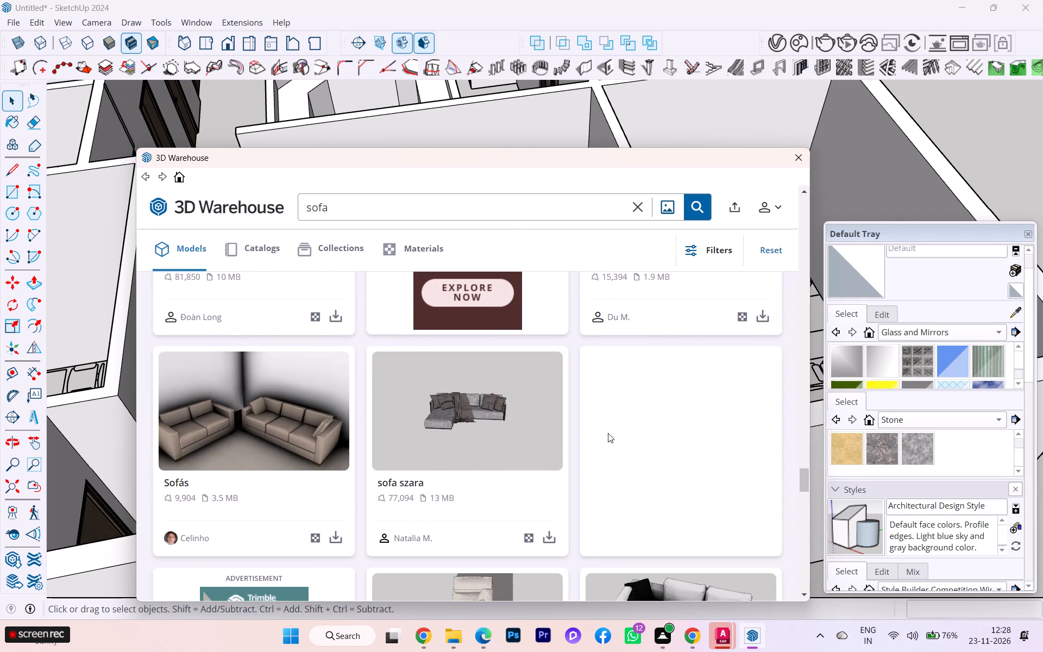
scroll(608, 433, "down", 13)
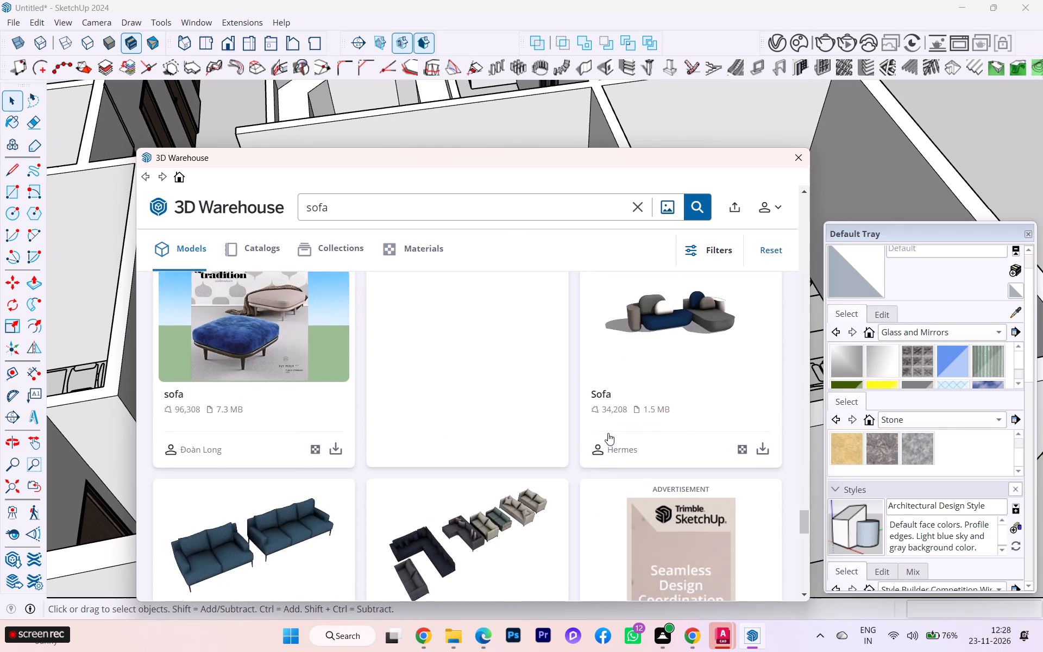
scroll(608, 433, "down", 1)
scroll(608, 433, "up", 1)
scroll(608, 433, "down", 2)
scroll(608, 433, "up", 1)
scroll(608, 433, "down", 2)
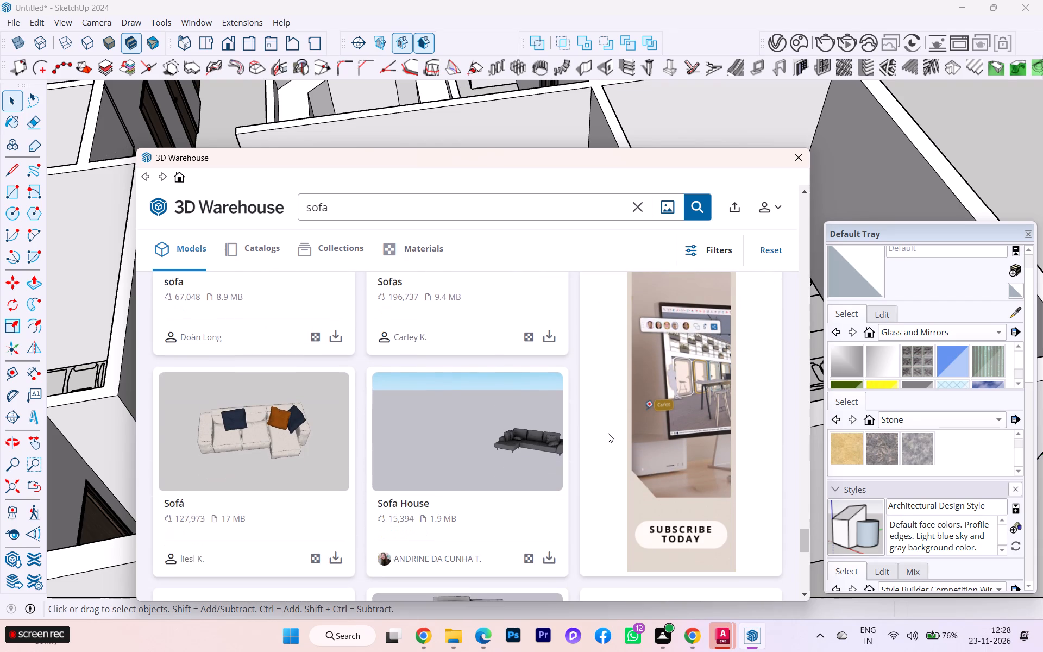
scroll(608, 432, "down", 4)
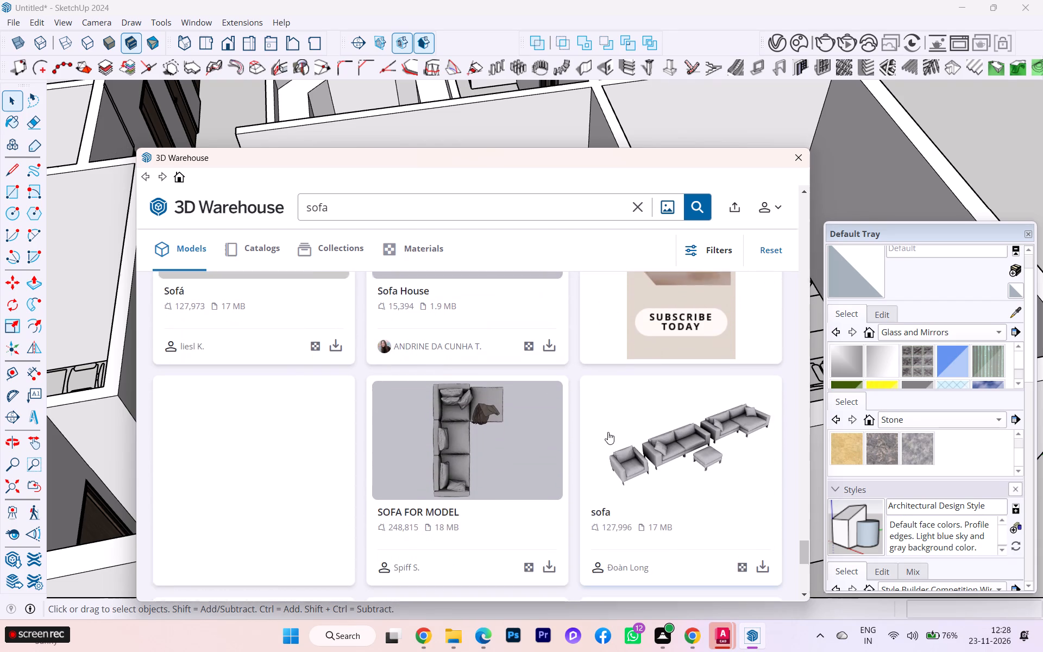
scroll(608, 432, "down", 1)
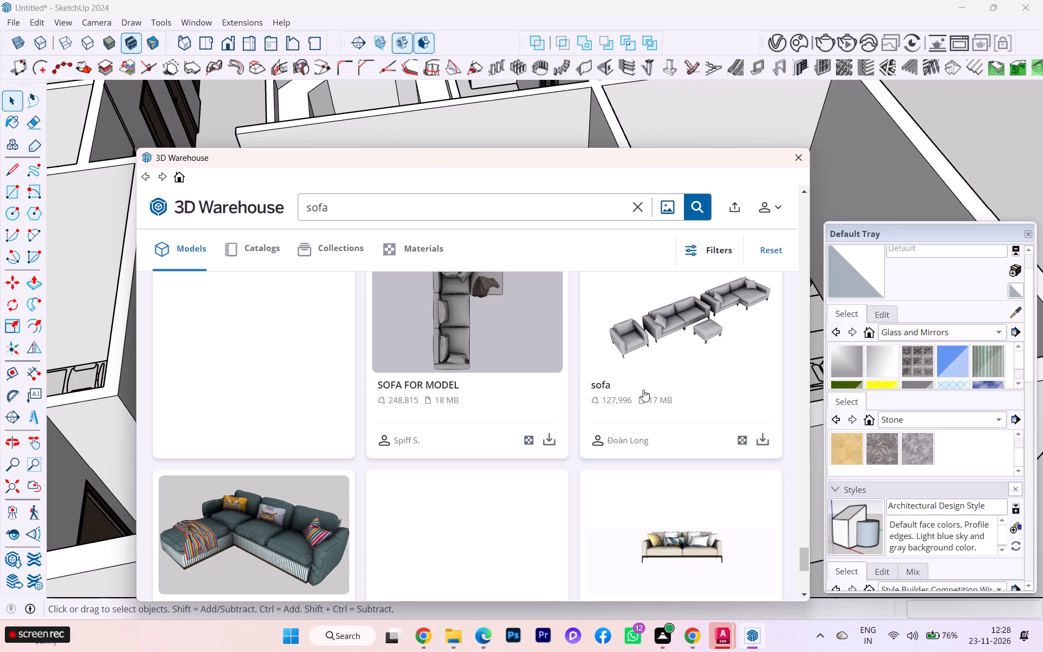
scroll(643, 390, "down", 1)
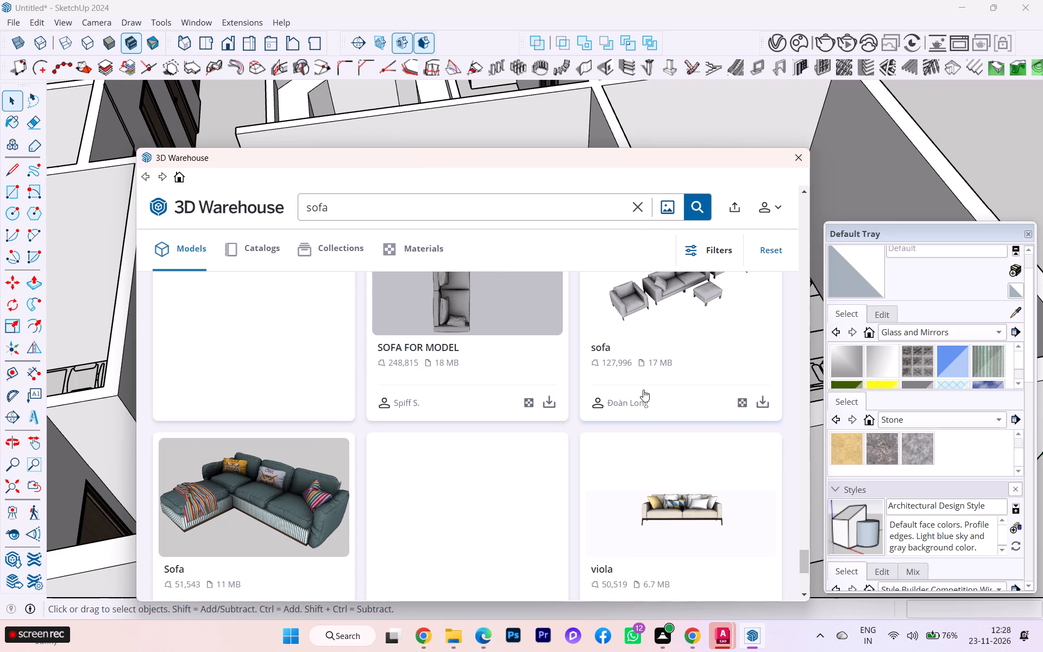
scroll(643, 390, "up", 1)
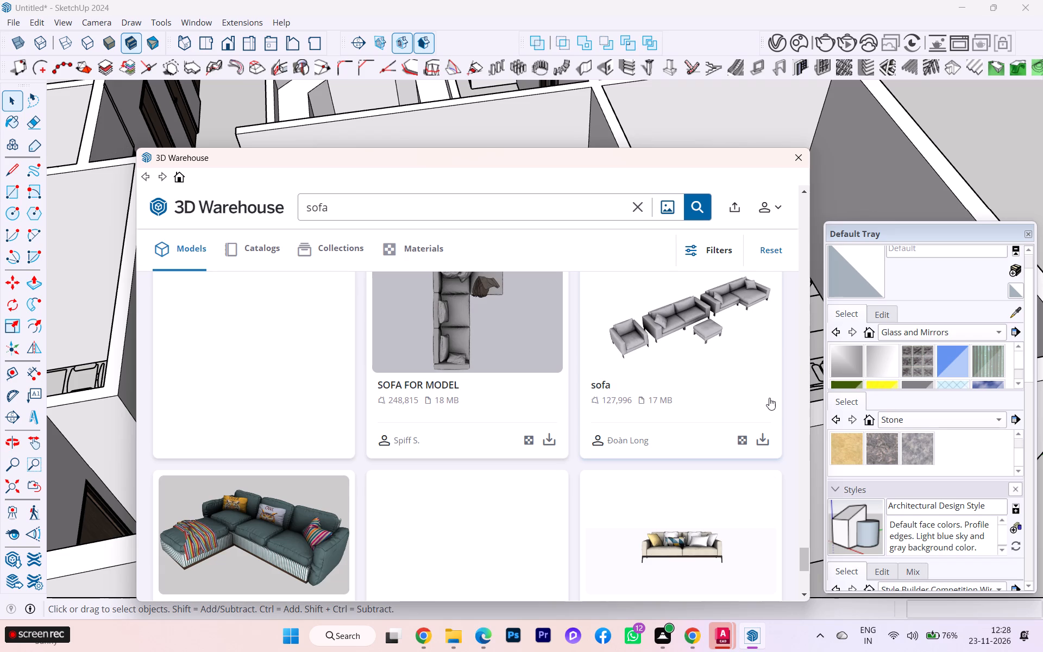
scroll(735, 397, "down", 3)
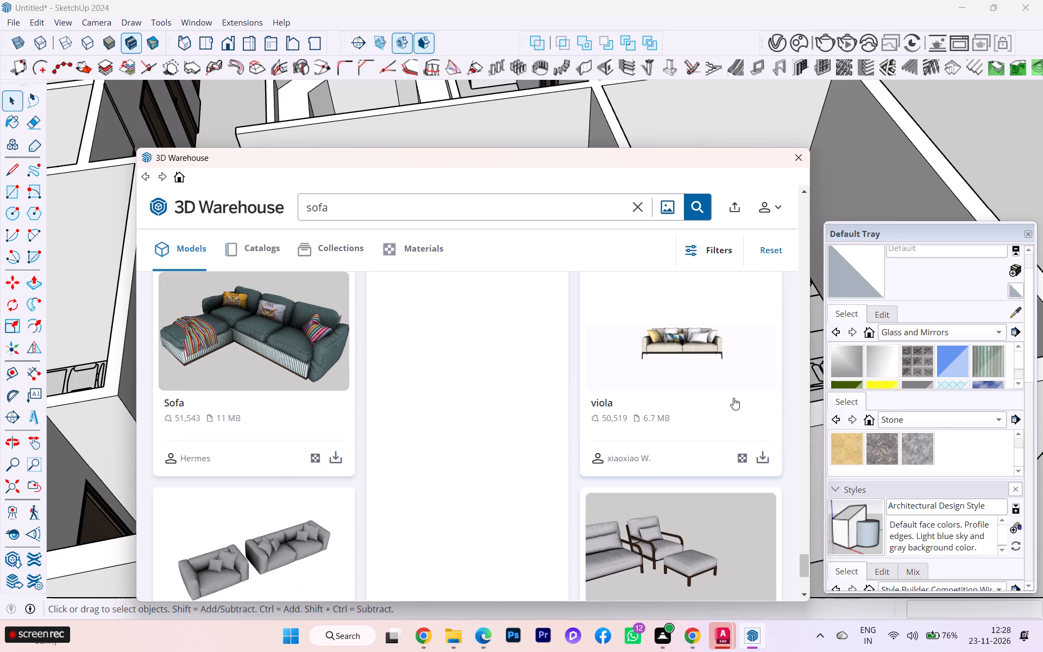
scroll(733, 398, "down", 2)
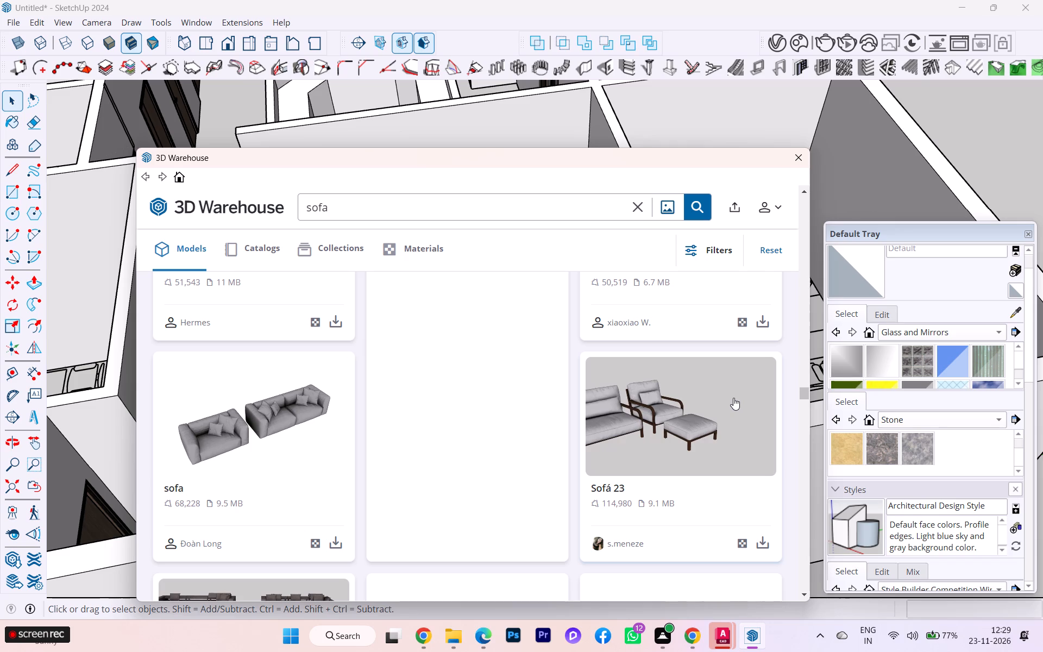
scroll(733, 398, "down", 1)
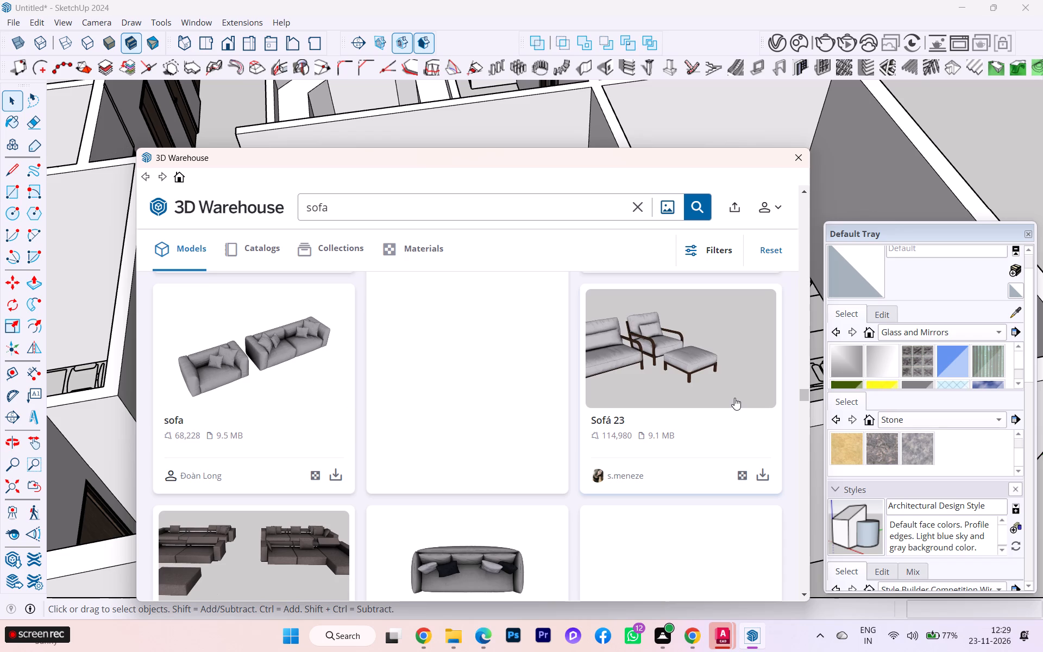
scroll(738, 398, "down", 1)
scroll(800, 407, "down", 2)
scroll(801, 407, "up", 1)
scroll(801, 407, "down", 1)
scroll(696, 365, "down", 2)
scroll(649, 413, "down", 4)
scroll(638, 410, "up", 3)
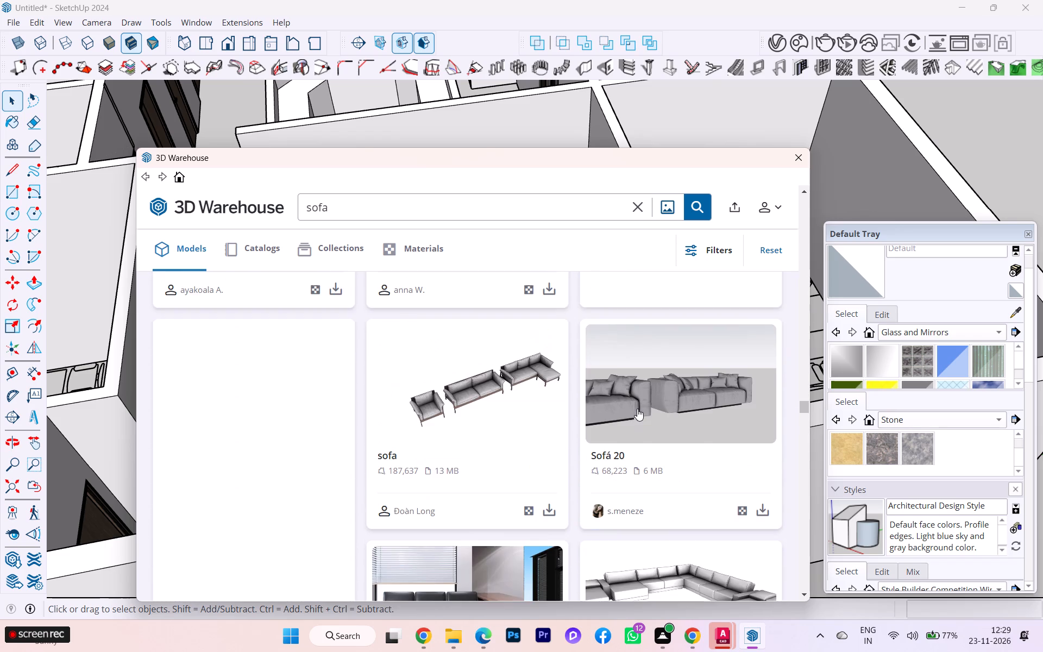
scroll(637, 407, "down", 1)
scroll(637, 410, "up", 1)
scroll(637, 410, "down", 2)
scroll(637, 410, "up", 2)
scroll(637, 409, "down", 4)
scroll(613, 414, "up", 2)
scroll(595, 411, "down", 1)
scroll(541, 397, "down", 6)
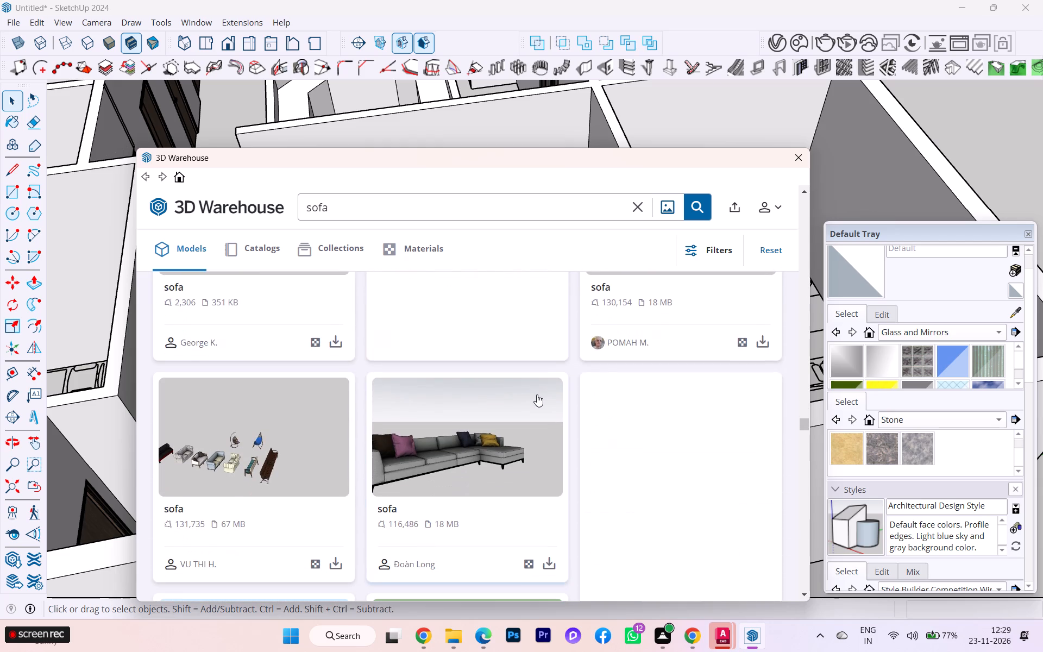
scroll(537, 394, "down", 1)
scroll(537, 394, "up", 5)
scroll(537, 388, "down", 2)
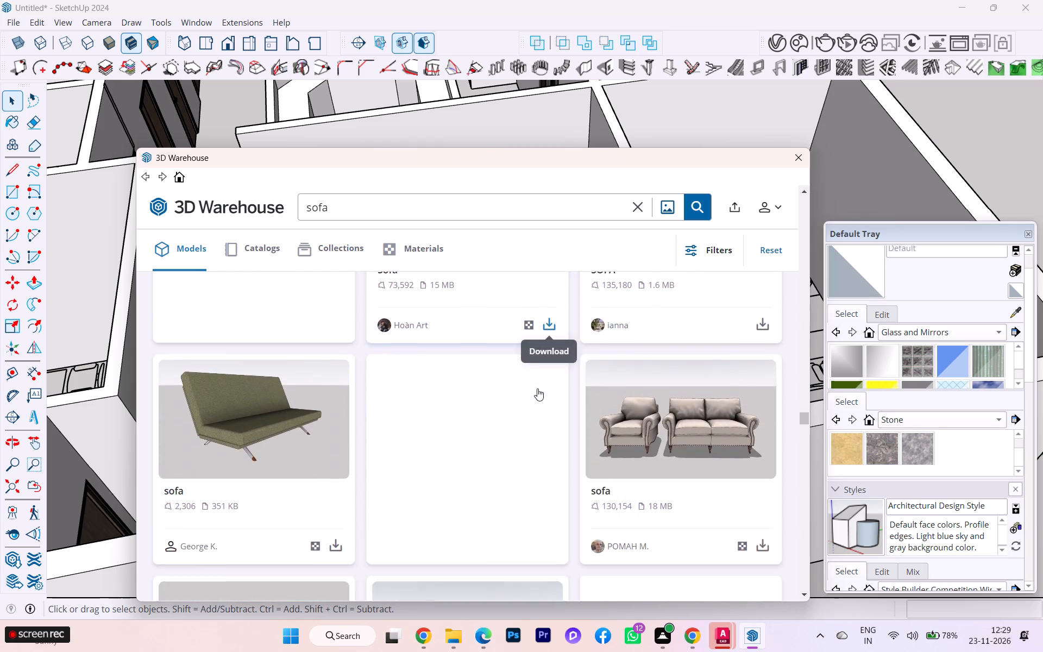
scroll(537, 388, "down", 12)
scroll(538, 388, "up", 1)
scroll(538, 388, "down", 1)
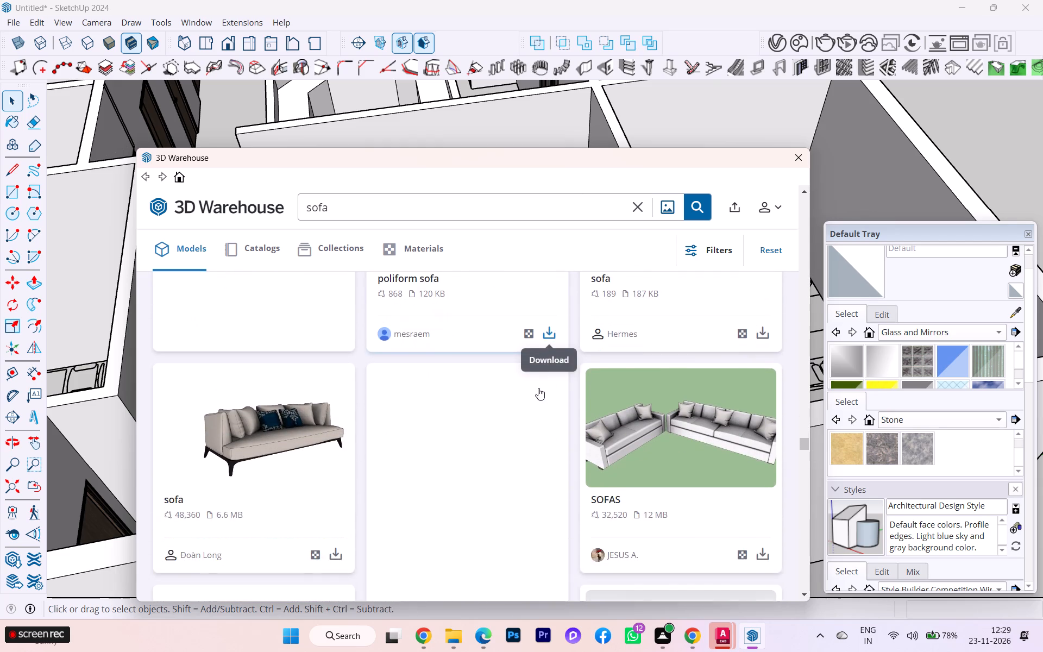
scroll(546, 384, "down", 5)
scroll(571, 384, "up", 1)
scroll(579, 385, "down", 2)
scroll(569, 388, "up", 1)
scroll(569, 388, "down", 4)
scroll(521, 393, "up", 1)
scroll(520, 393, "down", 7)
scroll(518, 393, "up", 2)
scroll(519, 391, "down", 5)
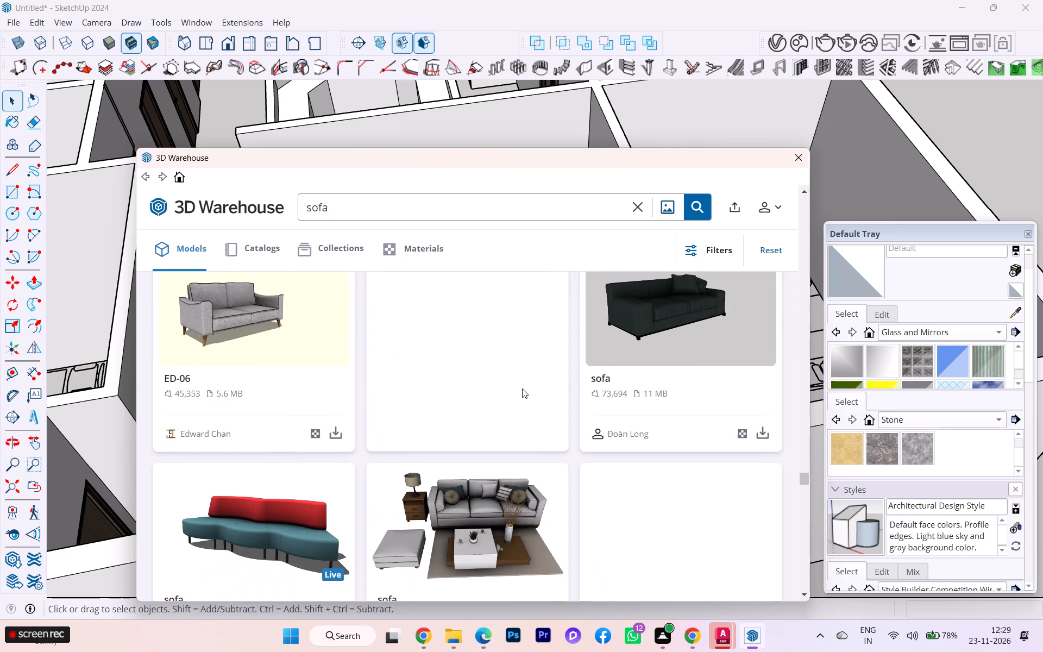
scroll(522, 388, "down", 9)
scroll(523, 387, "up", 1)
scroll(523, 387, "down", 1)
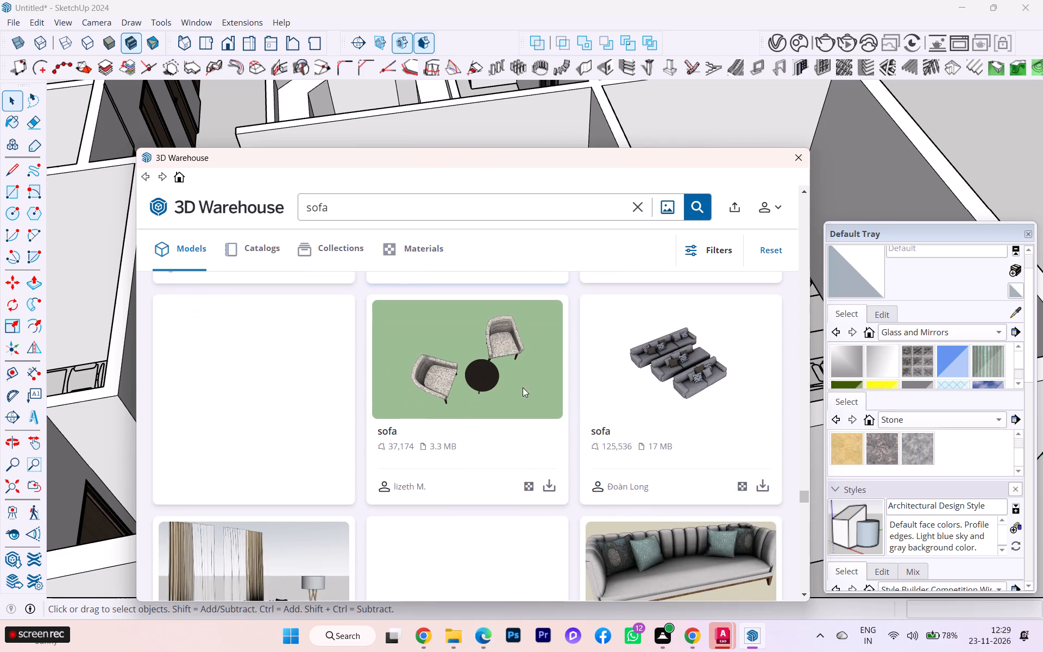
scroll(523, 387, "down", 10)
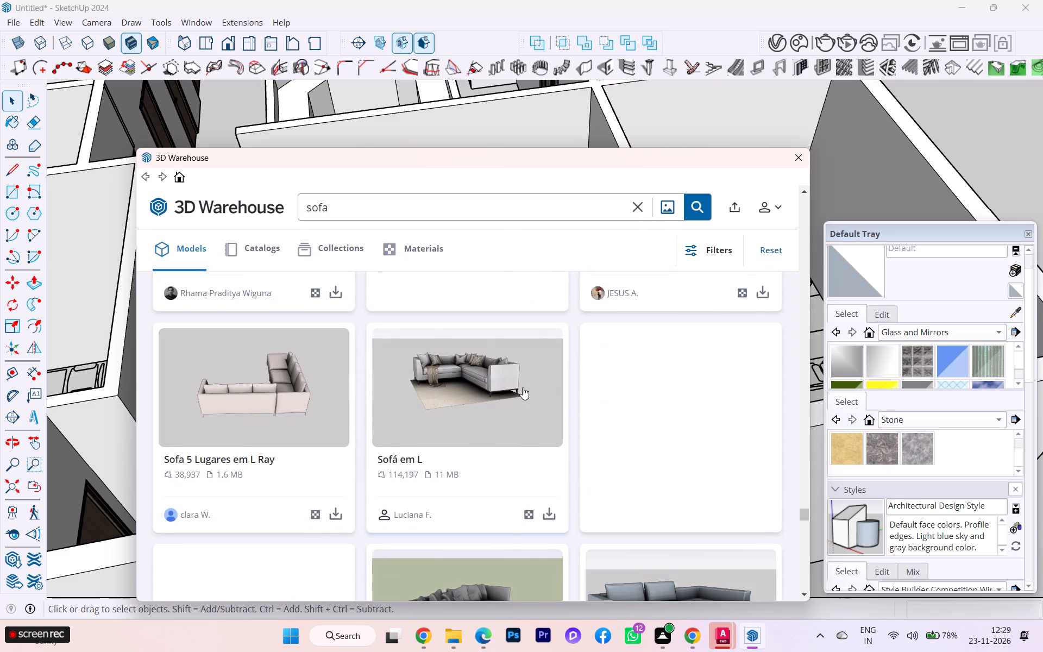
scroll(523, 387, "down", 1)
scroll(523, 387, "up", 1)
scroll(523, 387, "down", 4)
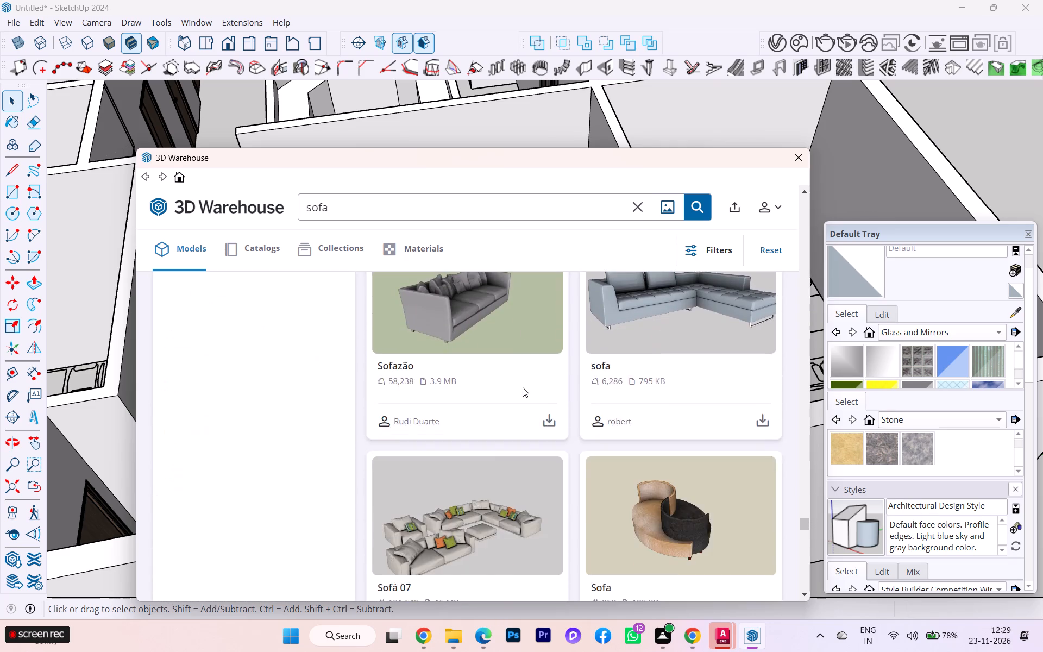
scroll(523, 387, "up", 4)
scroll(523, 387, "down", 7)
scroll(523, 387, "up", 3)
scroll(523, 387, "down", 9)
scroll(523, 387, "up", 1)
scroll(523, 387, "down", 1)
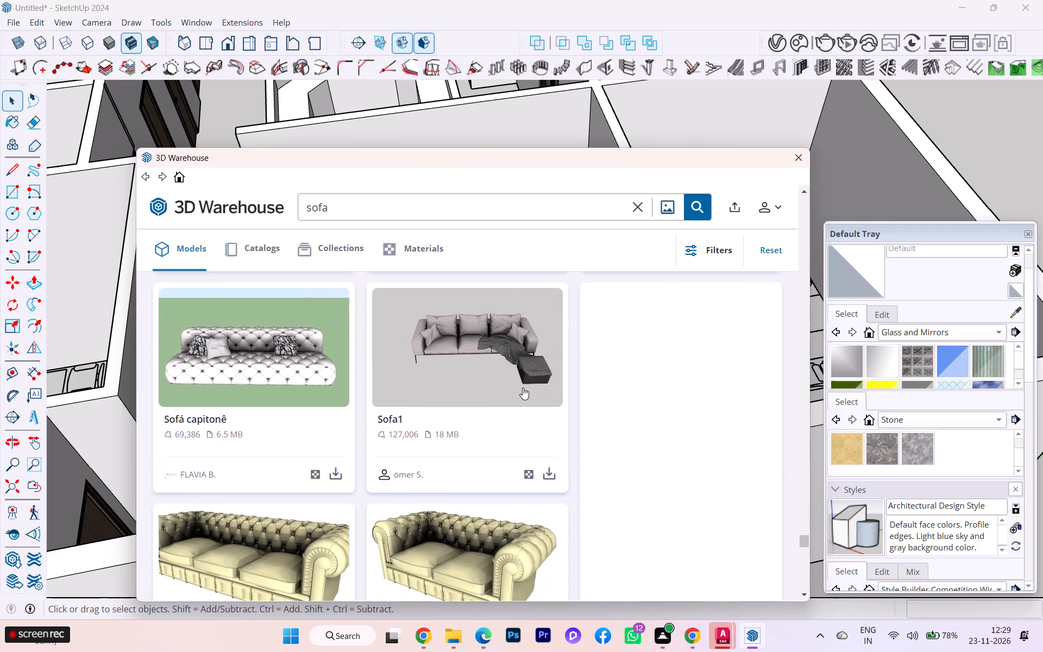
scroll(523, 387, "down", 10)
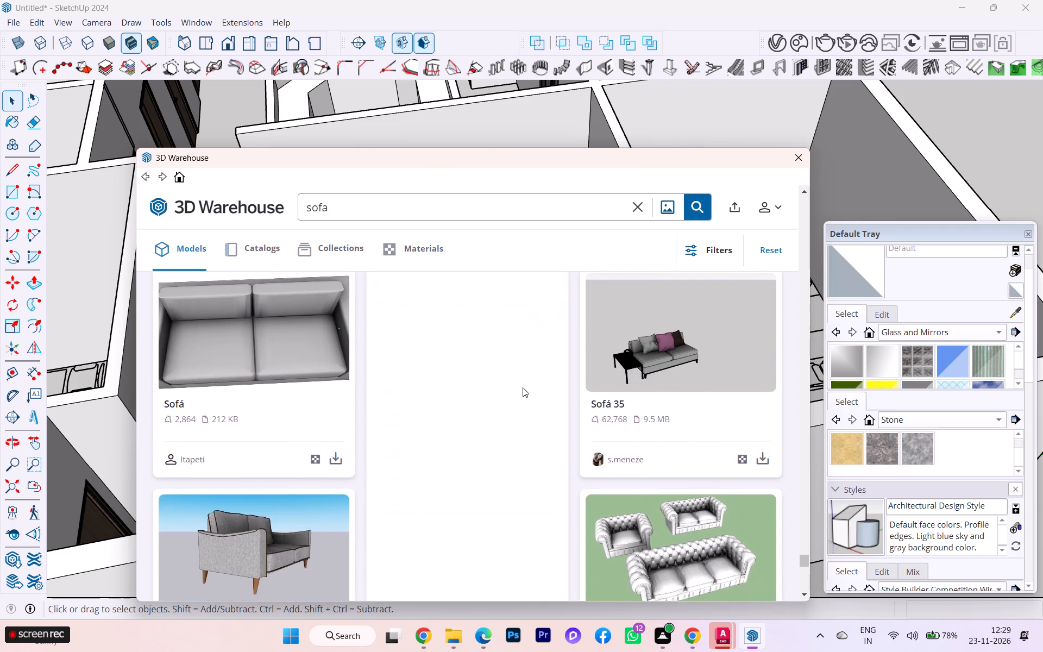
scroll(523, 387, "down", 2)
scroll(523, 387, "up", 1)
scroll(523, 387, "down", 3)
scroll(523, 387, "up", 1)
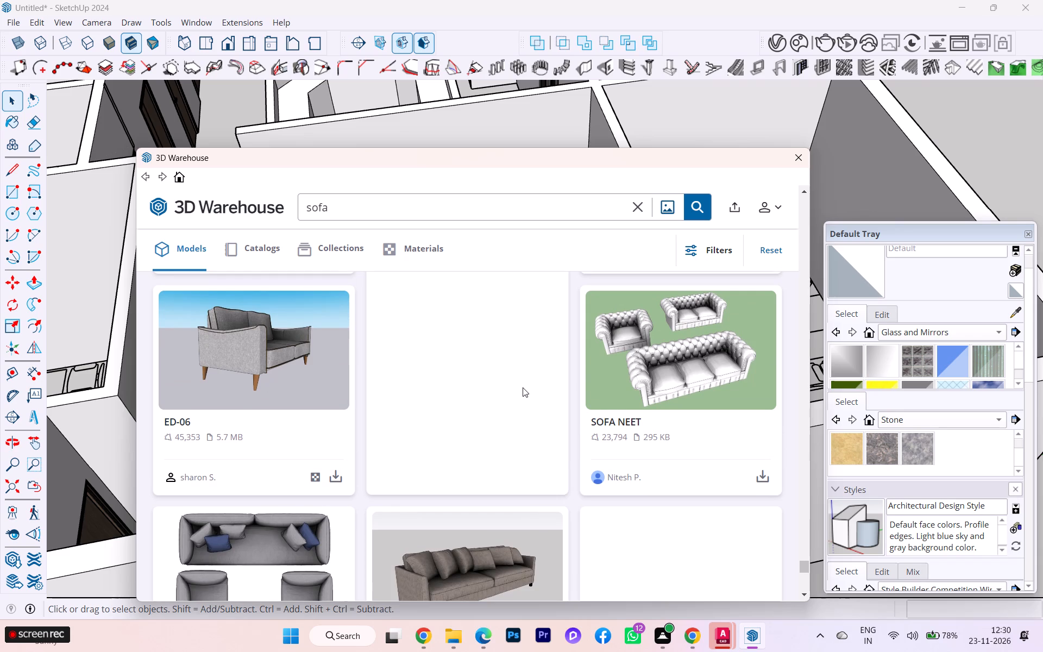
scroll(542, 405, "down", 6)
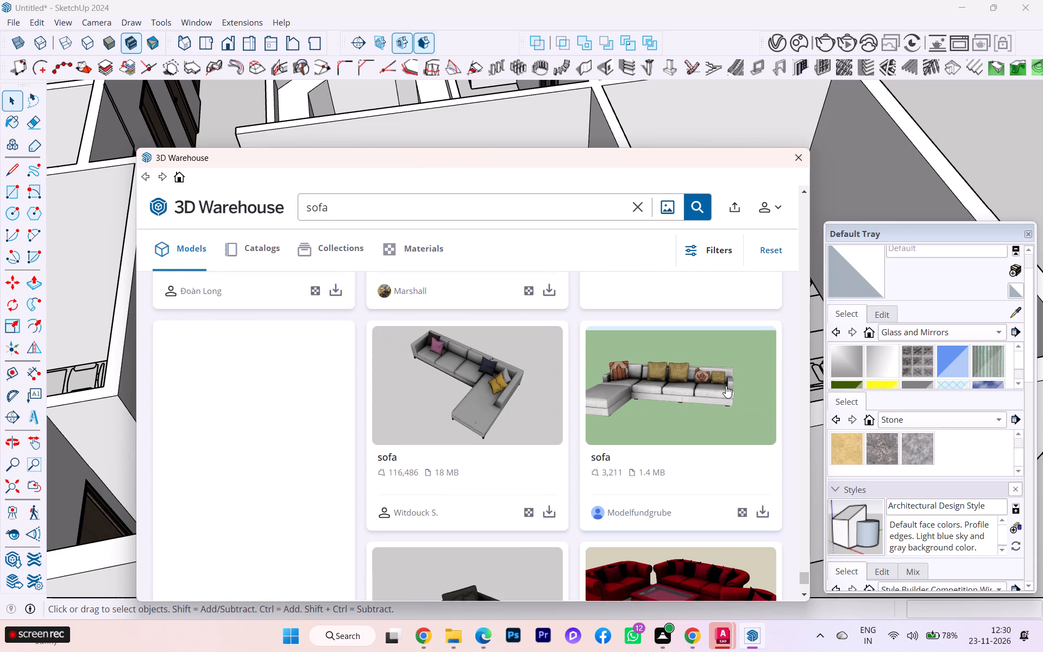
scroll(726, 386, "down", 5)
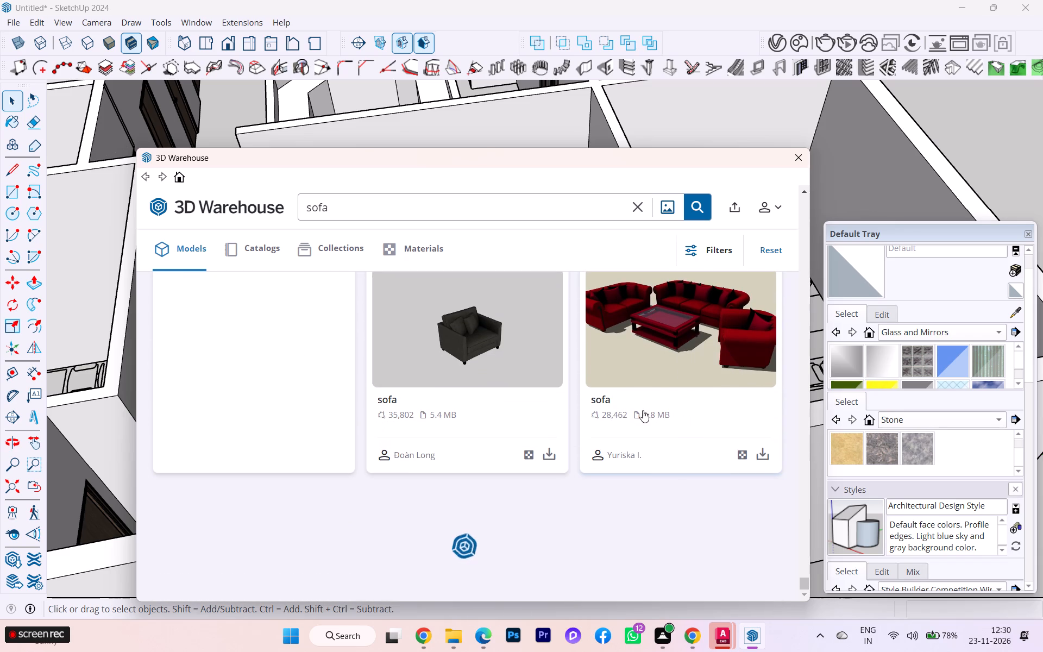
scroll(626, 410, "down", 3)
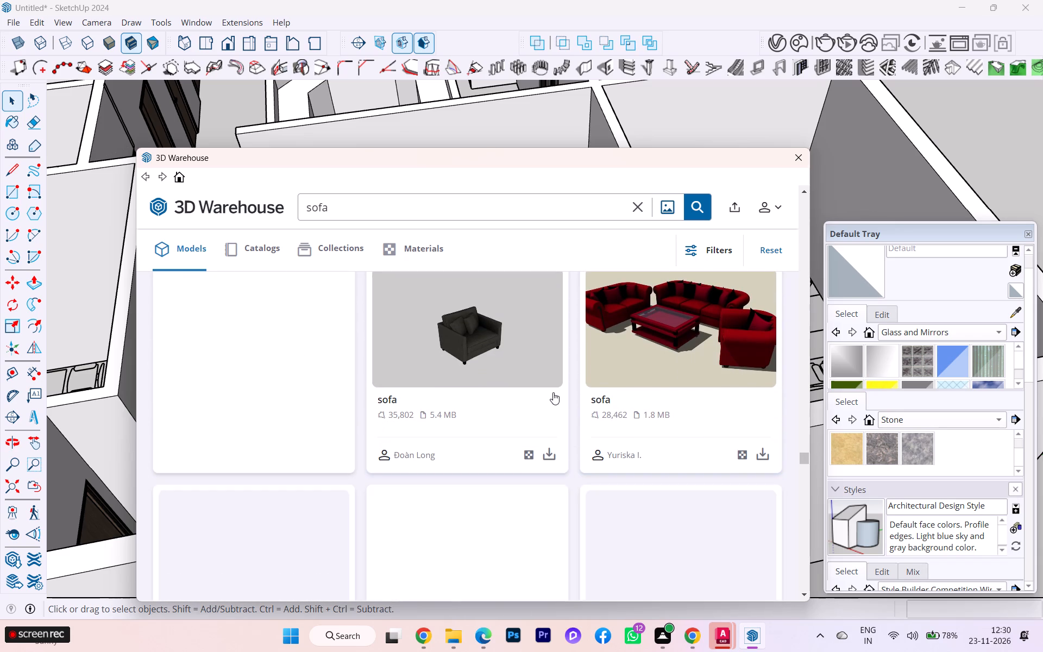
scroll(553, 392, "down", 2)
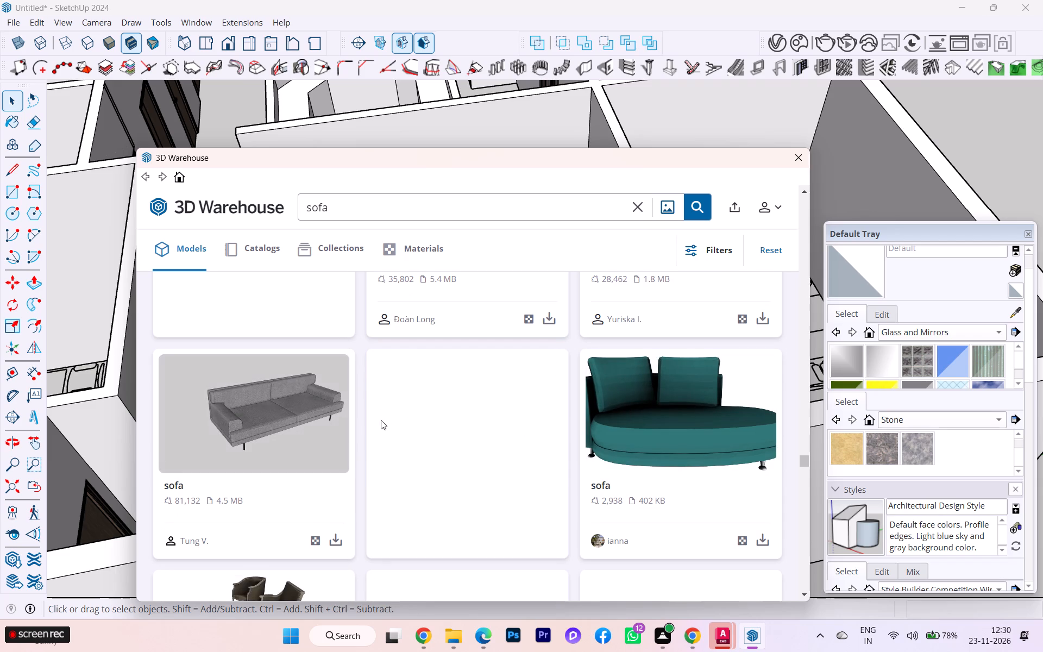
scroll(349, 419, "down", 4)
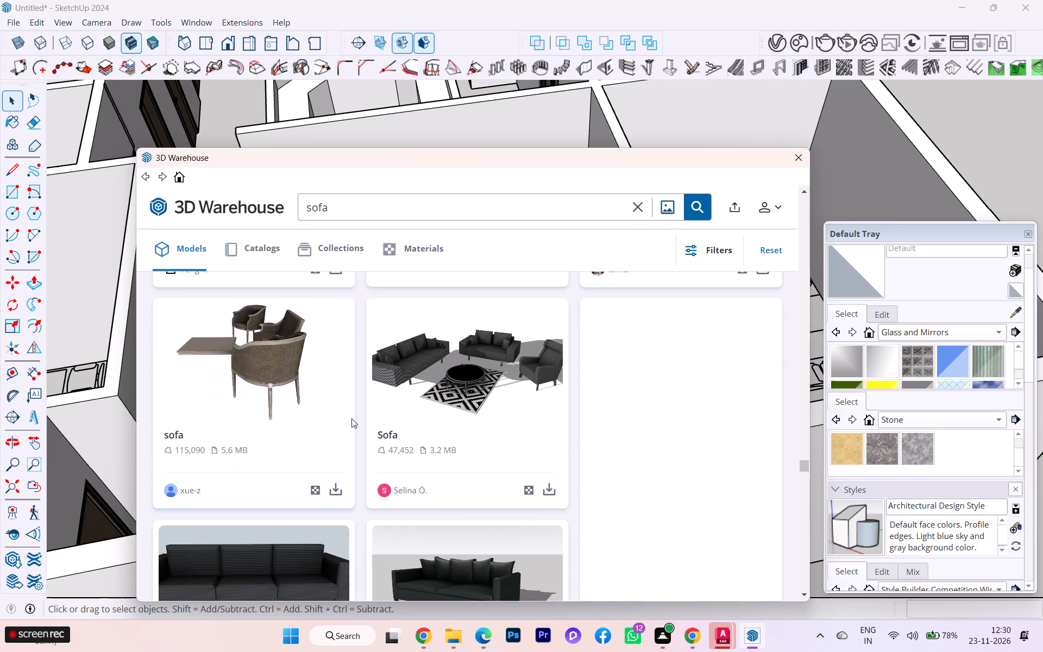
scroll(386, 411, "down", 5)
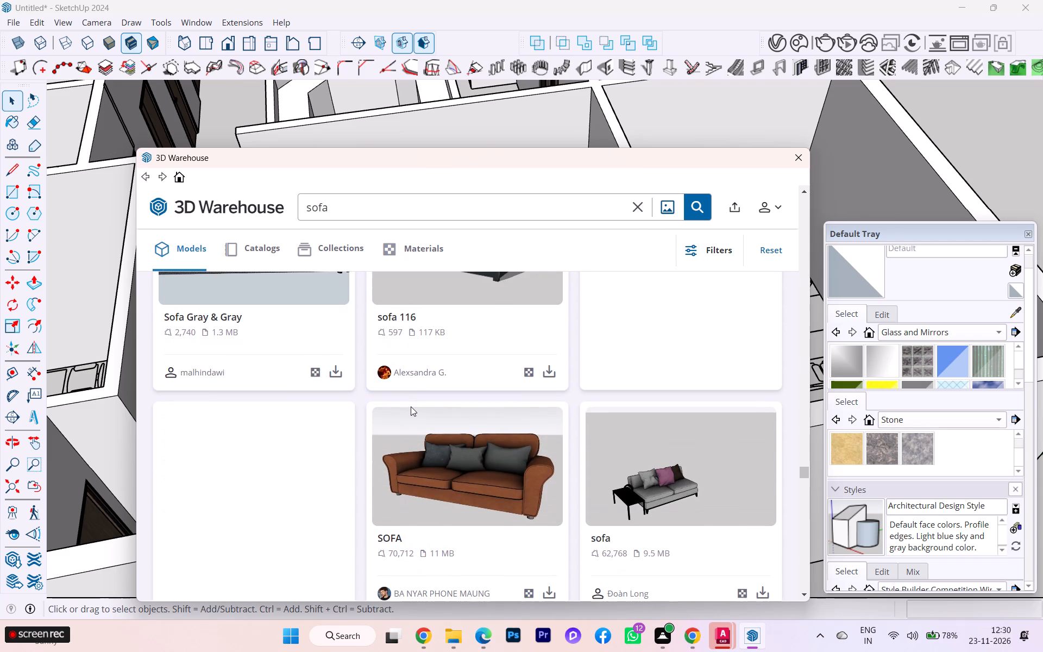
scroll(411, 406, "down", 1)
scroll(411, 406, "up", 2)
scroll(411, 406, "down", 6)
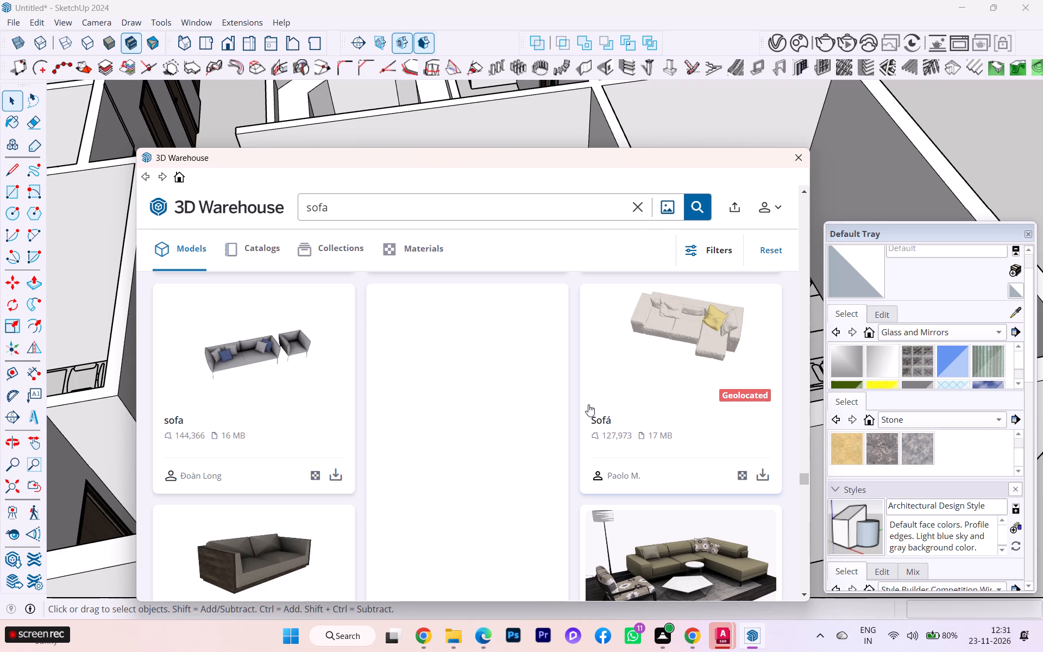
scroll(548, 400, "down", 2)
scroll(551, 400, "up", 6)
scroll(556, 402, "down", 1)
scroll(688, 405, "down", 4)
scroll(671, 416, "up", 4)
scroll(671, 416, "down", 1)
scroll(559, 404, "down", 5)
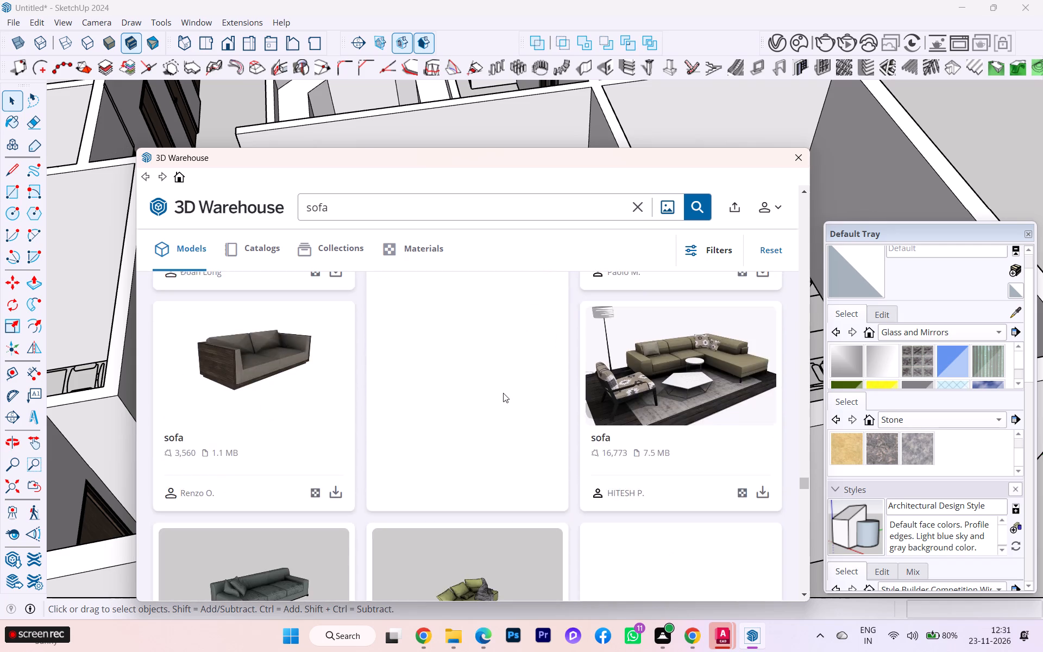
Look further through the 3D Warehouse sofa results for a sofa or set that suits the waiting area's seat outlines.
scroll(503, 393, "down", 4)
scroll(503, 393, "up", 8)
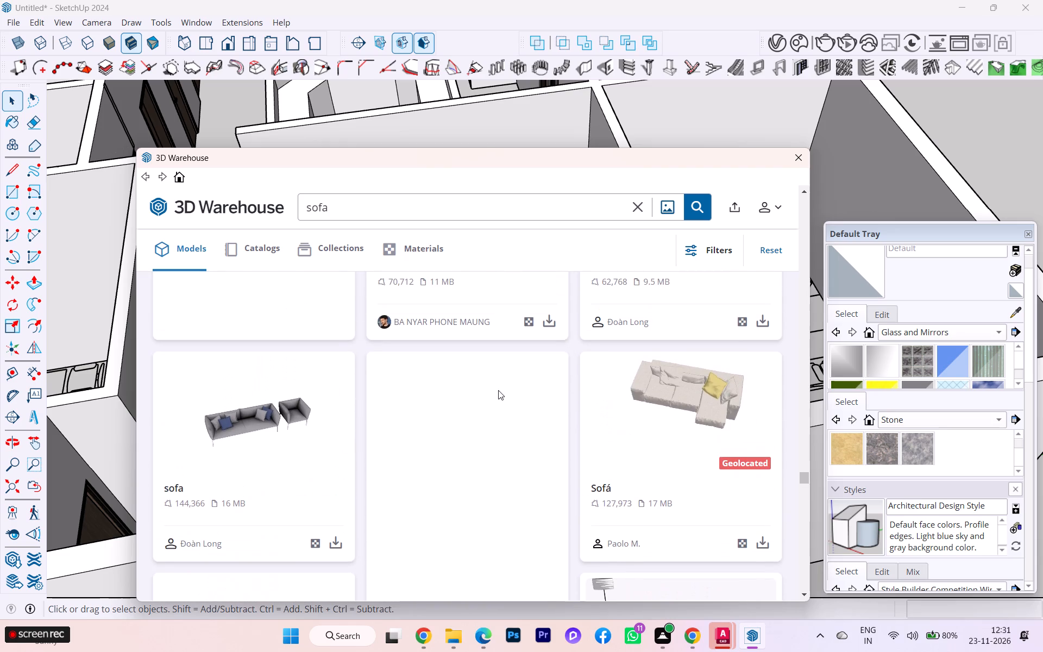
scroll(498, 390, "down", 2)
scroll(498, 390, "up", 1)
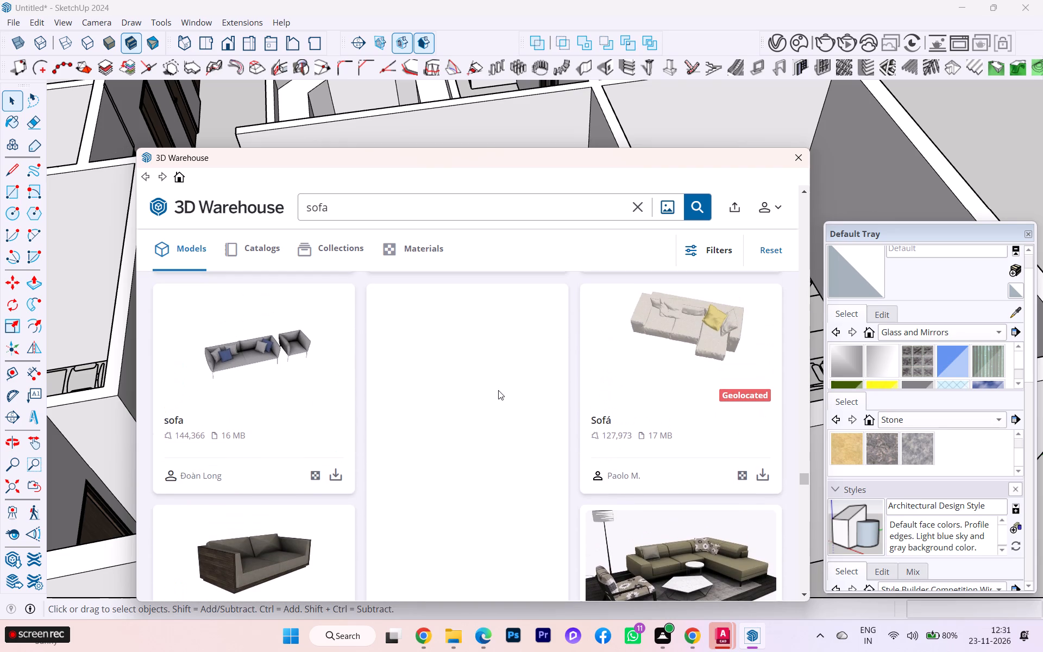
scroll(498, 390, "down", 9)
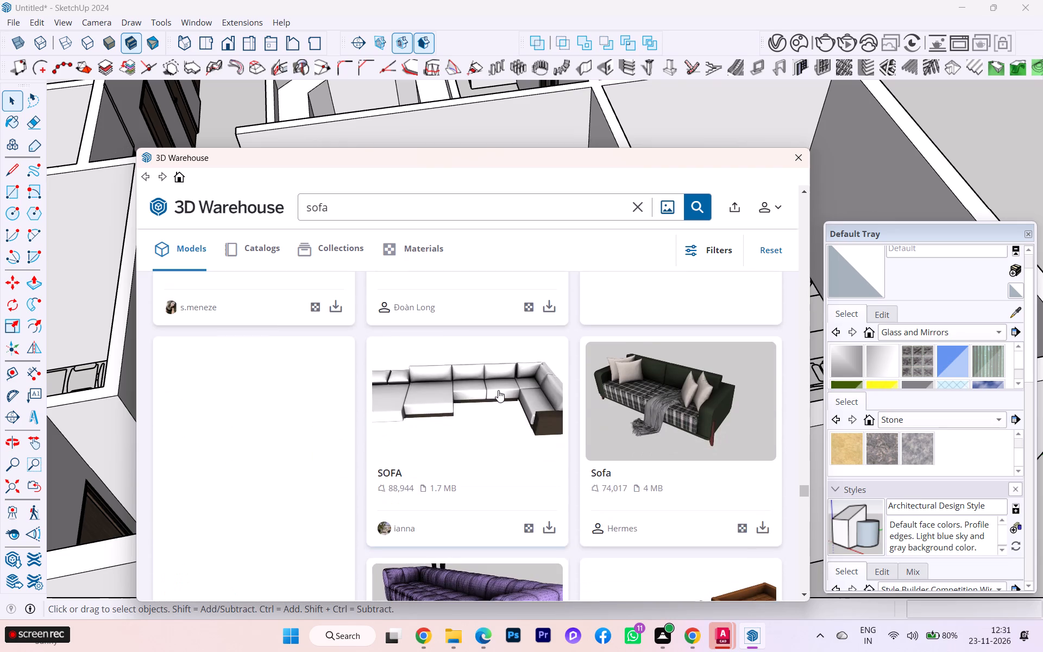
scroll(498, 390, "down", 4)
scroll(498, 390, "up", 1)
scroll(498, 390, "down", 3)
scroll(498, 390, "up", 3)
scroll(498, 390, "down", 1)
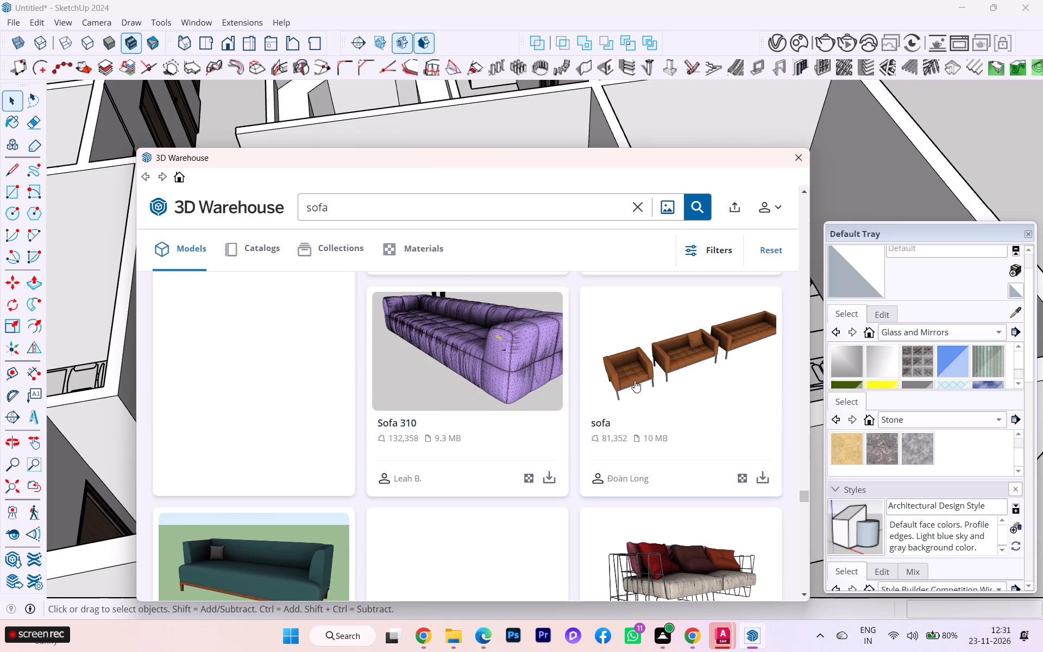
scroll(625, 397, "down", 5)
scroll(617, 399, "up", 2)
scroll(617, 399, "down", 1)
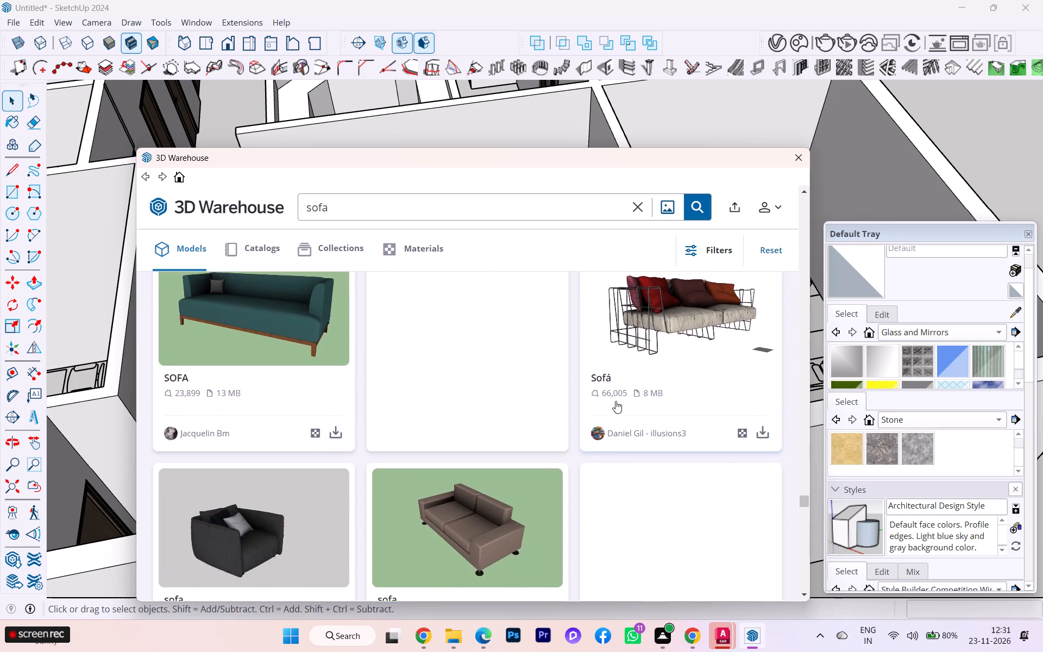
scroll(602, 398, "up", 4)
scroll(598, 396, "down", 3)
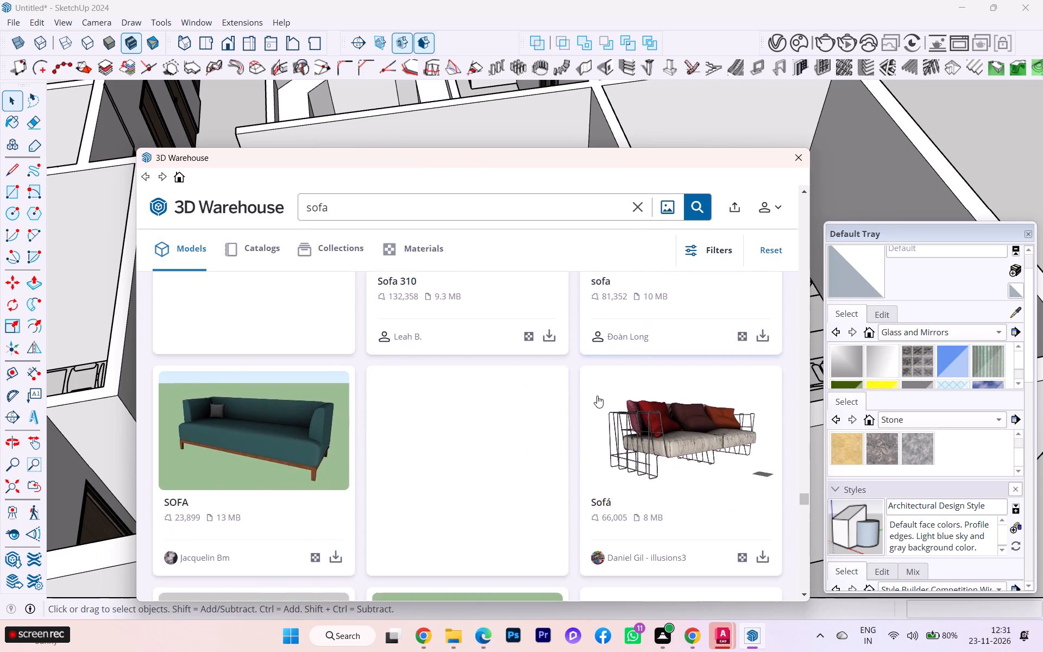
scroll(597, 396, "down", 14)
scroll(545, 398, "down", 4)
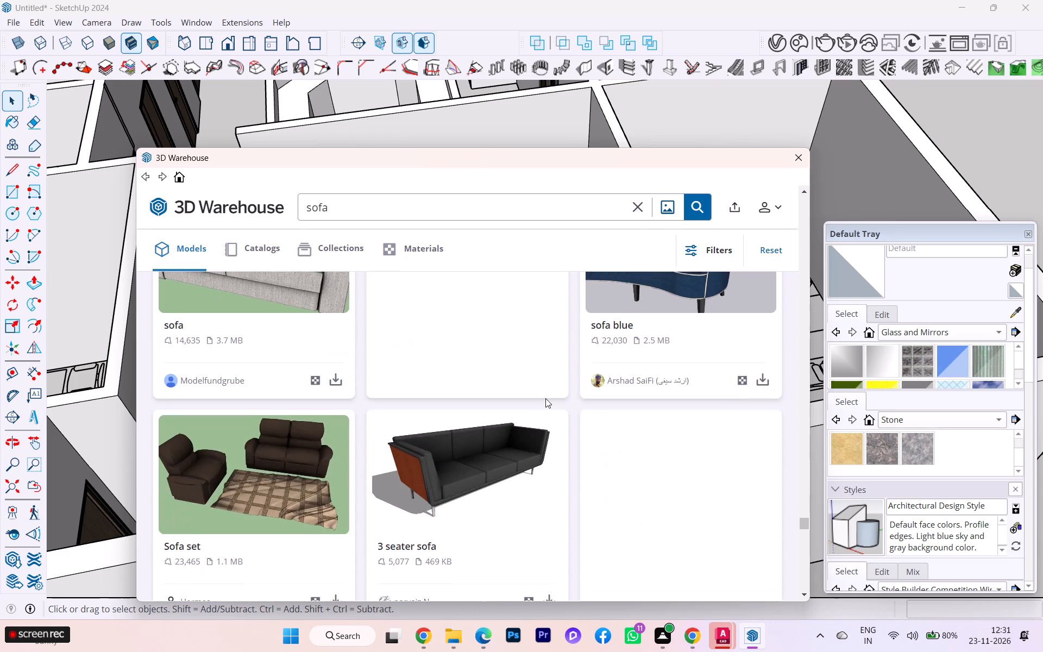
scroll(545, 398, "down", 7)
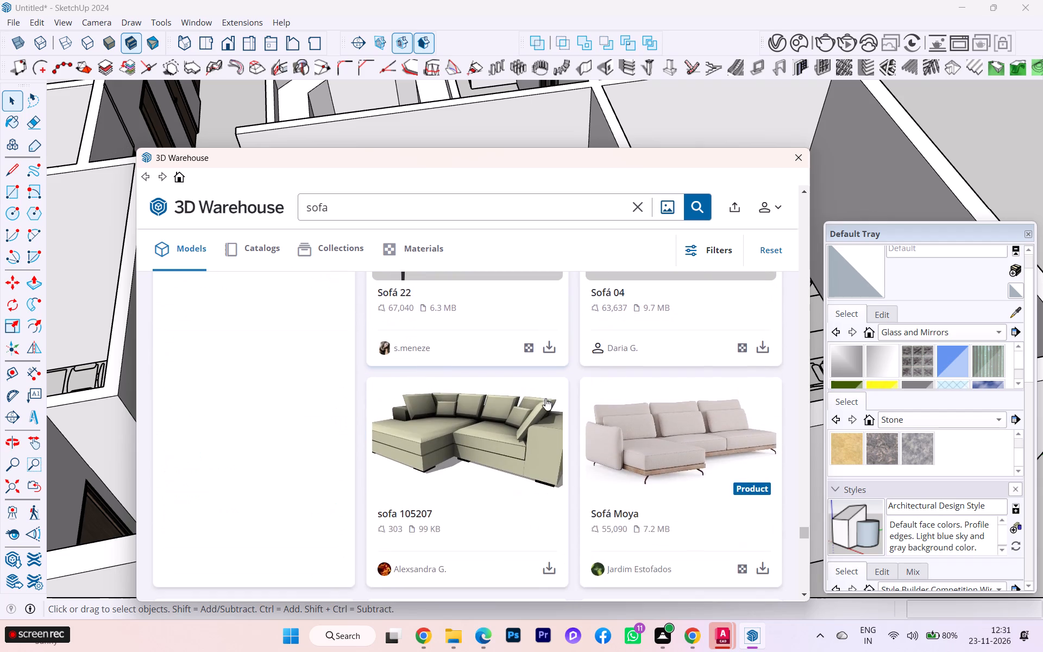
scroll(545, 398, "up", 2)
scroll(545, 398, "down", 6)
scroll(545, 398, "up", 4)
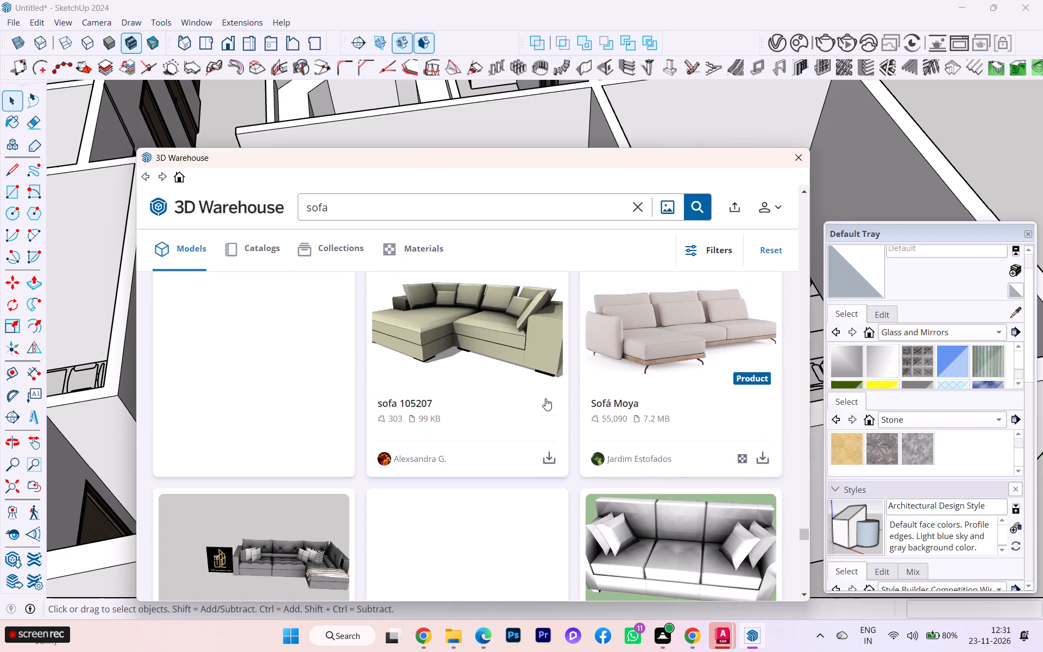
scroll(545, 398, "up", 1)
scroll(545, 398, "down", 6)
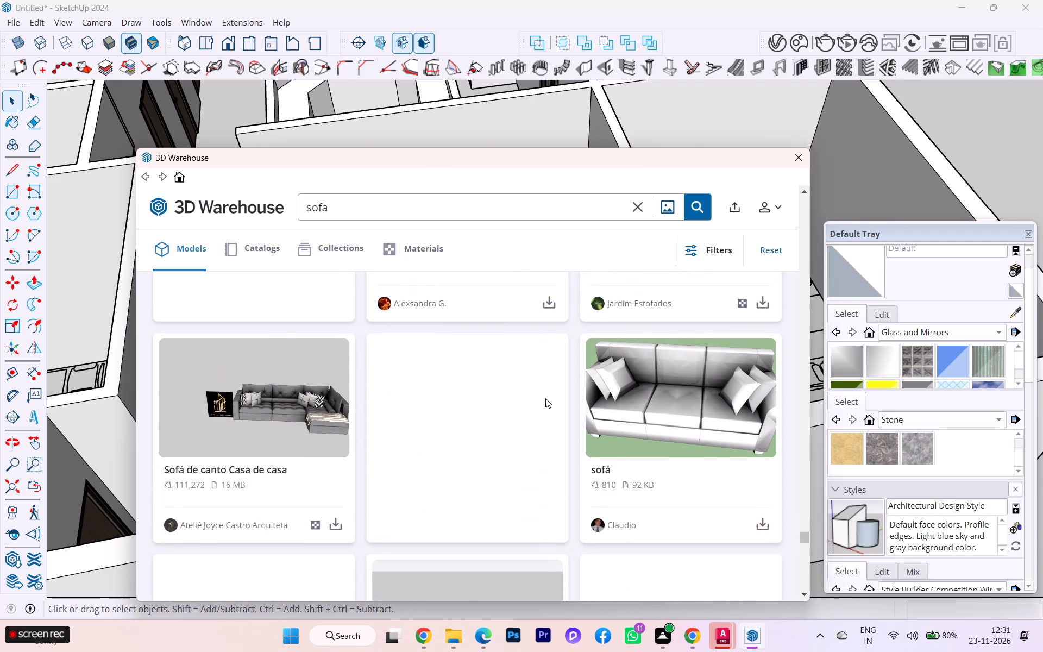
scroll(545, 398, "down", 5)
scroll(545, 398, "up", 3)
scroll(545, 398, "down", 2)
scroll(545, 398, "up", 2)
scroll(545, 398, "down", 5)
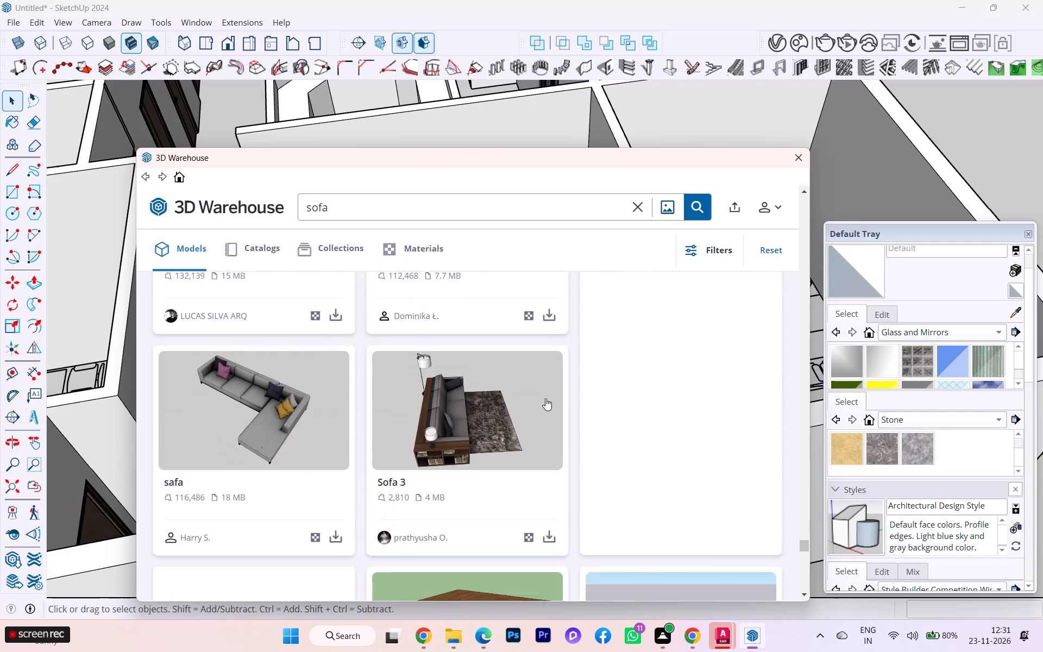
scroll(545, 398, "down", 1)
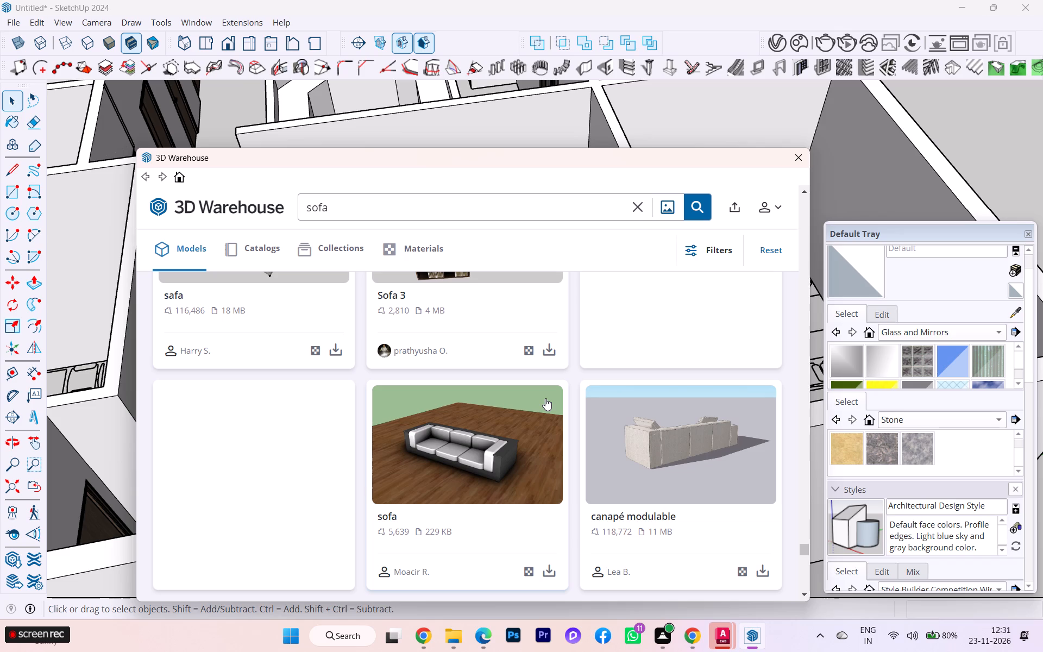
scroll(545, 398, "down", 1)
scroll(545, 398, "up", 1)
scroll(545, 398, "down", 1)
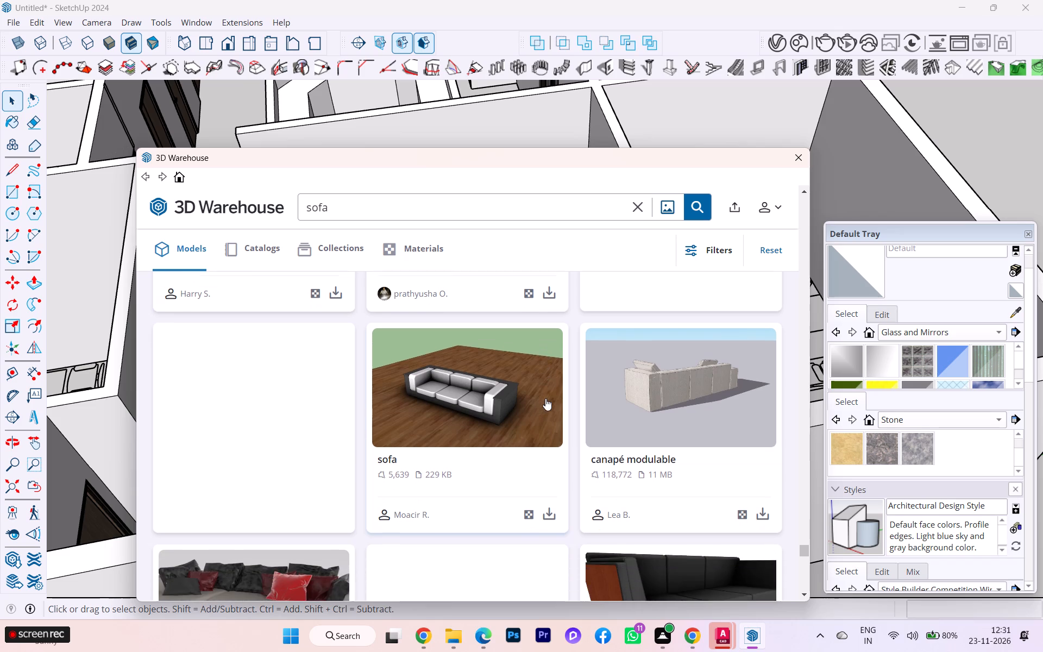
scroll(545, 398, "down", 1)
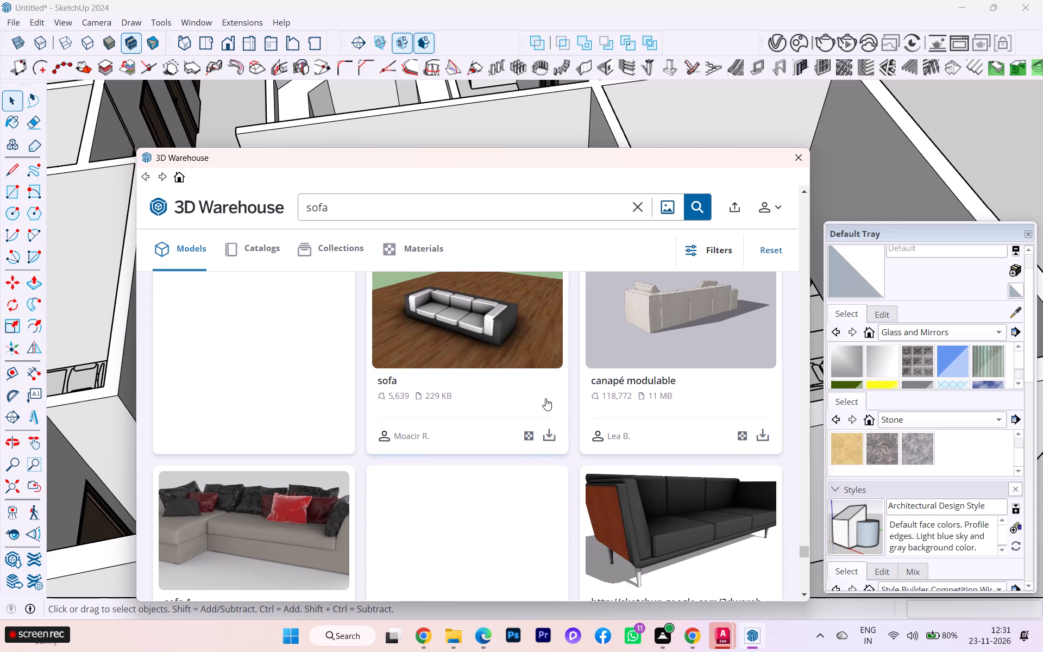
scroll(545, 398, "down", 3)
scroll(545, 398, "up", 1)
scroll(545, 398, "down", 6)
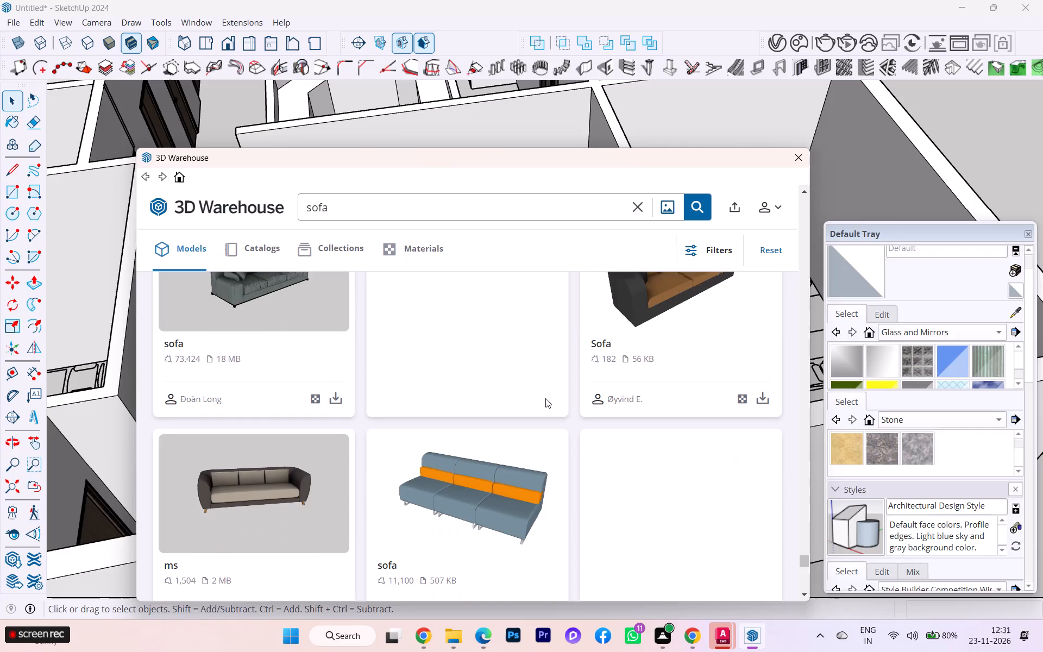
scroll(545, 398, "down", 4)
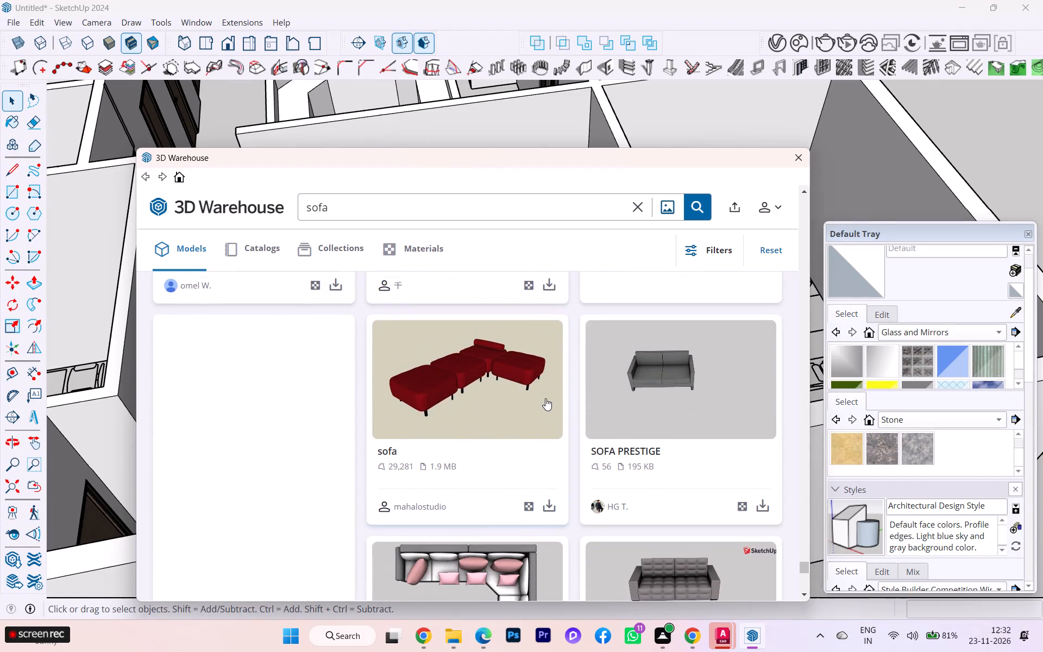
scroll(545, 398, "down", 5)
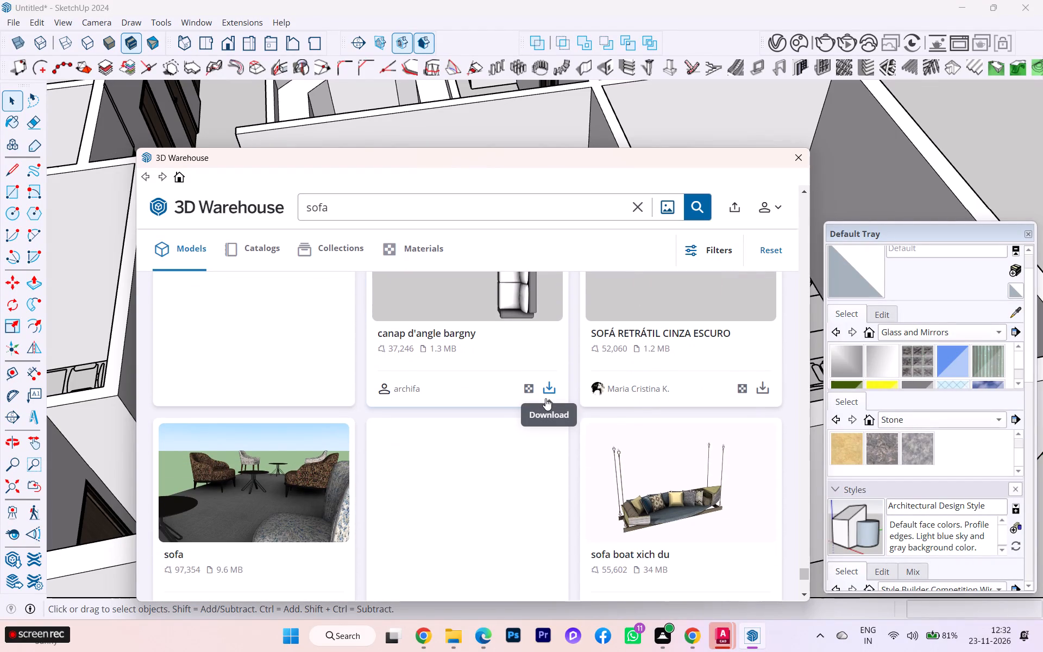
scroll(545, 398, "down", 7)
scroll(545, 398, "up", 2)
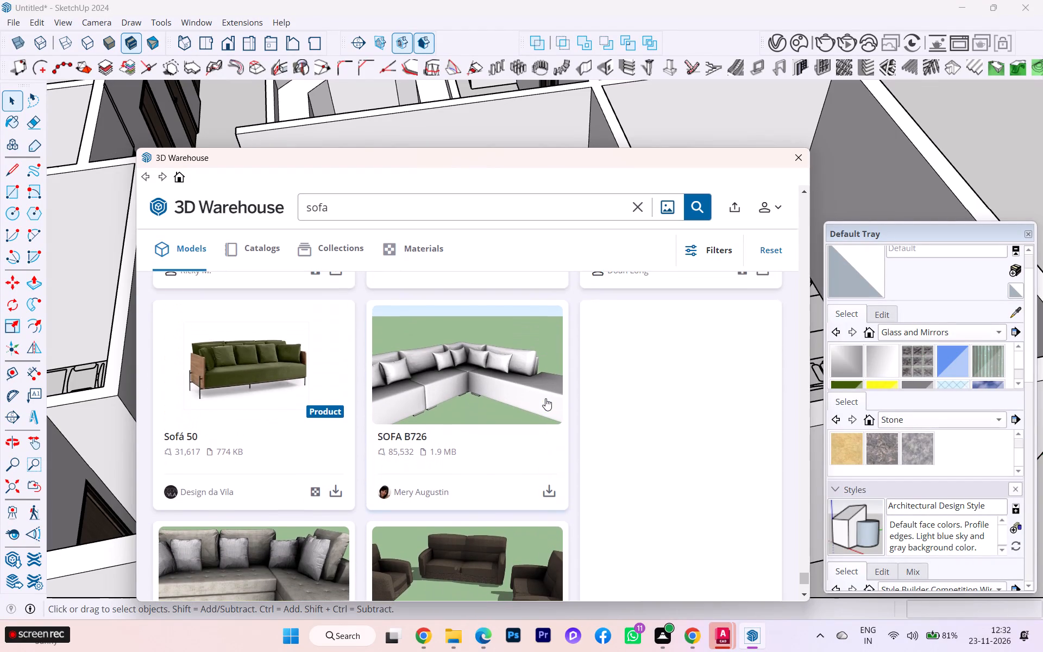
scroll(545, 398, "down", 8)
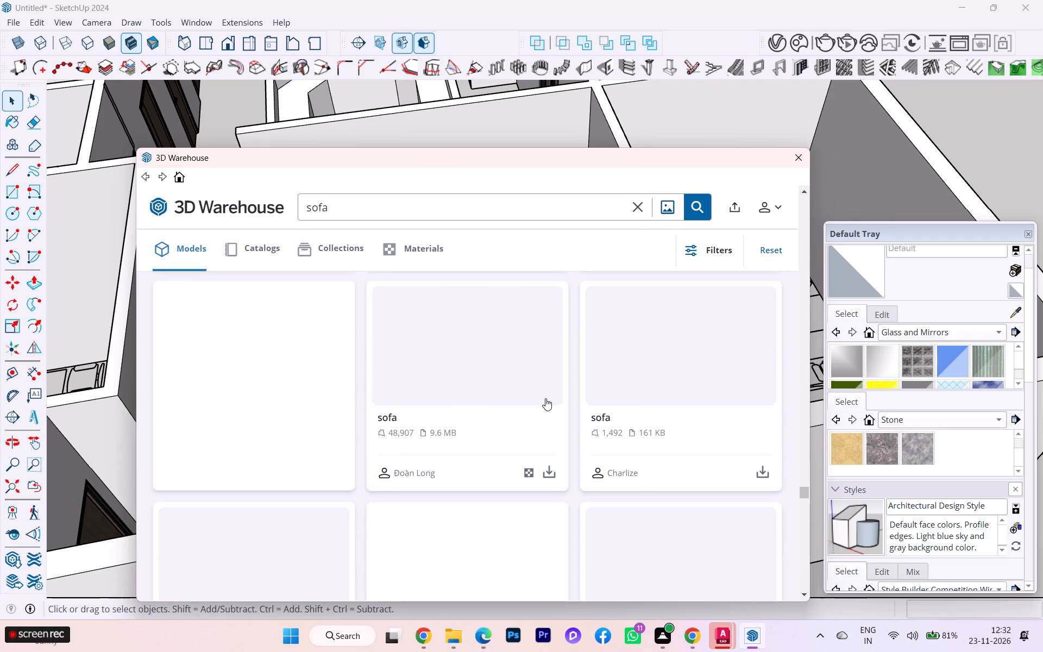
scroll(545, 398, "down", 2)
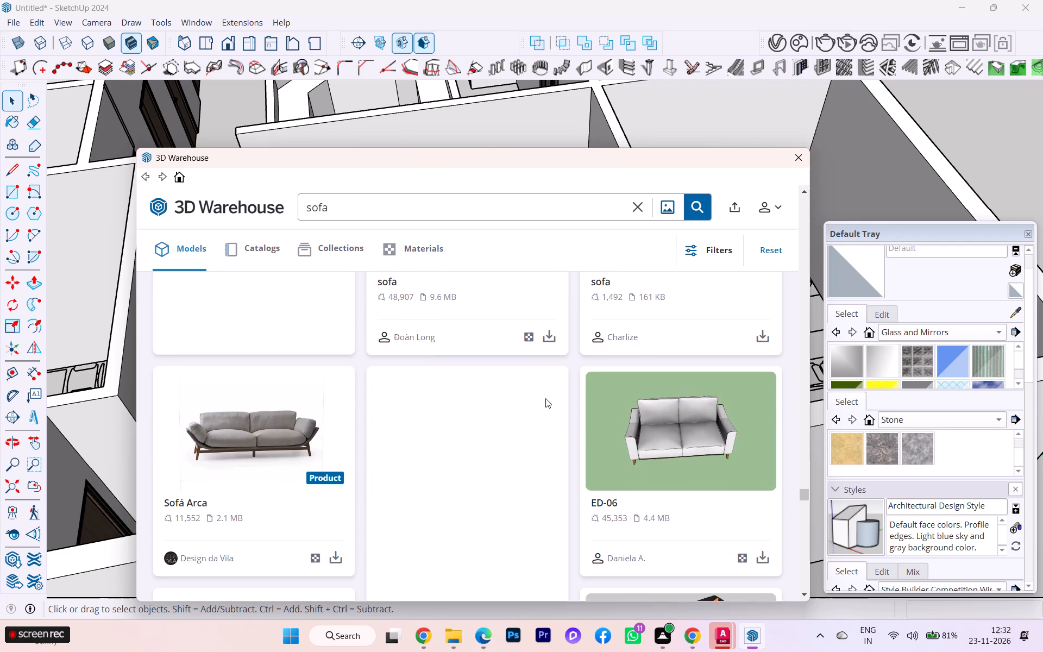
scroll(545, 398, "down", 4)
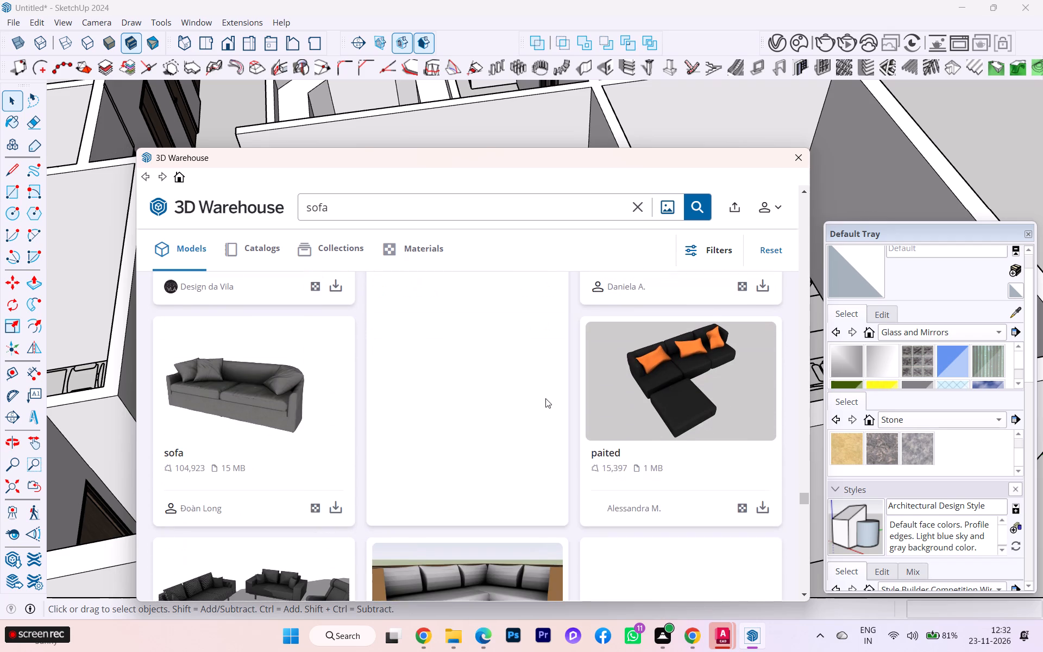
scroll(545, 398, "down", 5)
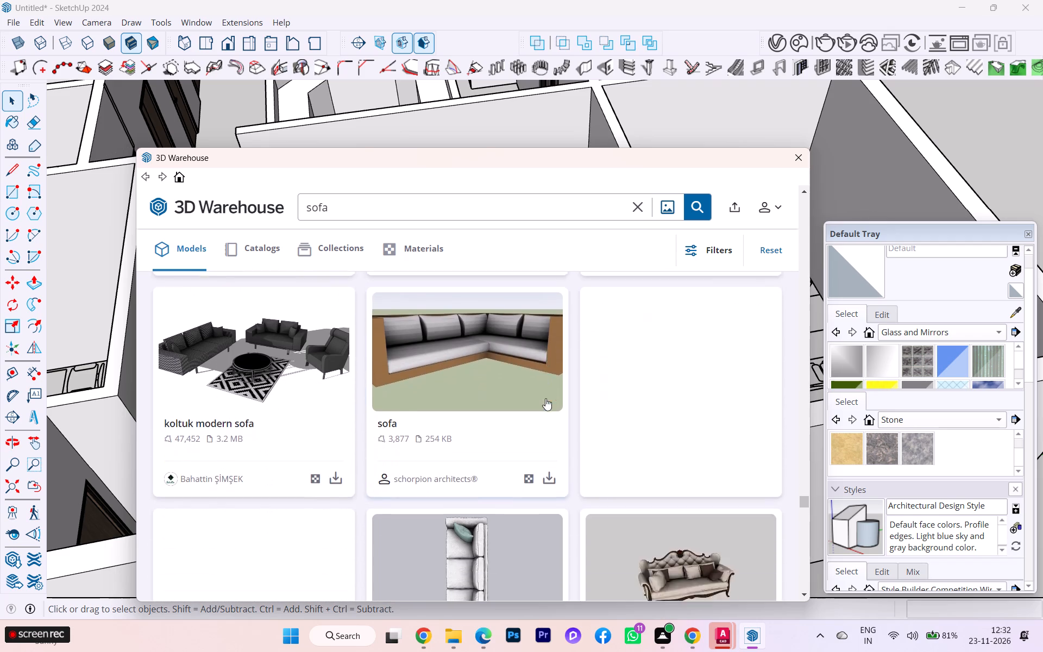
scroll(545, 398, "down", 6)
scroll(545, 398, "up", 1)
scroll(545, 398, "down", 1)
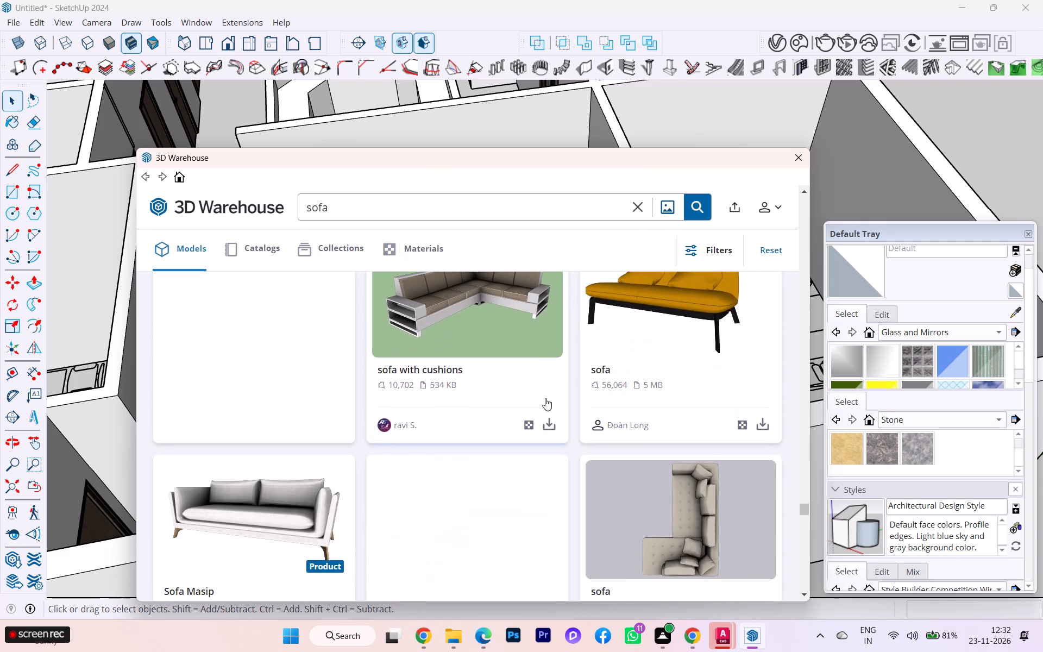
scroll(545, 398, "up", 2)
scroll(545, 398, "down", 2)
scroll(545, 398, "up", 2)
scroll(545, 398, "down", 2)
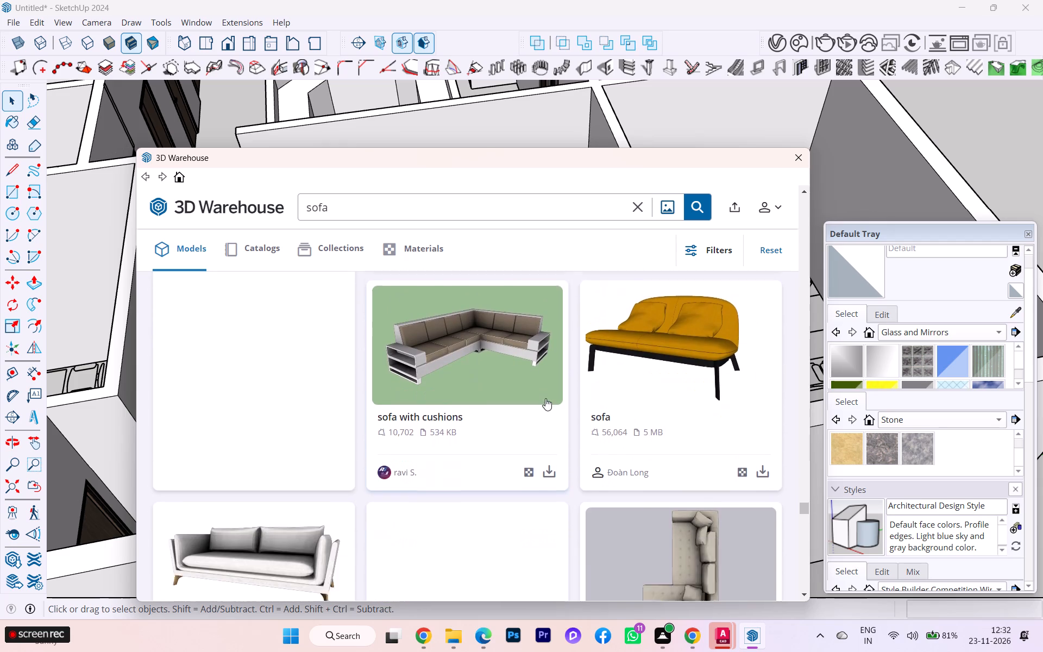
scroll(545, 398, "down", 6)
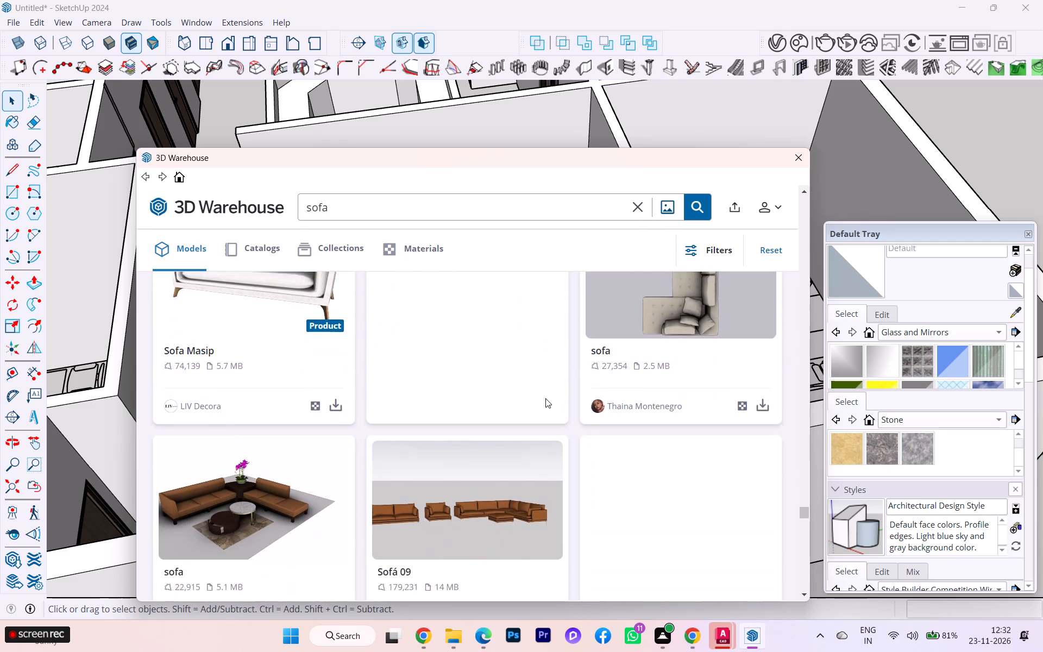
scroll(545, 398, "down", 2)
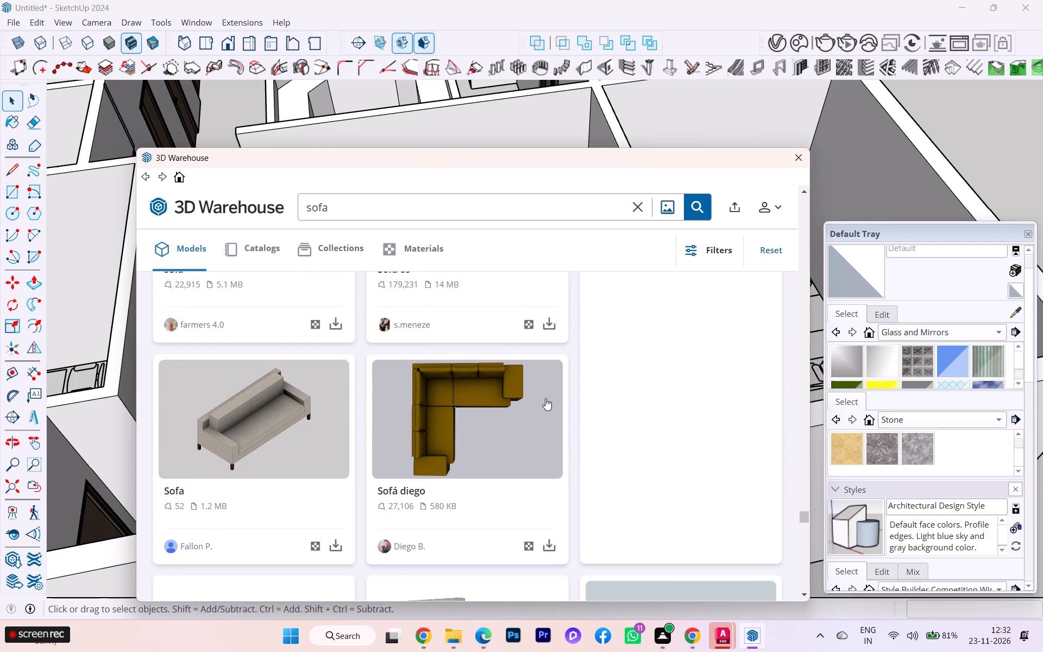
scroll(545, 398, "down", 1)
scroll(545, 398, "up", 1)
scroll(545, 398, "down", 2)
scroll(545, 398, "up", 2)
scroll(545, 398, "down", 4)
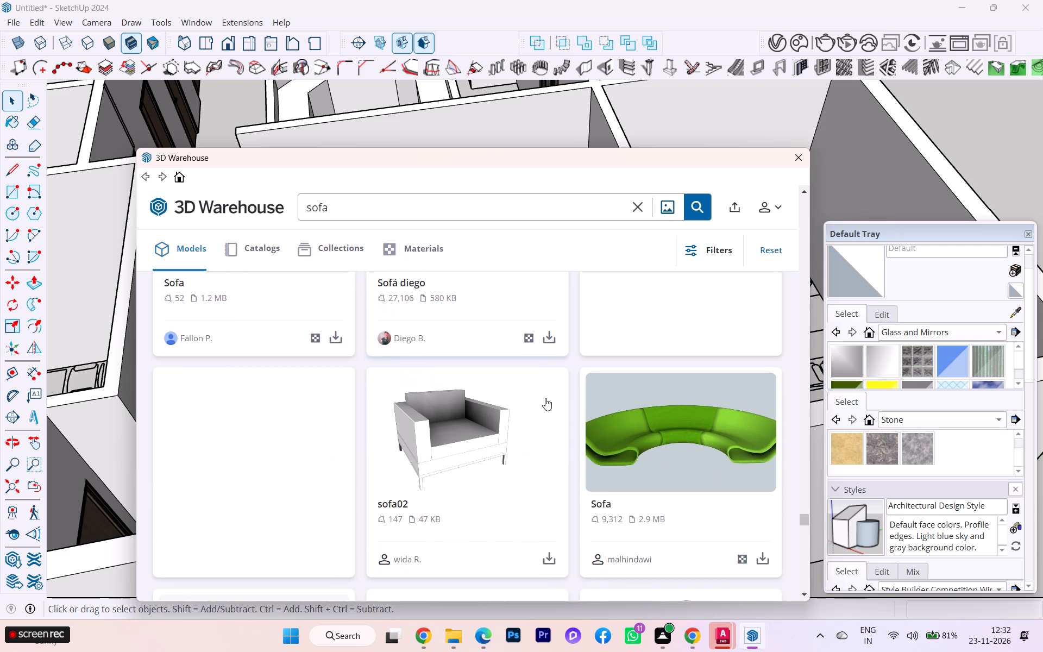
scroll(545, 398, "down", 2)
scroll(545, 398, "up", 1)
scroll(545, 398, "down", 6)
scroll(545, 398, "up", 1)
scroll(545, 398, "down", 5)
scroll(545, 398, "up", 1)
scroll(545, 398, "down", 3)
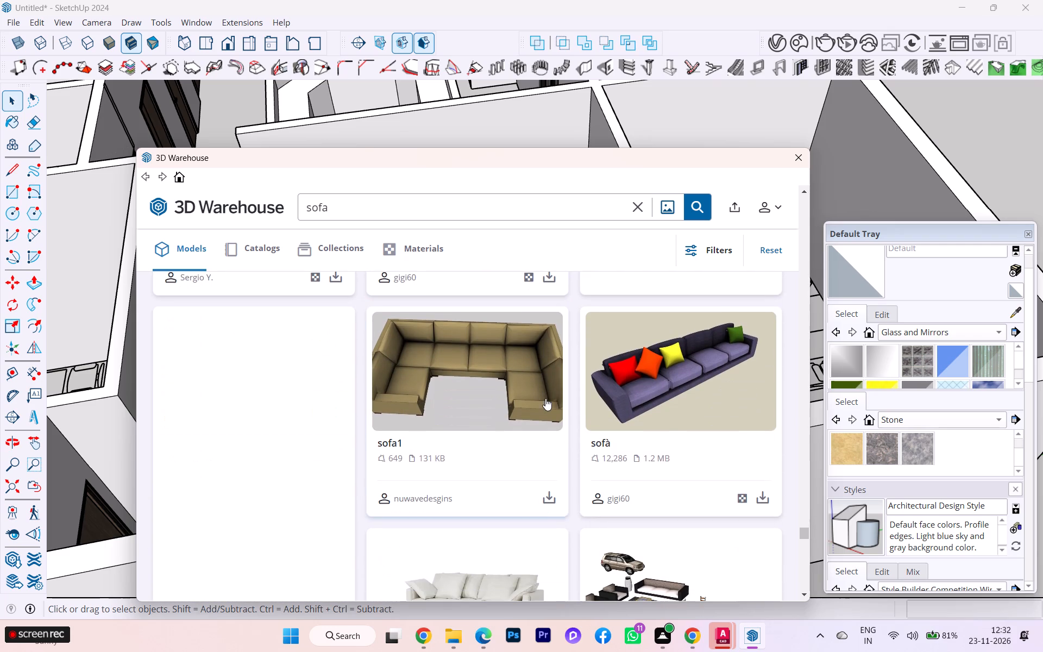
scroll(545, 398, "down", 3)
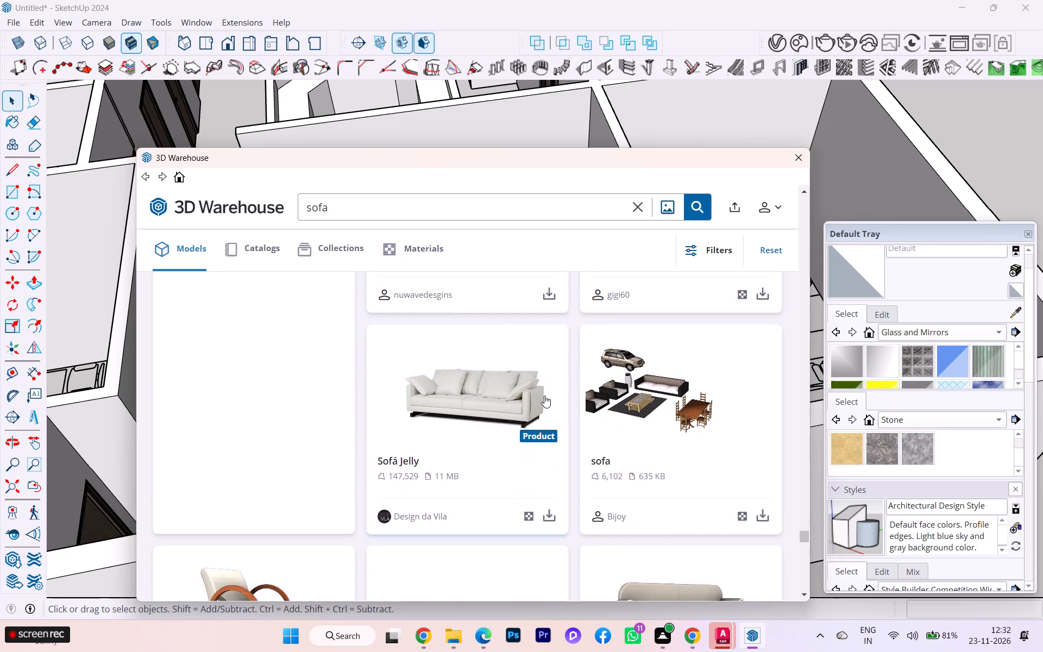
scroll(544, 396, "down", 5)
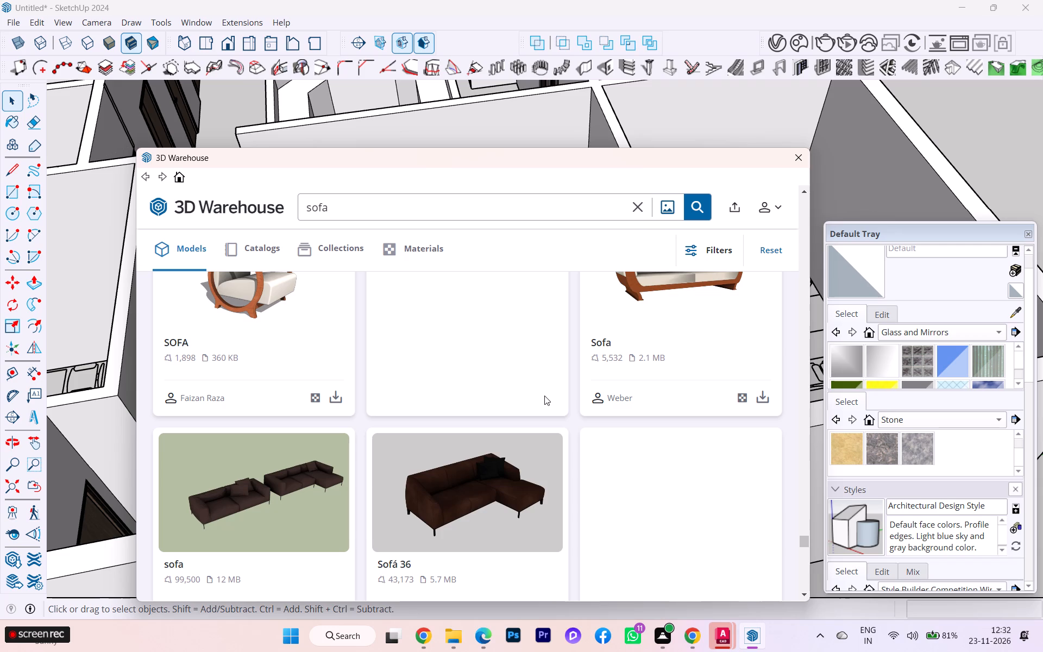
scroll(544, 396, "down", 2)
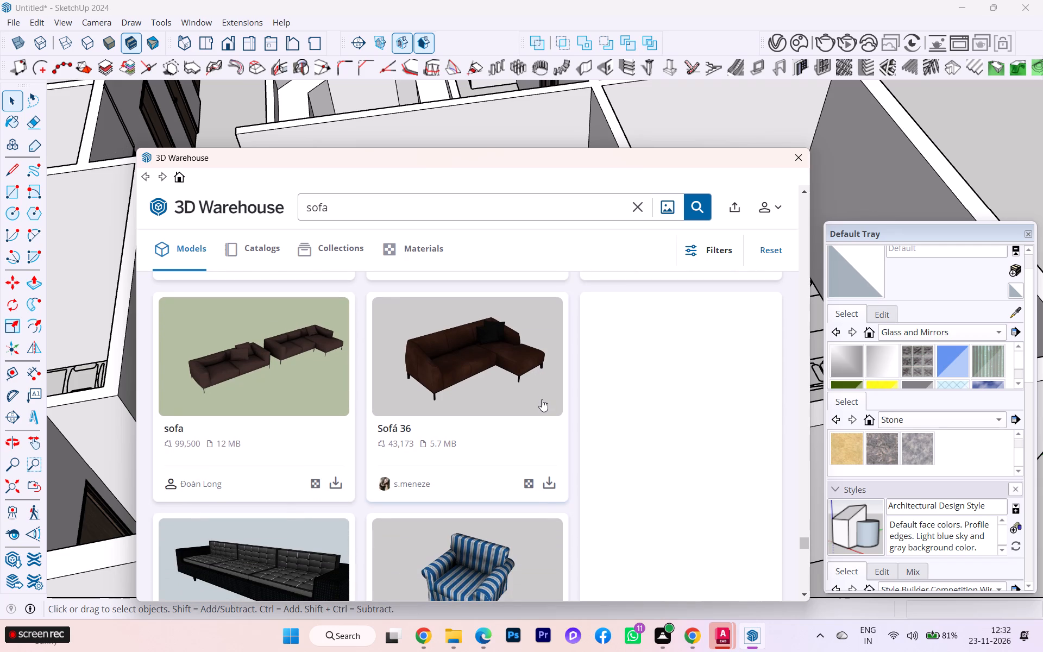
scroll(541, 400, "down", 1)
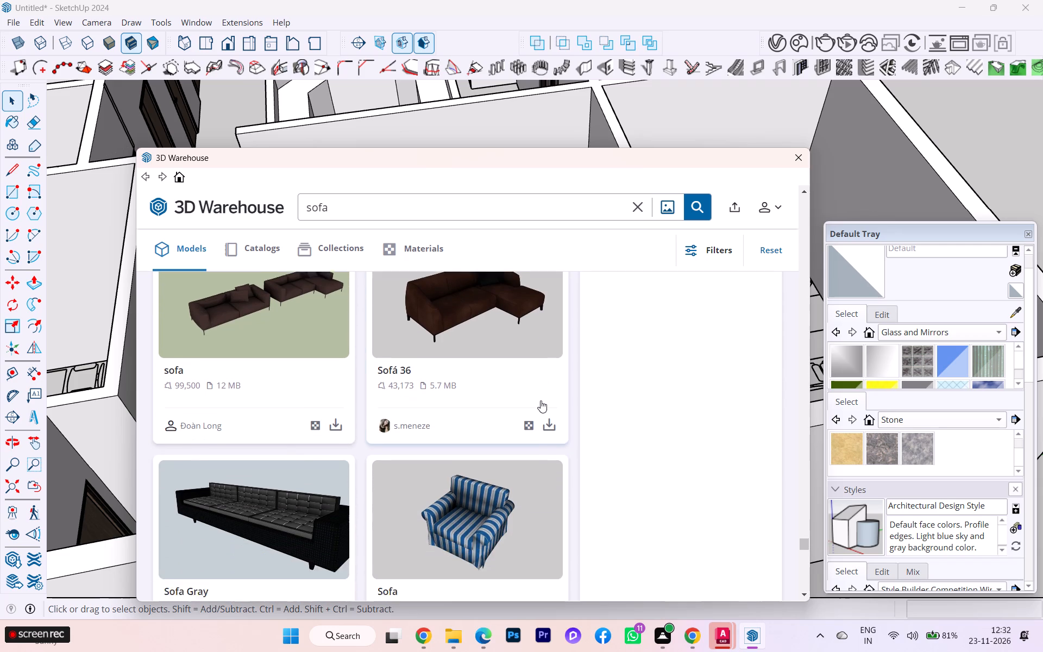
scroll(541, 400, "down", 5)
scroll(672, 408, "down", 1)
scroll(673, 409, "up", 4)
scroll(673, 409, "down", 1)
scroll(673, 409, "up", 2)
scroll(673, 409, "down", 1)
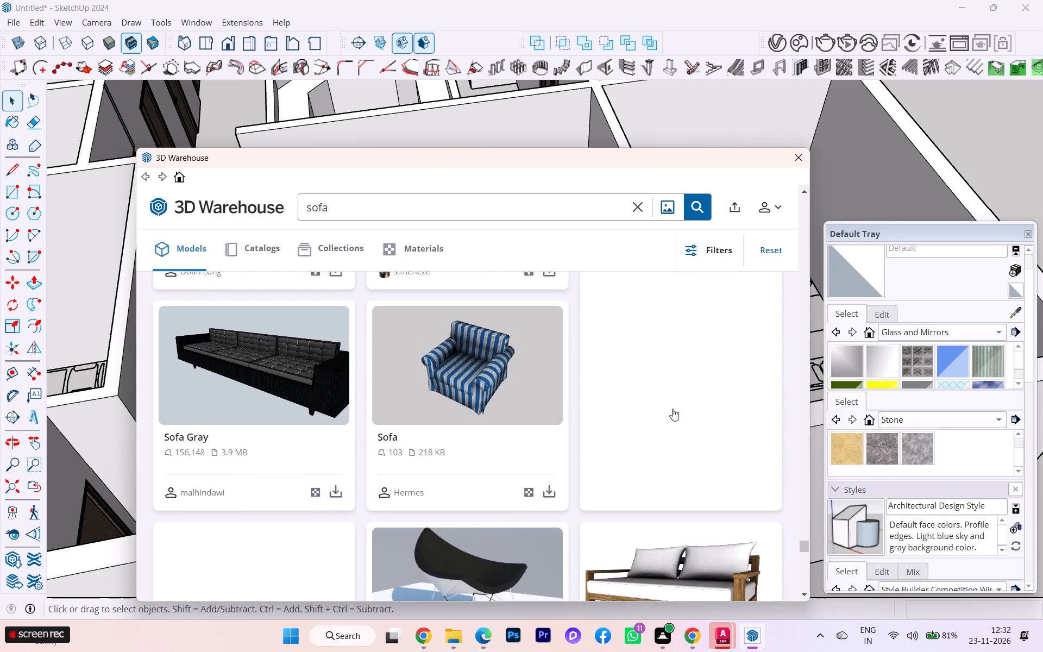
scroll(680, 447, "down", 12)
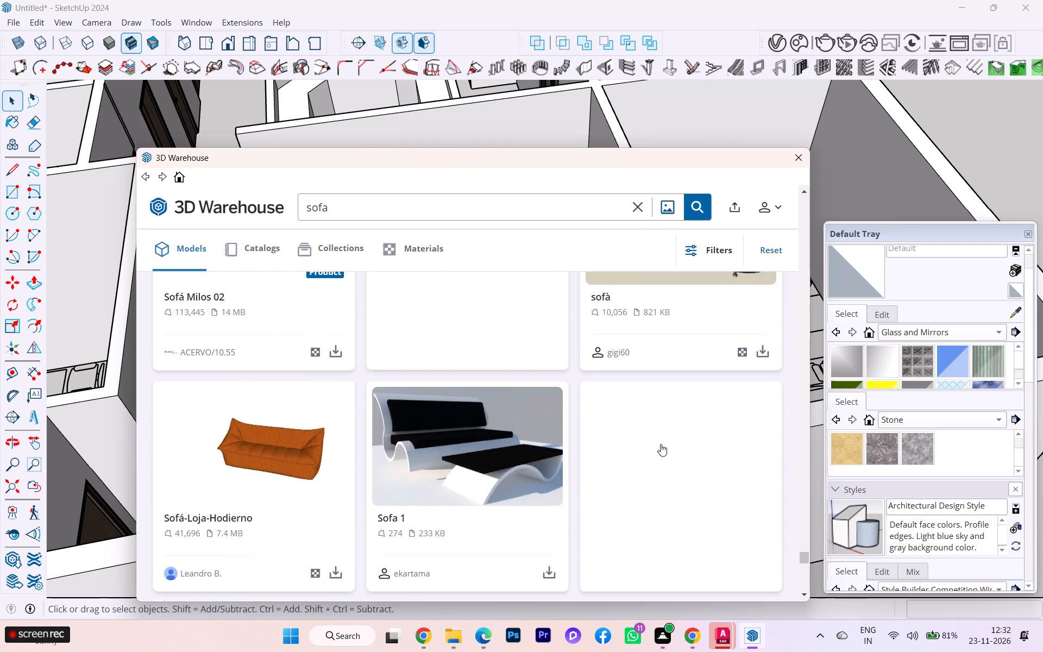
scroll(661, 444, "up", 4)
scroll(661, 444, "down", 4)
Continue examining the 3D Warehouse sofa results for a sofa or set whose shape suits the waiting area's seat outlines.
scroll(661, 444, "down", 8)
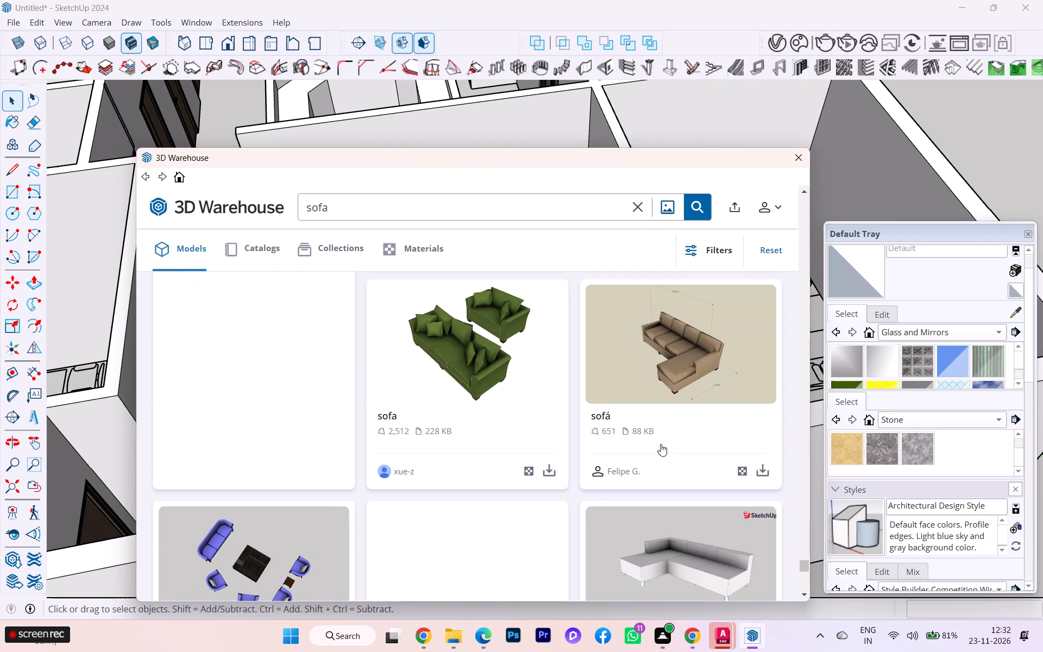
scroll(661, 444, "down", 5)
scroll(659, 444, "up", 1)
scroll(659, 444, "down", 3)
scroll(659, 445, "up", 2)
scroll(659, 445, "down", 2)
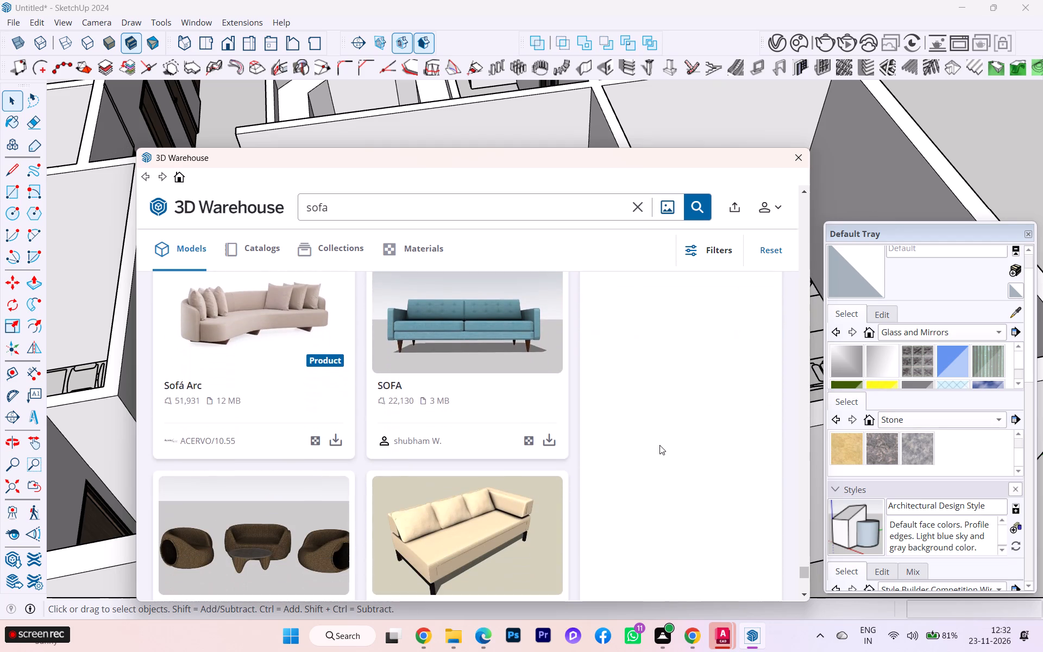
scroll(659, 445, "down", 6)
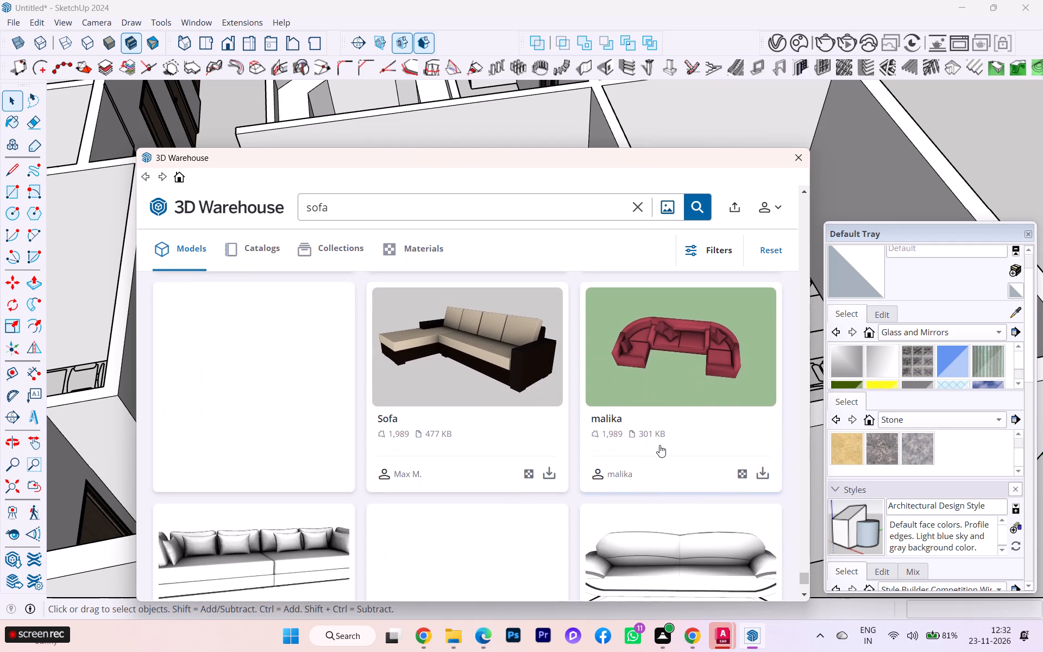
scroll(659, 445, "down", 4)
scroll(659, 445, "up", 1)
scroll(659, 445, "down", 3)
scroll(659, 445, "up", 1)
scroll(659, 445, "down", 5)
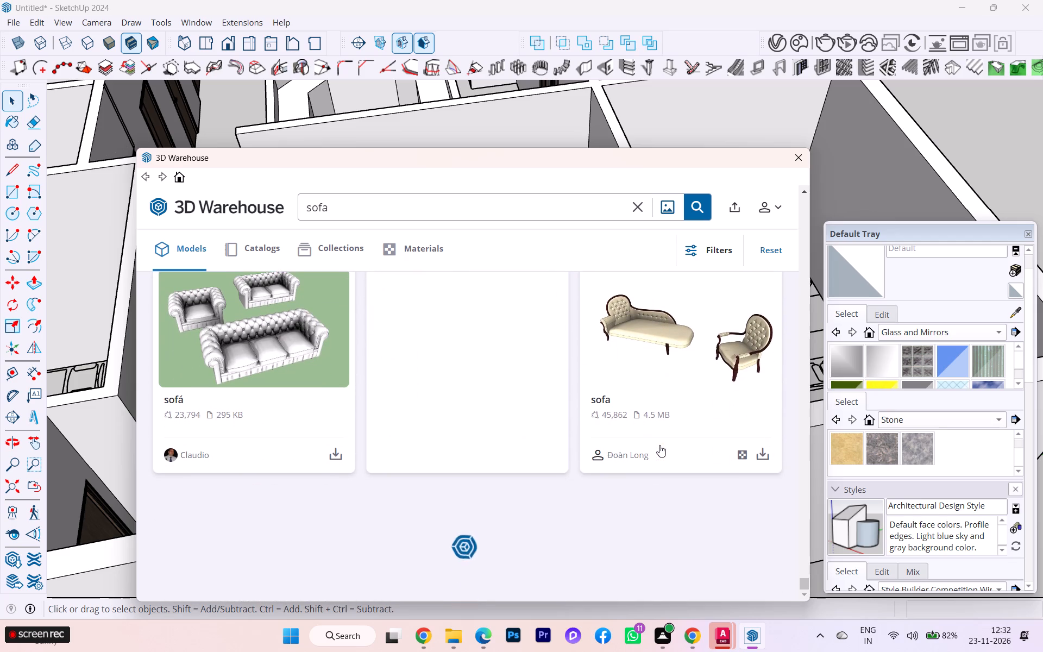
scroll(659, 445, "up", 1)
scroll(659, 445, "down", 11)
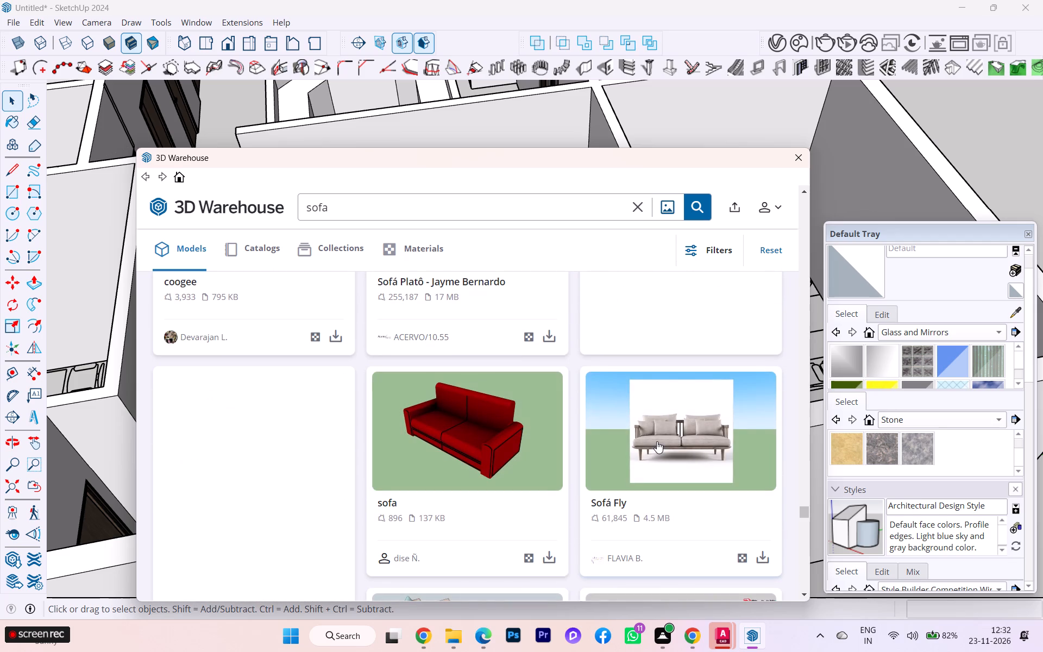
scroll(655, 442, "up", 5)
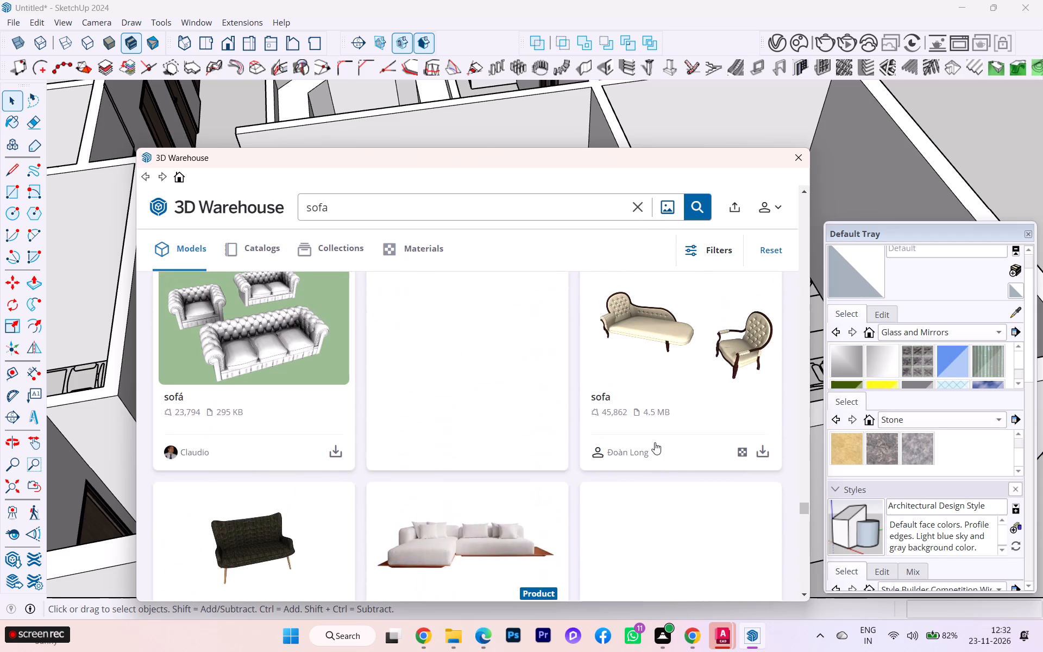
scroll(655, 442, "up", 2)
scroll(655, 442, "down", 1)
scroll(655, 442, "up", 2)
scroll(655, 442, "down", 2)
scroll(655, 442, "up", 1)
scroll(655, 442, "down", 5)
scroll(655, 442, "up", 1)
scroll(655, 442, "down", 1)
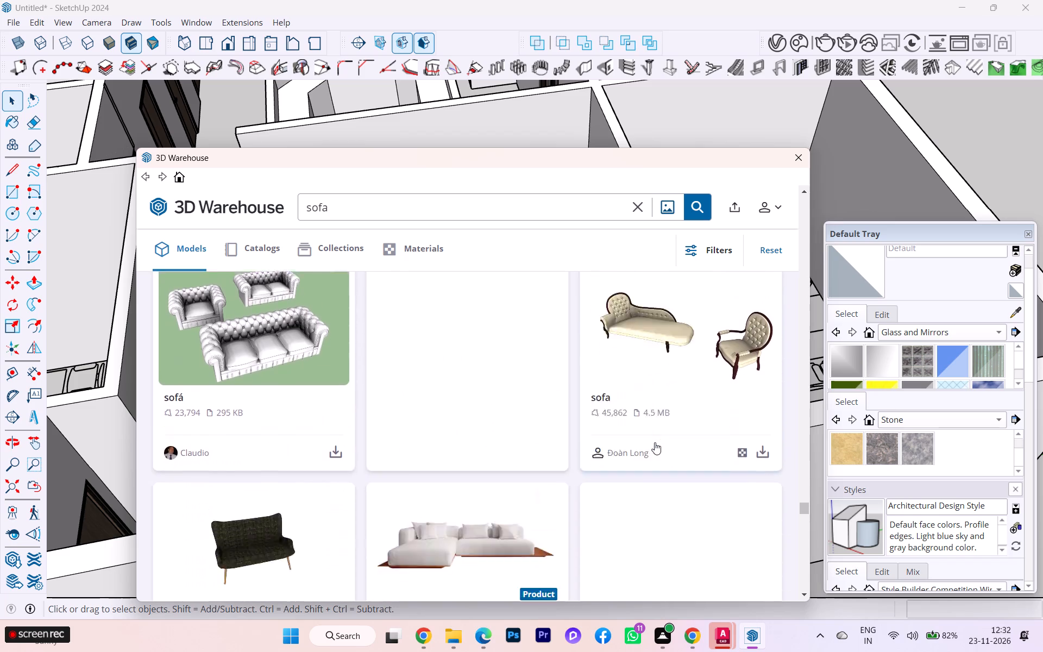
scroll(652, 443, "down", 6)
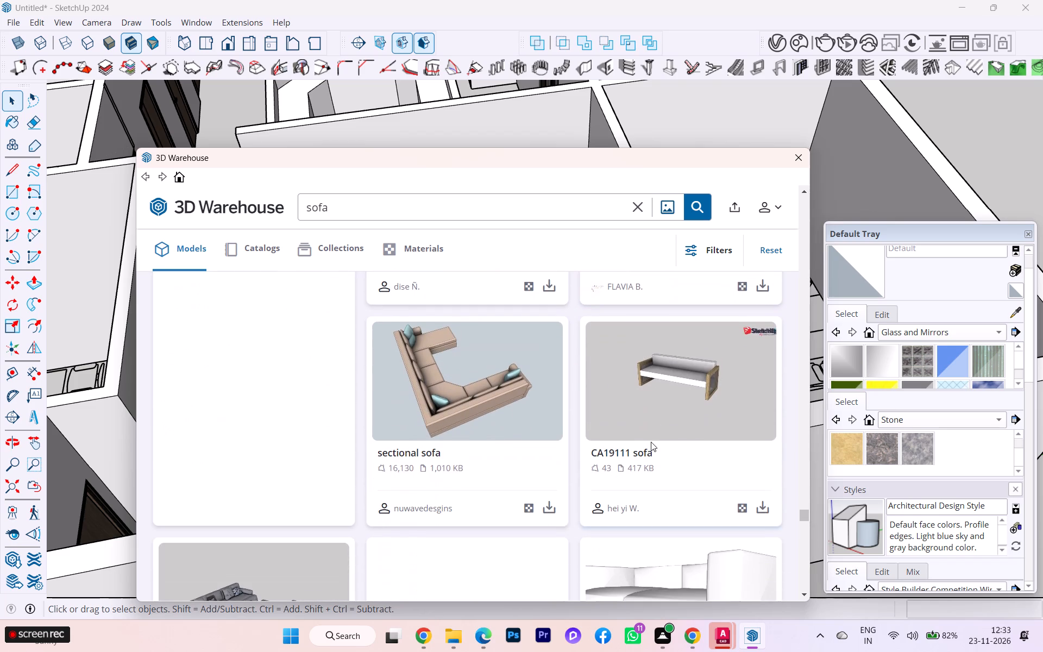
scroll(651, 442, "down", 1)
scroll(651, 442, "up", 2)
scroll(651, 442, "down", 6)
scroll(651, 441, "up", 2)
scroll(651, 441, "down", 1)
scroll(651, 441, "up", 1)
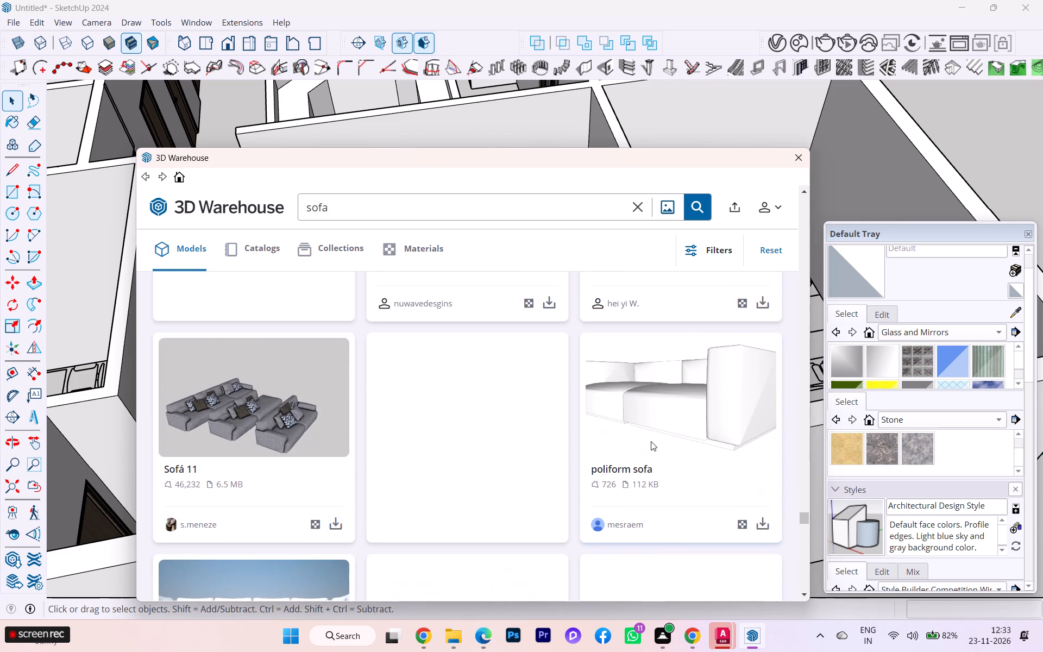
scroll(651, 441, "down", 2)
scroll(651, 441, "up", 1)
scroll(651, 441, "down", 6)
scroll(651, 441, "up", 2)
scroll(651, 441, "down", 2)
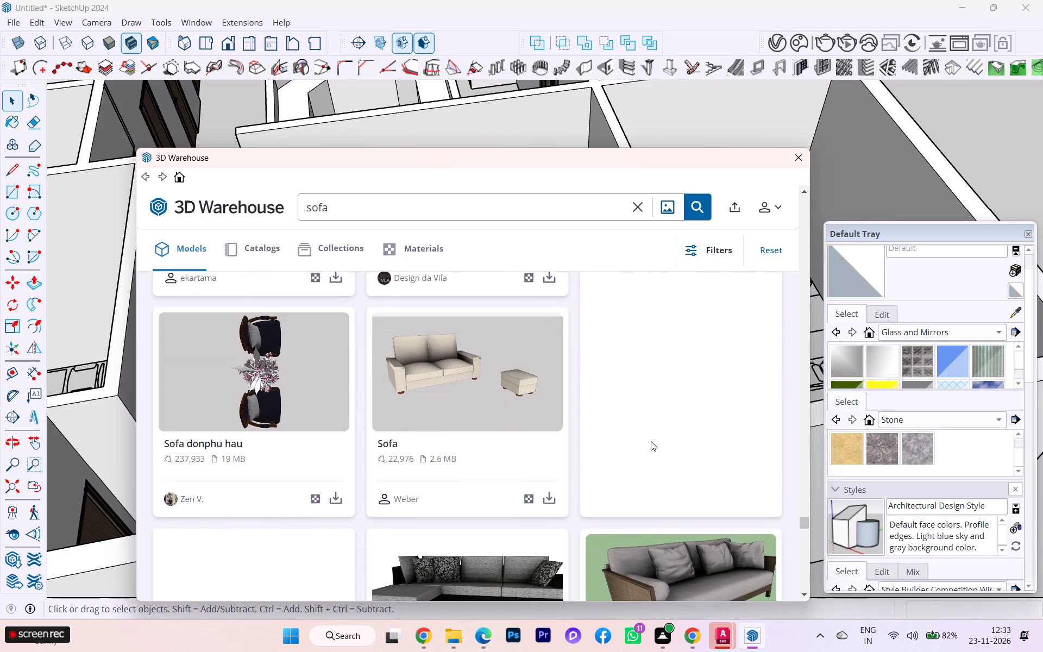
scroll(651, 441, "down", 8)
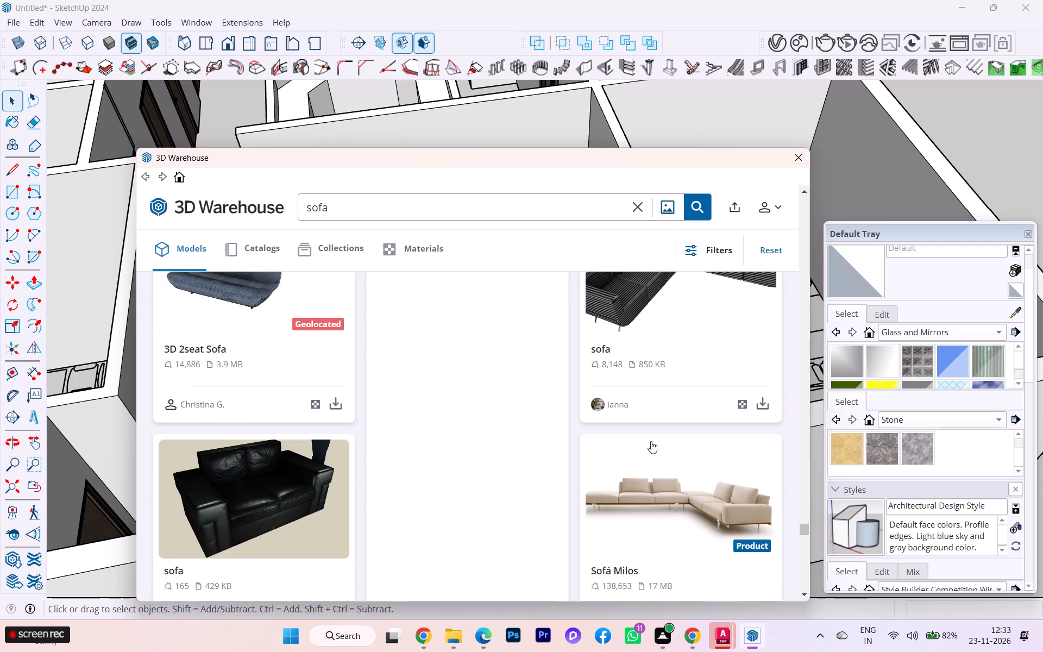
scroll(651, 441, "down", 4)
scroll(651, 441, "up", 2)
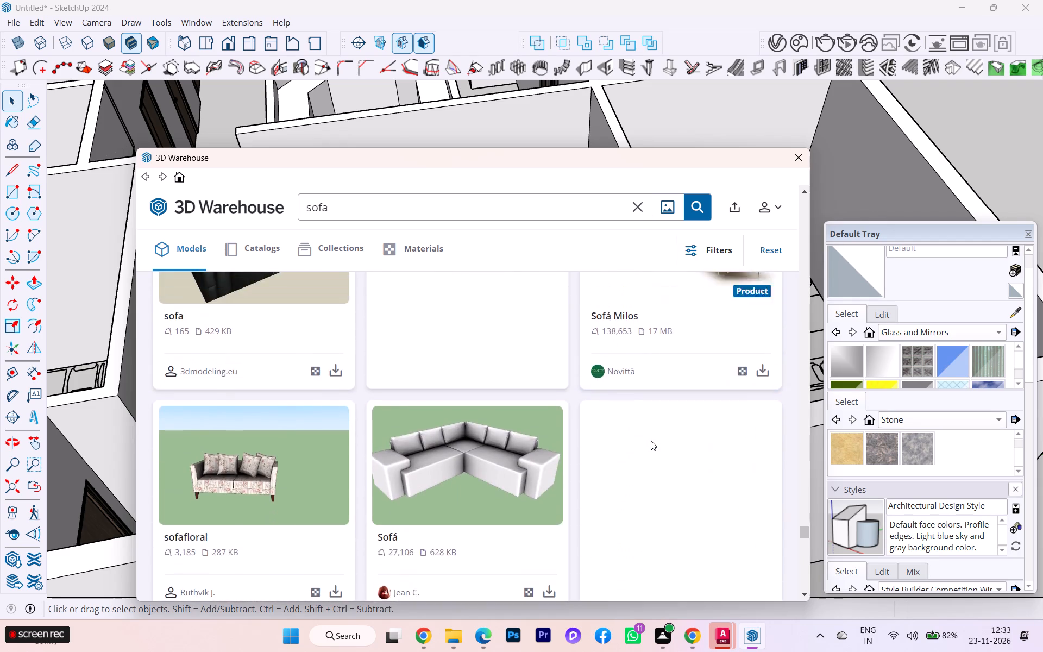
scroll(651, 441, "up", 1)
scroll(651, 441, "down", 6)
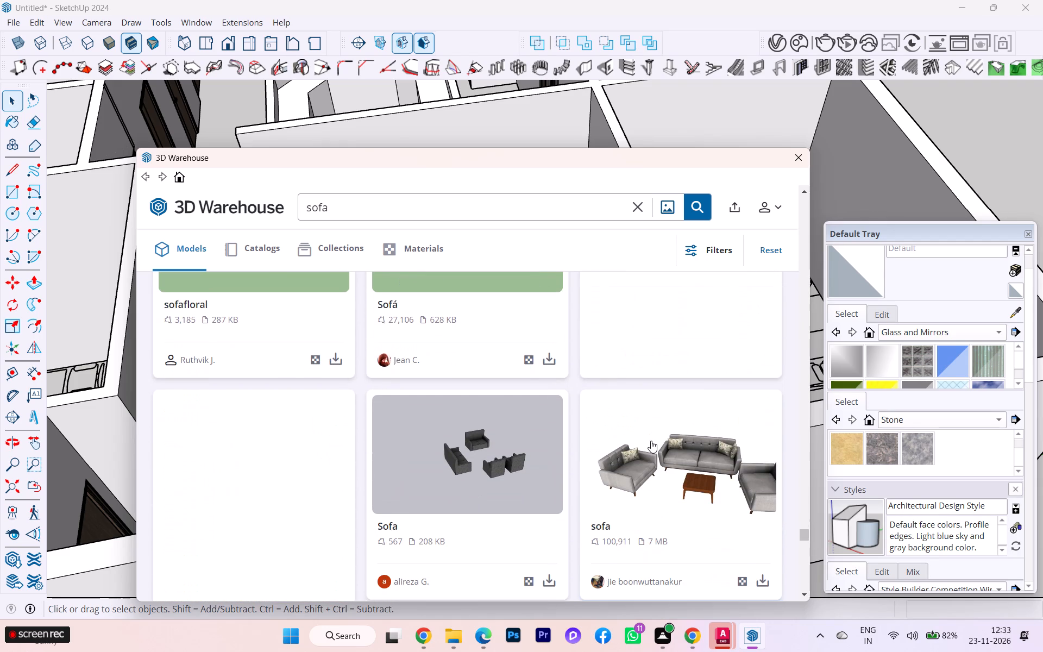
scroll(651, 441, "down", 3)
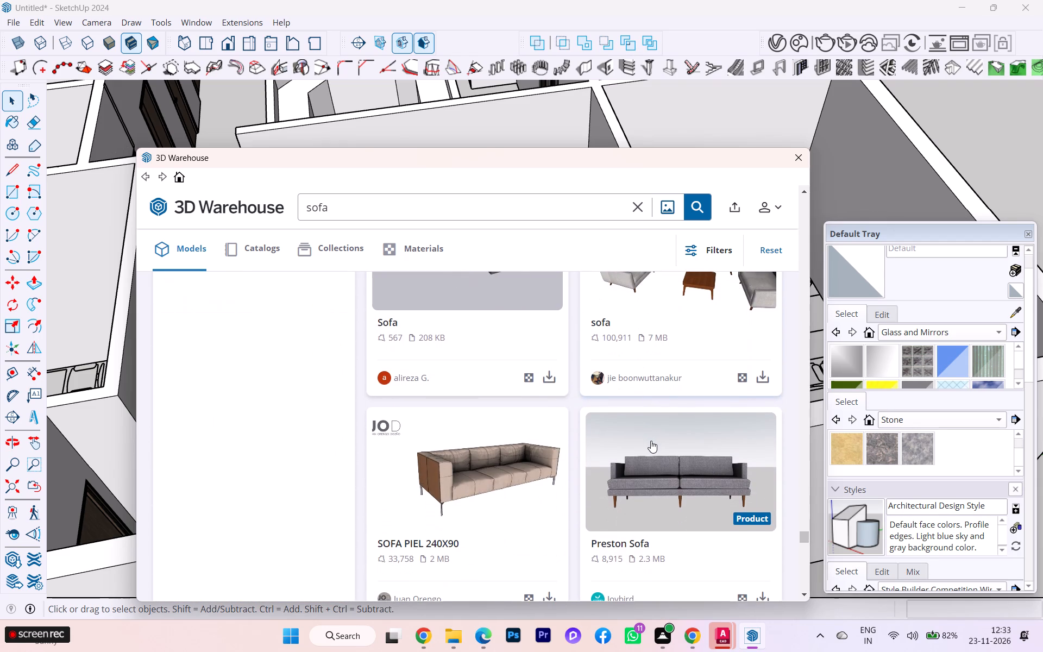
scroll(651, 441, "down", 7)
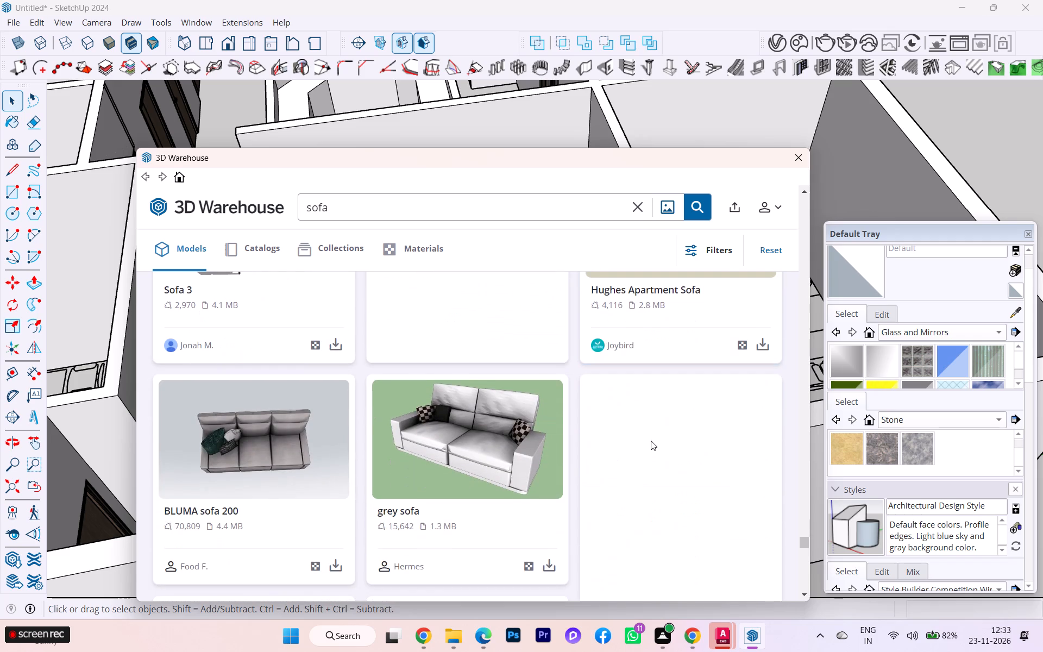
scroll(651, 441, "up", 2)
scroll(651, 441, "down", 1)
scroll(651, 441, "up", 1)
scroll(651, 441, "down", 2)
scroll(651, 441, "up", 2)
scroll(651, 441, "down", 6)
scroll(651, 441, "up", 1)
scroll(651, 441, "down", 4)
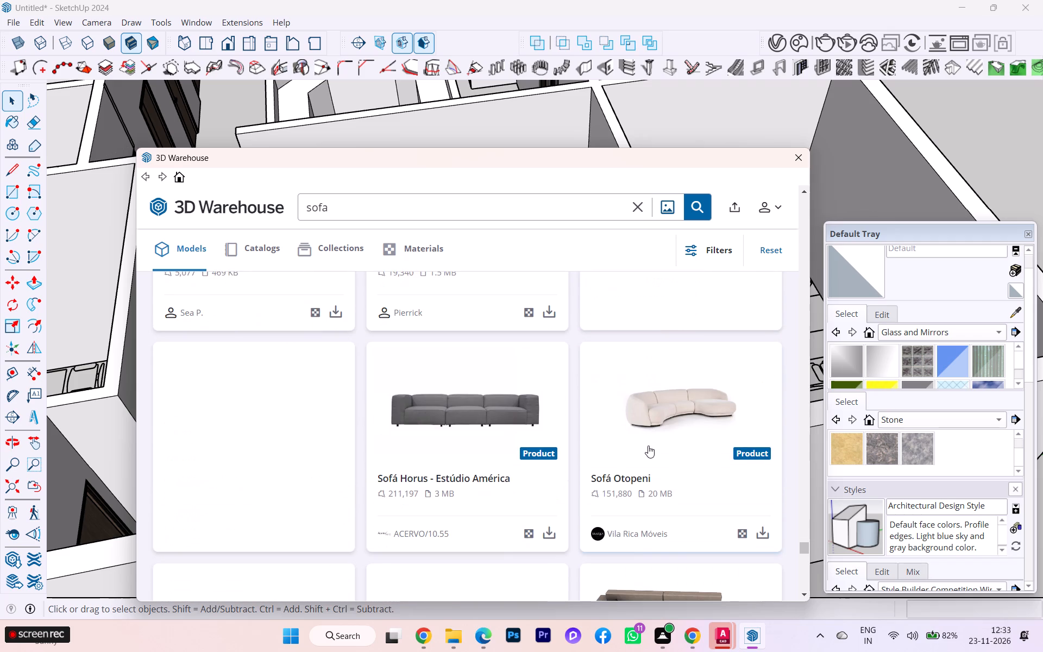
scroll(655, 443, "down", 3)
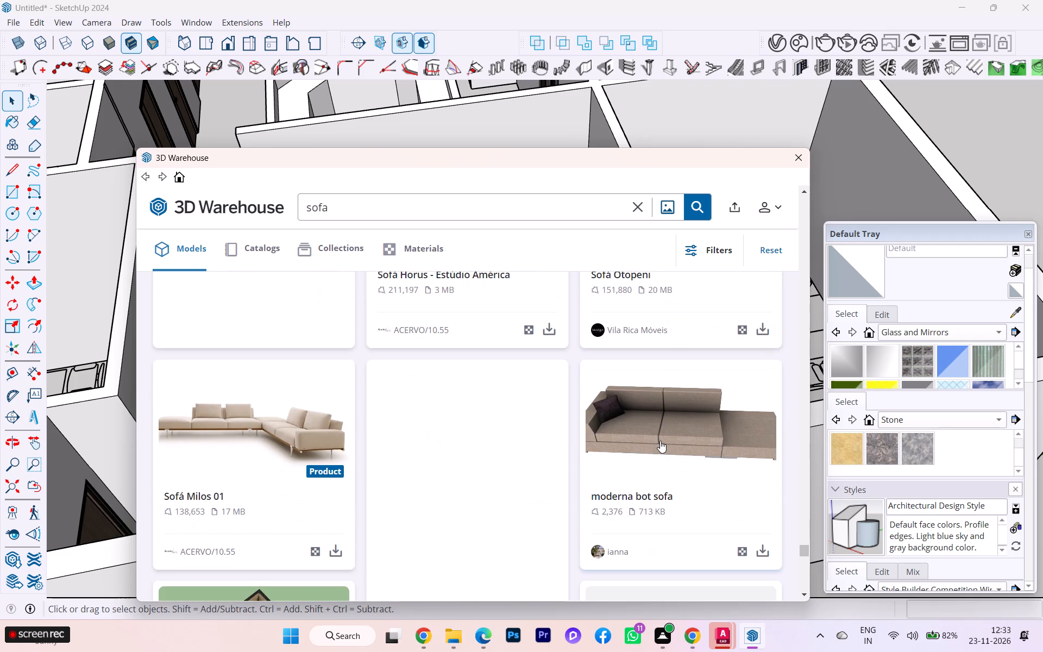
scroll(655, 446, "down", 3)
scroll(655, 446, "up", 2)
scroll(655, 446, "down", 5)
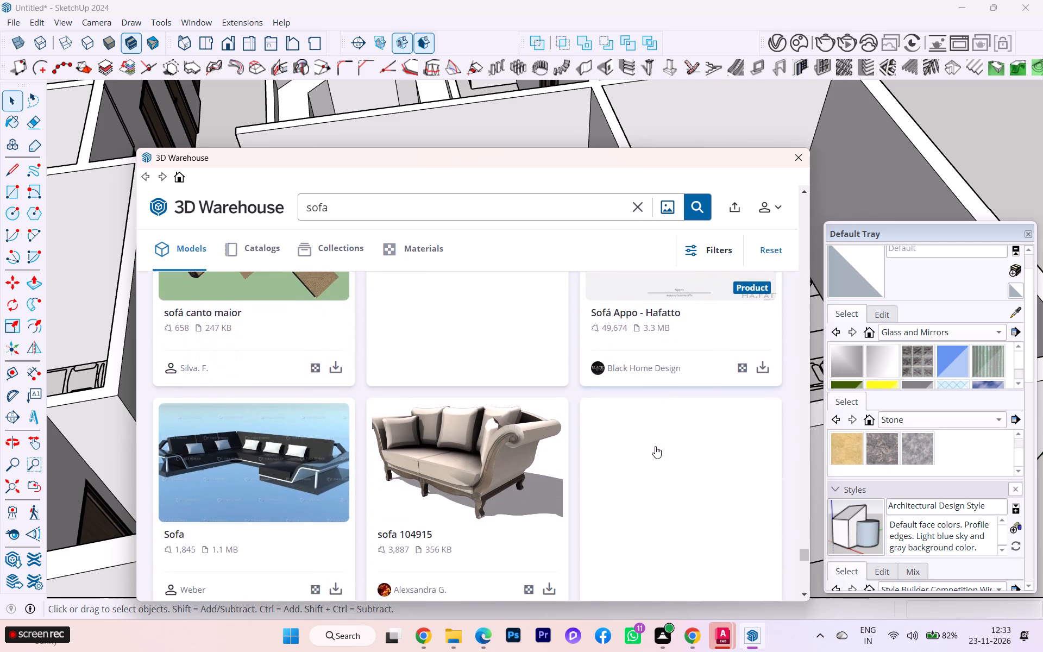
scroll(655, 446, "down", 2)
scroll(655, 446, "up", 1)
scroll(655, 446, "down", 5)
scroll(639, 444, "up", 2)
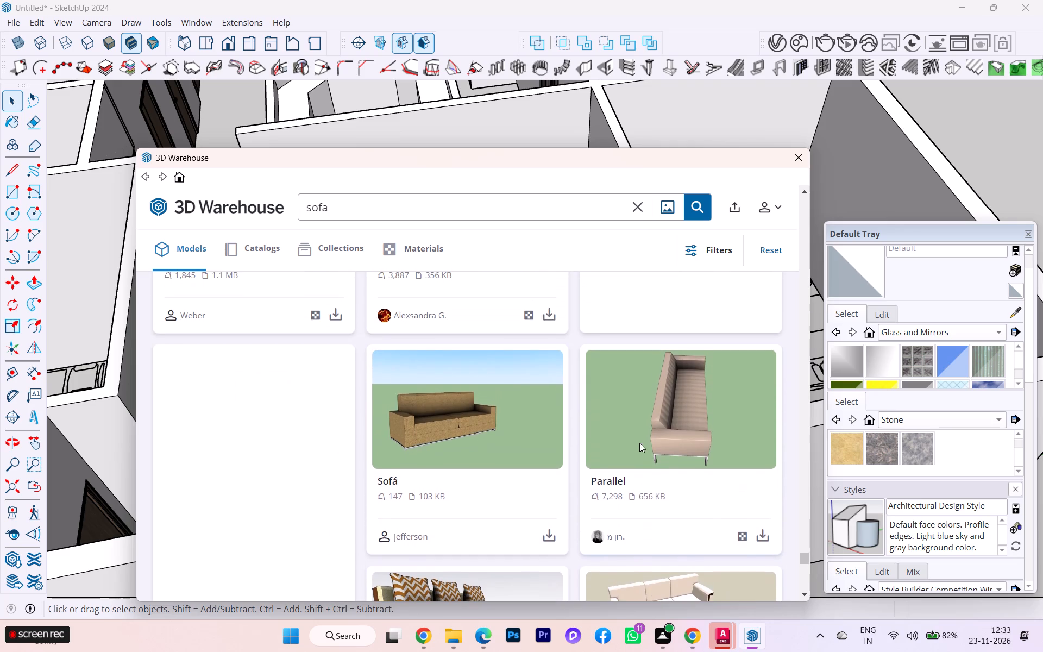
scroll(638, 440, "up", 1)
scroll(638, 440, "down", 4)
scroll(638, 440, "up", 1)
scroll(638, 440, "down", 8)
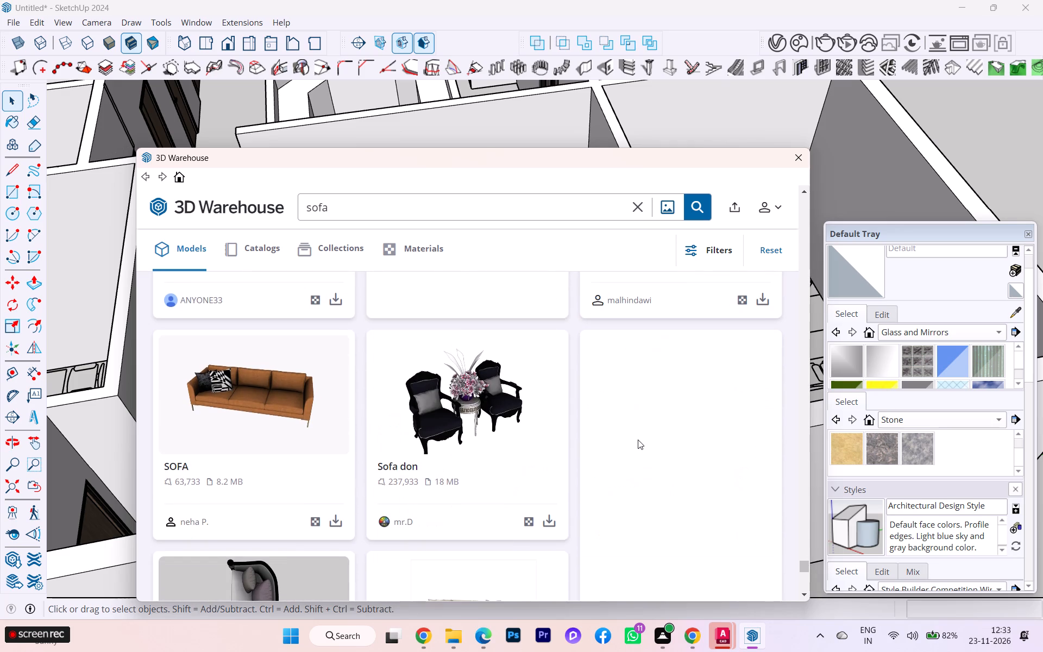
scroll(638, 440, "down", 3)
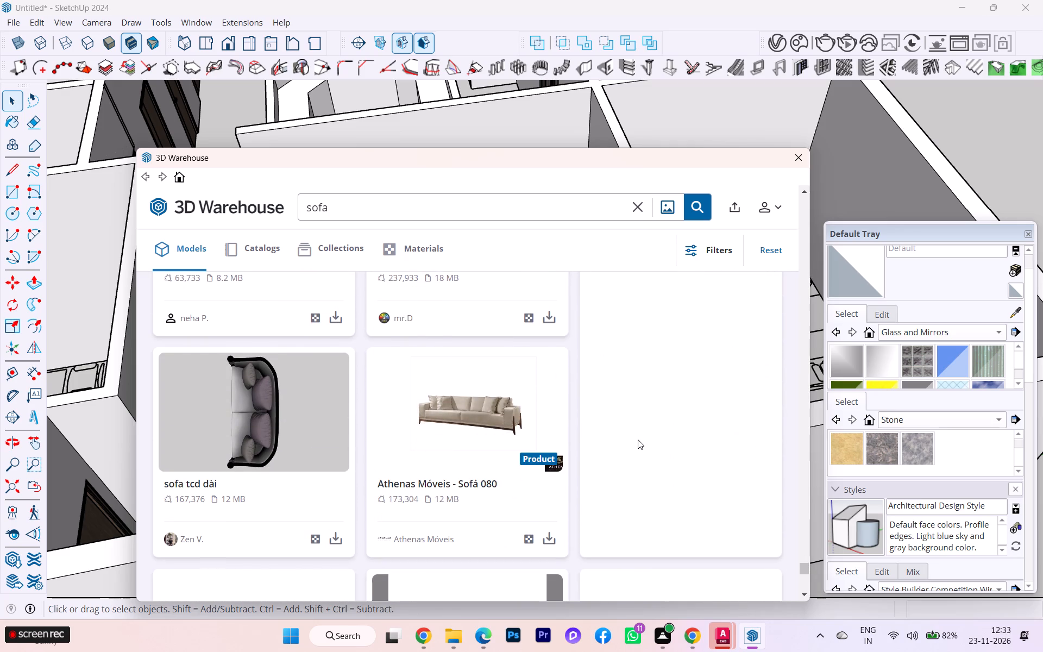
scroll(638, 440, "down", 3)
scroll(638, 440, "up", 5)
scroll(638, 440, "down", 1)
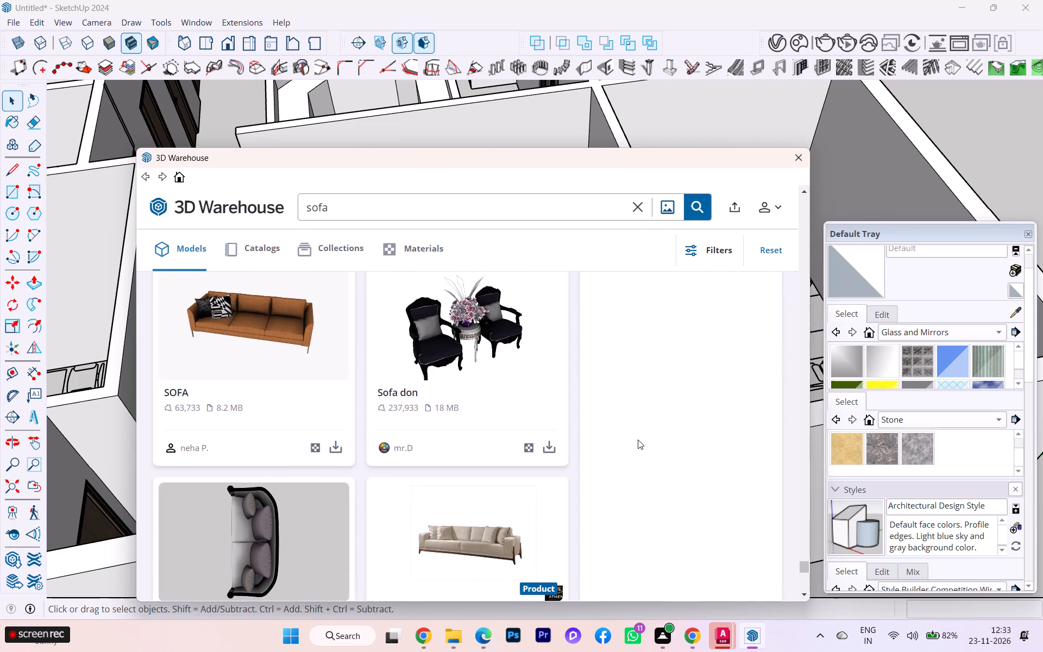
scroll(638, 440, "down", 4)
scroll(638, 440, "up", 2)
scroll(638, 440, "down", 10)
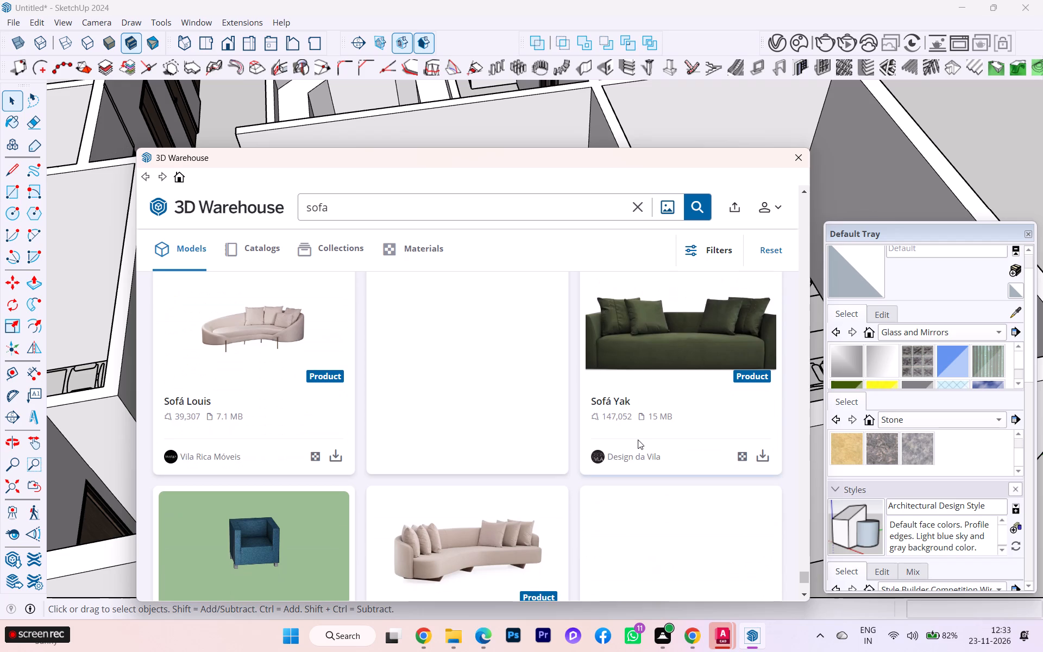
scroll(638, 440, "down", 6)
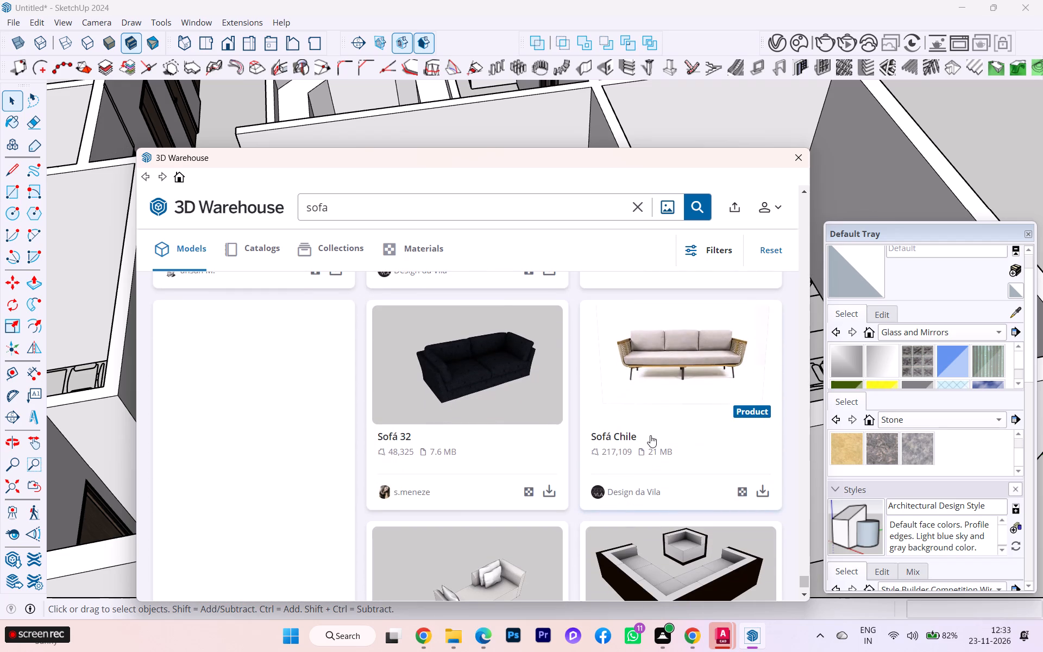
scroll(650, 436, "down", 1)
scroll(650, 436, "up", 1)
scroll(650, 436, "down", 4)
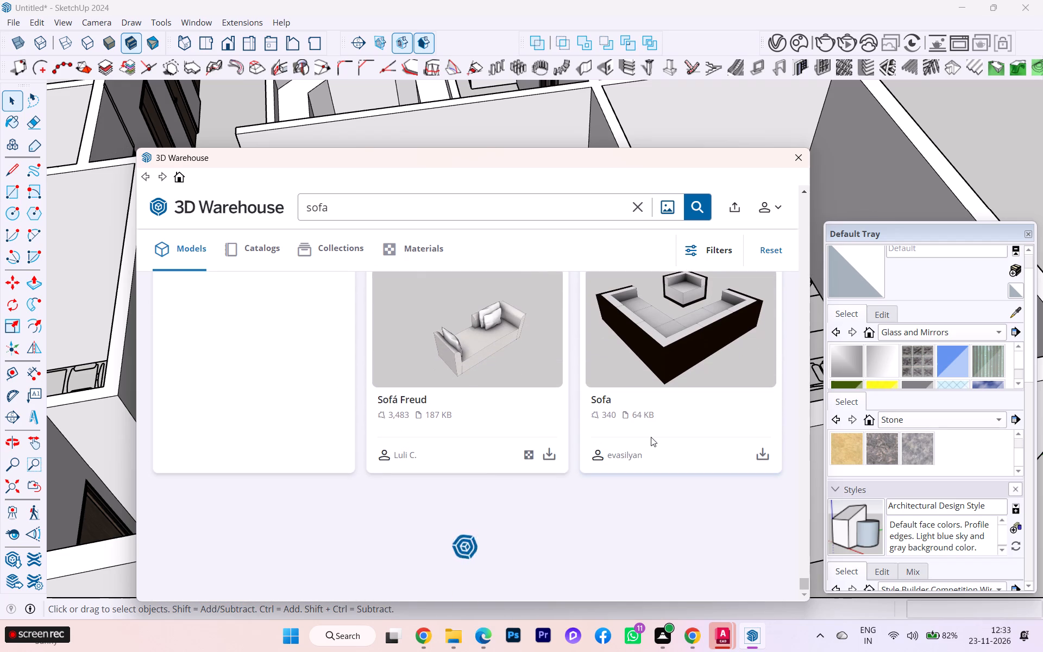
scroll(651, 437, "down", 5)
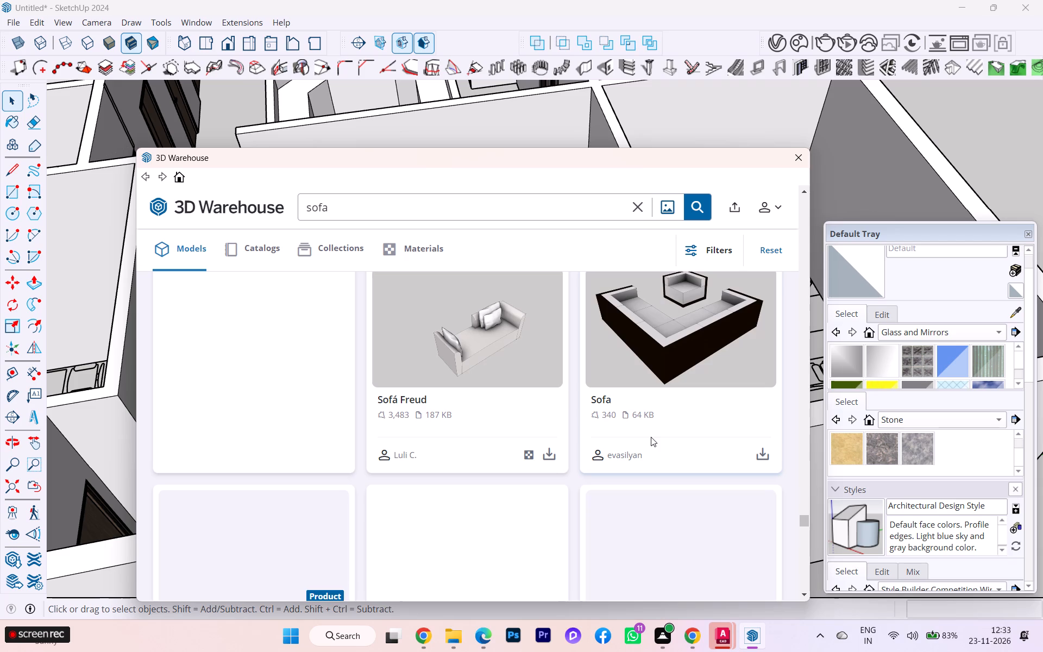
scroll(651, 437, "down", 1)
scroll(651, 437, "up", 1)
scroll(651, 437, "down", 5)
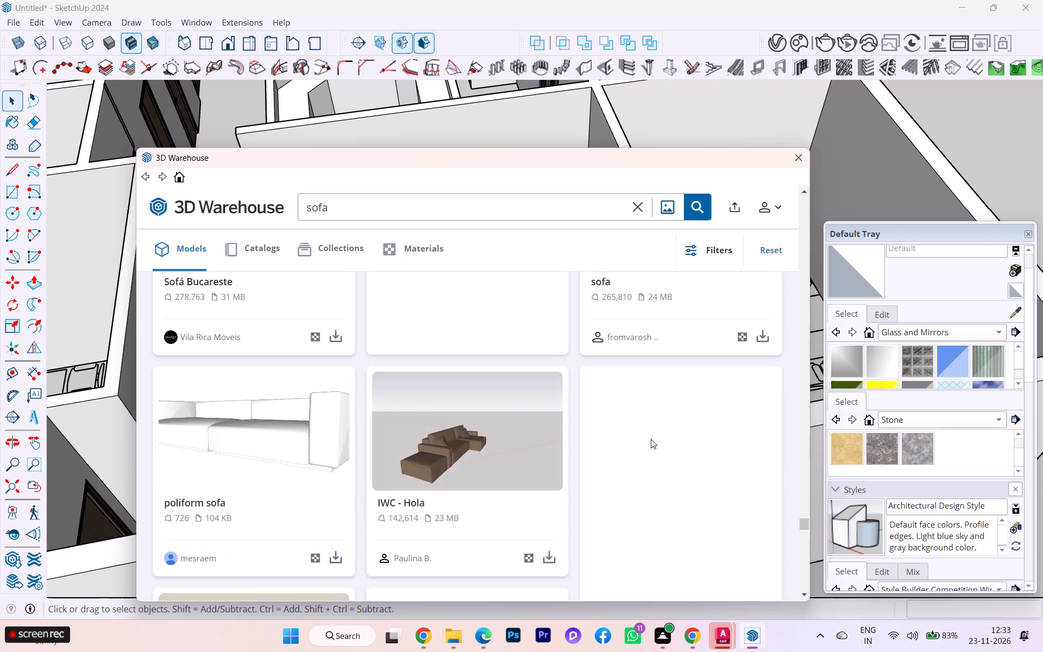
scroll(651, 439, "down", 3)
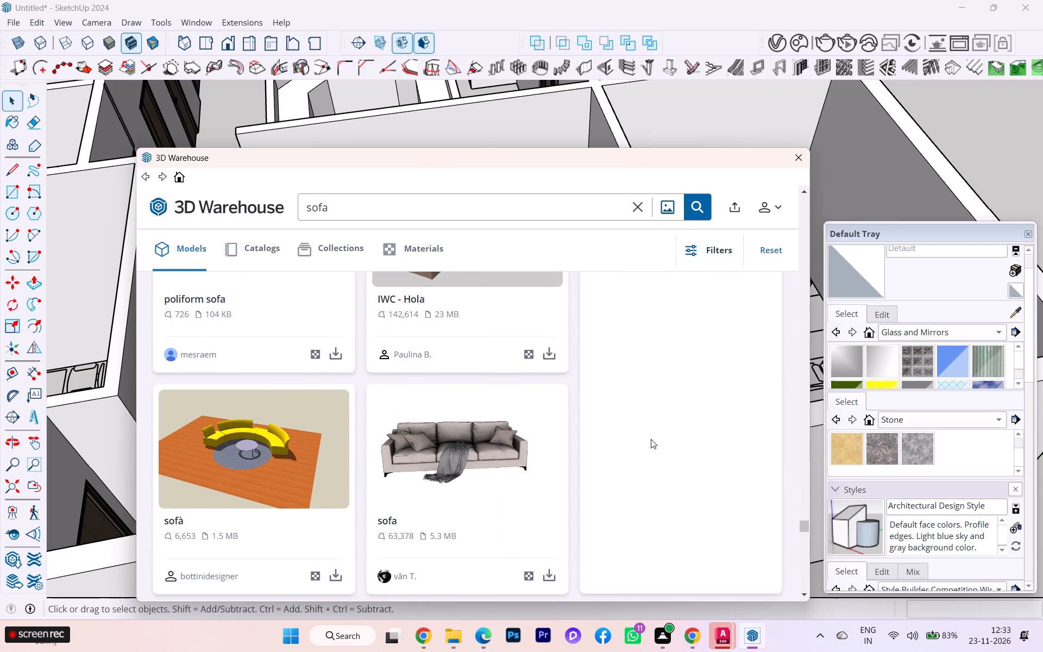
scroll(651, 439, "down", 6)
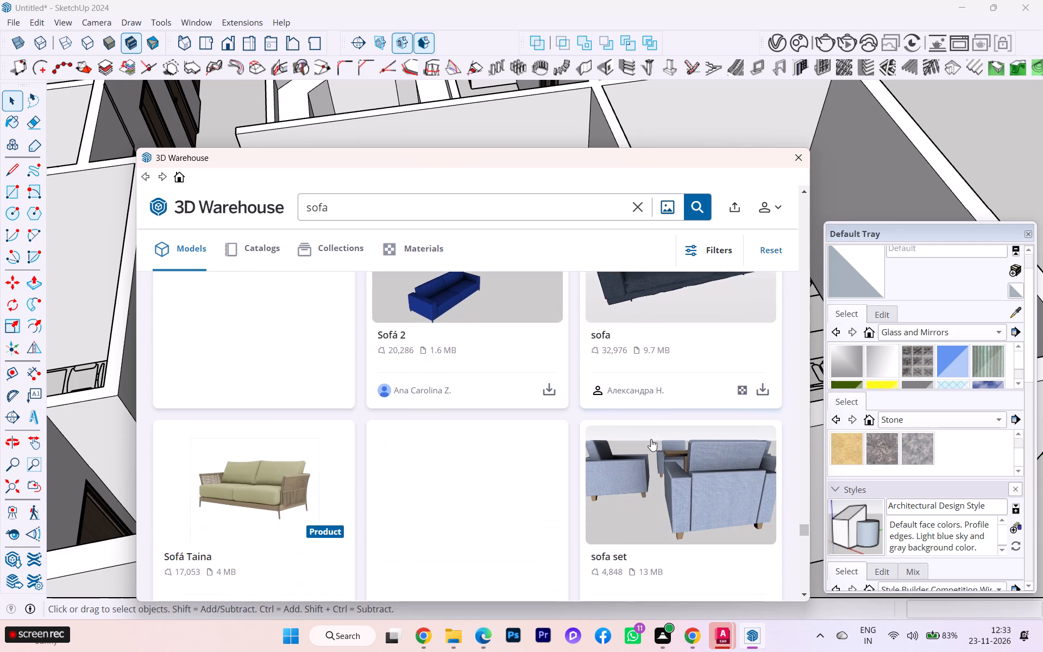
scroll(651, 439, "down", 6)
scroll(651, 439, "up", 2)
scroll(651, 439, "down", 2)
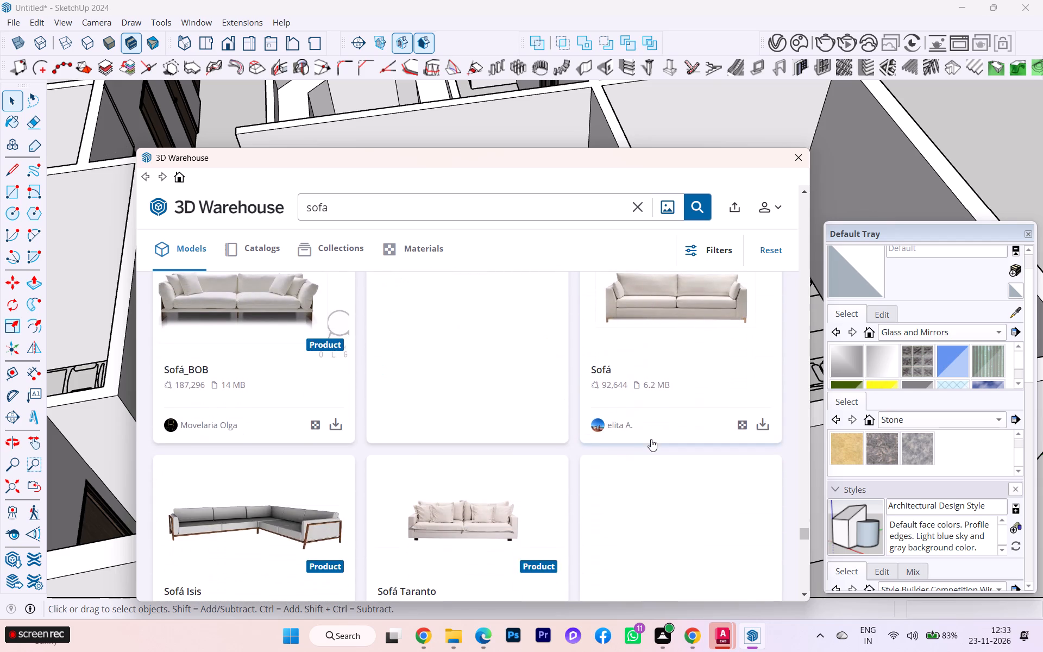
scroll(651, 439, "down", 4)
scroll(651, 439, "up", 2)
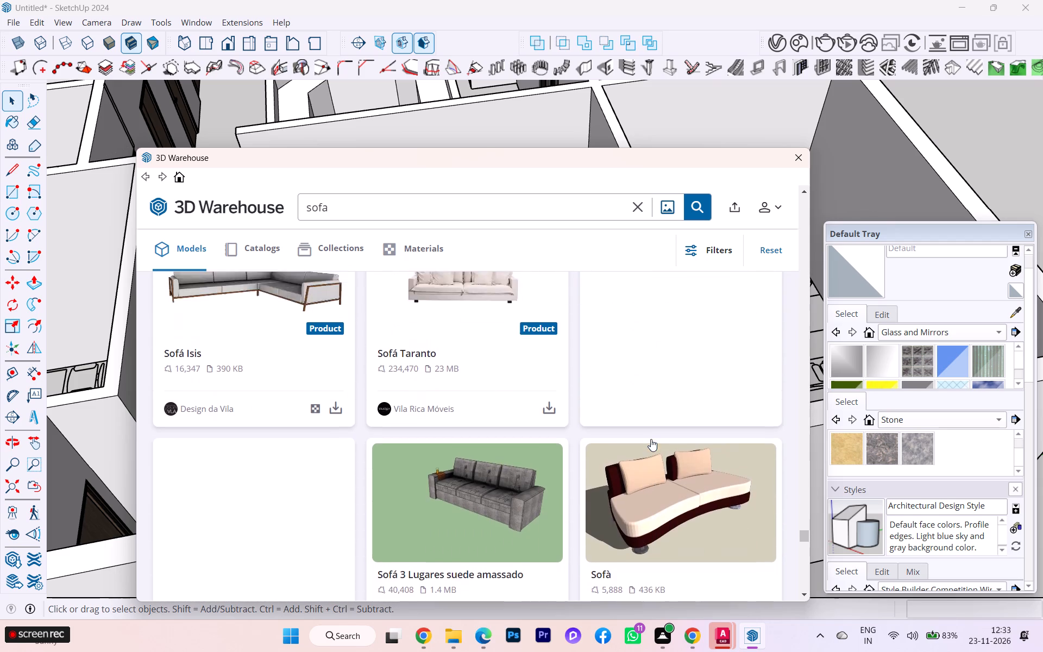
scroll(651, 439, "up", 1)
scroll(651, 439, "down", 10)
scroll(651, 439, "up", 1)
scroll(651, 439, "down", 1)
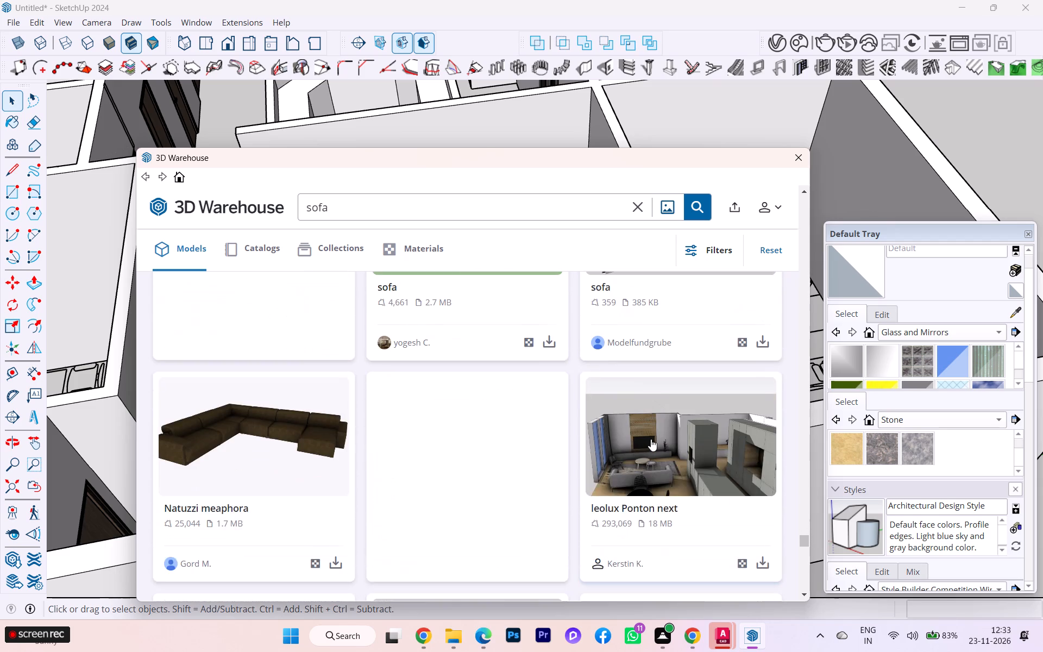
scroll(651, 439, "down", 6)
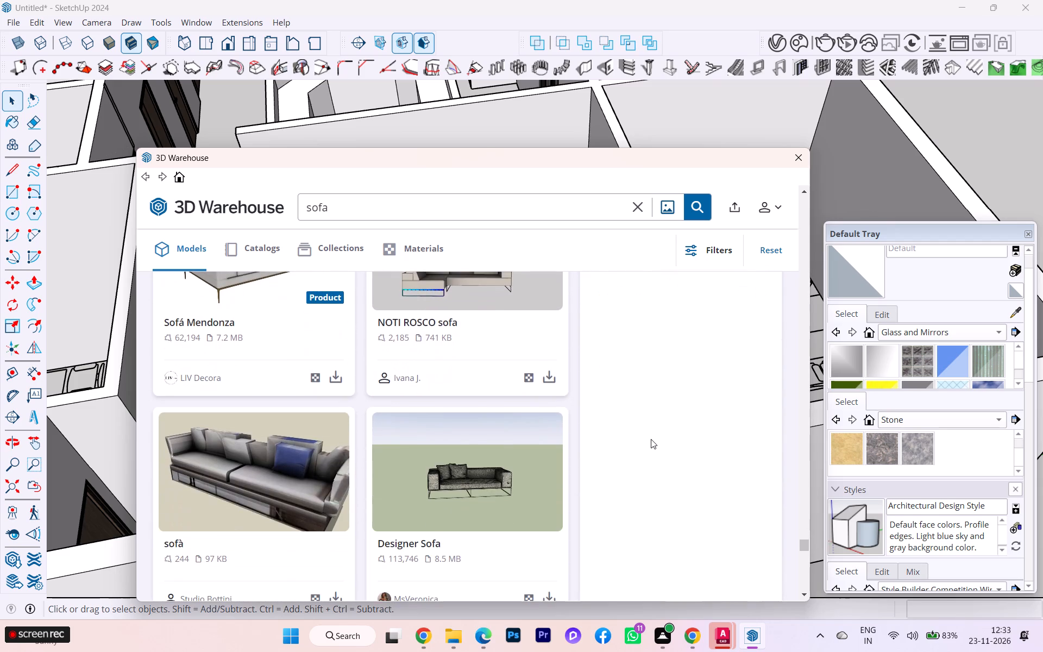
scroll(651, 439, "down", 8)
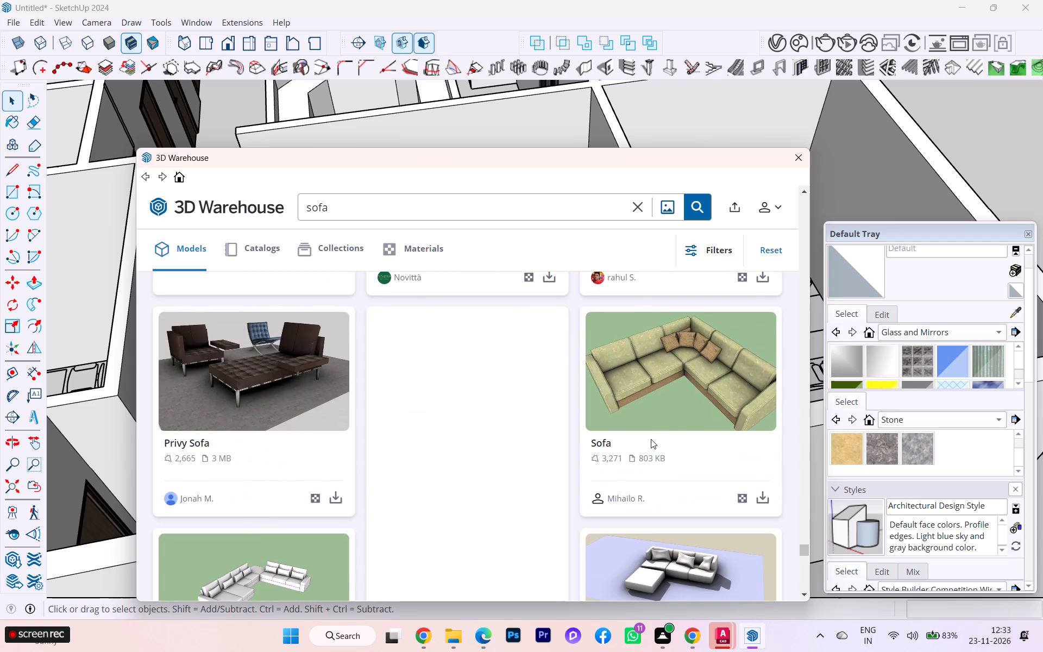
scroll(651, 439, "down", 1)
scroll(651, 439, "up", 2)
scroll(651, 439, "down", 5)
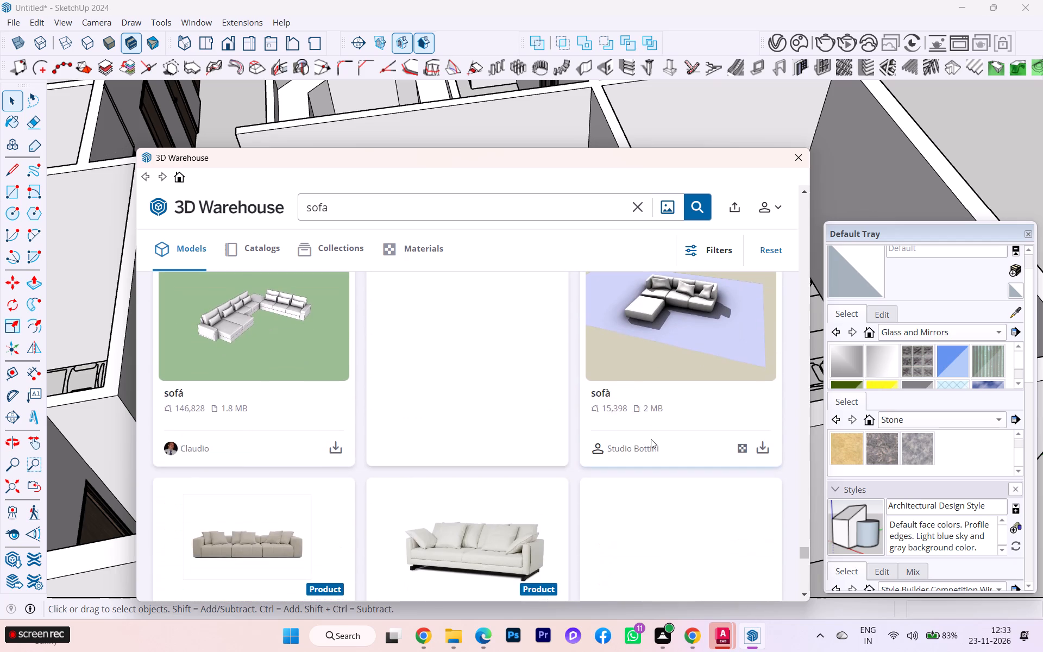
Examine more of the 3D Warehouse sofa results, down to the last loaded models, for a piece matching the waiting area's seat outlines.
scroll(651, 439, "down", 7)
scroll(651, 439, "up", 2)
scroll(651, 439, "down", 1)
scroll(651, 439, "up", 3)
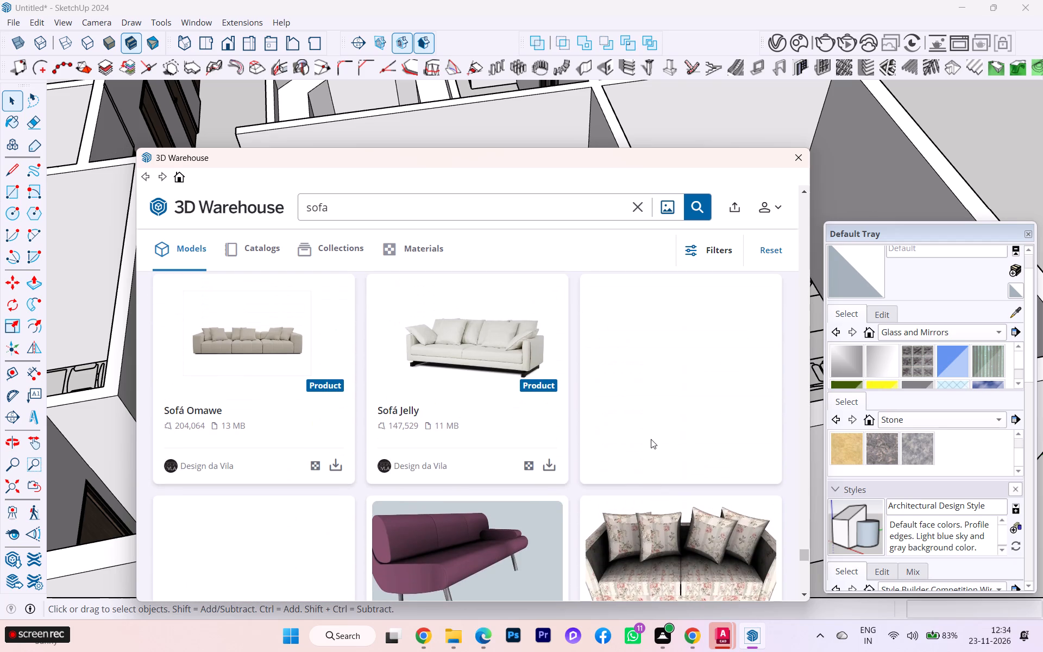
scroll(651, 439, "down", 3)
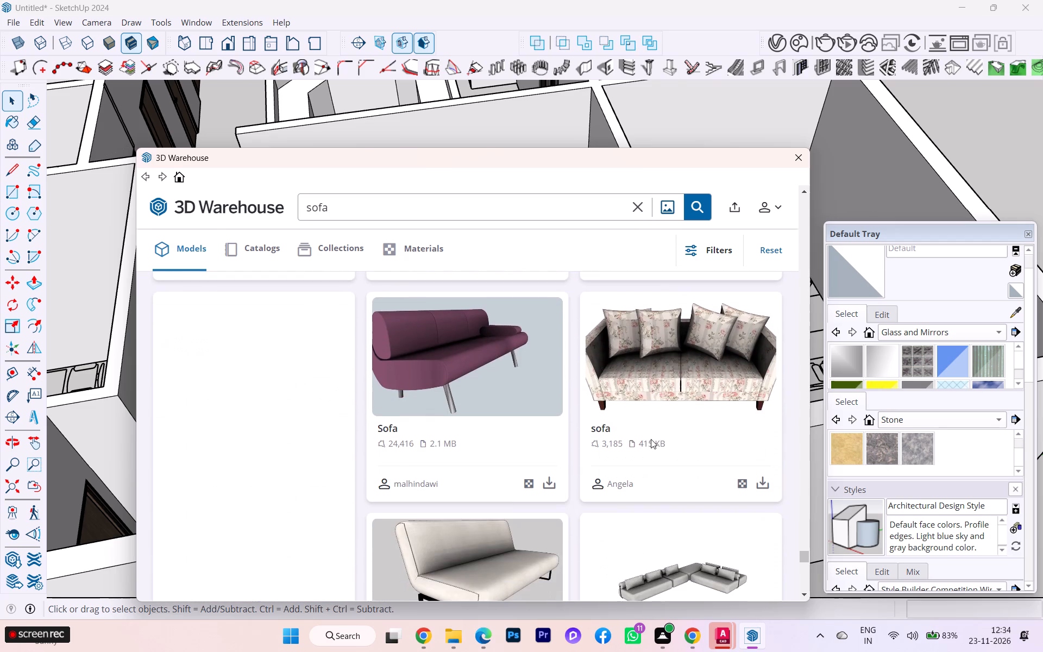
scroll(651, 439, "down", 7)
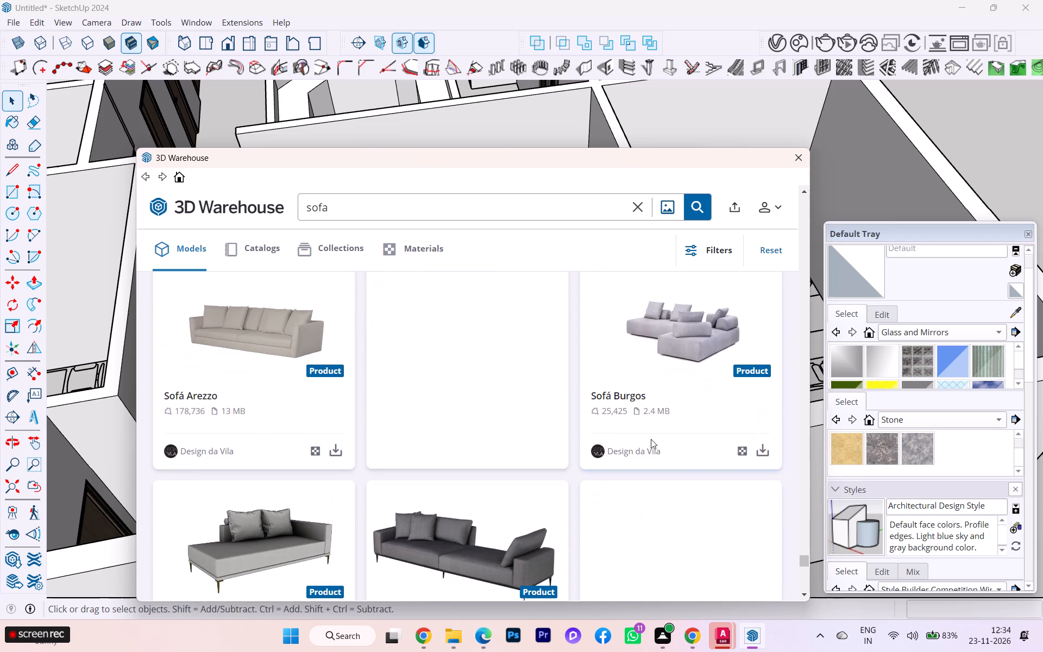
scroll(651, 439, "down", 3)
scroll(651, 439, "up", 4)
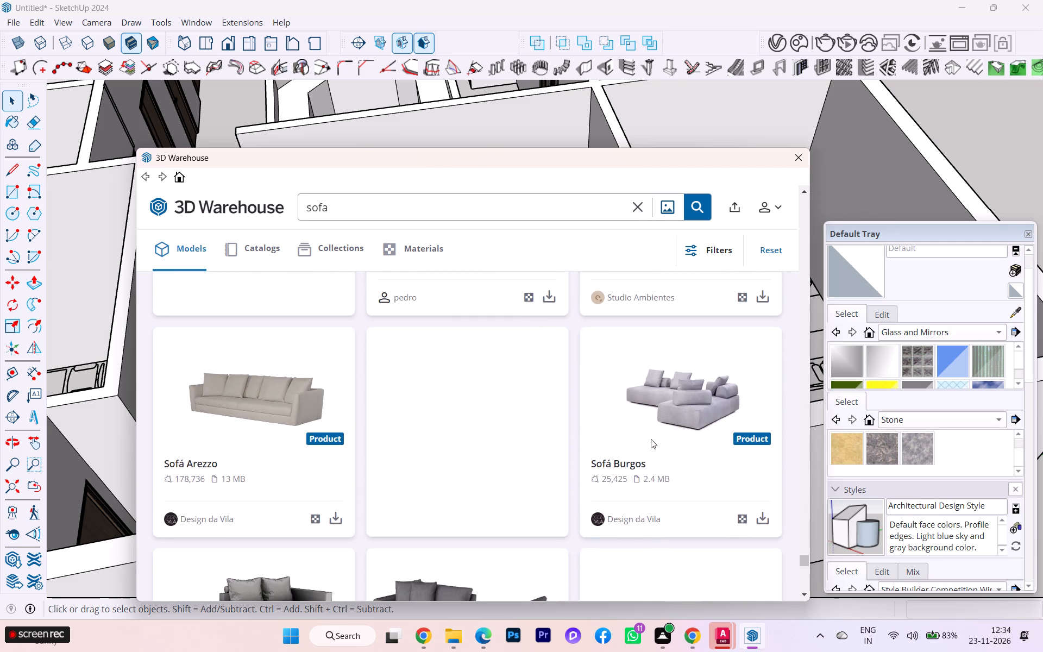
scroll(651, 439, "down", 6)
scroll(651, 439, "up", 2)
scroll(651, 439, "down", 4)
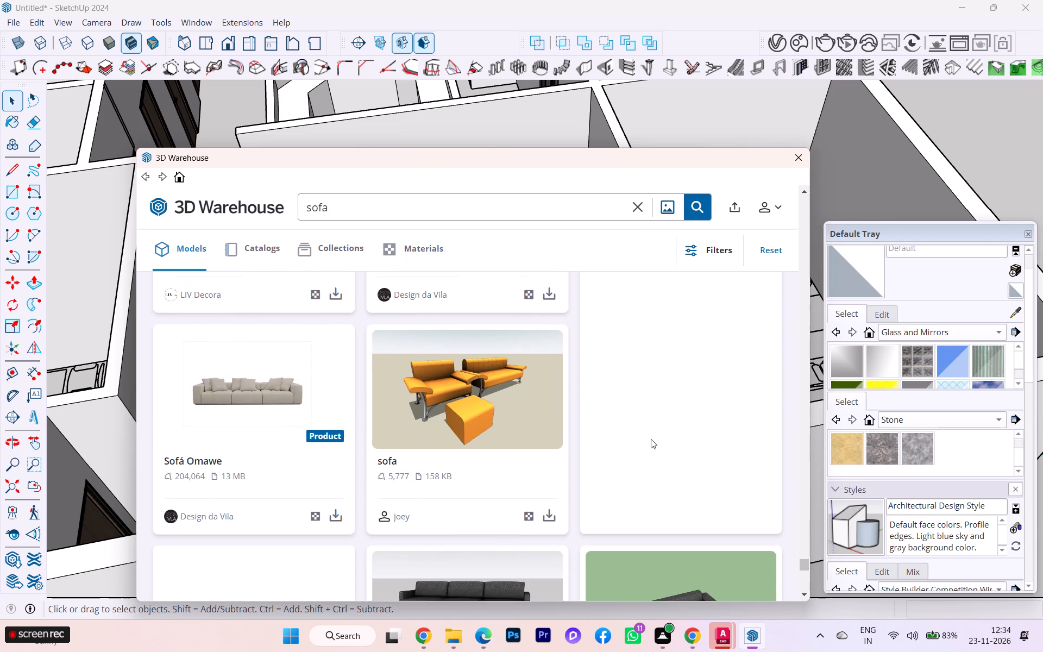
scroll(651, 439, "down", 2)
scroll(651, 439, "up", 1)
scroll(651, 439, "down", 4)
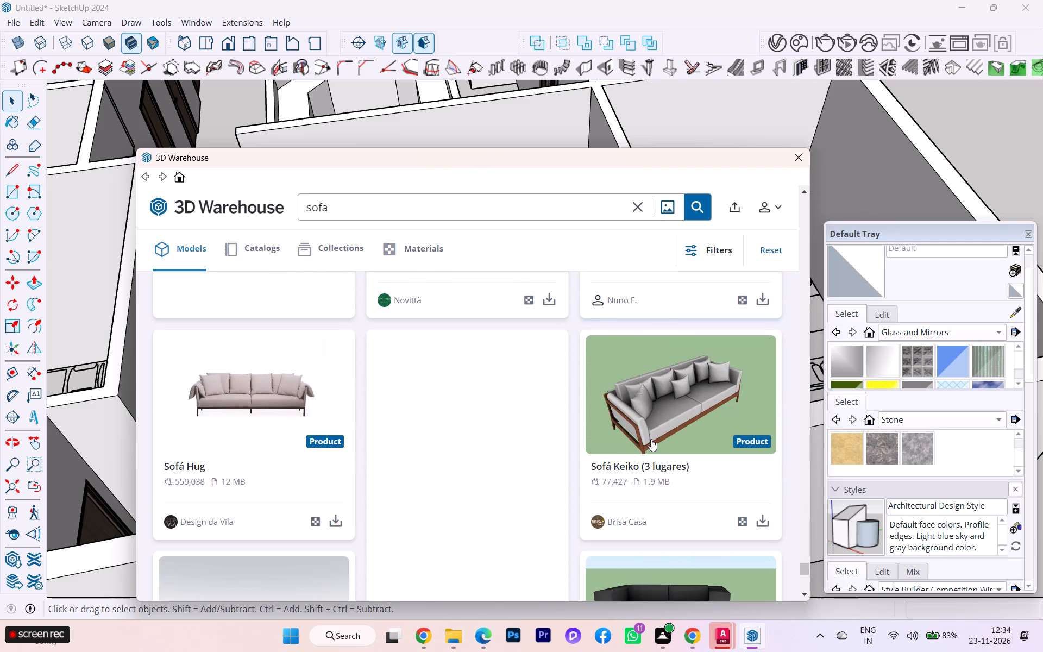
scroll(651, 439, "down", 1)
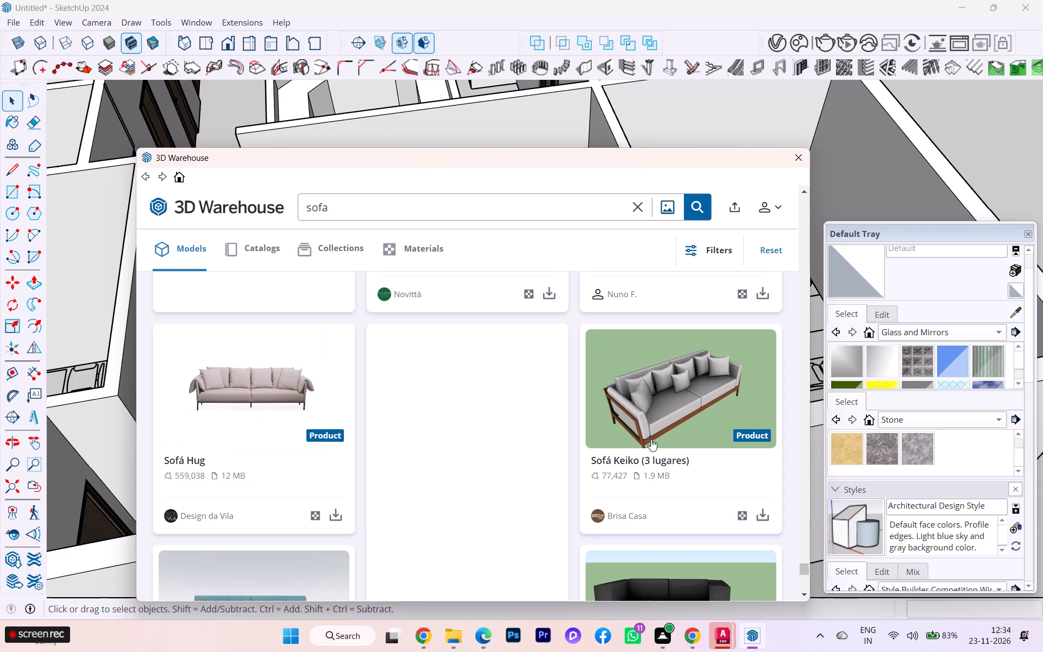
scroll(651, 439, "down", 5)
scroll(651, 439, "up", 1)
scroll(651, 439, "down", 1)
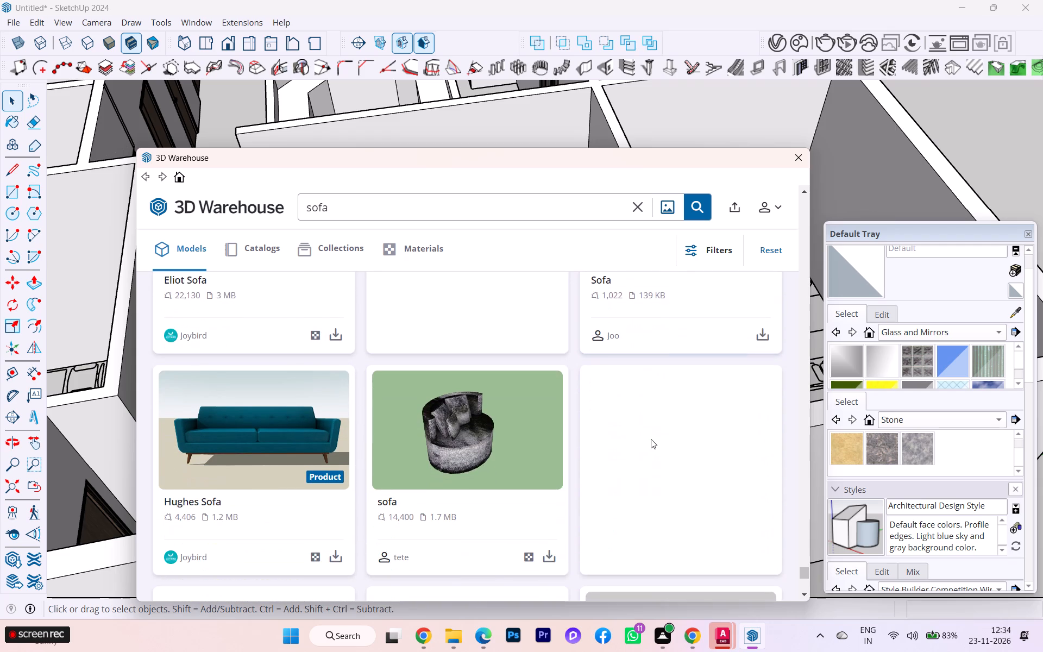
scroll(651, 439, "down", 1)
scroll(651, 439, "up", 1)
scroll(651, 439, "down", 5)
scroll(651, 439, "up", 1)
scroll(651, 439, "down", 6)
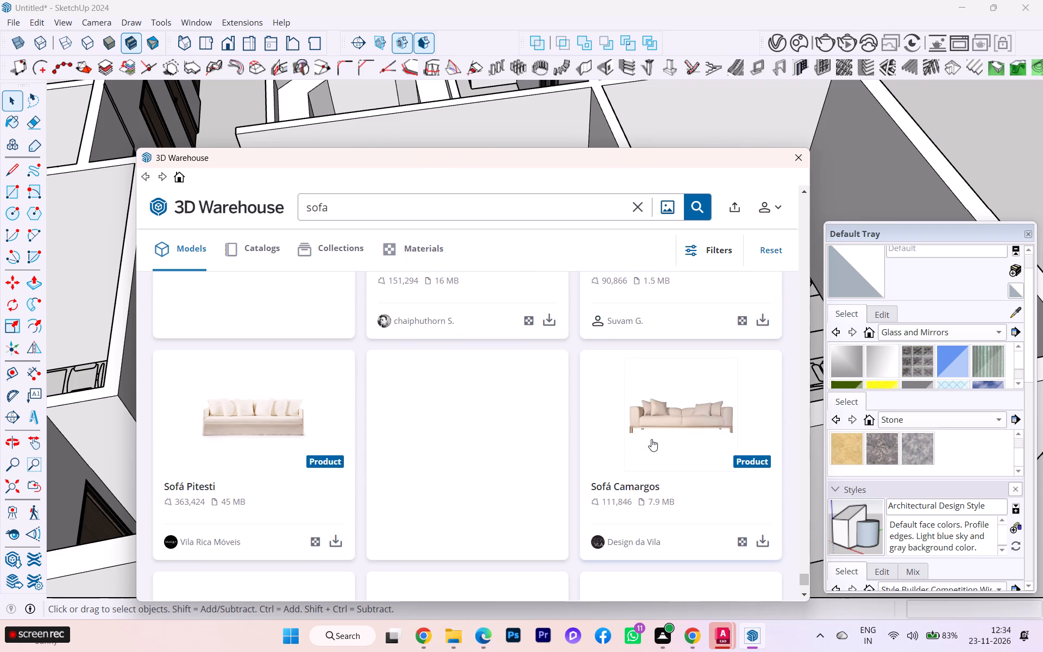
scroll(651, 439, "down", 3)
scroll(651, 439, "up", 2)
scroll(651, 439, "down", 5)
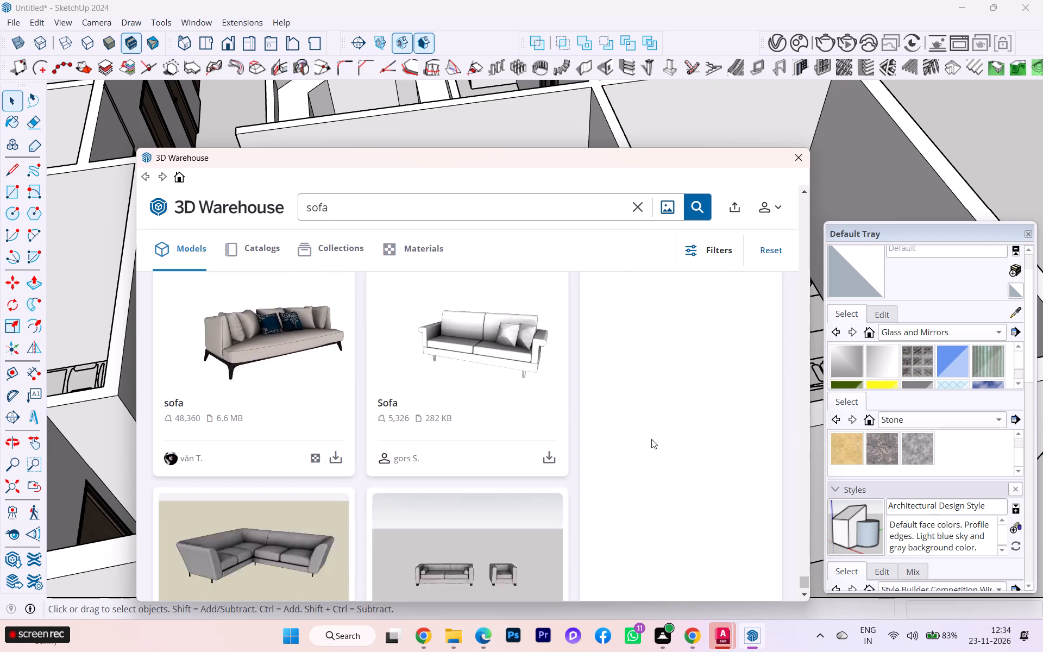
scroll(651, 439, "down", 2)
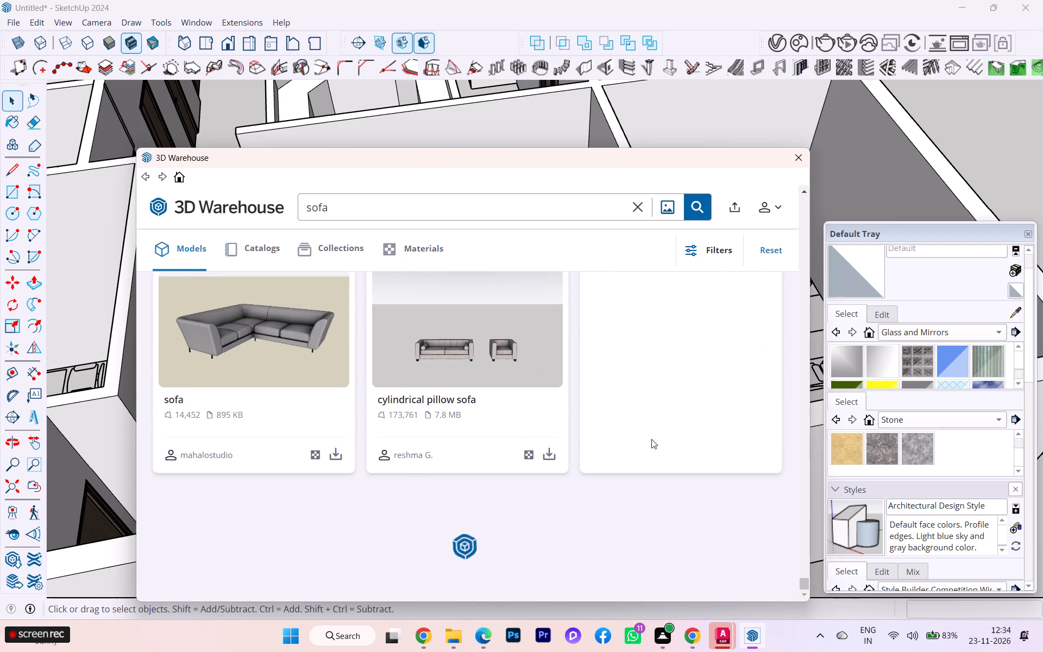
Load further sofa results and compare their straight, corner and curved models for a replacement suited to the waiting area's seat outlines.
scroll(651, 439, "down", 4)
scroll(651, 439, "up", 2)
scroll(651, 439, "down", 4)
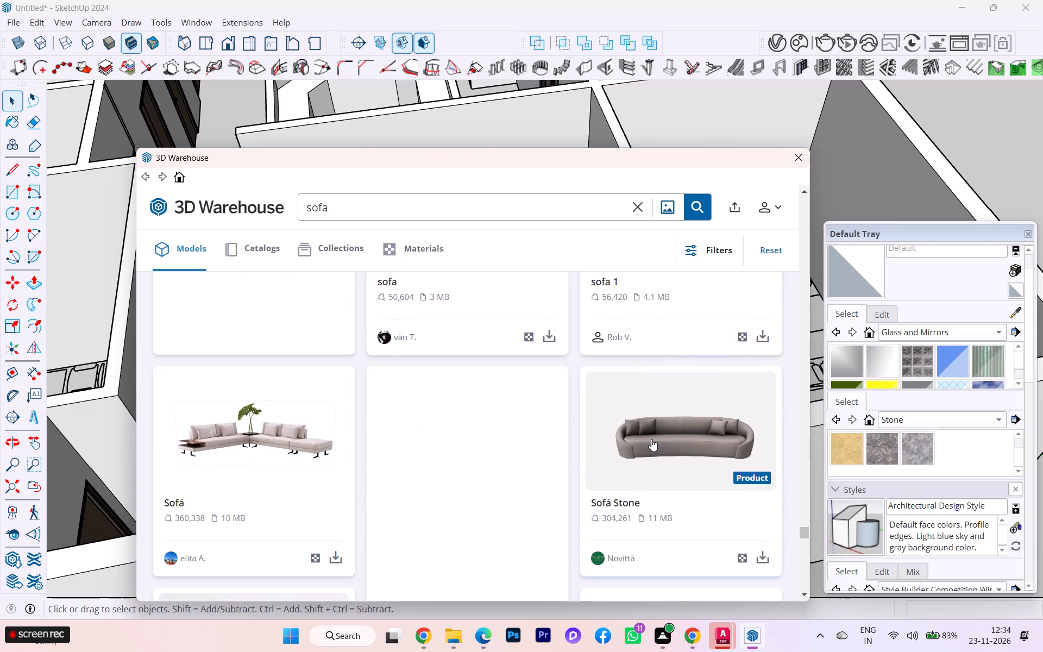
scroll(651, 439, "down", 1)
scroll(651, 439, "up", 1)
scroll(651, 439, "down", 4)
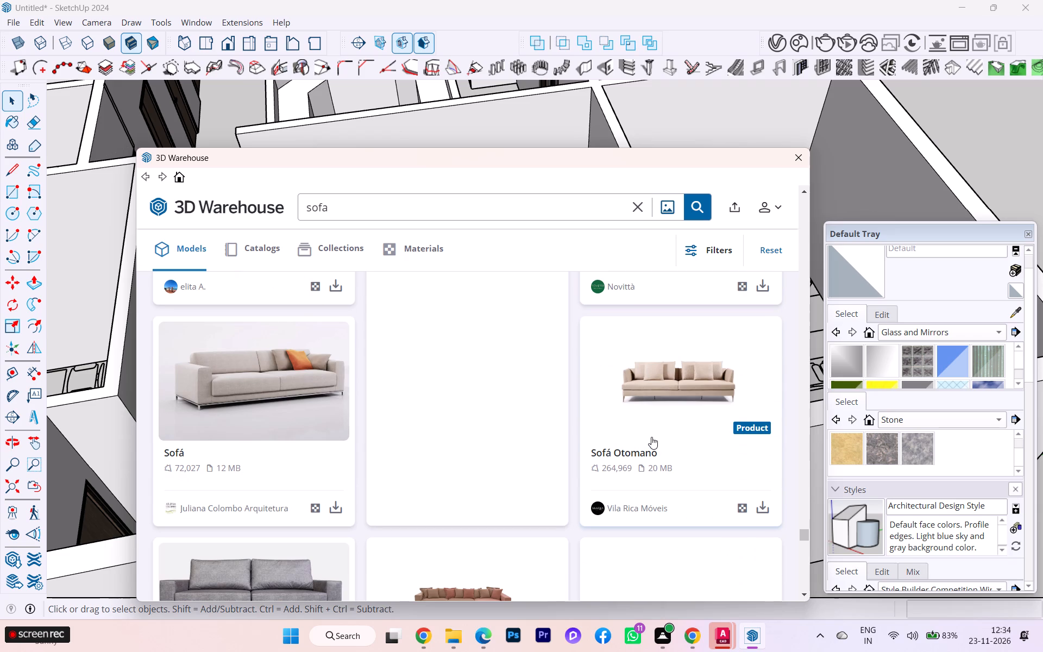
scroll(651, 437, "down", 6)
scroll(651, 437, "up", 3)
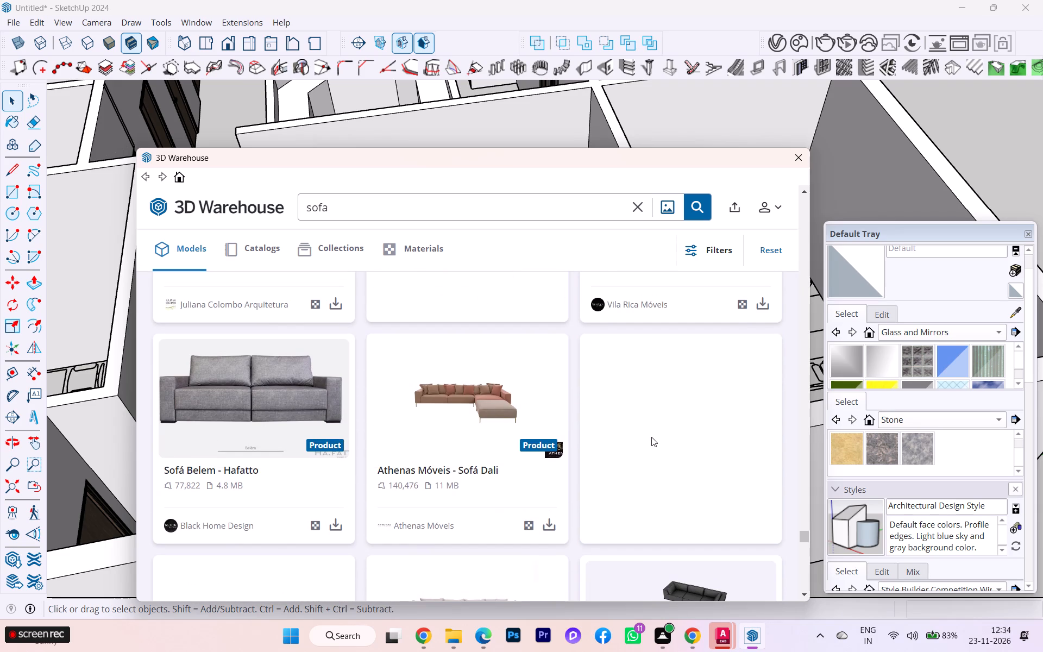
scroll(651, 437, "down", 2)
scroll(651, 437, "up", 1)
scroll(651, 437, "down", 2)
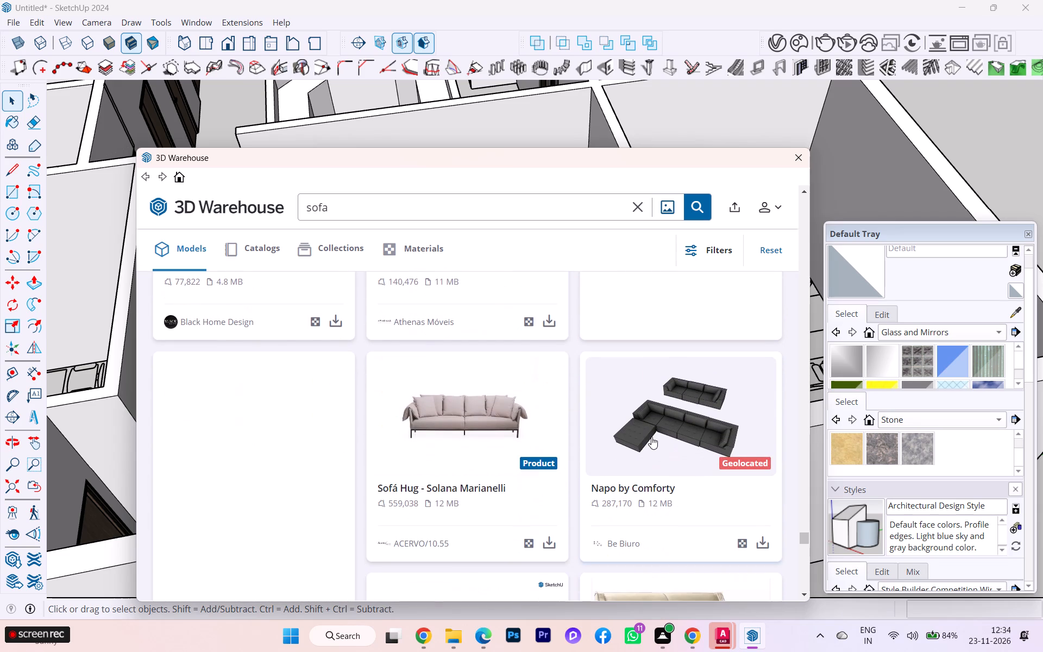
scroll(651, 437, "down", 1)
scroll(651, 437, "up", 2)
scroll(651, 437, "down", 5)
scroll(651, 437, "up", 2)
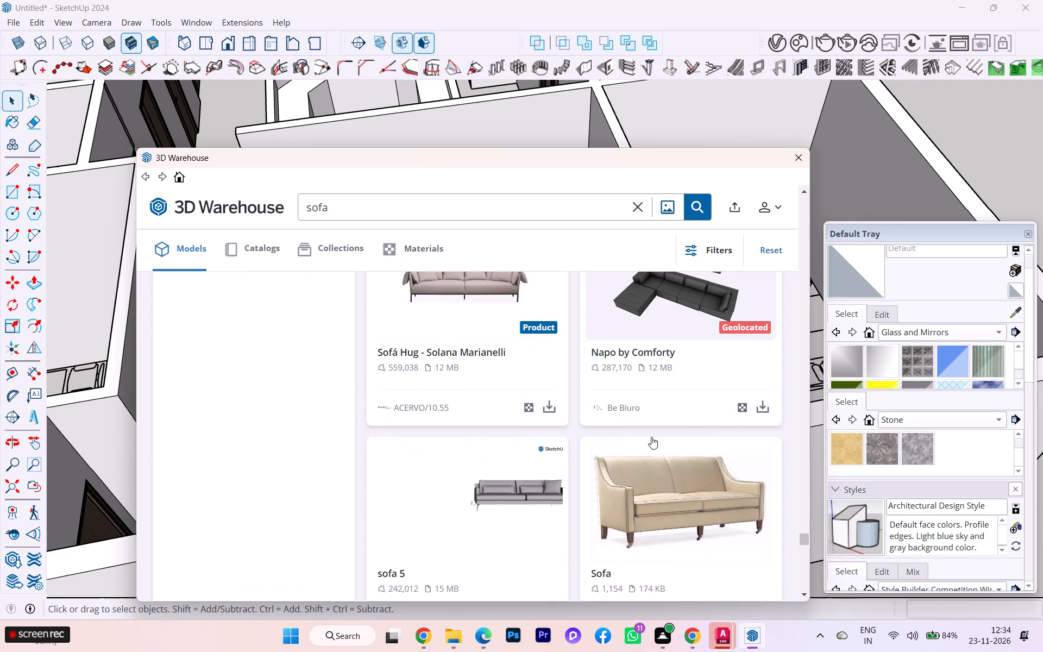
scroll(651, 437, "up", 1)
scroll(651, 437, "down", 3)
scroll(651, 437, "up", 4)
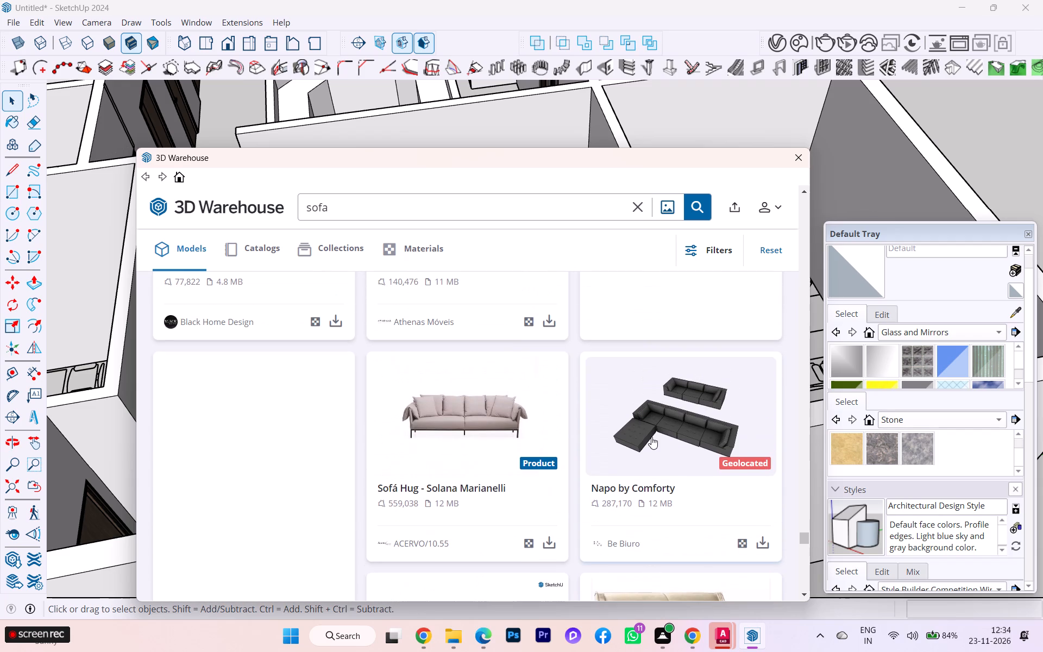
scroll(651, 437, "down", 1)
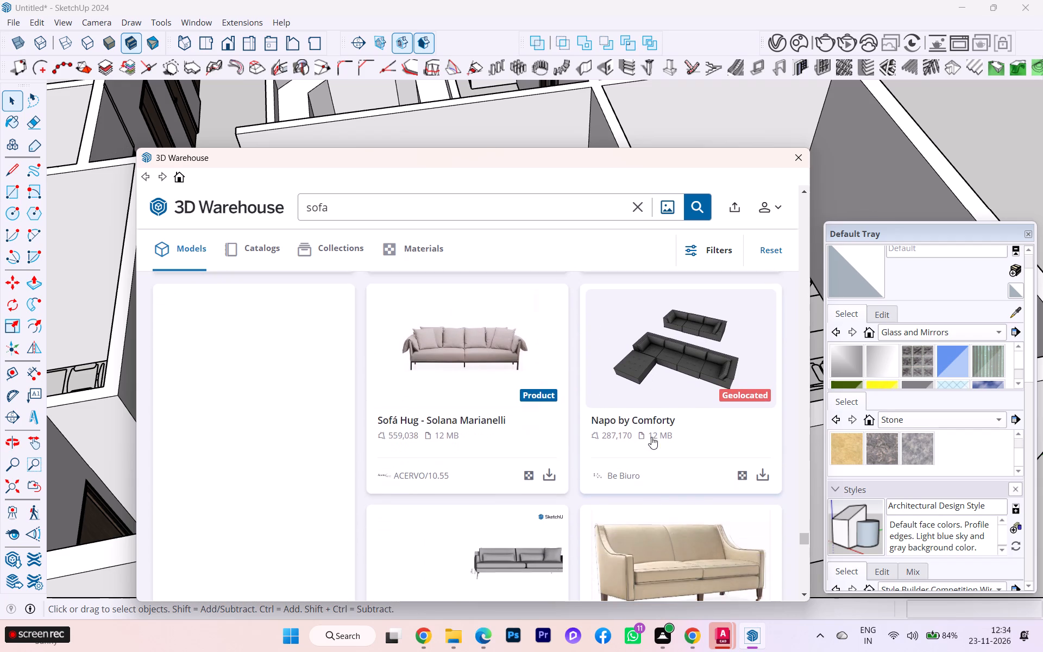
scroll(651, 437, "down", 11)
scroll(651, 437, "up", 3)
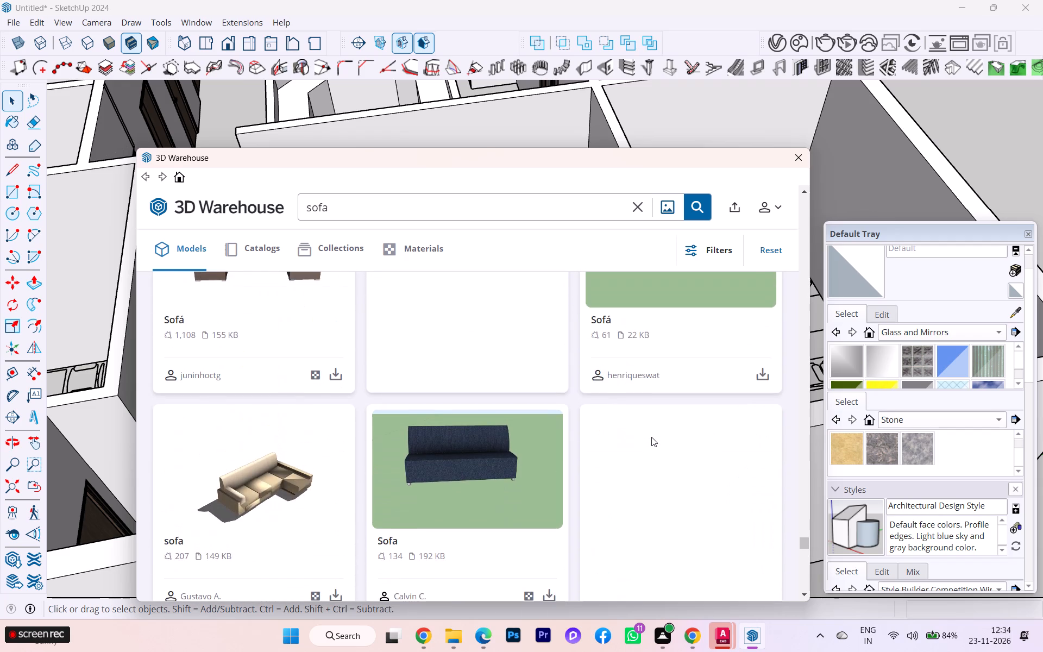
scroll(651, 437, "up", 1)
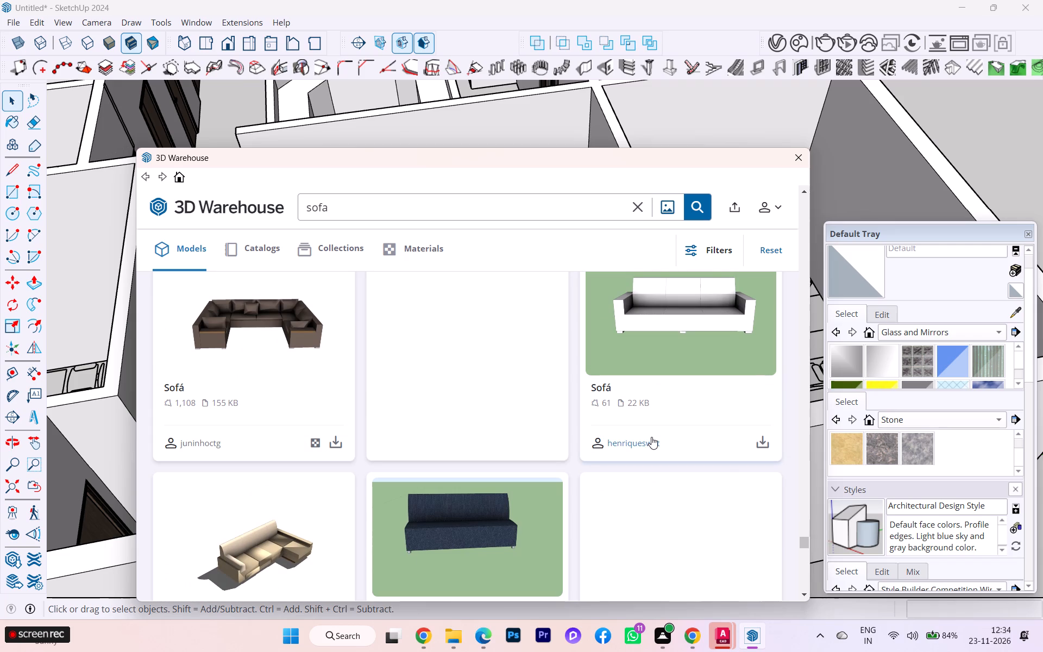
scroll(651, 437, "down", 8)
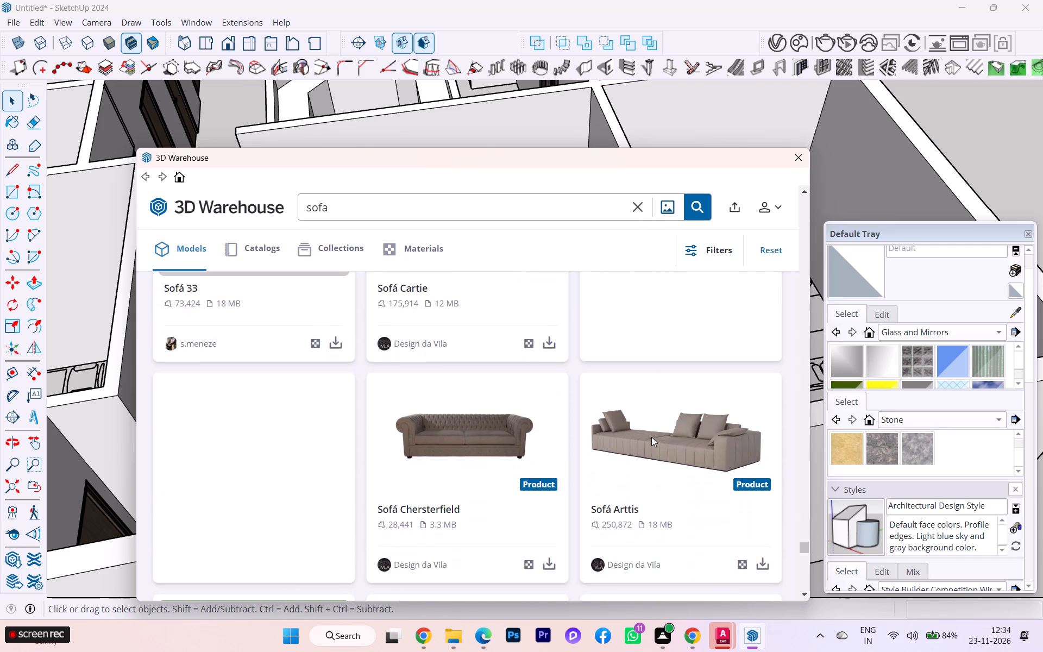
scroll(651, 437, "down", 9)
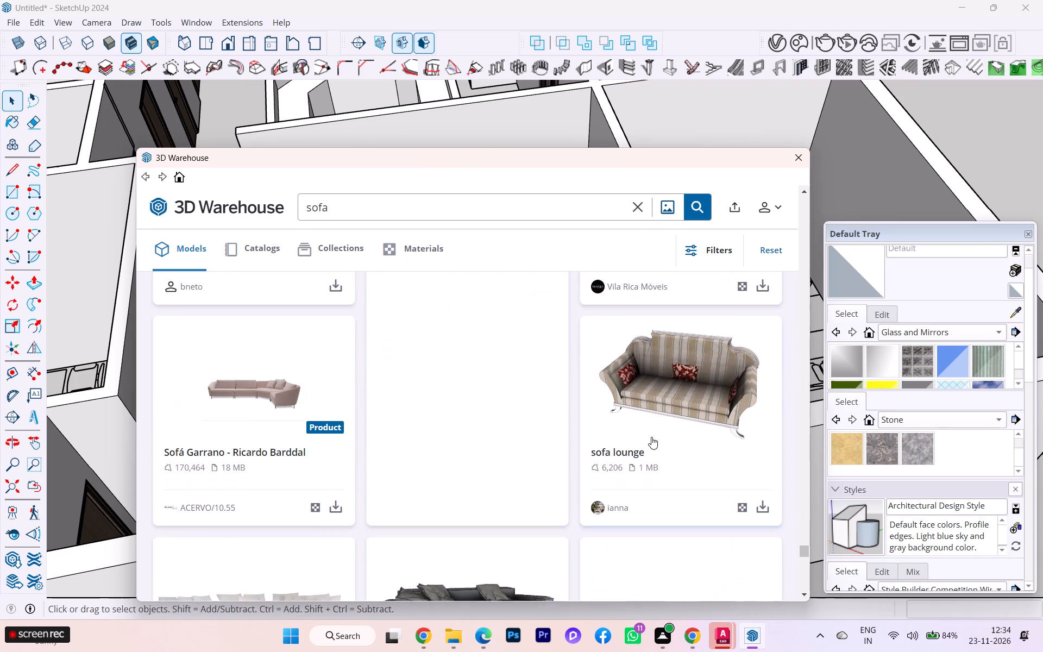
scroll(651, 437, "down", 3)
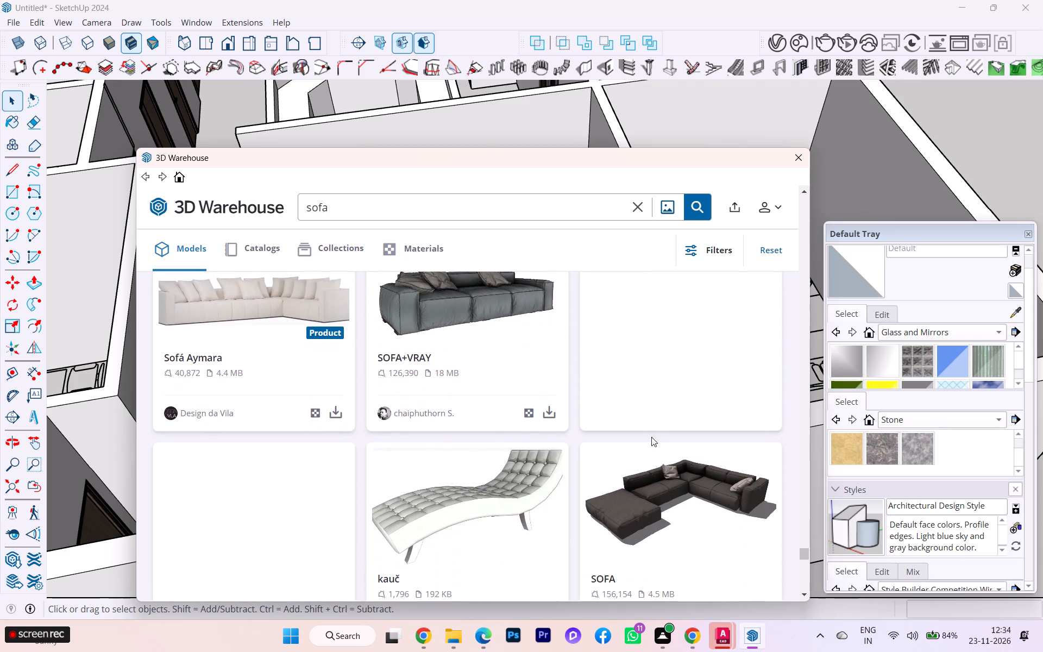
scroll(651, 437, "down", 5)
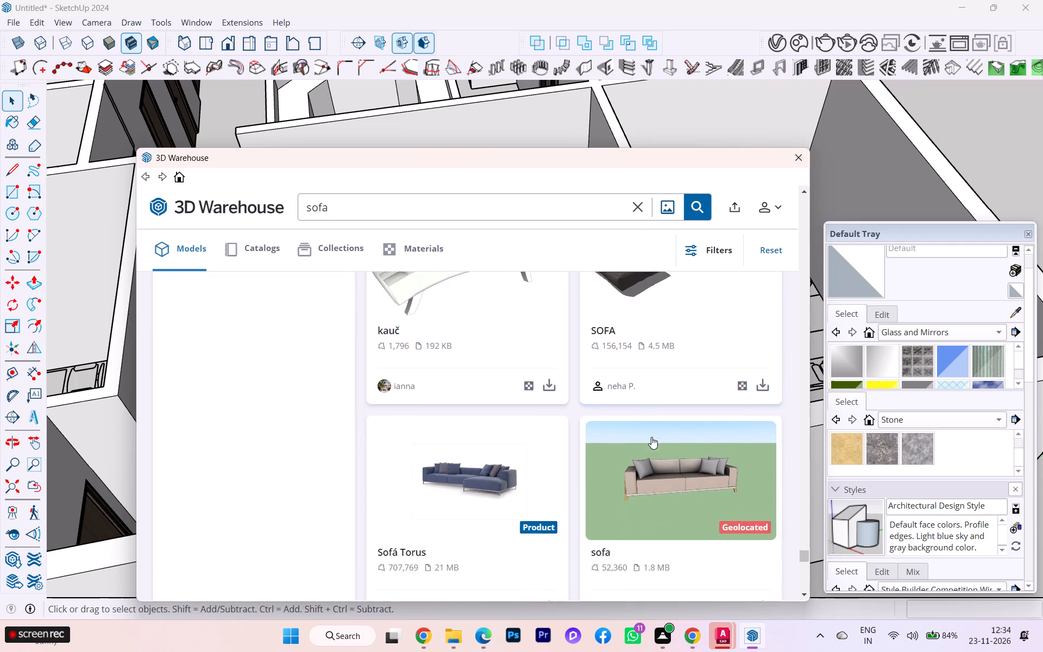
scroll(651, 437, "down", 1)
scroll(651, 437, "up", 1)
scroll(651, 437, "down", 4)
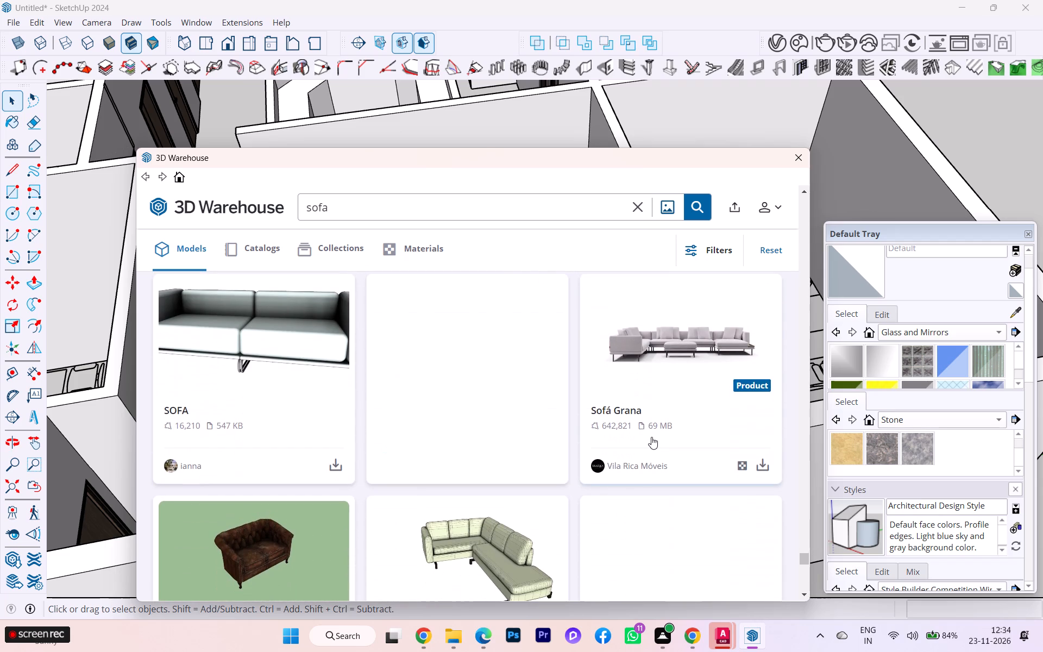
scroll(651, 437, "down", 3)
scroll(651, 437, "up", 1)
scroll(651, 437, "down", 6)
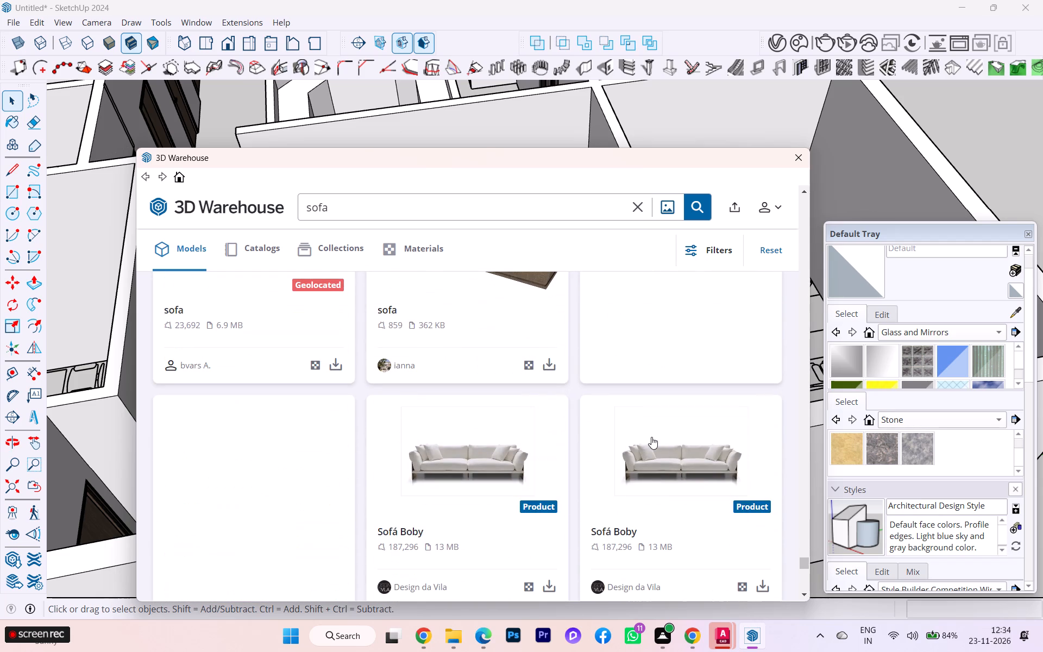
scroll(651, 437, "down", 3)
scroll(651, 437, "up", 2)
scroll(651, 437, "down", 2)
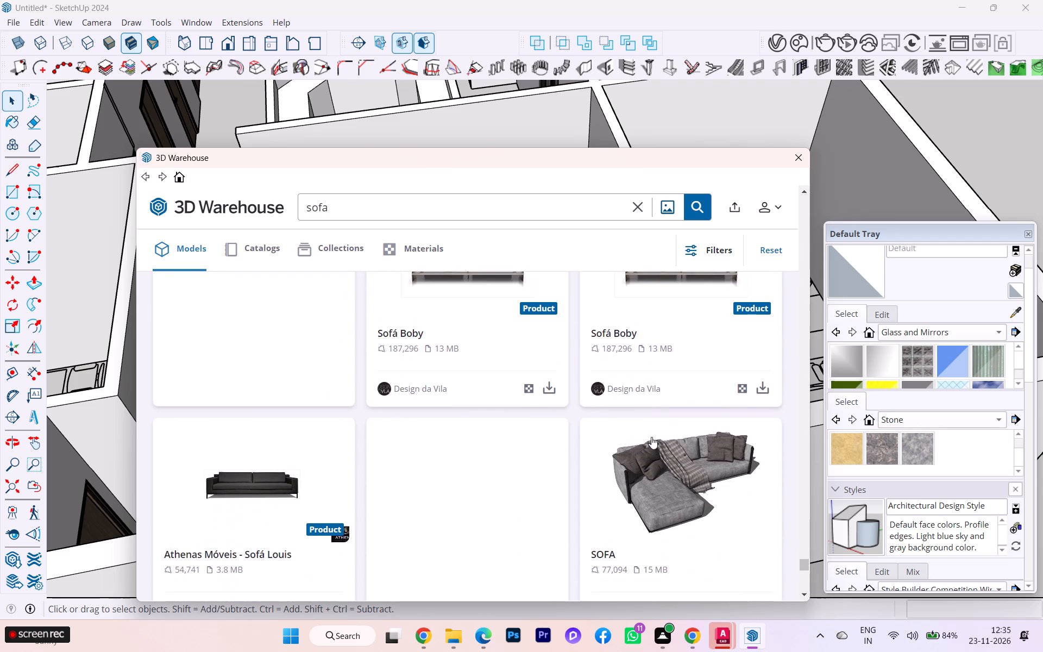
scroll(651, 437, "down", 6)
scroll(651, 437, "up", 1)
scroll(651, 437, "down", 2)
scroll(651, 437, "up", 1)
scroll(651, 437, "down", 4)
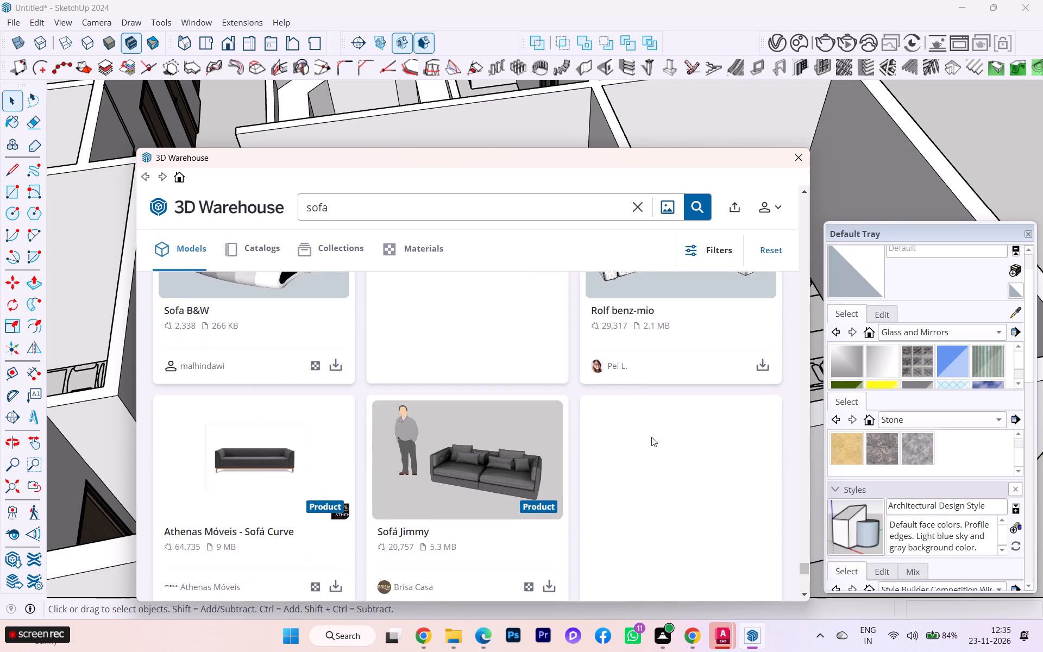
scroll(651, 437, "down", 2)
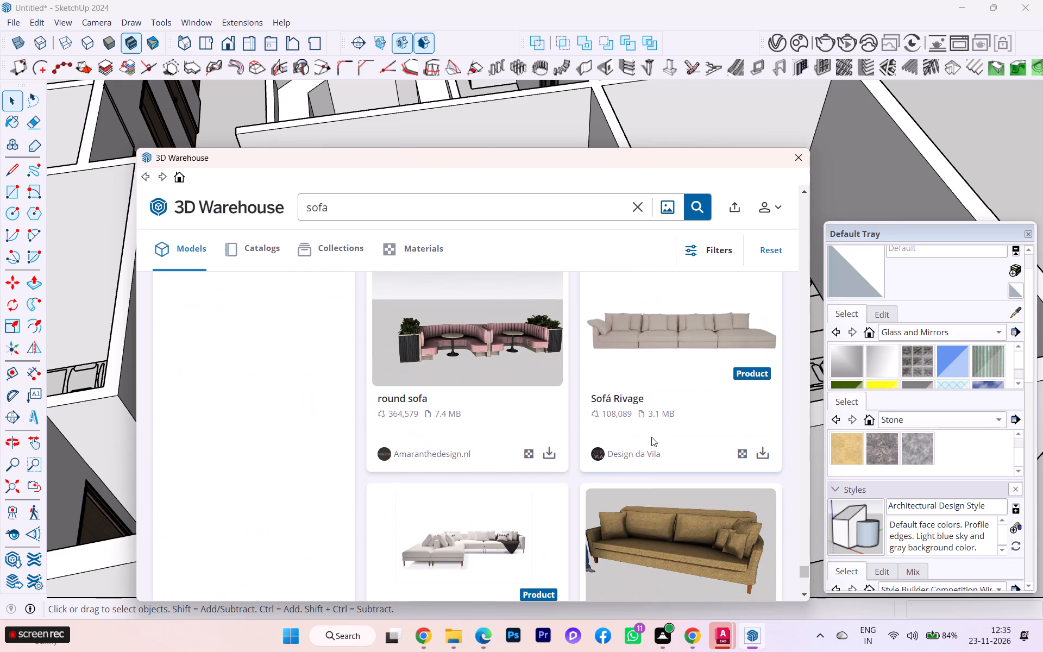
scroll(651, 434, "down", 7)
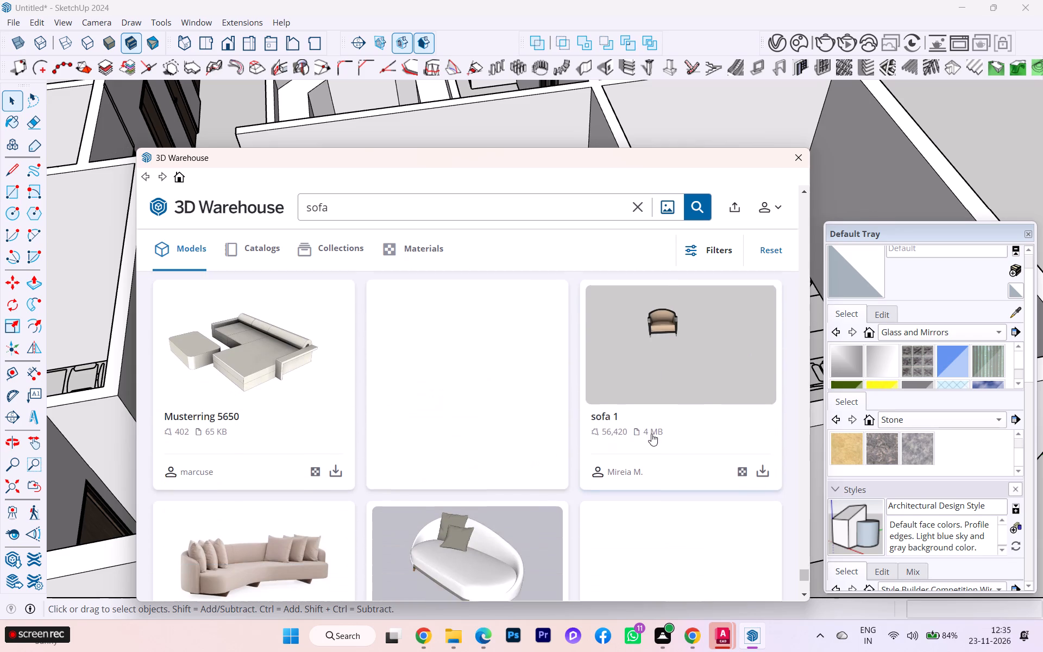
Go back to the early 3D Warehouse sofa results and re-examine them for a set matching the waiting area's seat outlines.
left_click_drag(807, 571, 822, 321)
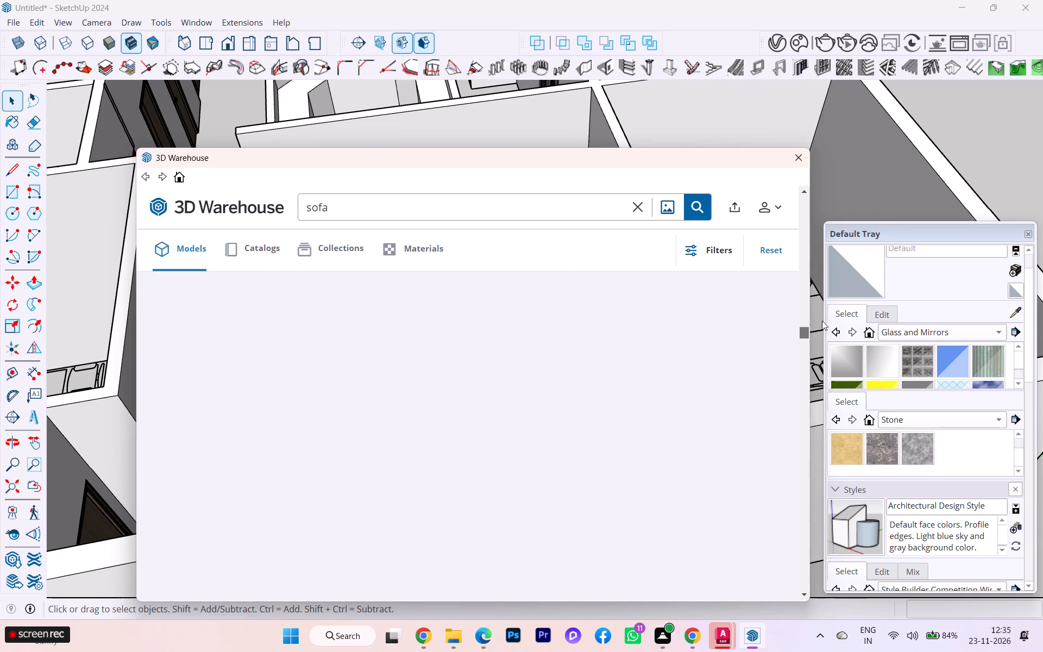
left_click_drag(822, 321, 829, 230)
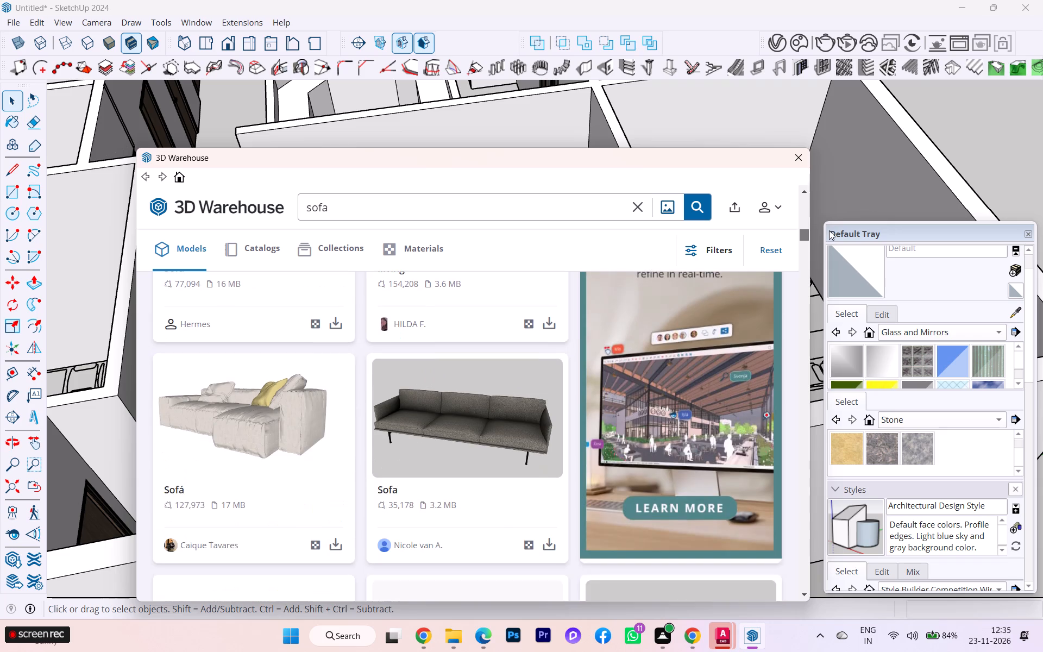
left_click_drag(829, 230, 826, 242)
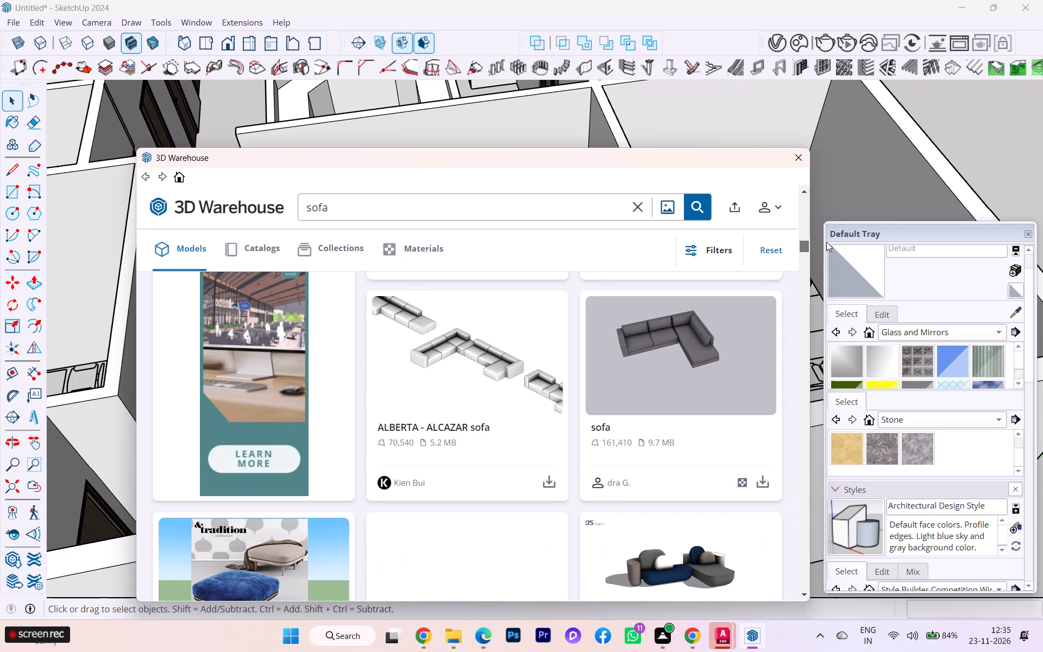
left_click_drag(826, 242, 821, 247)
left_click(821, 247)
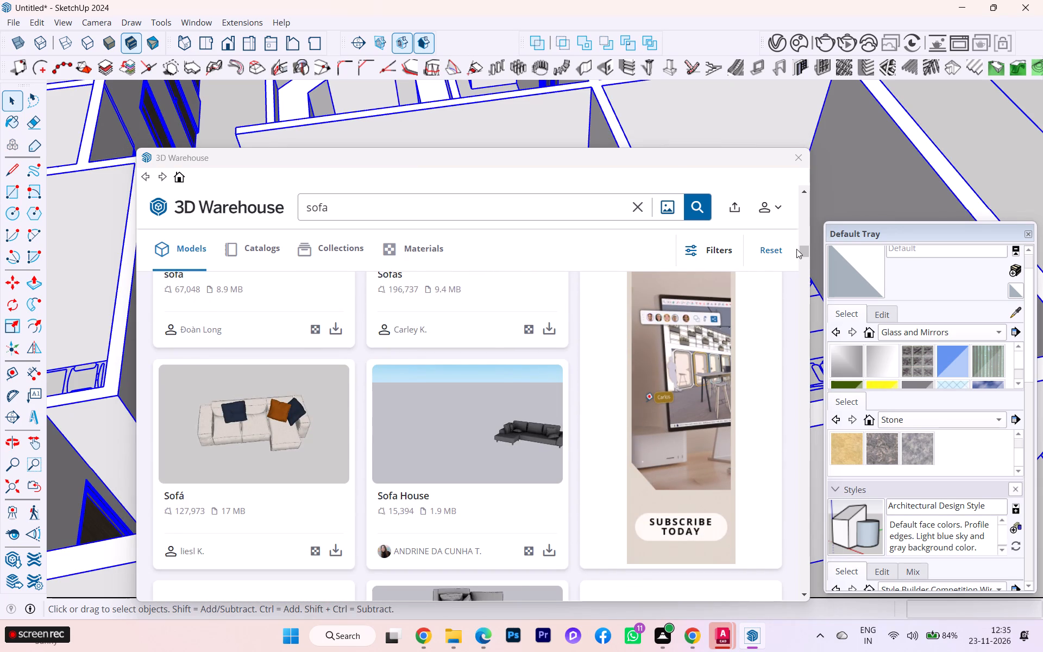
left_click_drag(801, 247, 800, 249)
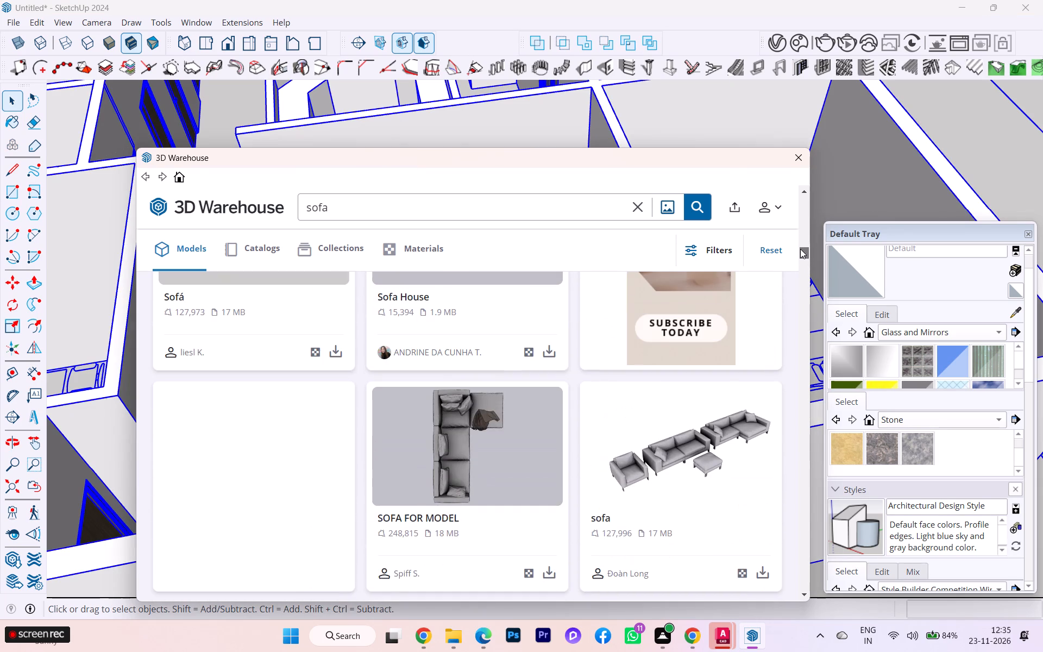
left_click_drag(800, 249, 800, 253)
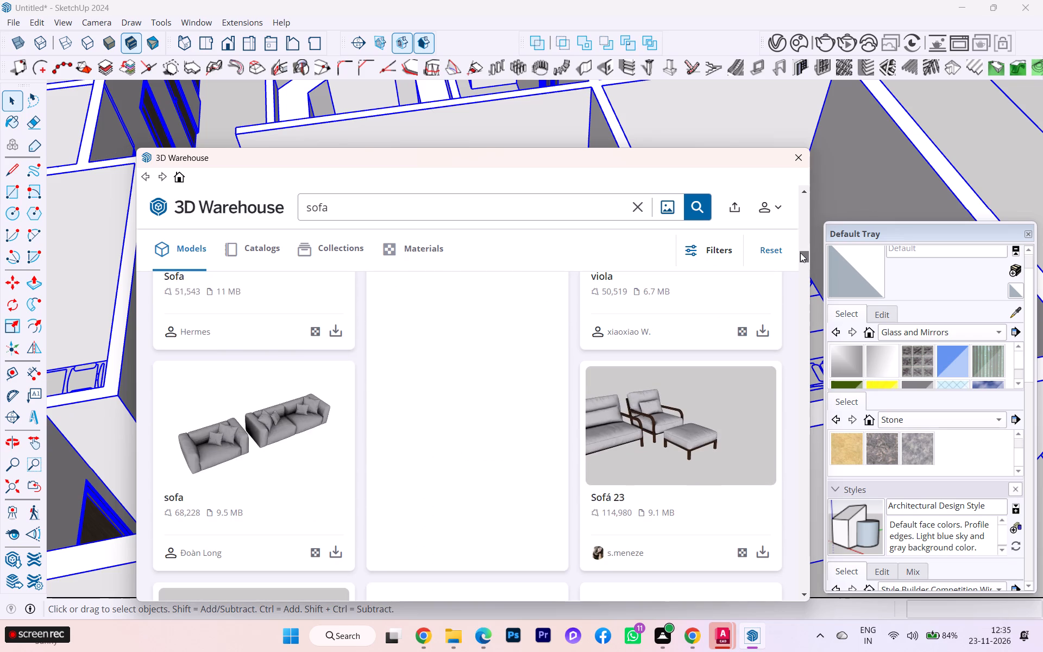
left_click_drag(800, 253, 800, 258)
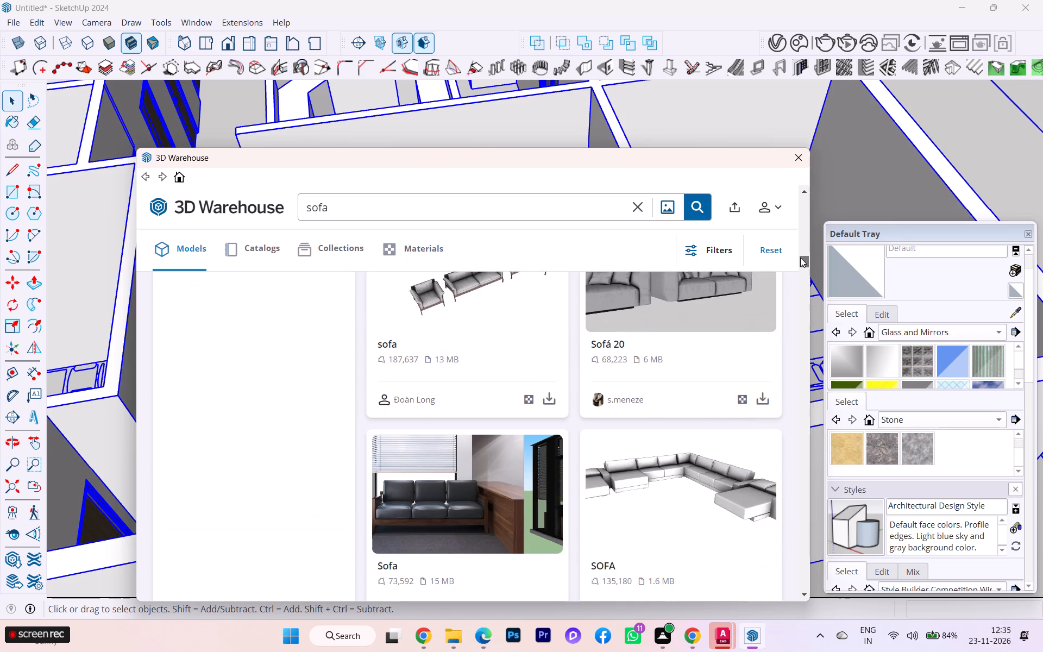
left_click_drag(800, 258, 800, 261)
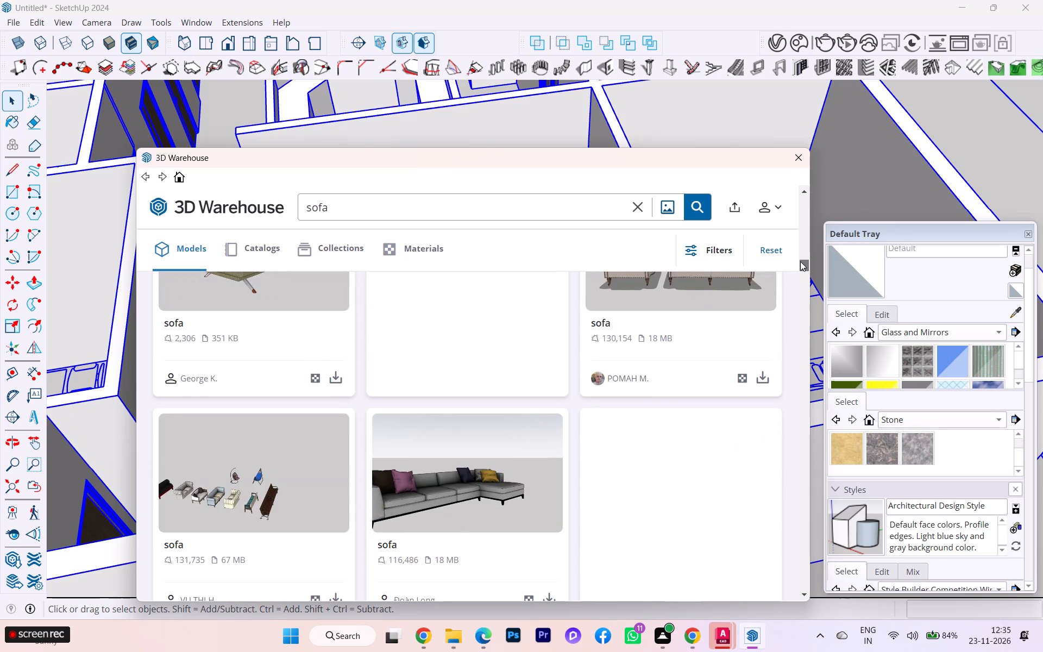
left_click_drag(800, 261, 800, 265)
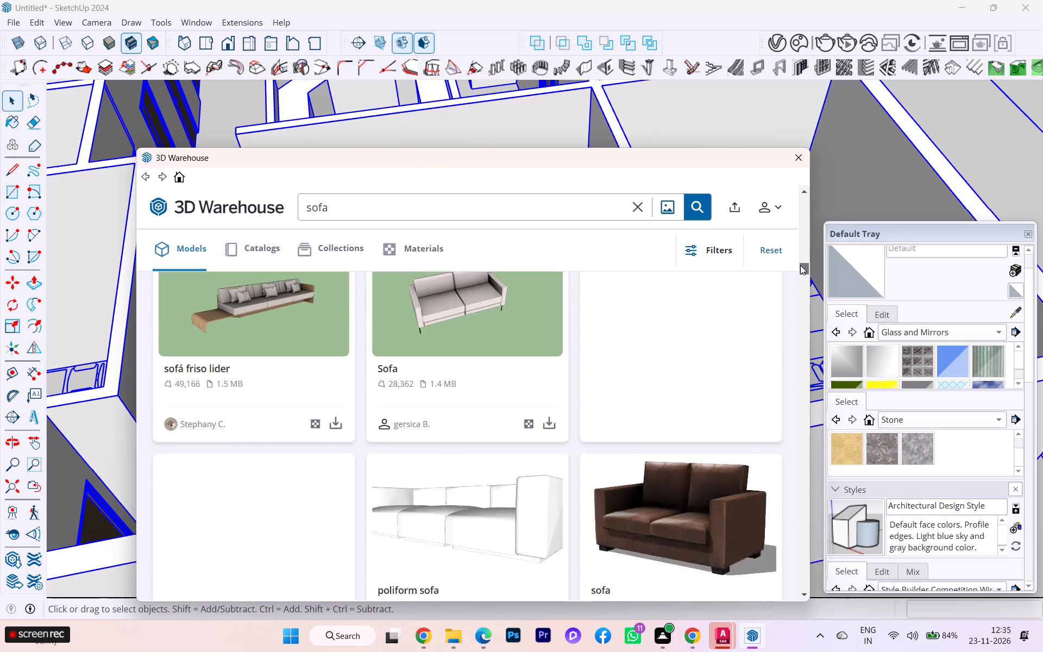
left_click_drag(800, 265, 800, 269)
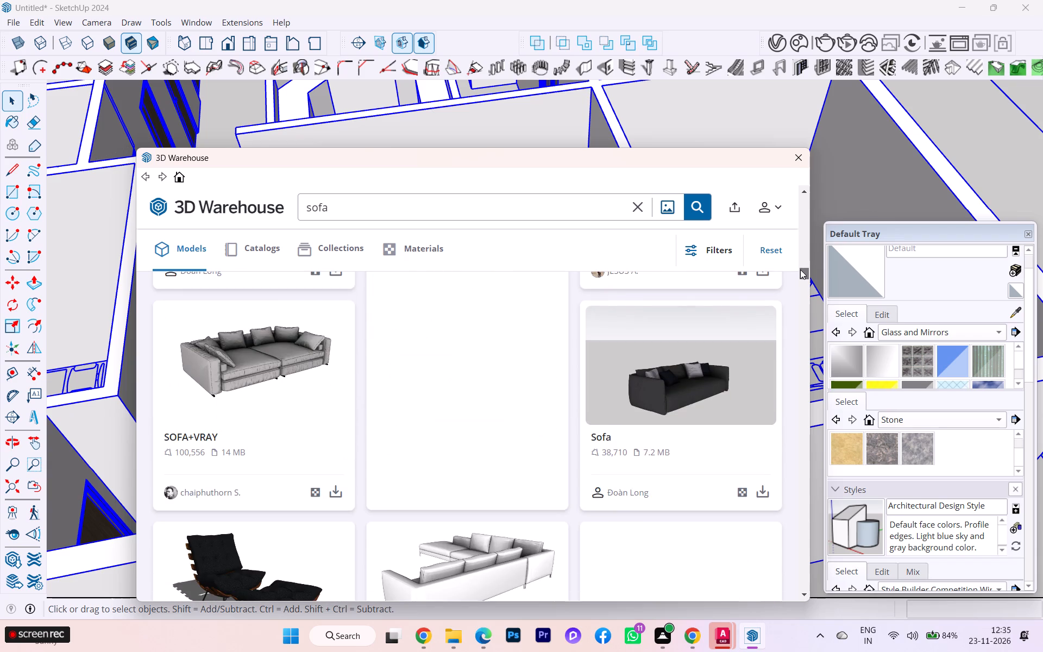
left_click_drag(800, 269, 800, 279)
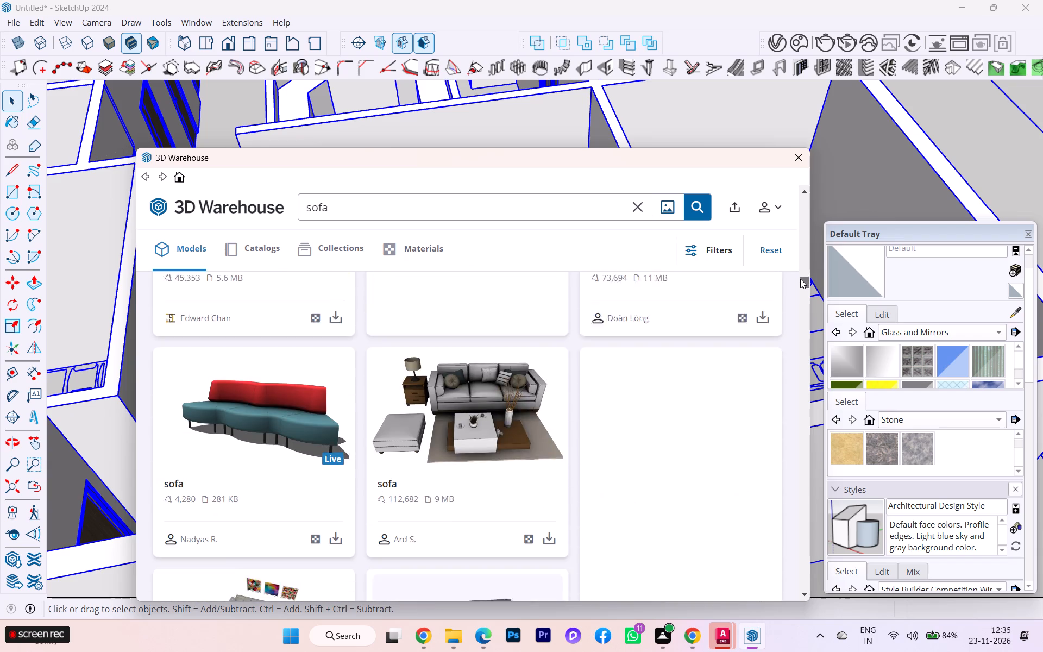
Examine the middle part of the sofa results, comparing straight, L-shaped and grouped models for the waiting area.
left_click_drag(800, 279, 800, 284)
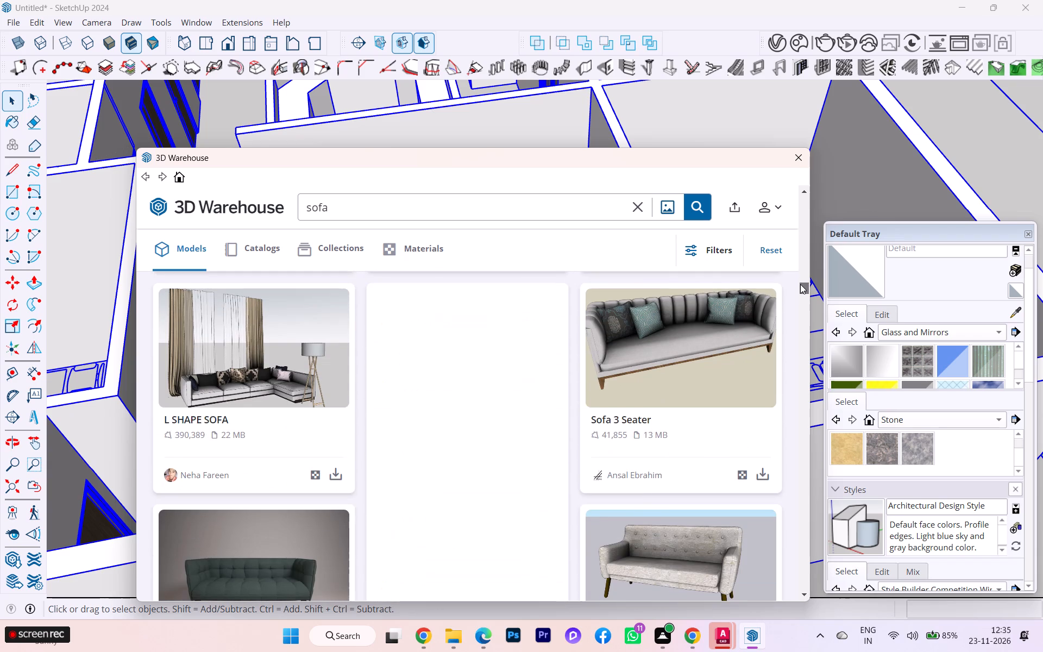
left_click_drag(800, 284, 799, 288)
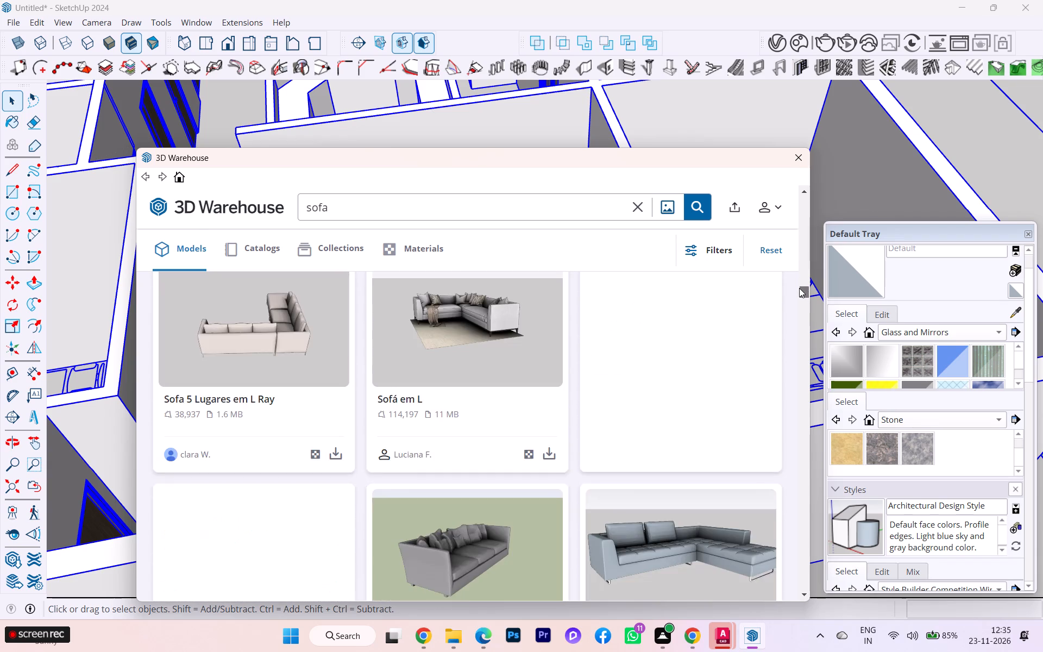
left_click_drag(799, 288, 797, 295)
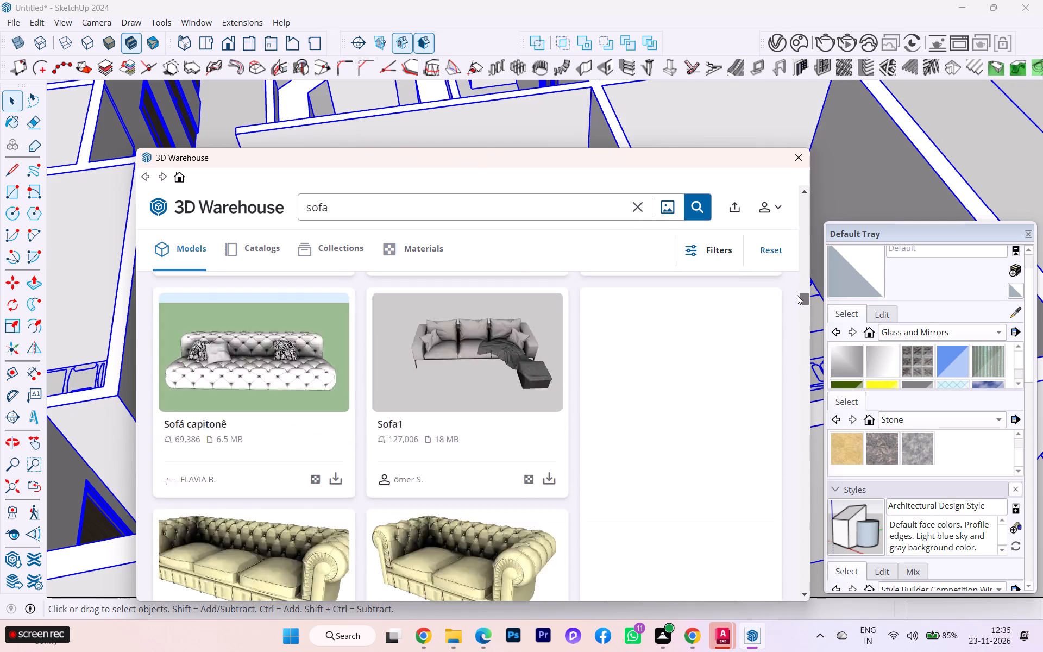
left_click_drag(797, 295, 795, 291)
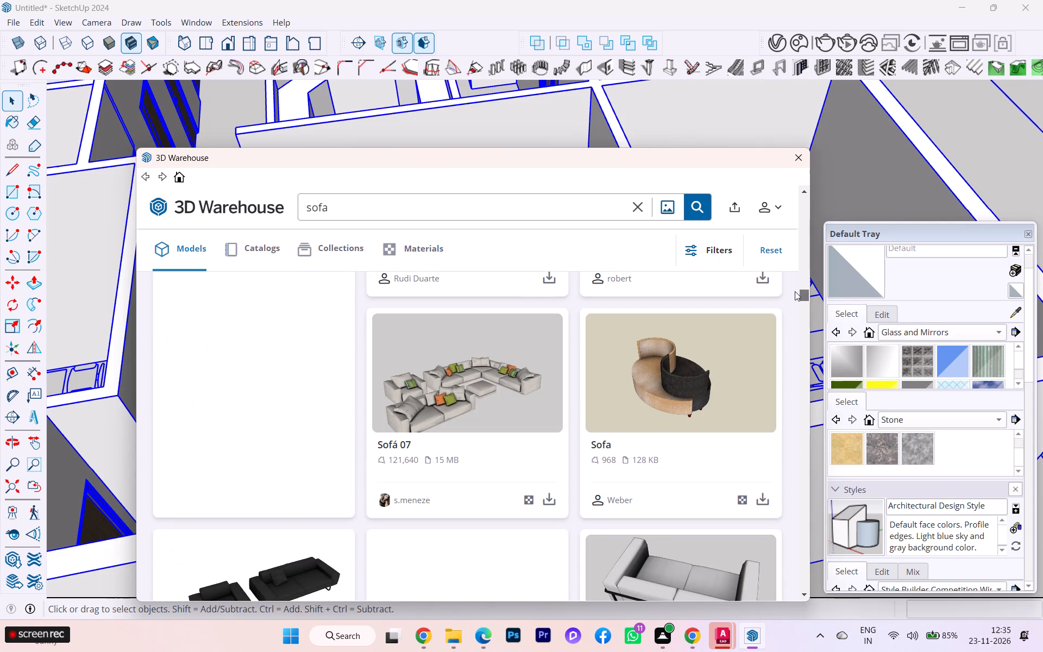
left_click_drag(795, 291, 793, 299)
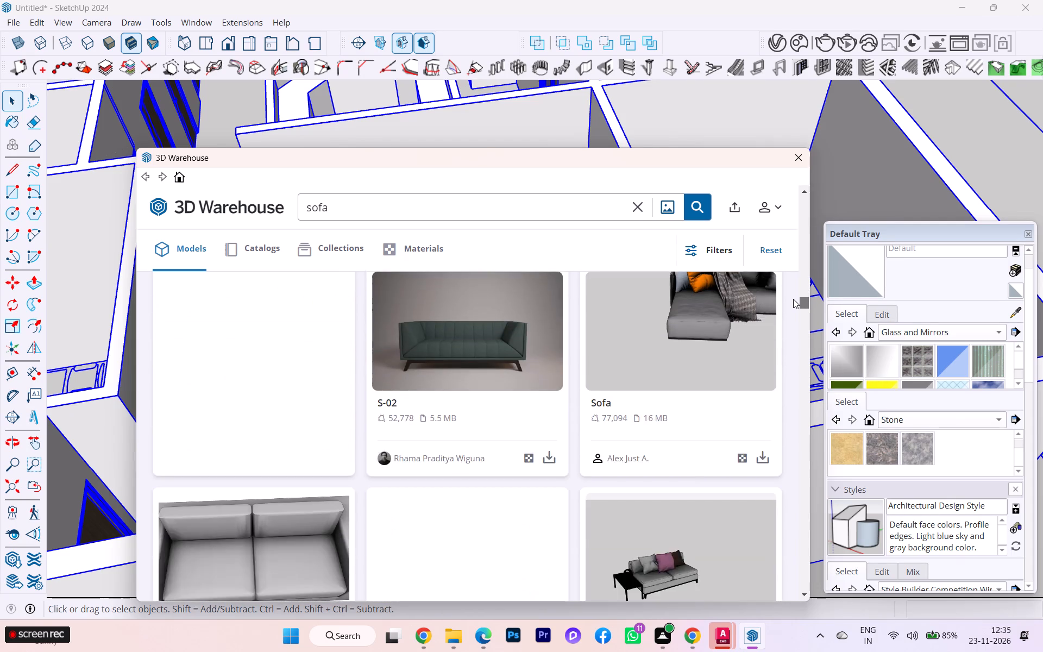
left_click_drag(793, 299, 791, 308)
left_click_drag(791, 308, 788, 285)
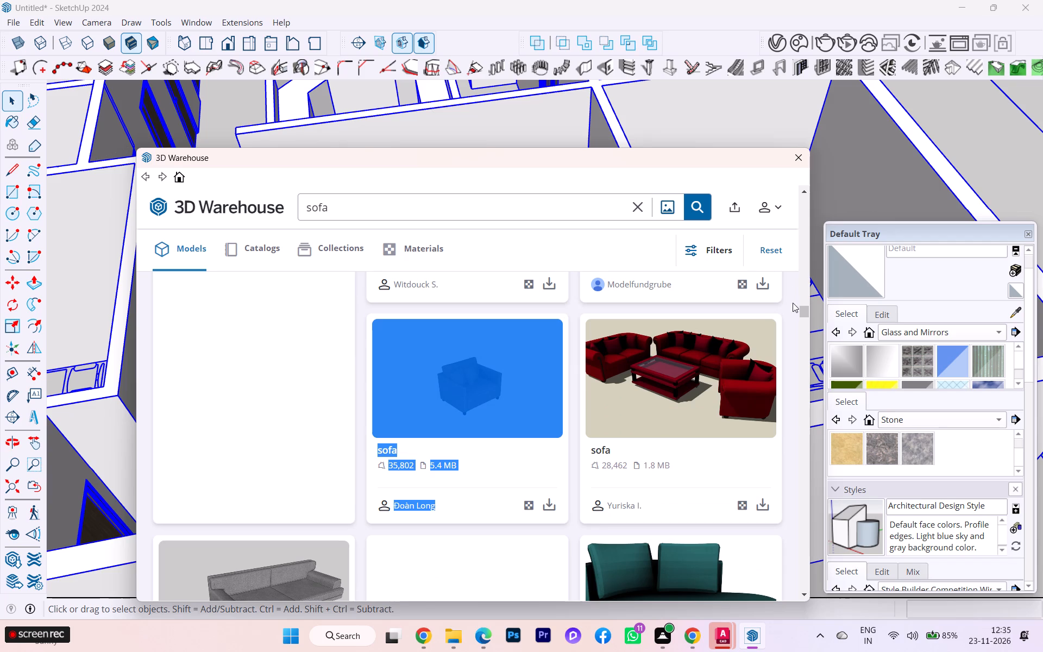
left_click_drag(801, 312, 803, 331)
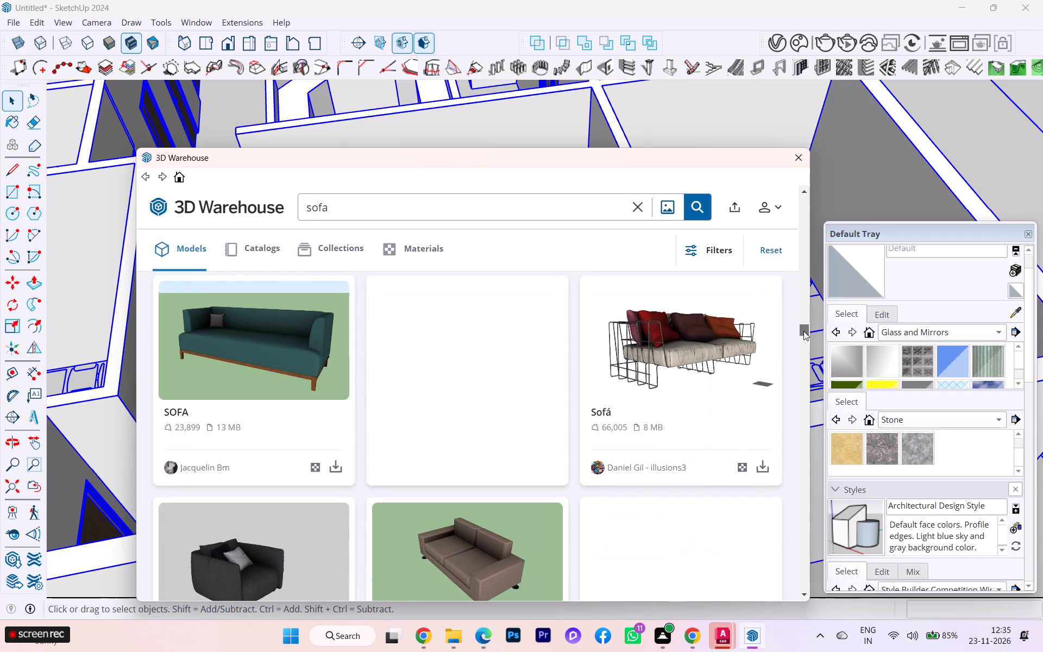
left_click_drag(803, 331, 803, 337)
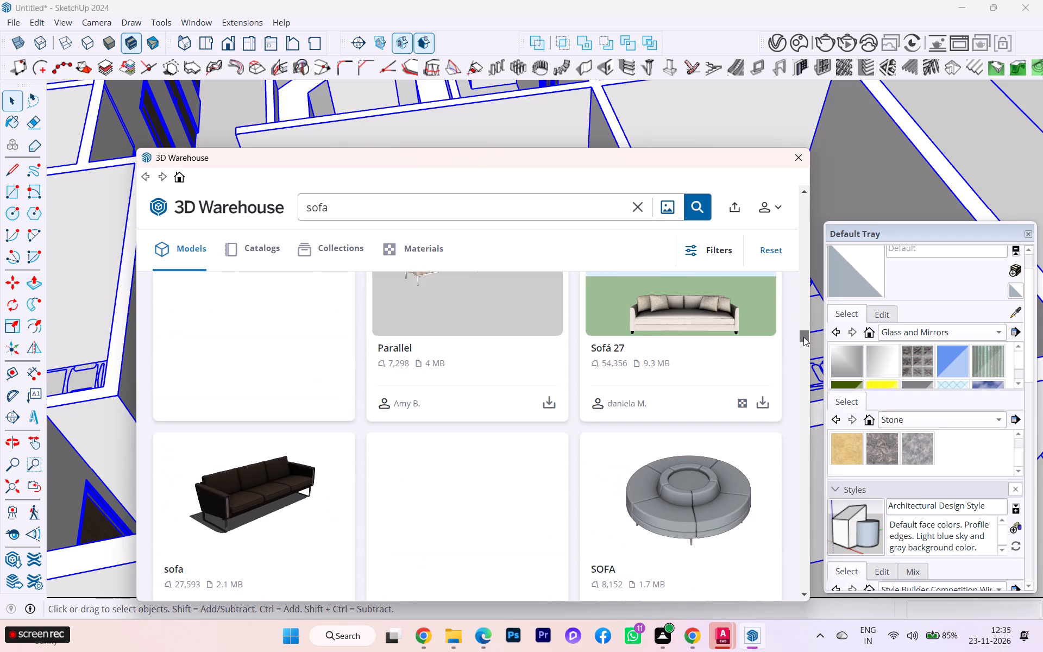
left_click_drag(803, 337, 803, 338)
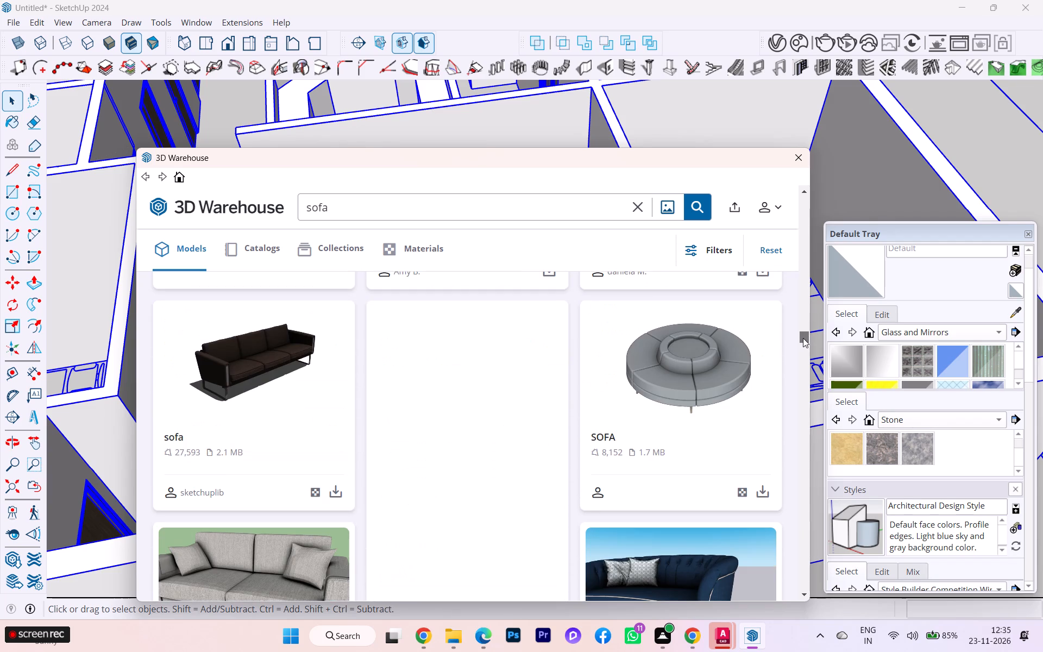
left_click_drag(803, 338, 802, 344)
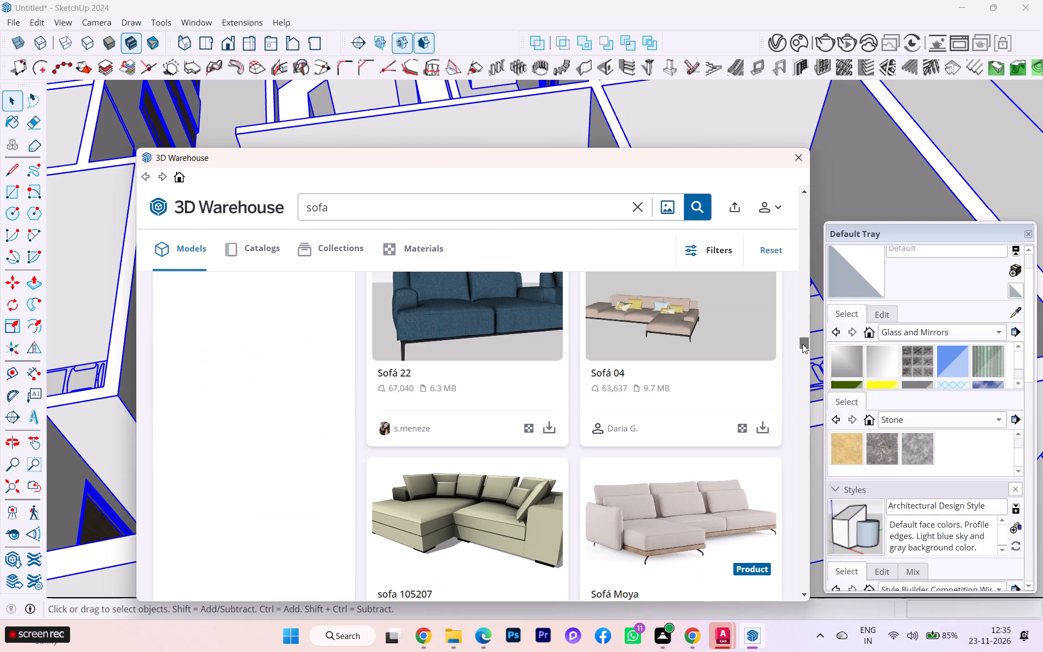
left_click_drag(802, 344, 802, 341)
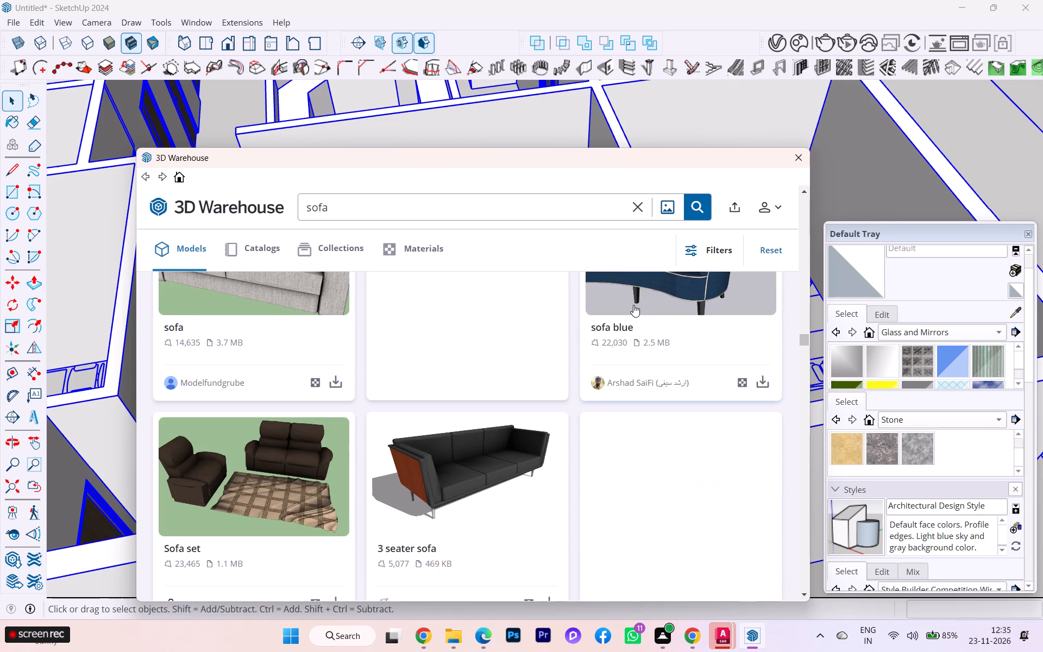
Review the following rows of sofa results closely for a three-seater or matching set that suits the waiting area.
scroll(633, 305, "down", 2)
scroll(632, 305, "up", 1)
scroll(632, 305, "down", 13)
scroll(624, 343, "up", 2)
scroll(624, 343, "down", 5)
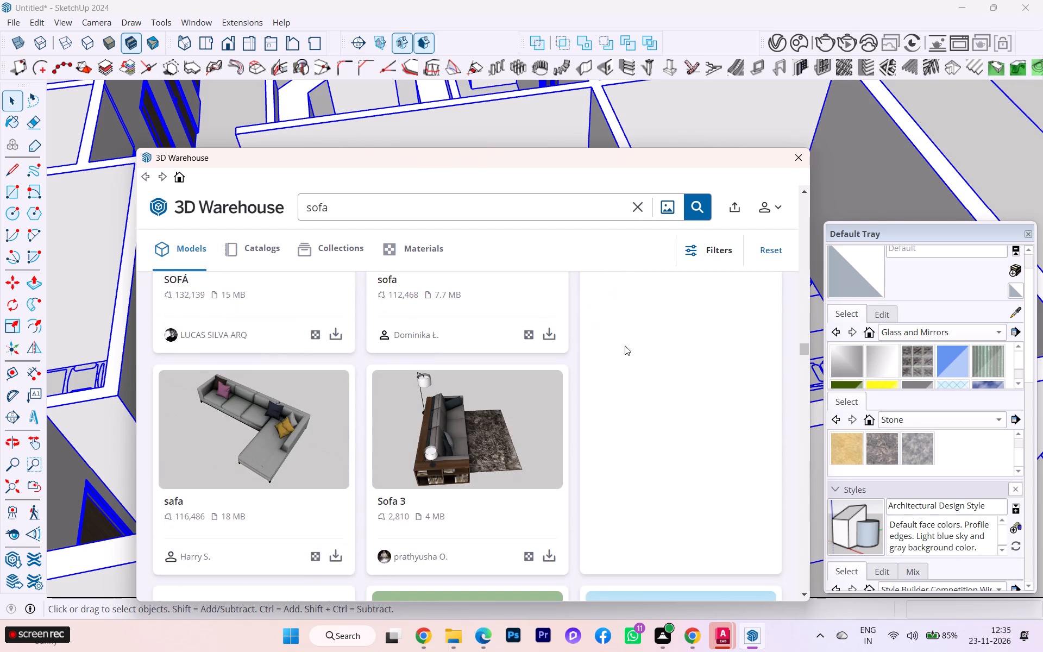
scroll(625, 346, "down", 5)
scroll(626, 344, "up", 3)
scroll(628, 343, "down", 2)
scroll(628, 342, "up", 2)
scroll(628, 342, "down", 3)
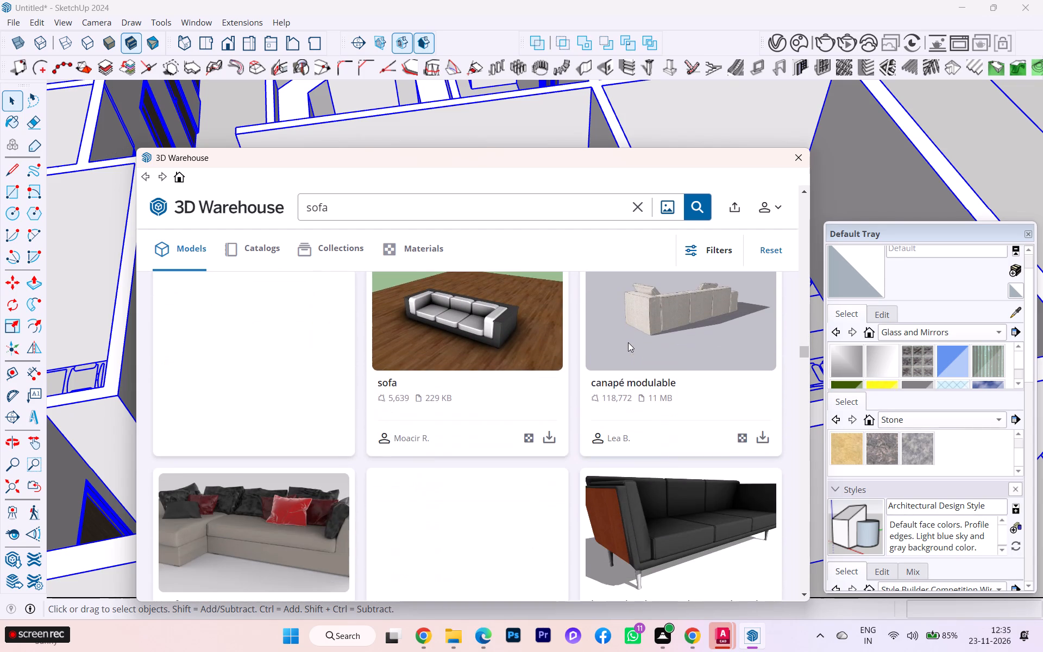
scroll(629, 342, "down", 3)
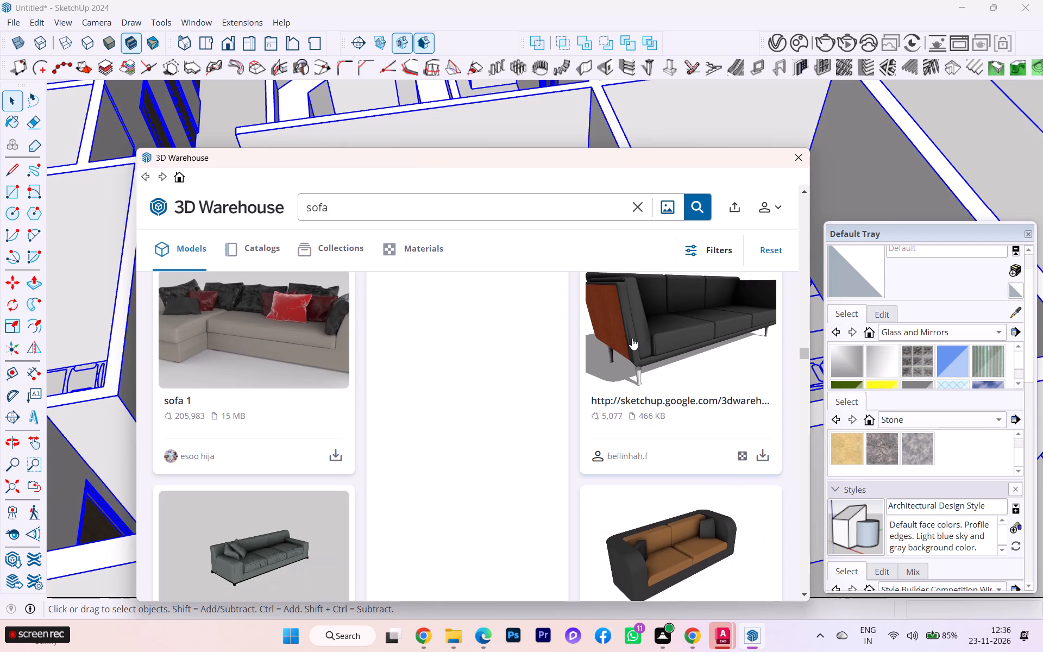
scroll(632, 338, "down", 10)
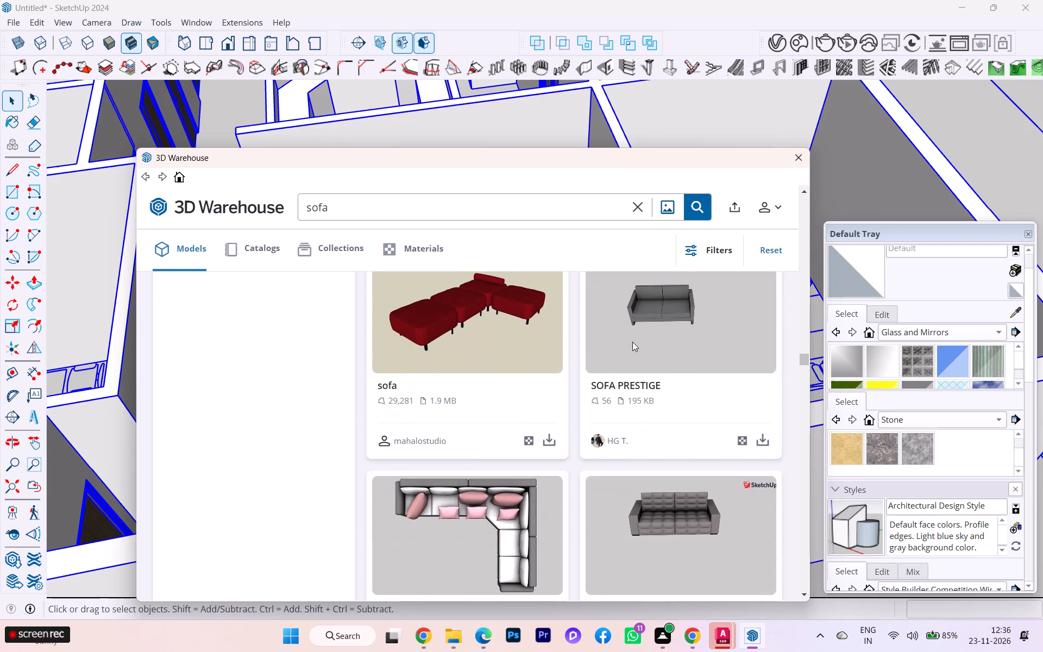
Continue through the sofa results looking for a set that combines a sofa with matching armchairs for the waiting area.
scroll(632, 342, "down", 1)
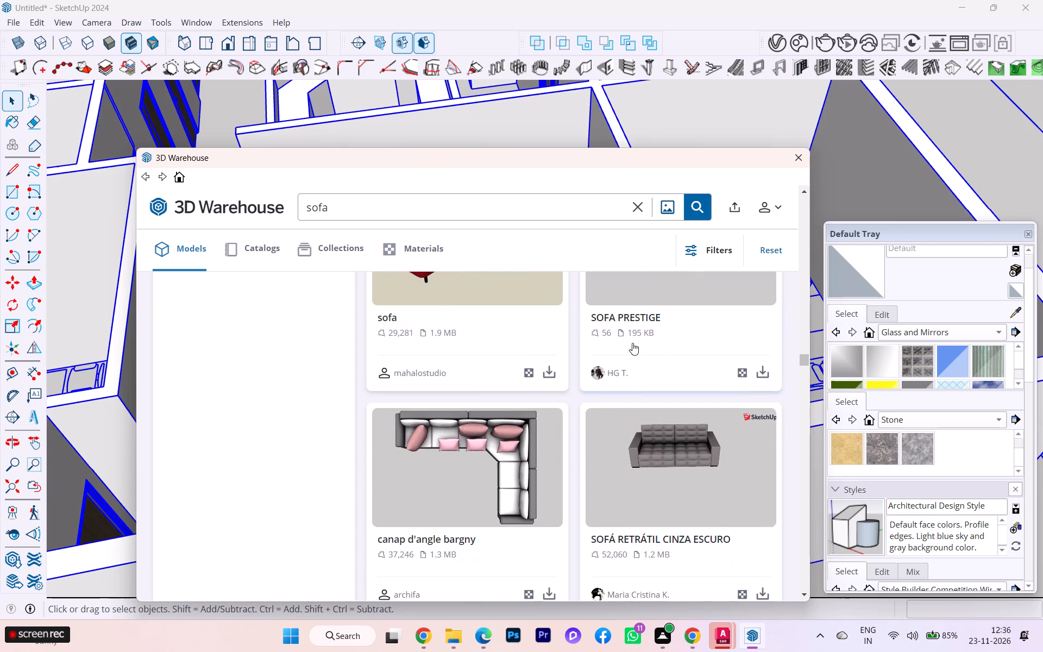
scroll(632, 343, "down", 7)
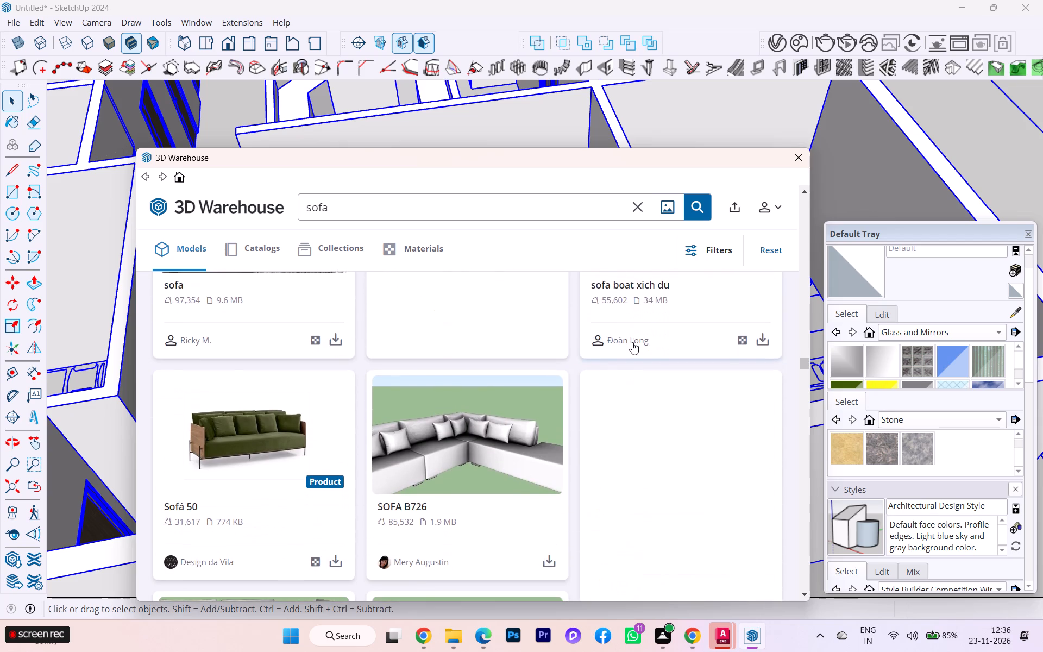
scroll(632, 342, "down", 5)
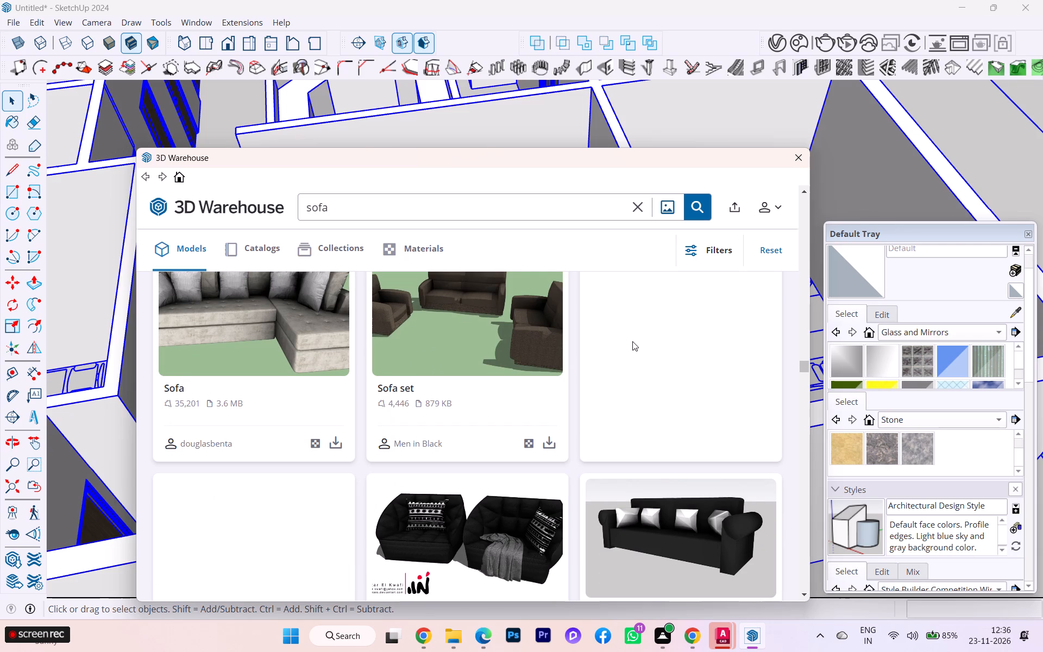
scroll(632, 341, "down", 6)
scroll(632, 342, "up", 1)
scroll(632, 343, "down", 13)
scroll(632, 343, "up", 2)
scroll(632, 343, "down", 3)
scroll(632, 343, "up", 2)
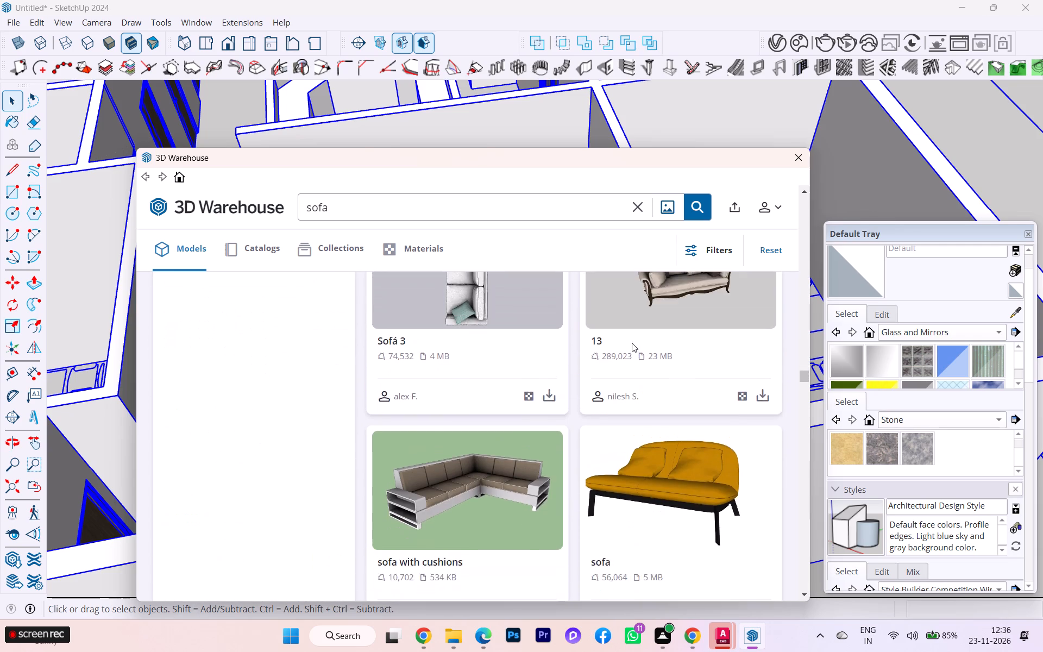
scroll(632, 343, "down", 8)
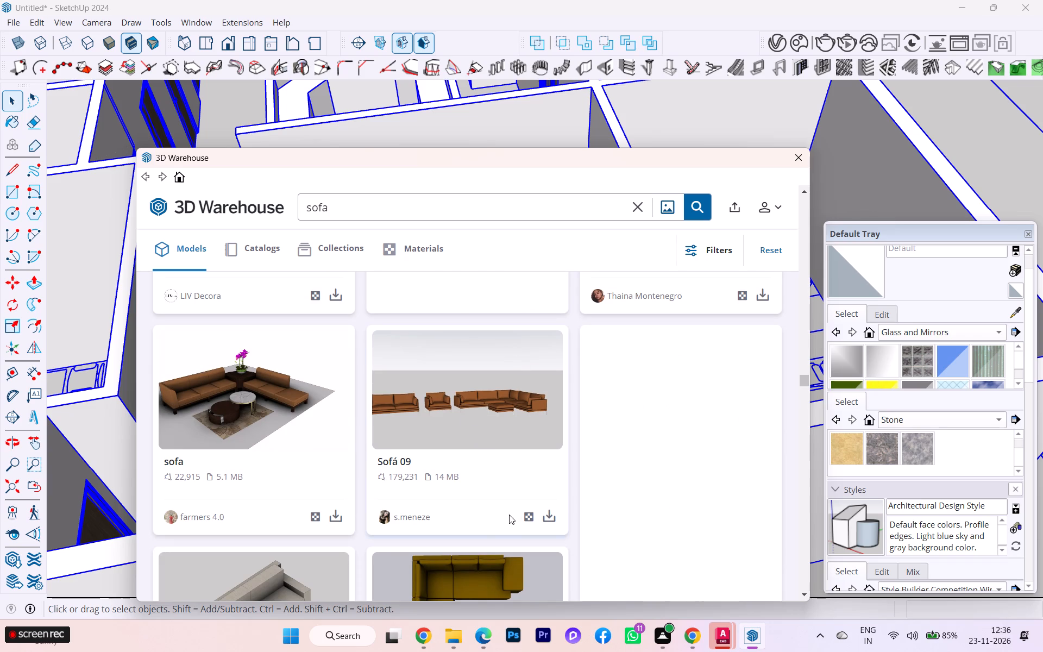
Load the Sofá 09 set from 3D Warehouse directly into the model and place it around the building.
left_click(548, 515)
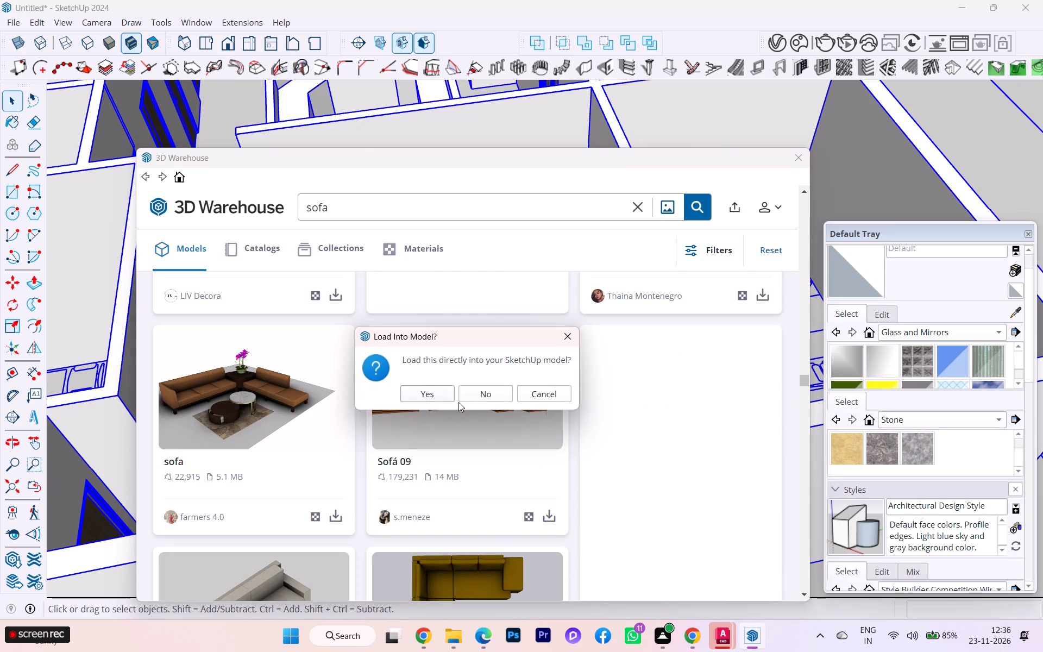
left_click(415, 392)
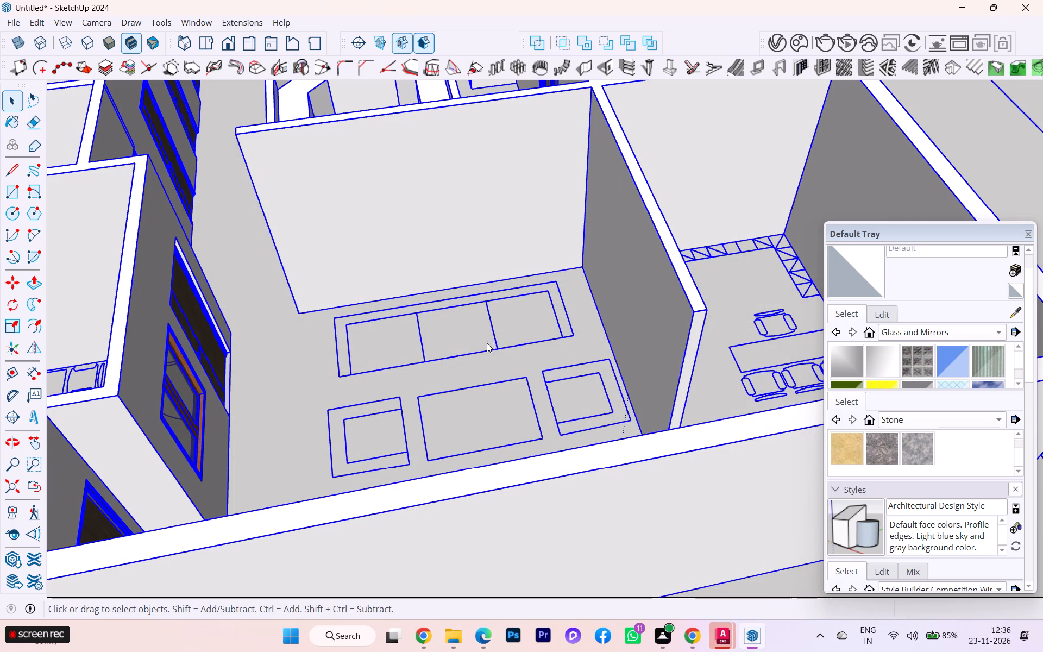
scroll(589, 341, "down", 3)
scroll(574, 357, "up", 1)
scroll(572, 358, "down", 2)
scroll(460, 409, "down", 4)
scroll(457, 411, "up", 2)
scroll(489, 388, "down", 12)
scroll(503, 378, "up", 2)
scroll(503, 378, "down", 7)
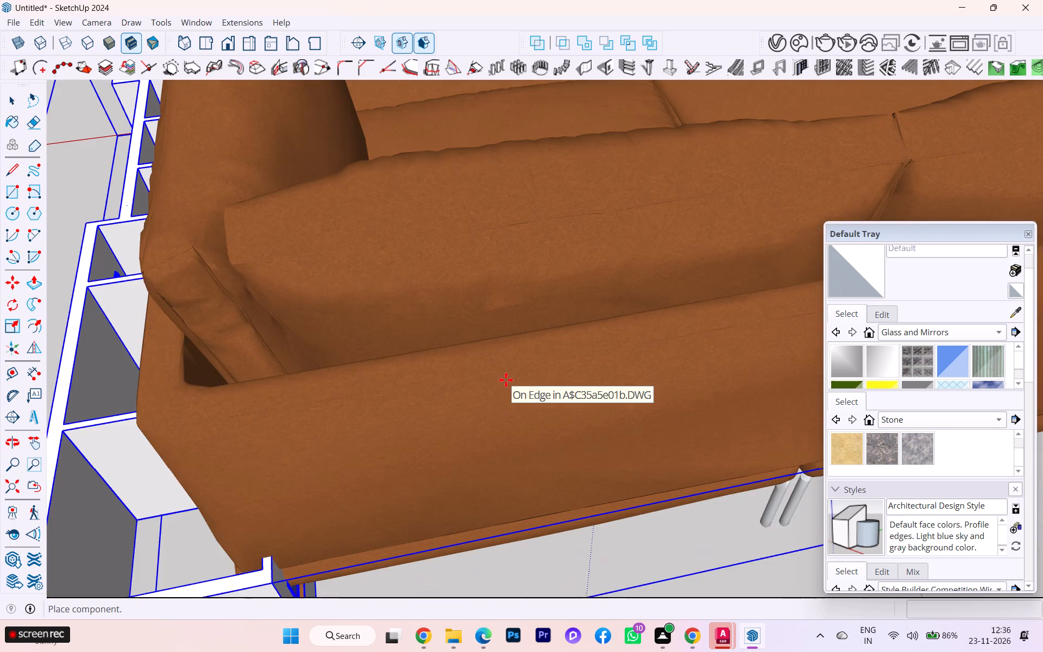
scroll(506, 380, "down", 2)
scroll(506, 380, "up", 1)
scroll(506, 380, "down", 9)
scroll(556, 387, "up", 3)
scroll(556, 387, "down", 1)
scroll(556, 387, "up", 1)
scroll(556, 387, "down", 3)
scroll(510, 406, "down", 2)
scroll(505, 409, "up", 1)
scroll(504, 409, "down", 2)
scroll(499, 411, "up", 2)
scroll(497, 411, "down", 1)
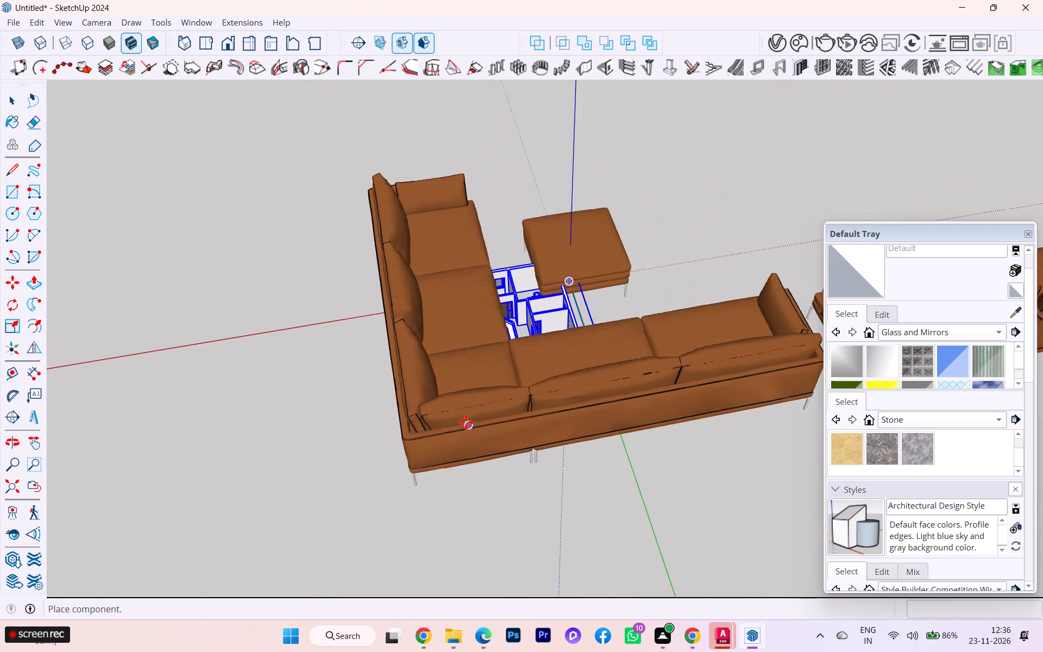
scroll(454, 422, "down", 9)
left_click(386, 507)
Open the Sofá 09 set for editing, copy its separate three-seater sofa, and leave the set.
scroll(373, 501, "down", 1)
scroll(373, 500, "up", 3)
scroll(373, 500, "down", 1)
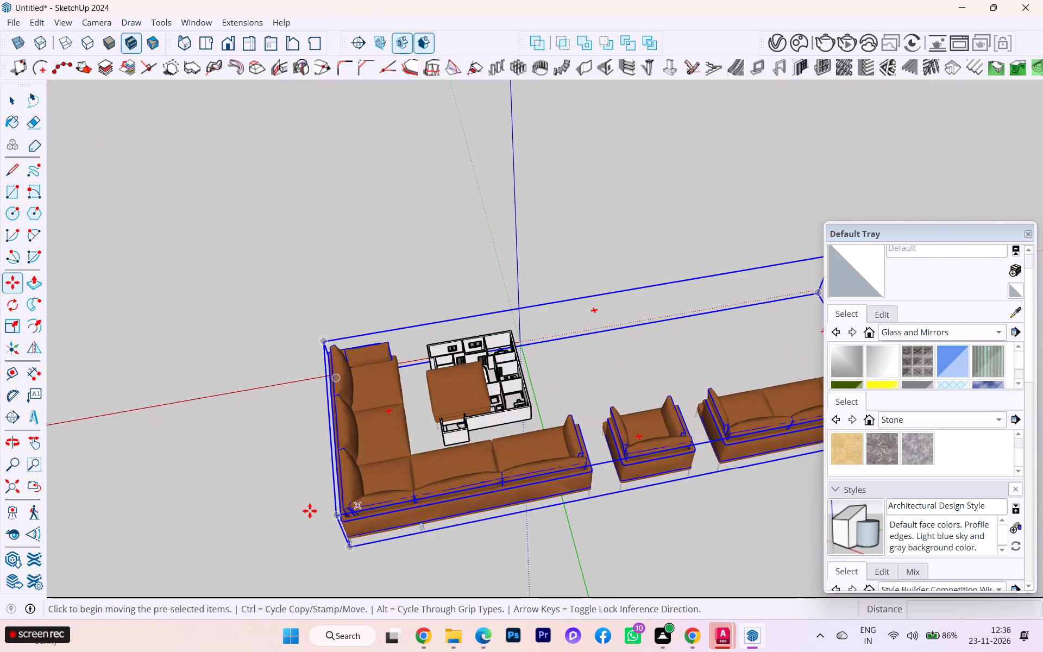
scroll(303, 508, "down", 3)
scroll(303, 508, "up", 2)
scroll(306, 499, "down", 5)
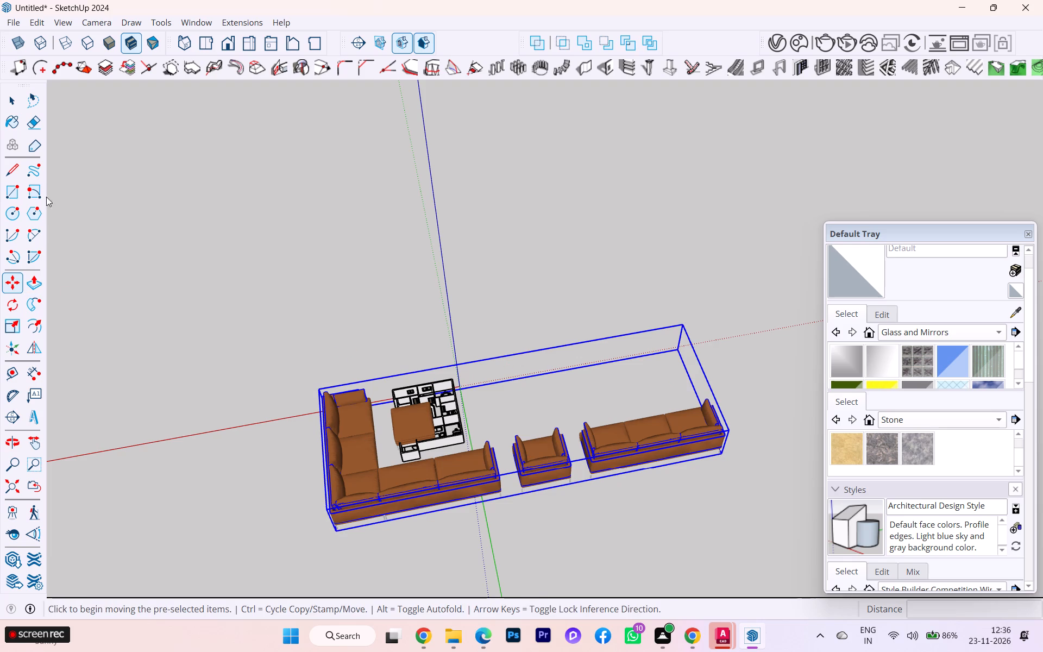
left_click(20, 102)
triple_click(620, 452)
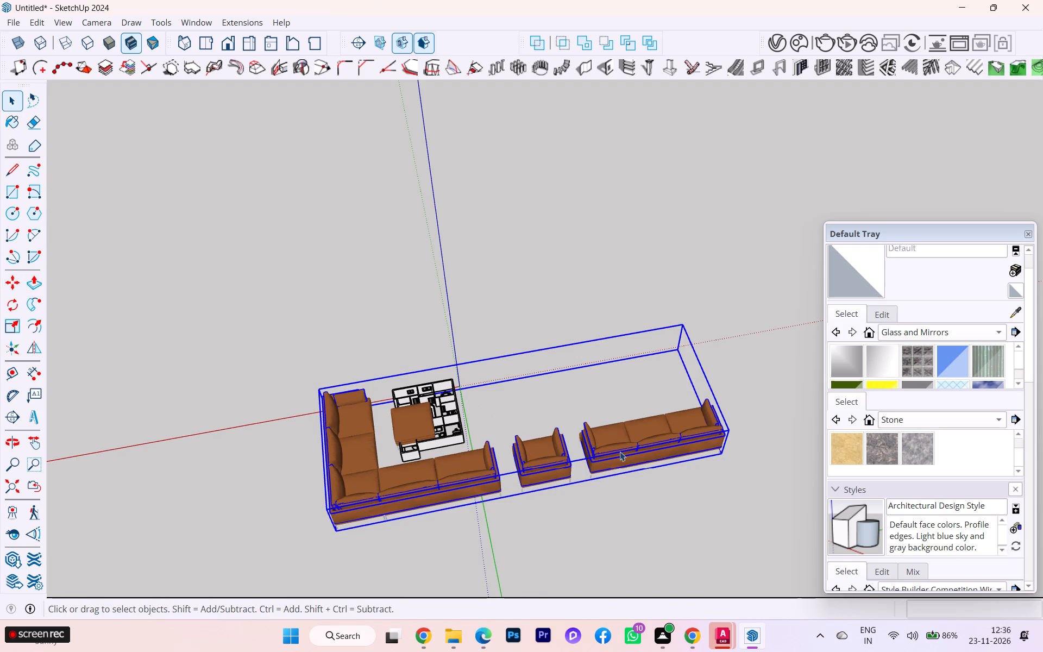
left_click(628, 450)
left_click(629, 450)
left_click(629, 456)
double_click(629, 456)
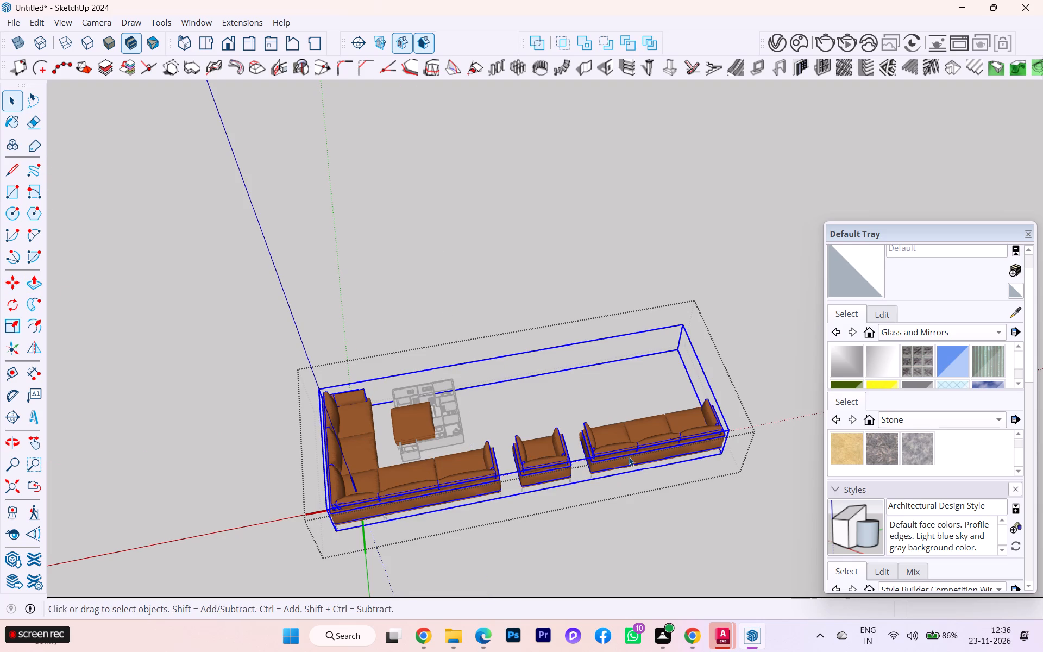
left_click_drag(574, 407, 754, 521)
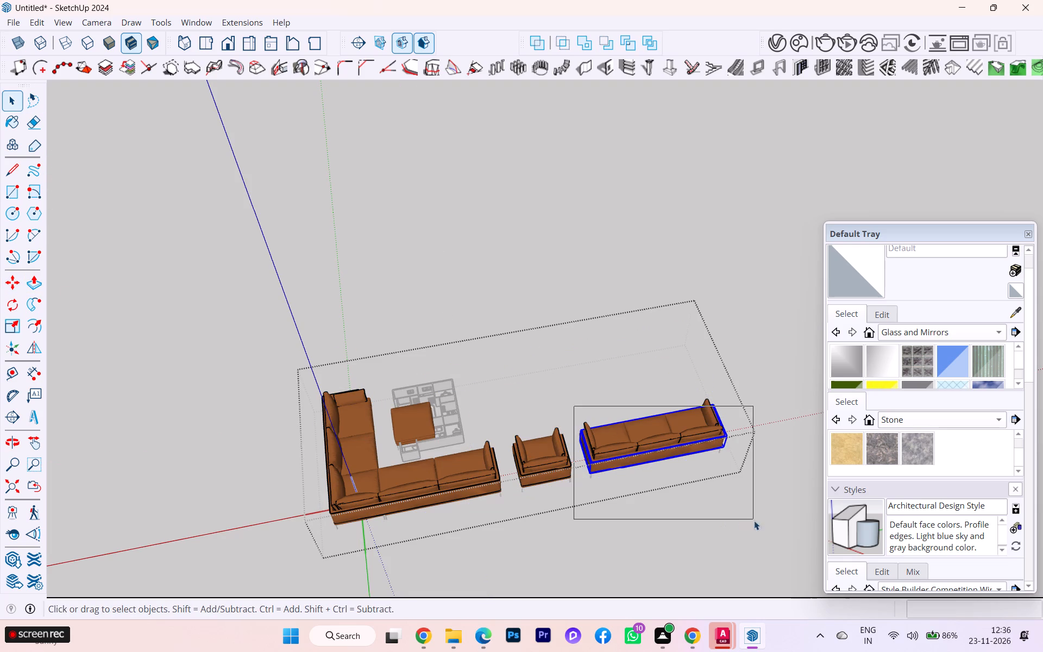
left_click_drag(754, 521, 764, 513)
scroll(639, 443, "up", 1)
scroll(639, 443, "down", 1)
scroll(639, 443, "up", 2)
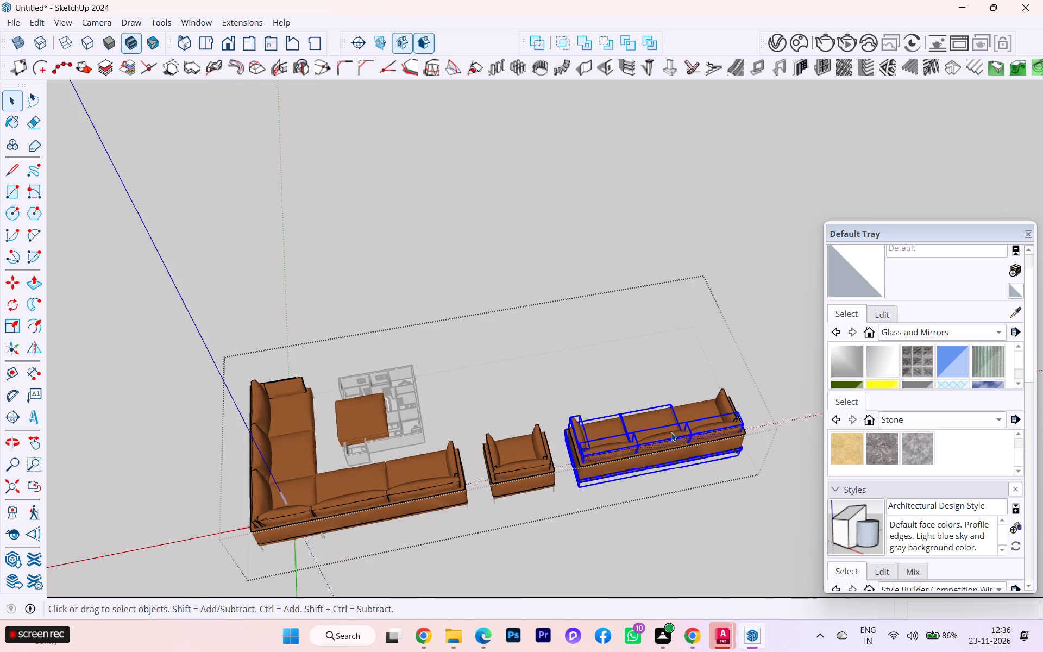
scroll(678, 433, "up", 1, "ctrl")
left_click_drag(701, 446, 683, 408, "ctrl")
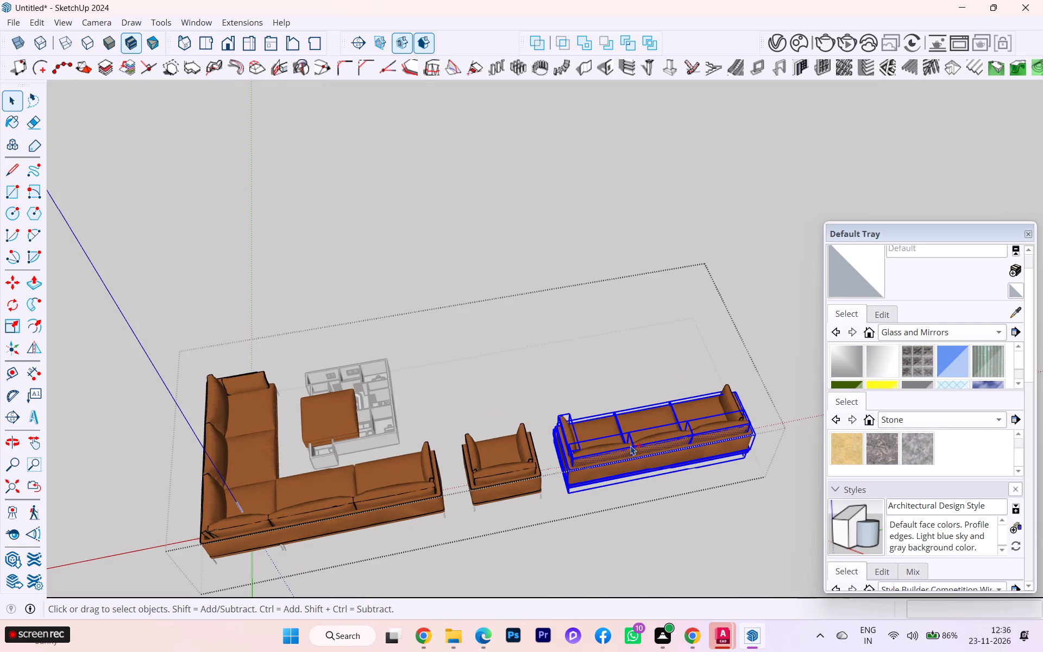
key("ctrl+c")
left_click(454, 247)
left_click(517, 272)
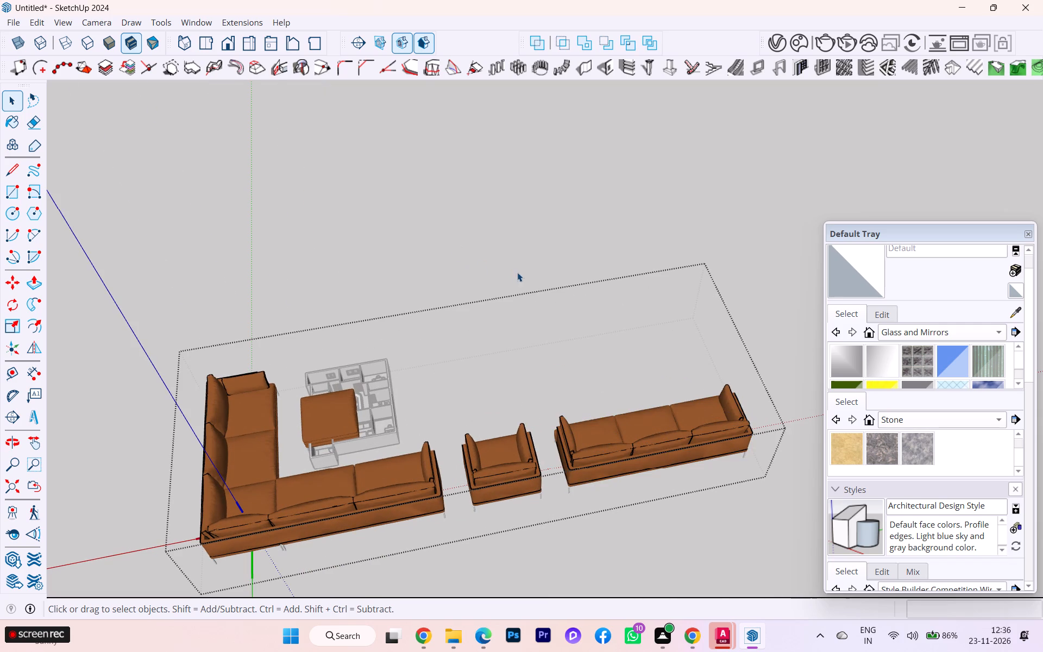
Move the whole Sofá 09 set away so its ottoman no longer covers the building.
scroll(549, 312, "down", 4)
middle_click_drag(500, 343, 1042, 307)
scroll(686, 348, "down", 1)
scroll(679, 353, "up", 1)
scroll(671, 360, "down", 1)
middle_click_drag(630, 417, 751, 416)
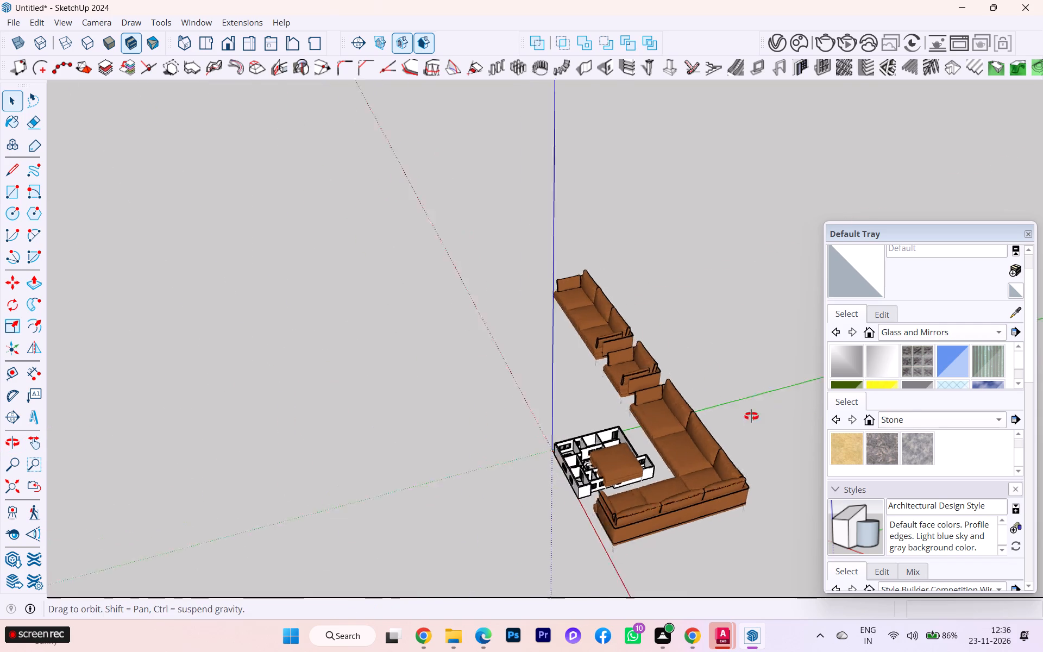
middle_click_drag(751, 416, 906, 412)
scroll(686, 410, "up", 9)
scroll(667, 424, "down", 1)
scroll(667, 424, "up", 1)
left_click(667, 424)
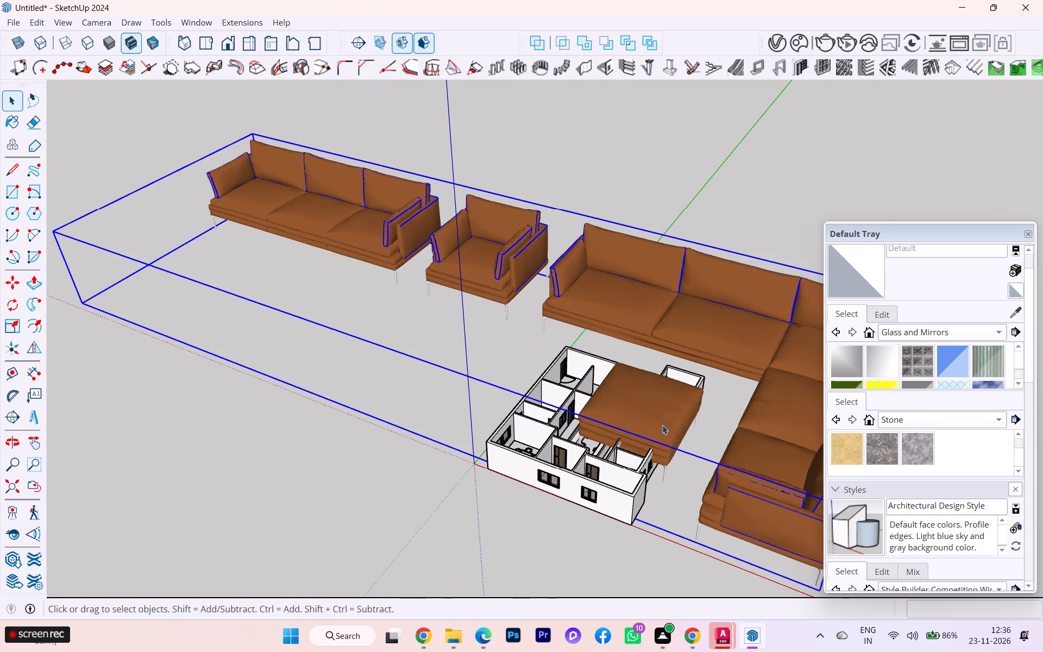
key("m")
left_click(659, 425)
left_click(737, 325)
Paste the copied three-seater sofa over the three-seat outline in the waiting area.
scroll(609, 415, "down", 1)
scroll(607, 414, "up", 3)
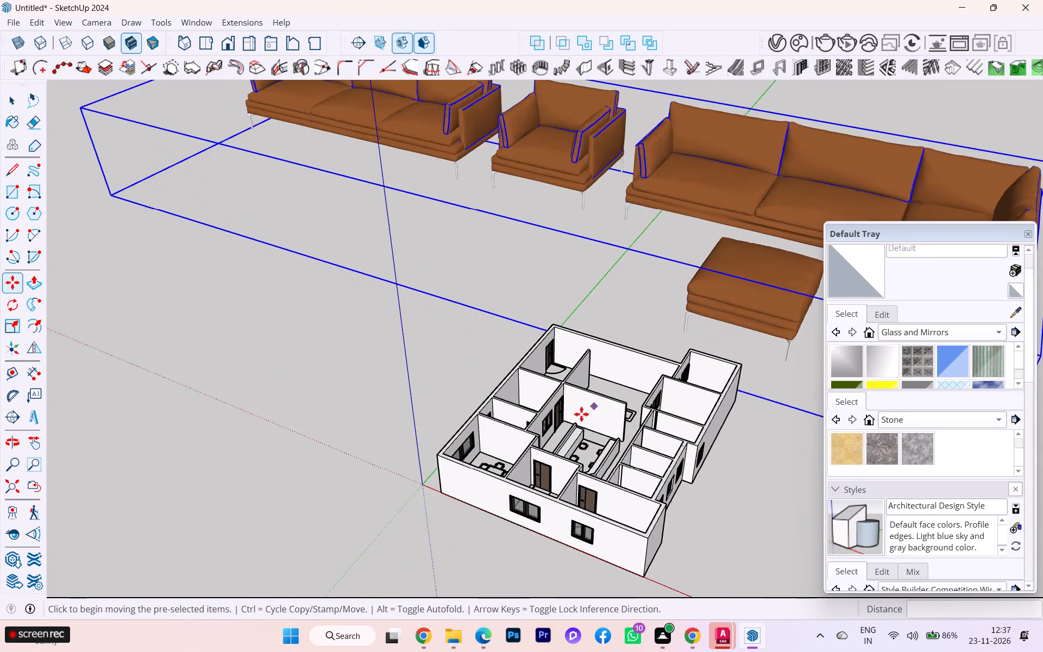
scroll(581, 414, "up", 2)
scroll(580, 413, "down", 1)
scroll(580, 412, "up", 1)
scroll(580, 410, "down", 2)
scroll(580, 410, "up", 6)
middle_click_drag(600, 385, 617, 512)
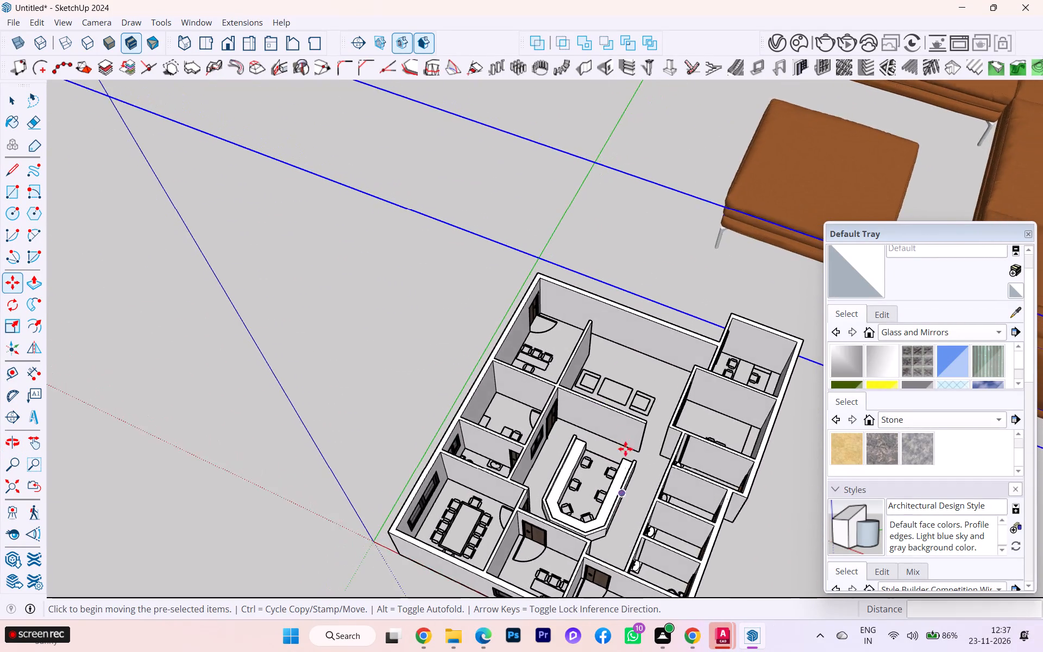
scroll(616, 422, "up", 2)
scroll(615, 421, "down", 1)
scroll(615, 421, "up", 5)
scroll(621, 388, "down", 1)
scroll(621, 388, "up", 1)
scroll(621, 388, "down", 1)
middle_click_drag(617, 390, 3, 391)
scroll(180, 336, "up", 3)
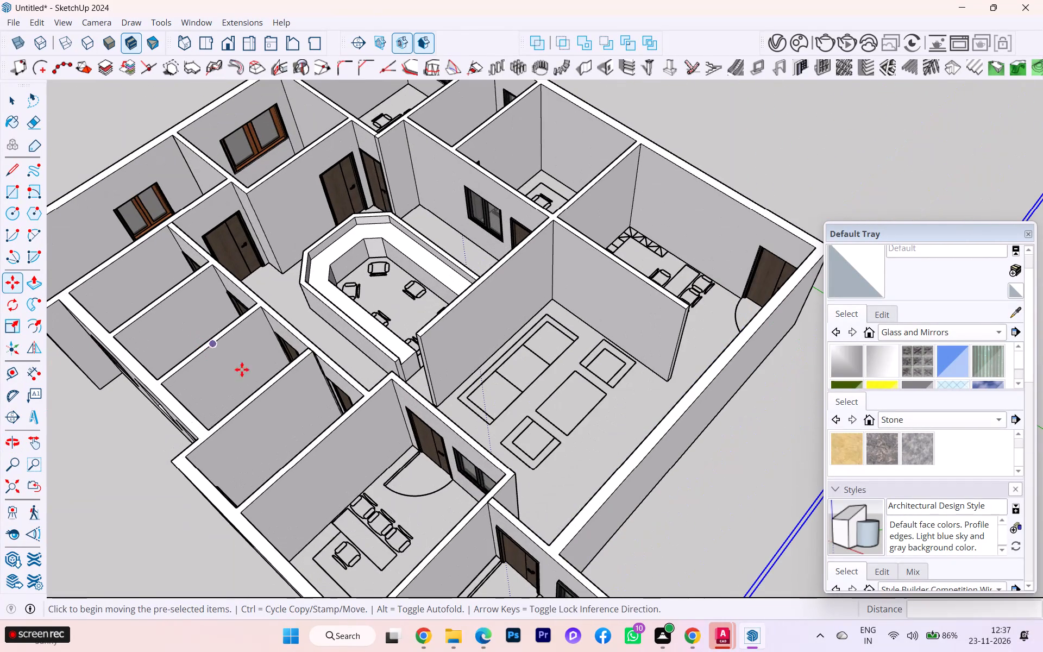
key("ctrl+v")
scroll(487, 411, "down", 3)
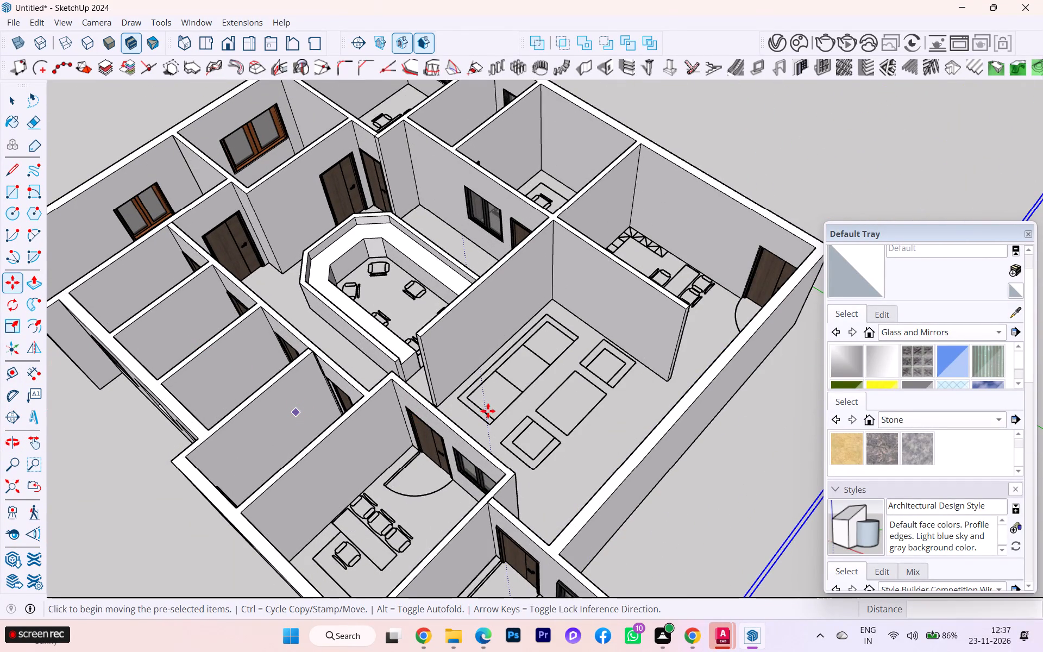
scroll(486, 413, "down", 5)
scroll(485, 413, "up", 2)
scroll(485, 413, "down", 7)
left_click_drag(571, 312, 562, 312)
Scale the pasted three-seater sofa down uniformly to about 0.12 to fit the waiting area.
scroll(482, 389, "down", 2)
middle_click_drag(469, 402, 774, 295)
scroll(507, 361, "down", 1)
scroll(506, 363, "up", 1)
scroll(504, 364, "down", 4)
middle_click_drag(563, 371, 769, 363)
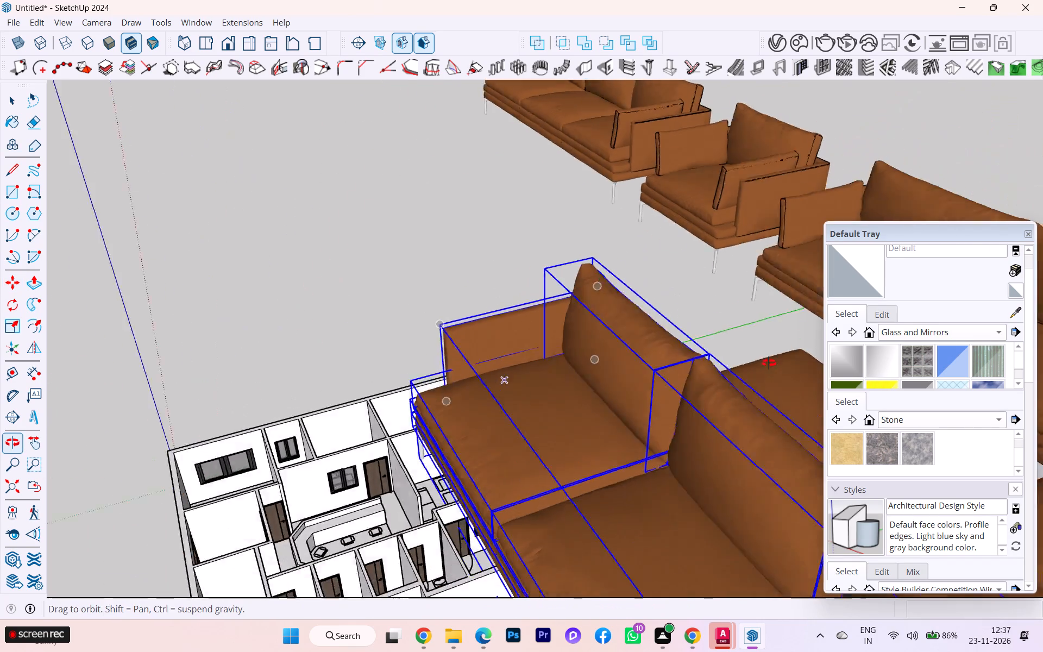
middle_click_drag(769, 363, 790, 359)
scroll(449, 365, "down", 3)
scroll(446, 367, "up", 2)
scroll(446, 367, "down", 3)
scroll(425, 378, "up", 1)
scroll(423, 379, "down", 8)
scroll(370, 410, "up", 1)
scroll(370, 411, "down", 3)
scroll(374, 416, "up", 1)
scroll(374, 417, "down", 2)
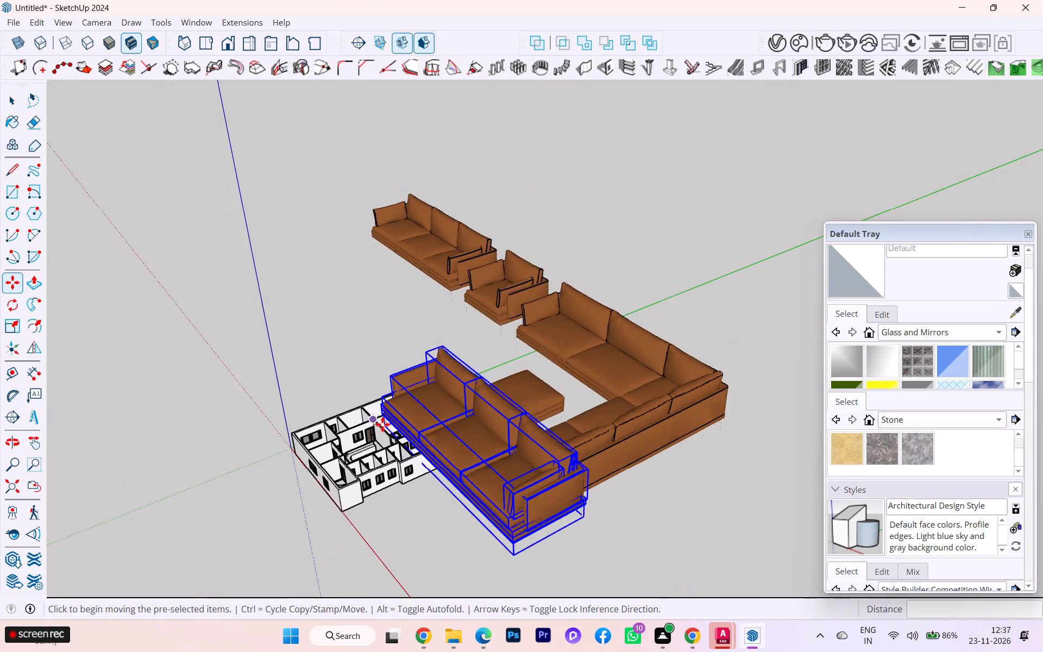
middle_click_drag(385, 427, 715, 474)
key("s")
scroll(588, 497, "up", 1)
scroll(588, 497, "down", 1)
scroll(587, 497, "up", 3)
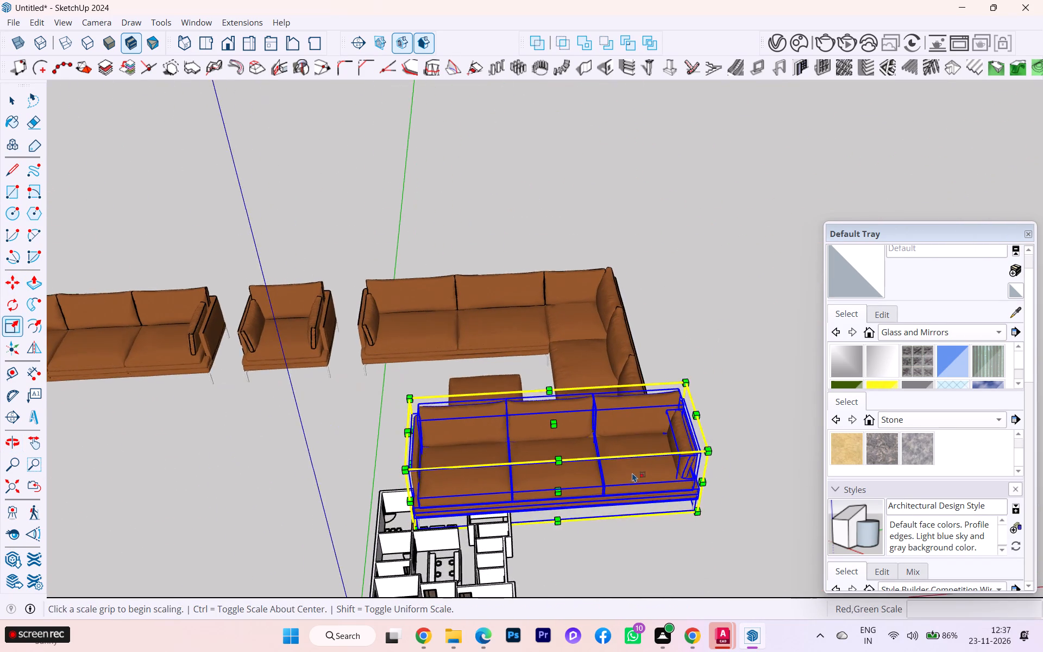
scroll(632, 473, "up", 1)
left_click(703, 352)
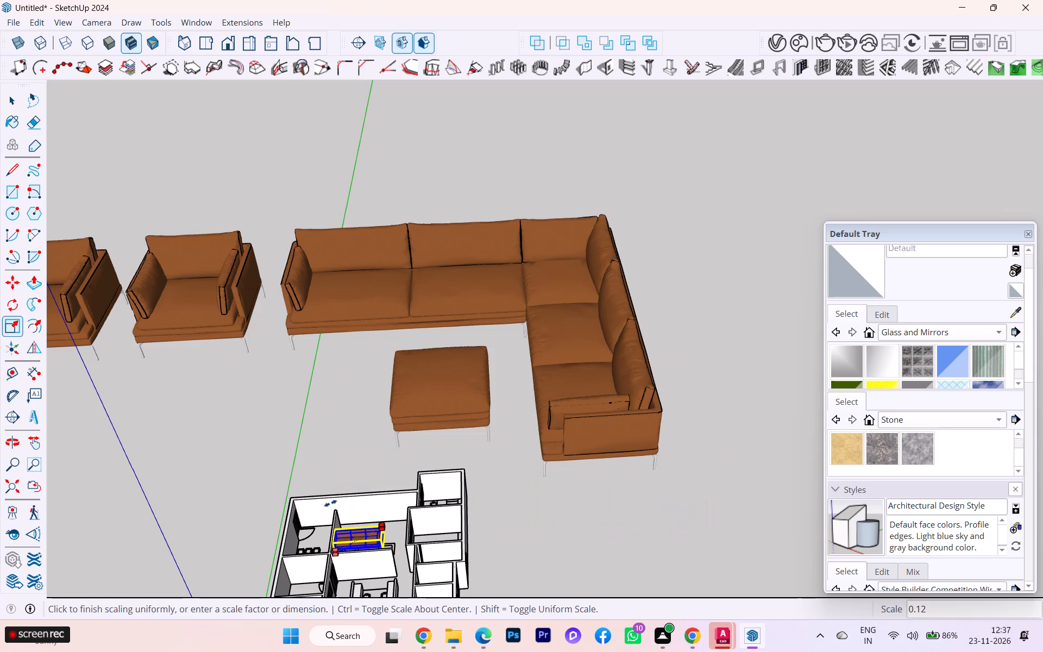
left_click(330, 503)
Move the scaled sofa down from above the partition area toward the three-seat outline on the waiting area floor.
scroll(356, 601, "up", 7)
middle_click_drag(336, 580, 749, 499)
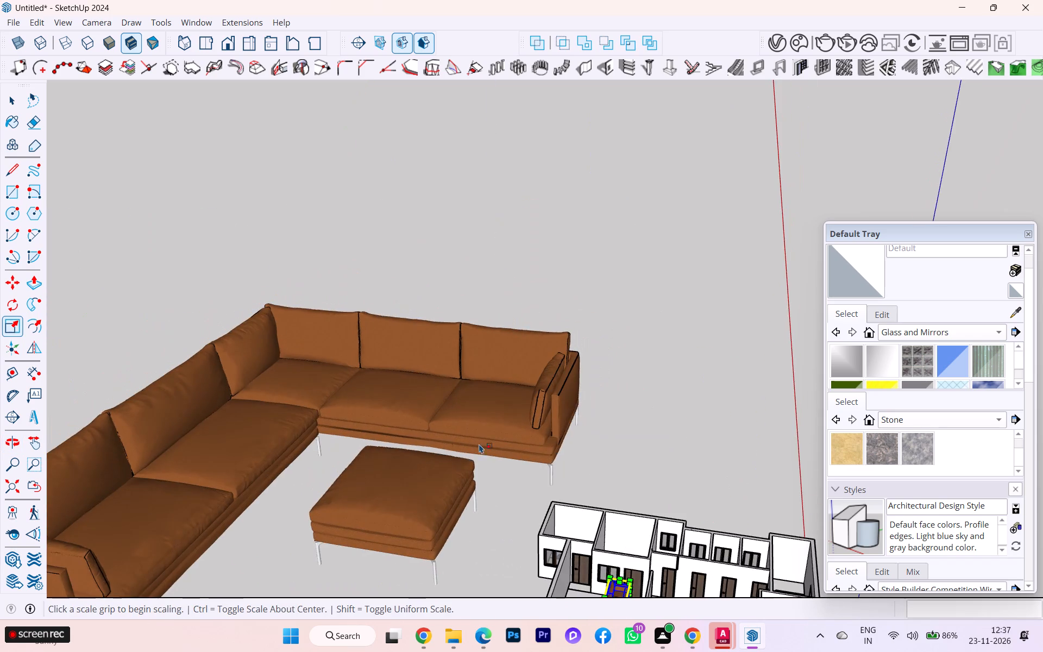
scroll(303, 470, "down", 6)
middle_click_drag(380, 548, 654, 518)
scroll(665, 524, "up", 3)
scroll(643, 556, "down", 3)
scroll(631, 566, "up", 1)
scroll(381, 378, "down", 2)
scroll(381, 378, "up", 2)
scroll(381, 378, "down", 3)
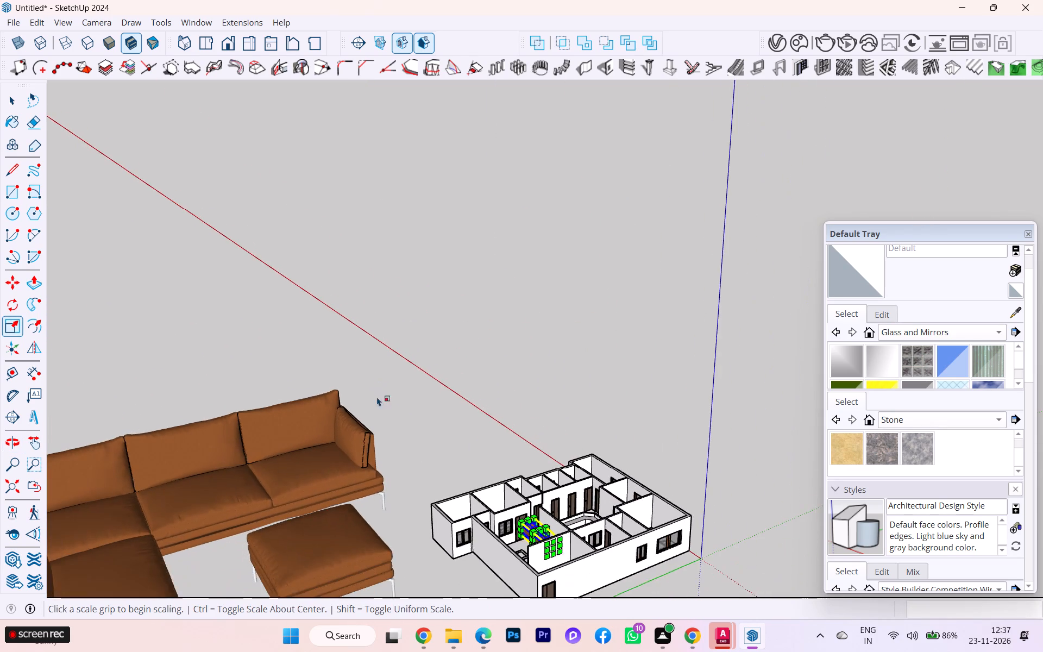
scroll(462, 536, "up", 1)
scroll(483, 570, "down", 1)
scroll(496, 588, "up", 2)
scroll(520, 623, "down", 1)
scroll(522, 626, "up", 3)
scroll(551, 592, "down", 2)
scroll(551, 592, "up", 5)
scroll(542, 541, "down", 1)
scroll(542, 541, "up", 12)
scroll(540, 541, "down", 1)
scroll(540, 542, "up", 1)
scroll(540, 542, "down", 1)
scroll(540, 542, "up", 3)
scroll(533, 550, "down", 1)
scroll(533, 550, "up", 2)
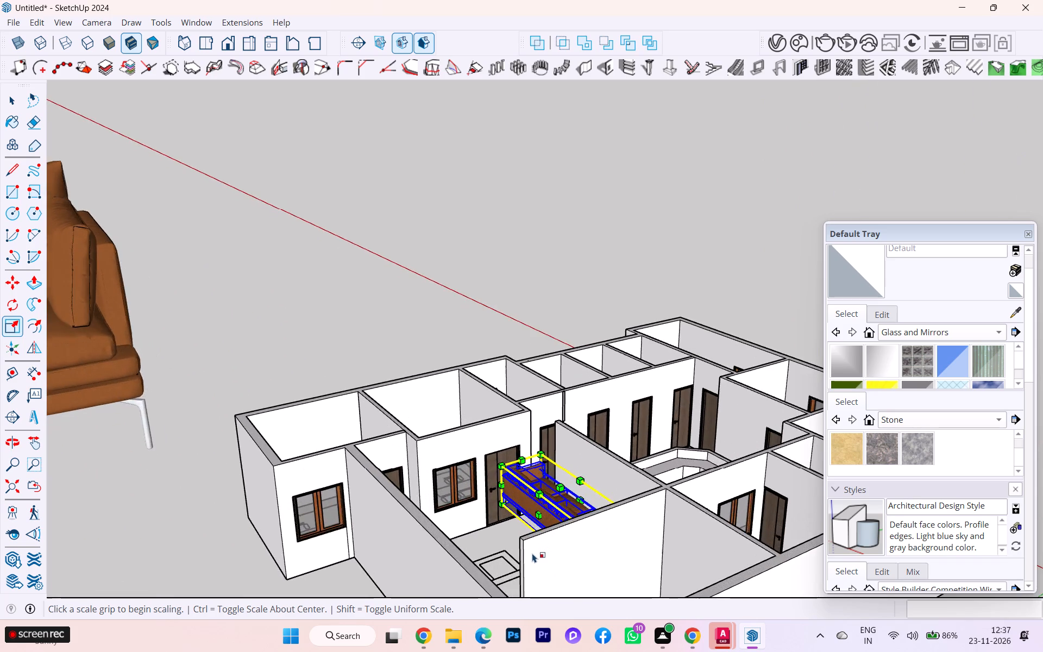
middle_click_drag(532, 554, 734, 617)
scroll(569, 492, "up", 7)
key("m")
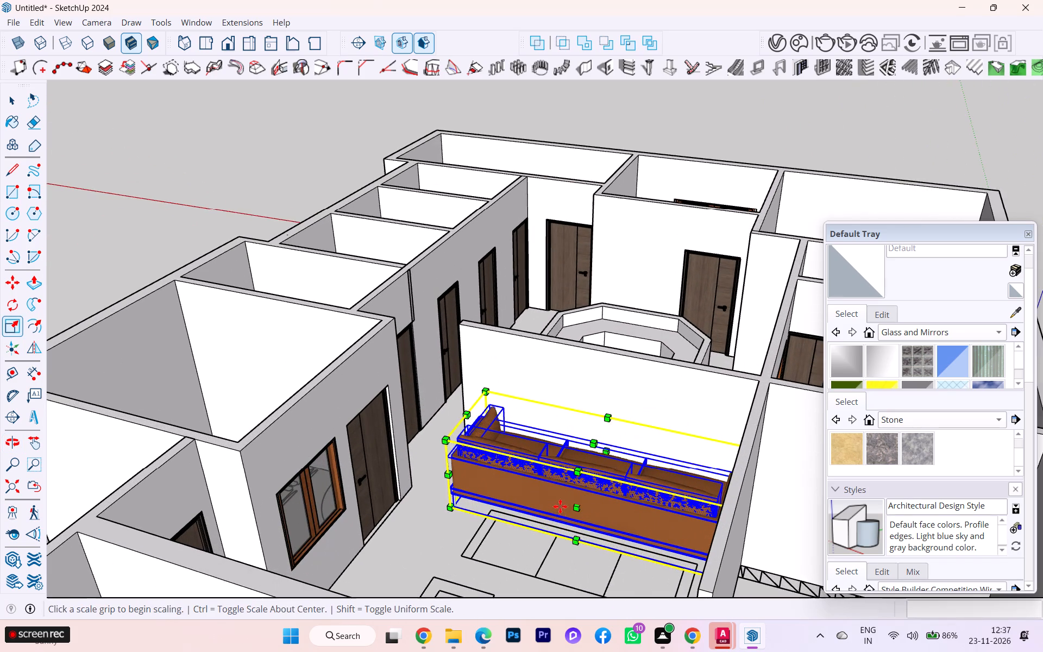
scroll(559, 512, "up", 3)
scroll(560, 518, "down", 1)
scroll(560, 520, "up", 1)
left_click(571, 533)
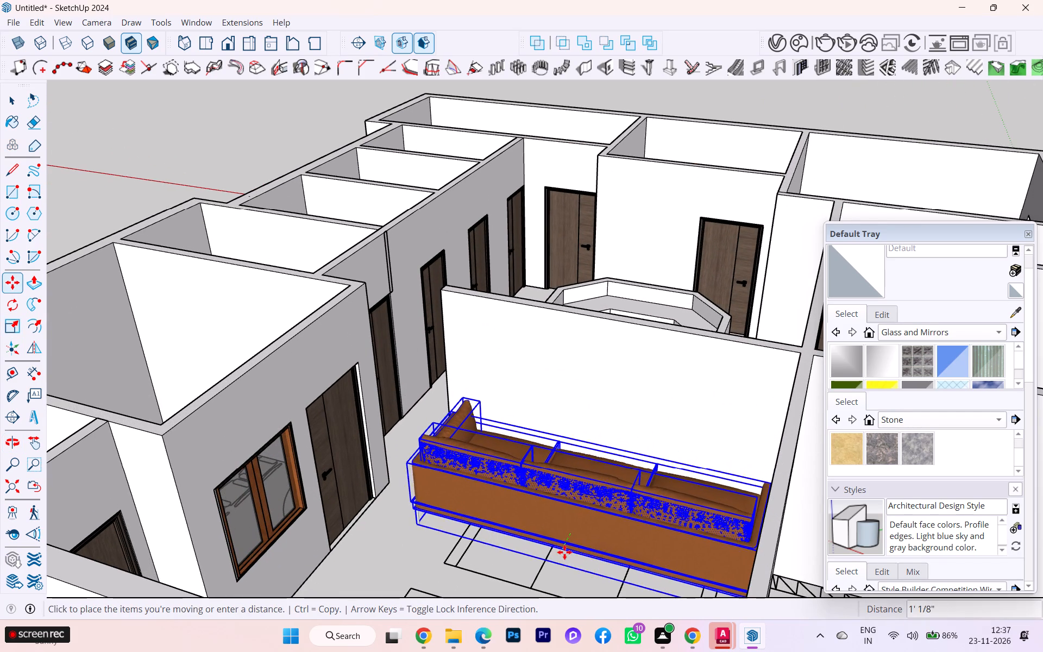
key("Up")
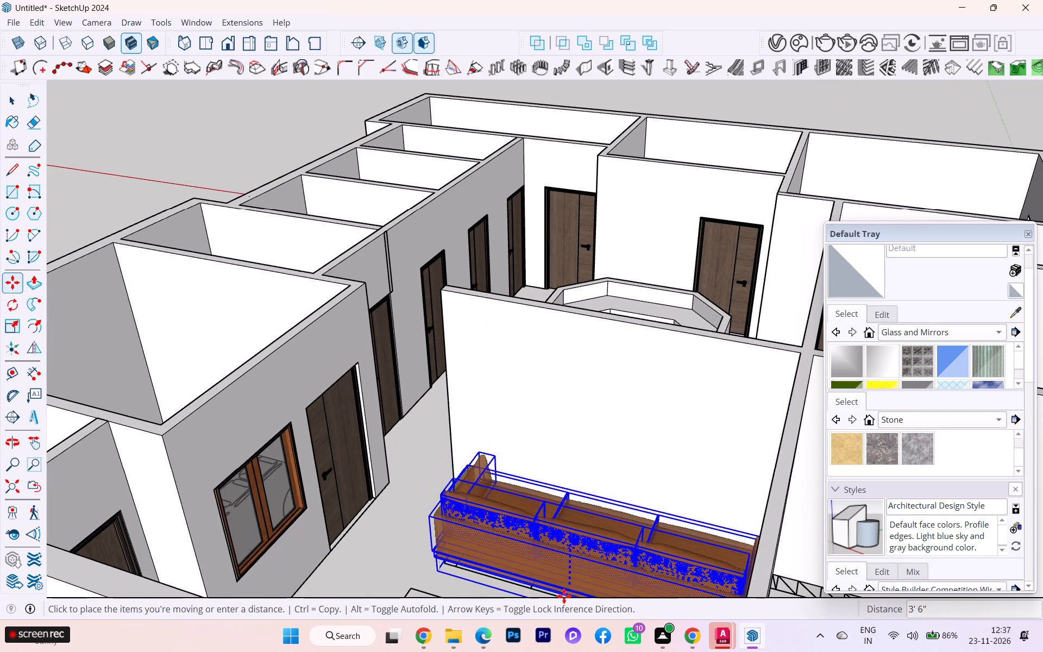
left_click(564, 596)
left_click(571, 520)
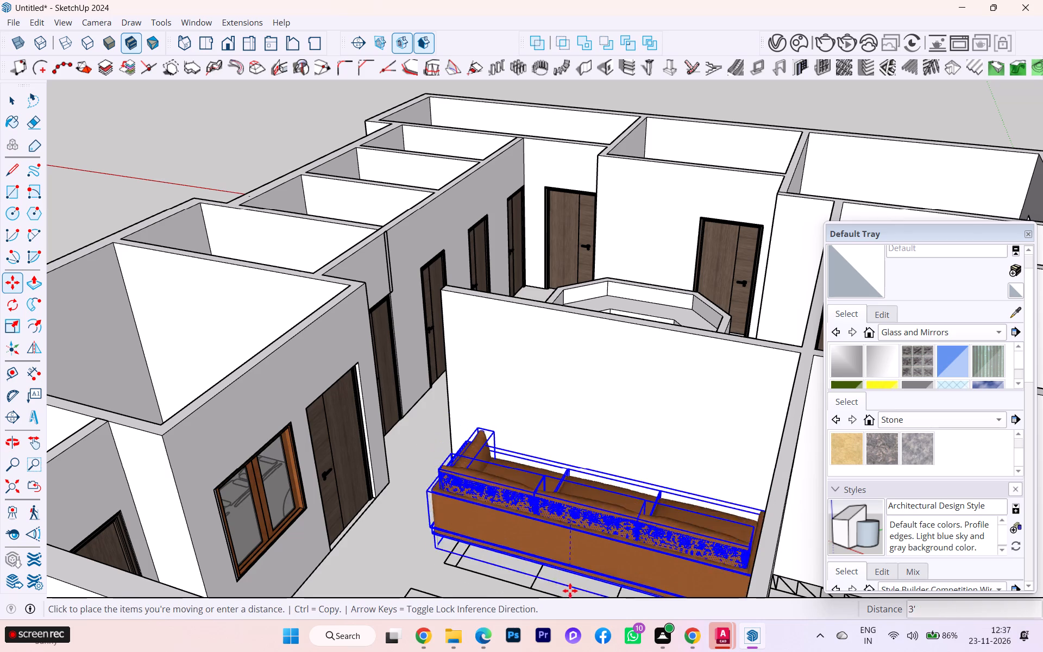
left_click(570, 591)
Lower the three-seater sofa by about 1' 5" toward the waiting area floor.
scroll(378, 453, "down", 1)
scroll(378, 453, "up", 1)
scroll(377, 453, "down", 2)
middle_click_drag(379, 451, 623, 452)
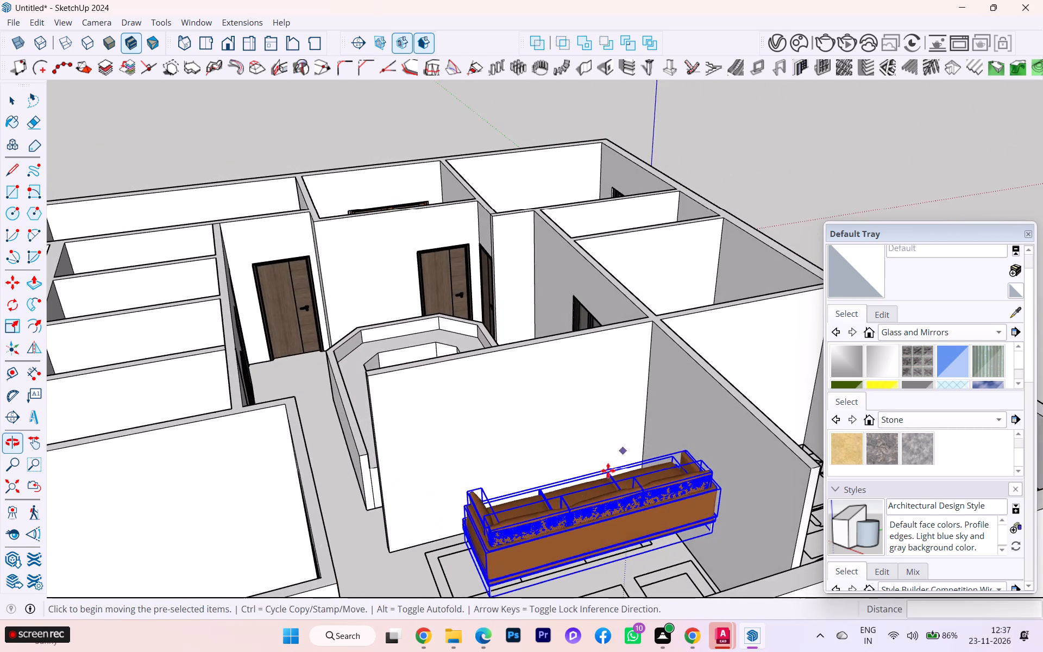
scroll(495, 546, "up", 3)
scroll(388, 441, "down", 1)
scroll(381, 435, "up", 2)
scroll(378, 433, "down", 2)
scroll(411, 545, "up", 4)
left_click(449, 553)
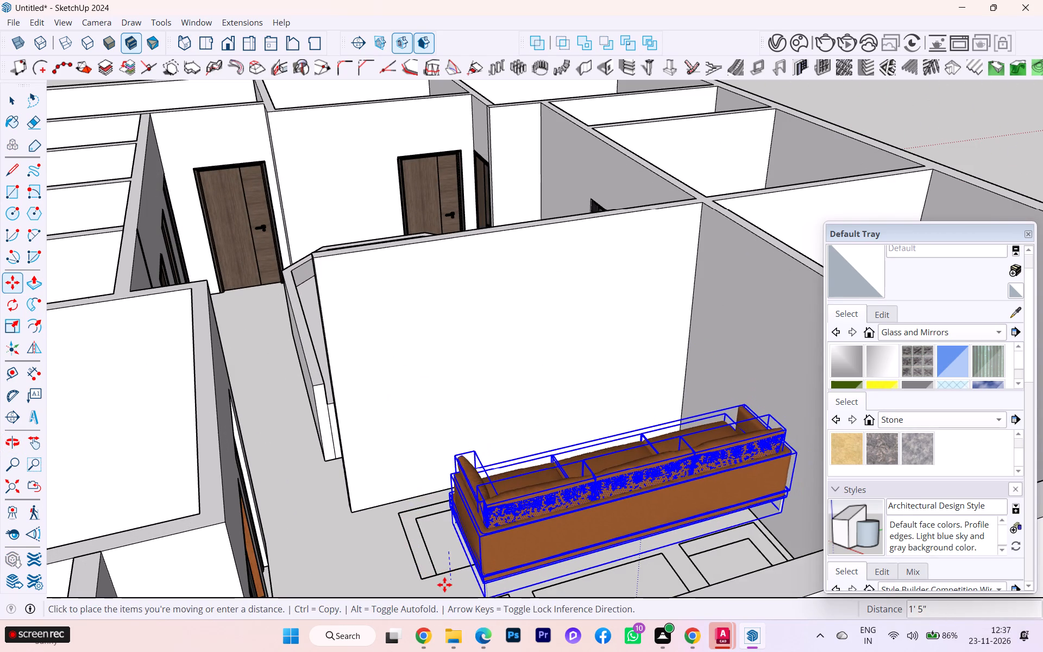
left_click(444, 585)
Move the sofa about 3' toward the partition wall, over its three-seat outline.
scroll(433, 514, "down", 1)
middle_click_drag(433, 514, 573, 597)
scroll(516, 552, "up", 5)
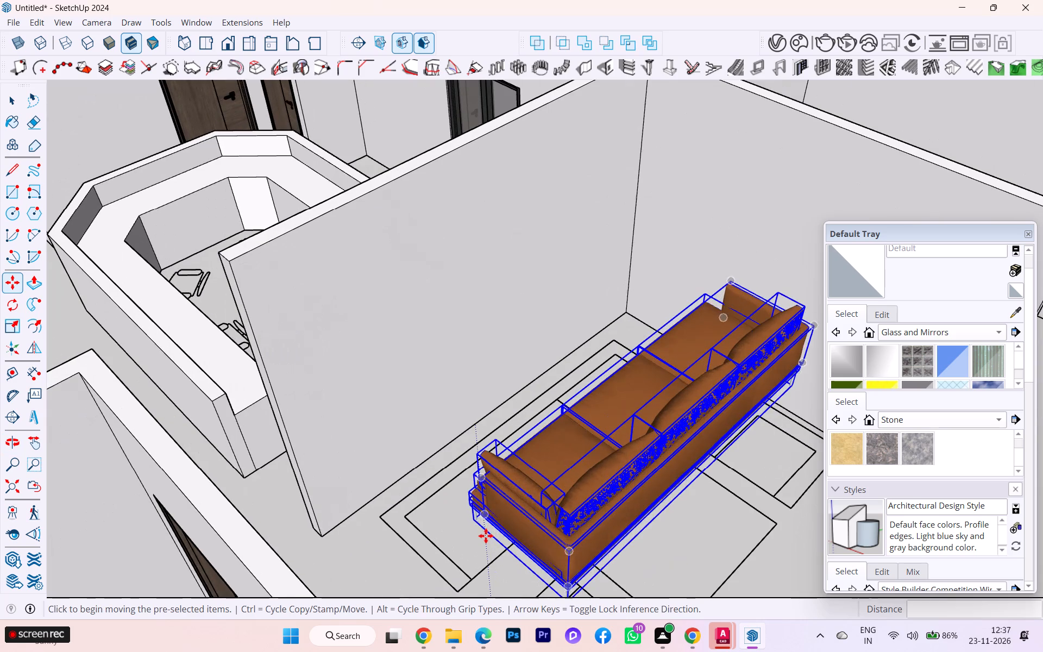
left_click(473, 519)
left_click(423, 486)
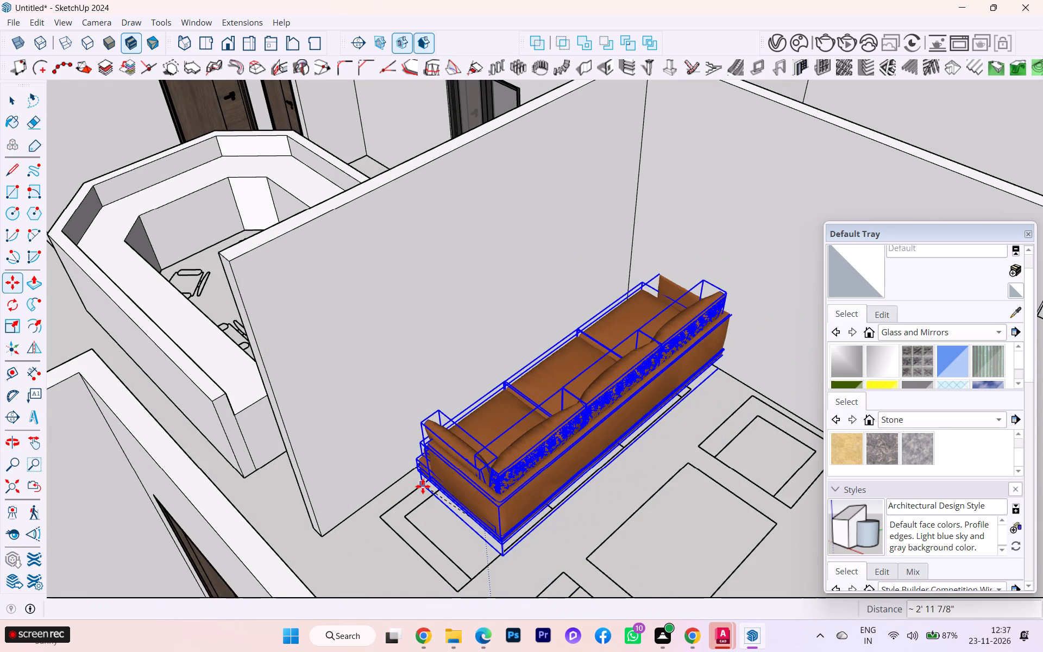
Lower the sofa along the blue axis by about 1' 4" toward the floor outline.
scroll(469, 517, "up", 2)
key("m")
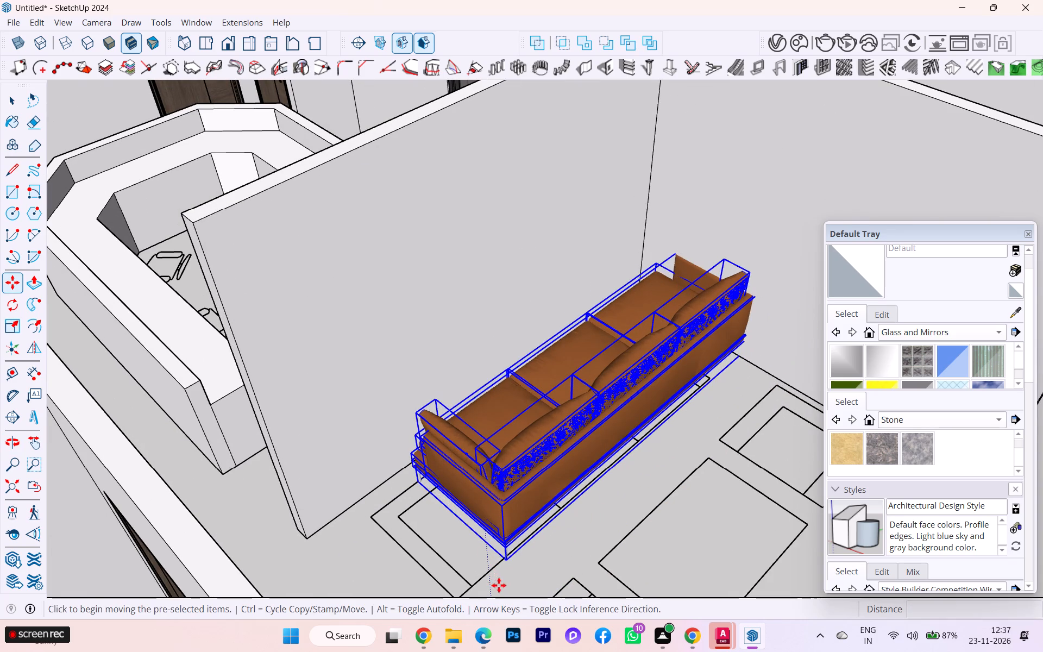
left_click(498, 566)
key("Up")
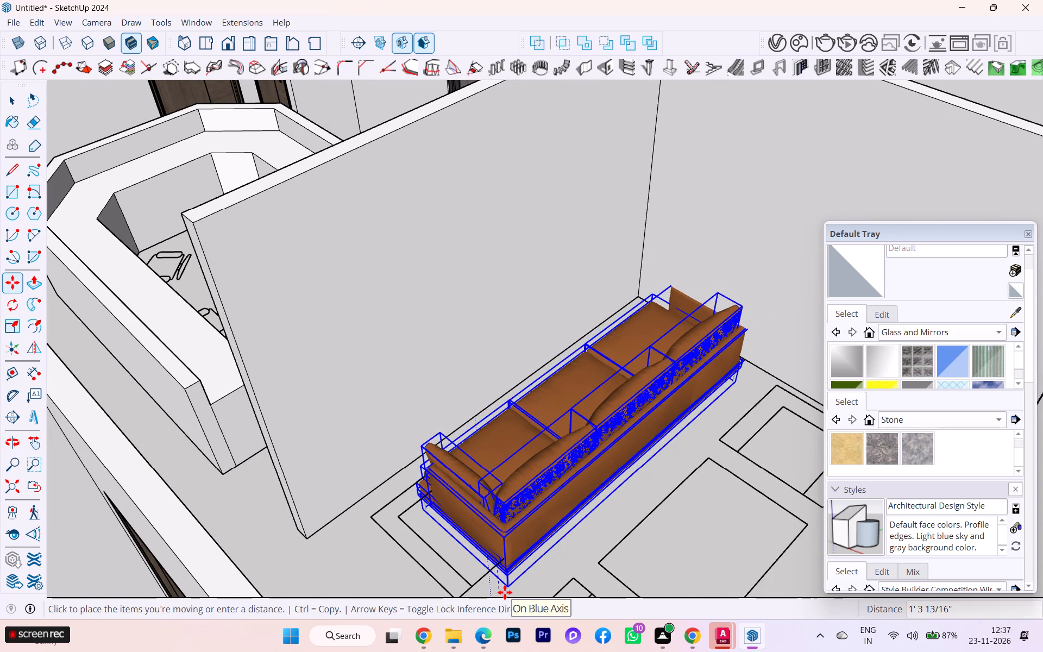
left_click(505, 592)
left_click(505, 592)
Align the sofa's rear base corner with the matching corner of the three-seat outline on the floor.
scroll(552, 526, "down", 1)
middle_click_drag(551, 526, 428, 430)
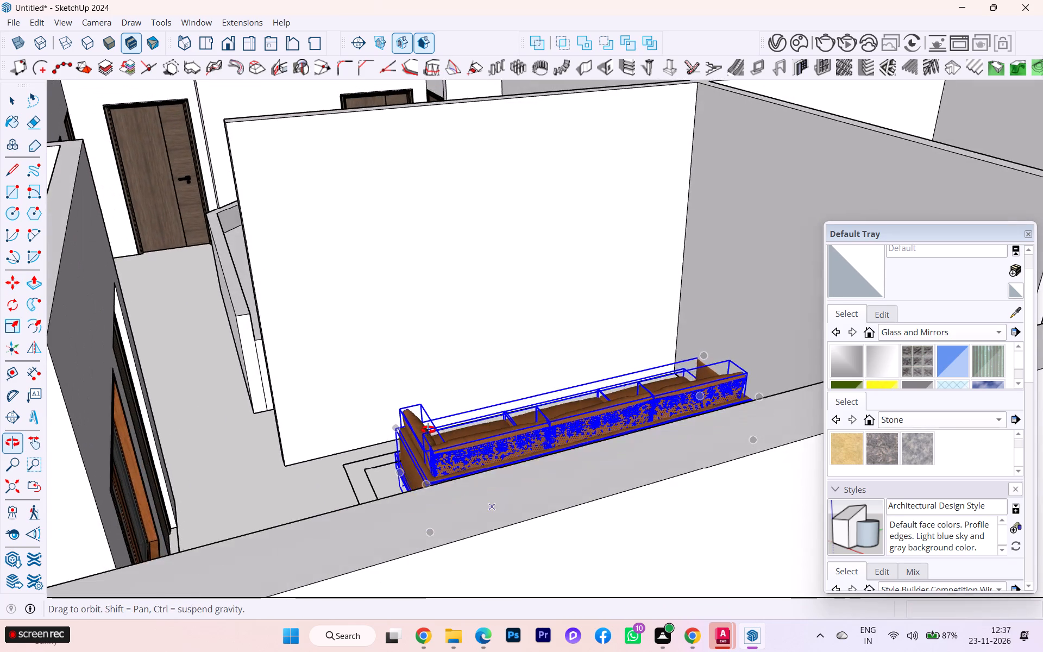
middle_click_drag(428, 430, 458, 469)
scroll(455, 594, "up", 9)
scroll(454, 590, "down", 1)
scroll(454, 589, "up", 7)
scroll(455, 557, "down", 1)
scroll(455, 557, "up", 12)
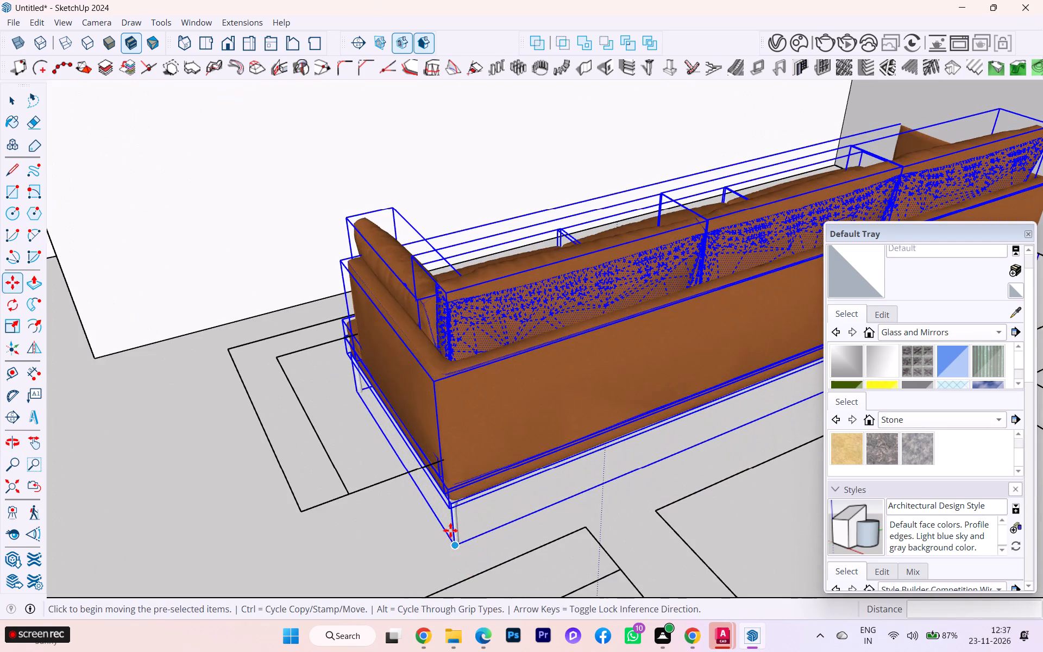
left_click(450, 501)
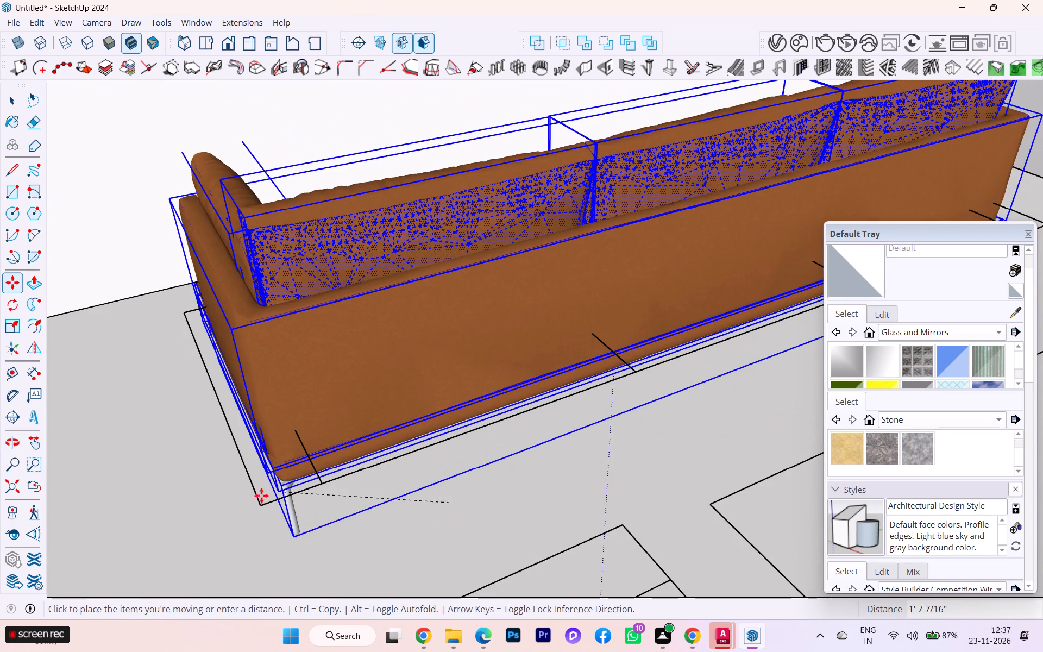
left_click(261, 508)
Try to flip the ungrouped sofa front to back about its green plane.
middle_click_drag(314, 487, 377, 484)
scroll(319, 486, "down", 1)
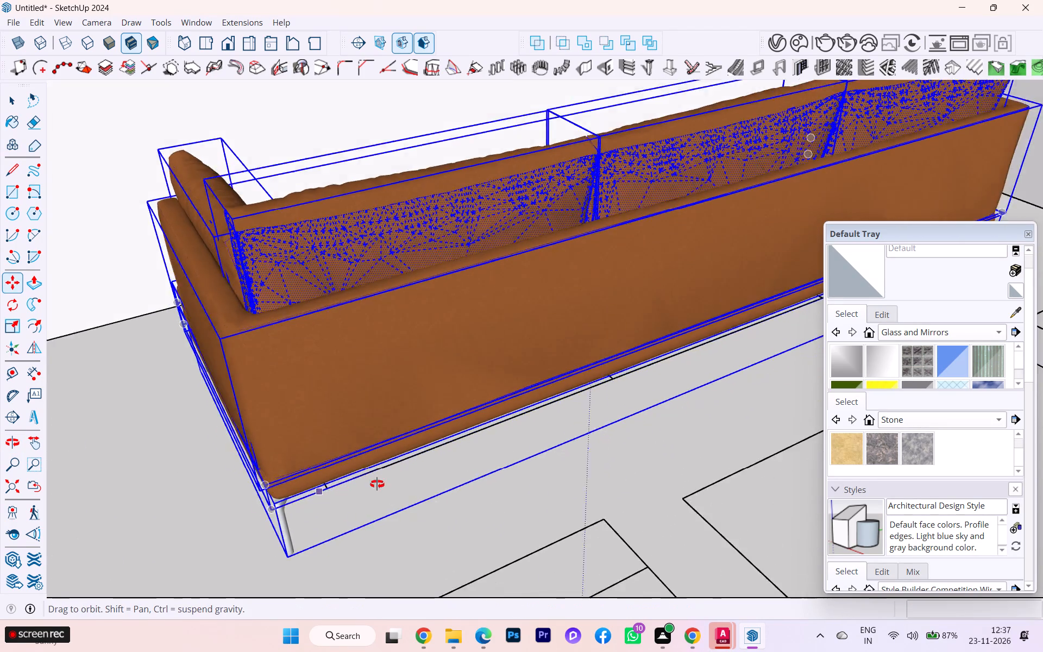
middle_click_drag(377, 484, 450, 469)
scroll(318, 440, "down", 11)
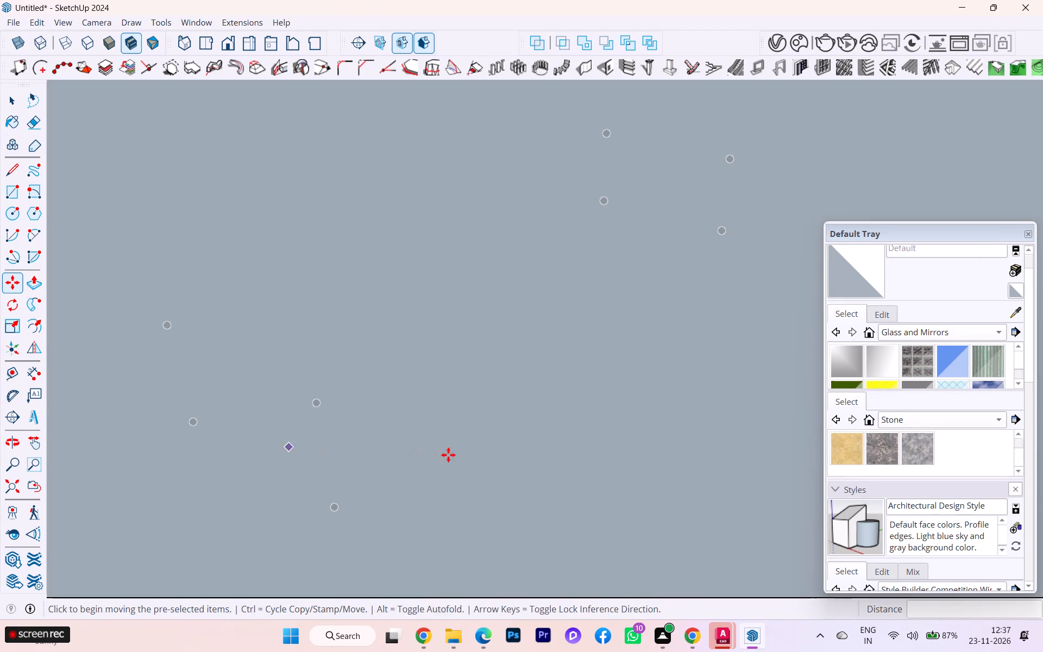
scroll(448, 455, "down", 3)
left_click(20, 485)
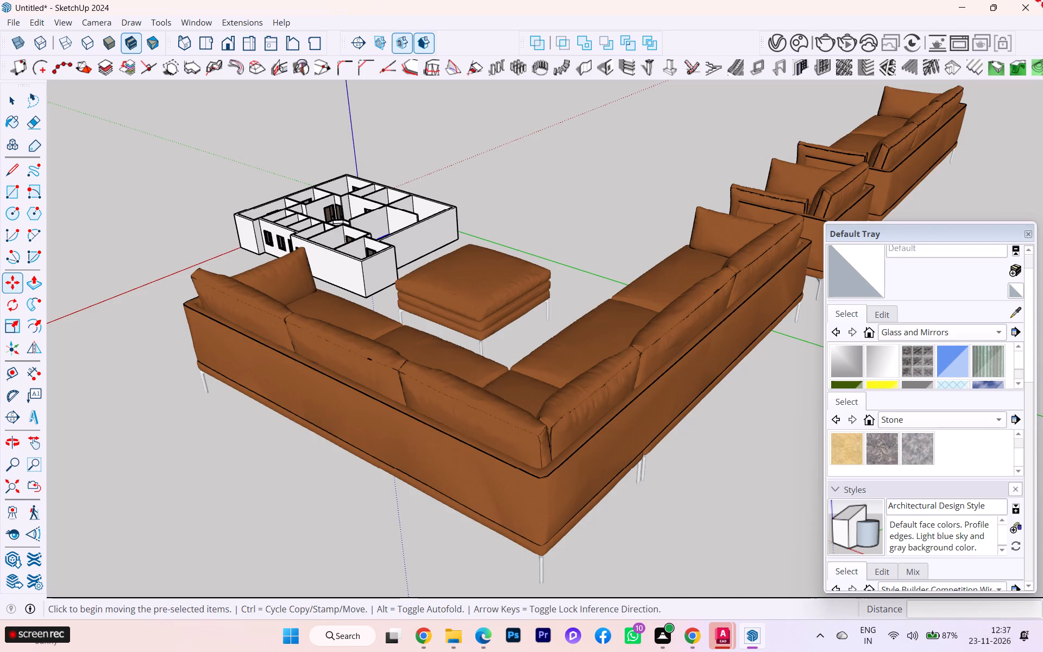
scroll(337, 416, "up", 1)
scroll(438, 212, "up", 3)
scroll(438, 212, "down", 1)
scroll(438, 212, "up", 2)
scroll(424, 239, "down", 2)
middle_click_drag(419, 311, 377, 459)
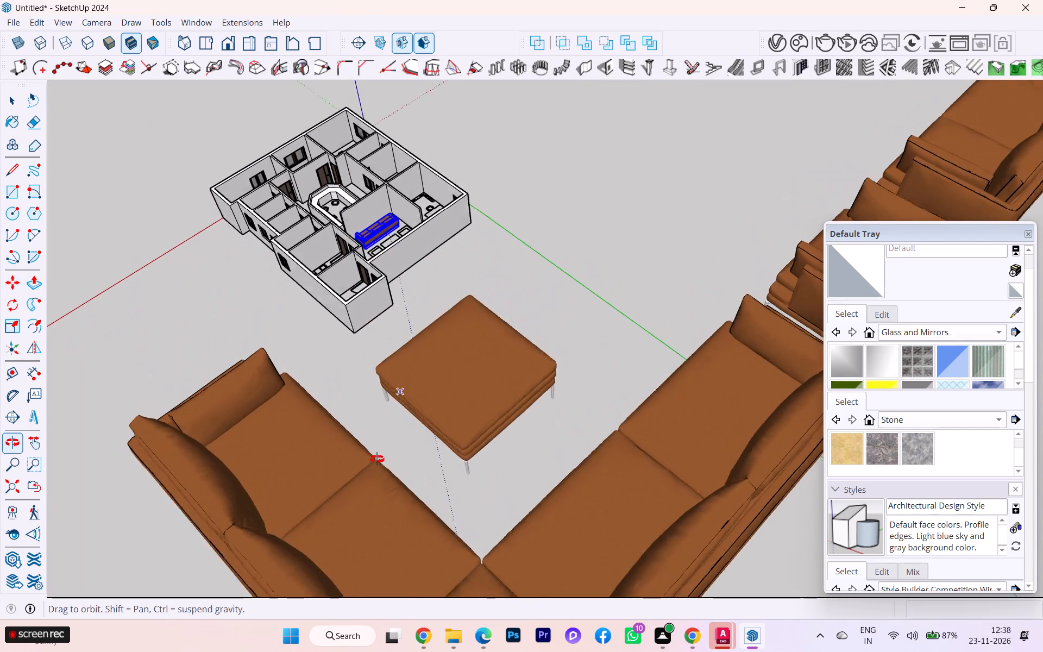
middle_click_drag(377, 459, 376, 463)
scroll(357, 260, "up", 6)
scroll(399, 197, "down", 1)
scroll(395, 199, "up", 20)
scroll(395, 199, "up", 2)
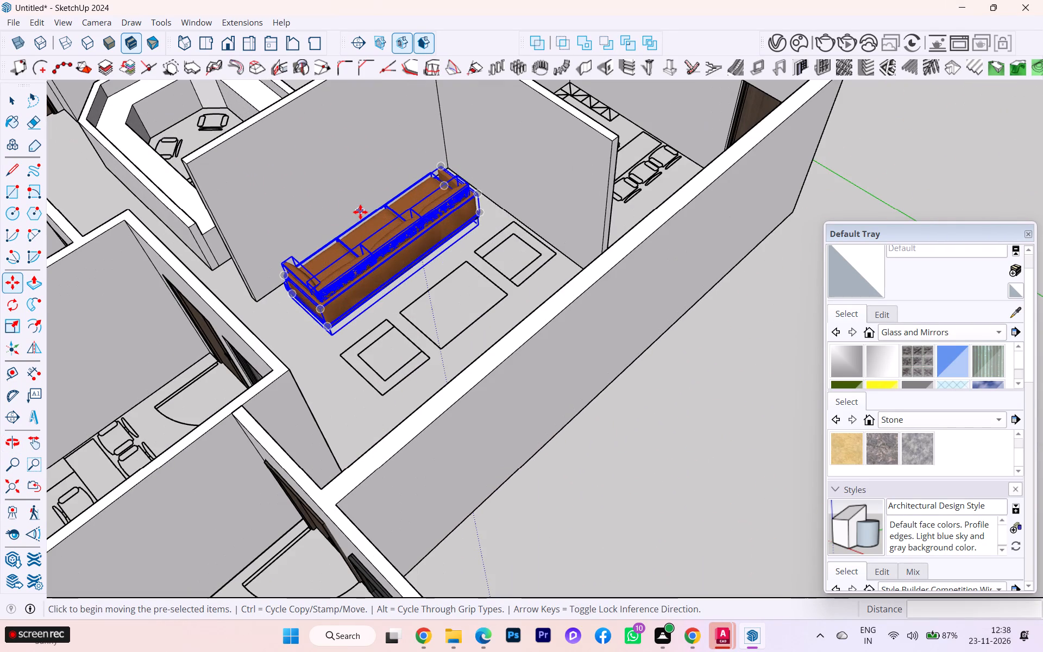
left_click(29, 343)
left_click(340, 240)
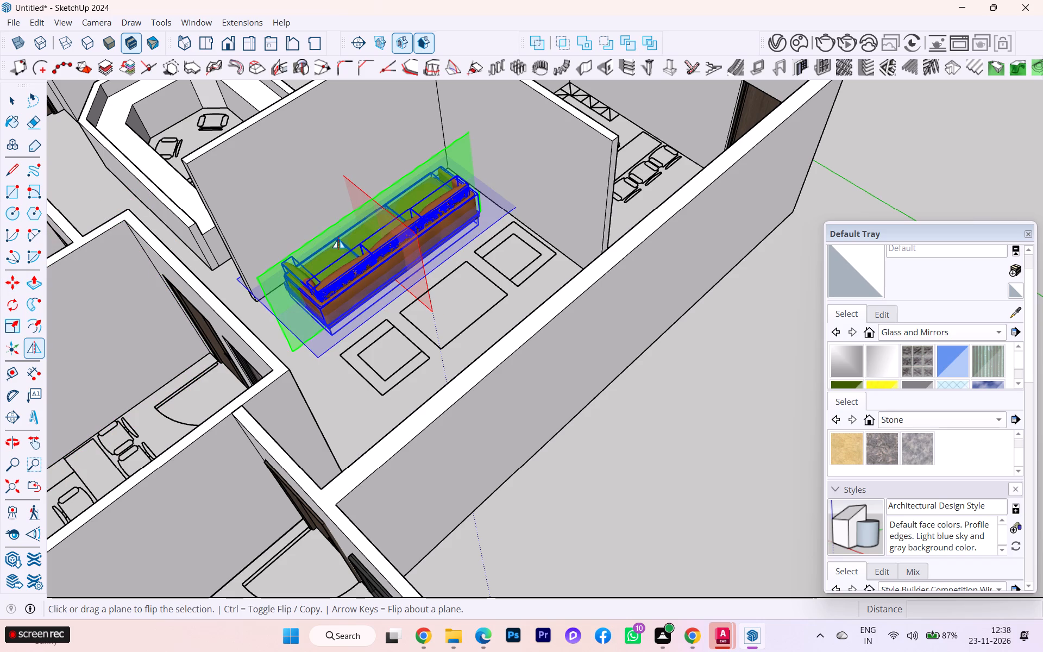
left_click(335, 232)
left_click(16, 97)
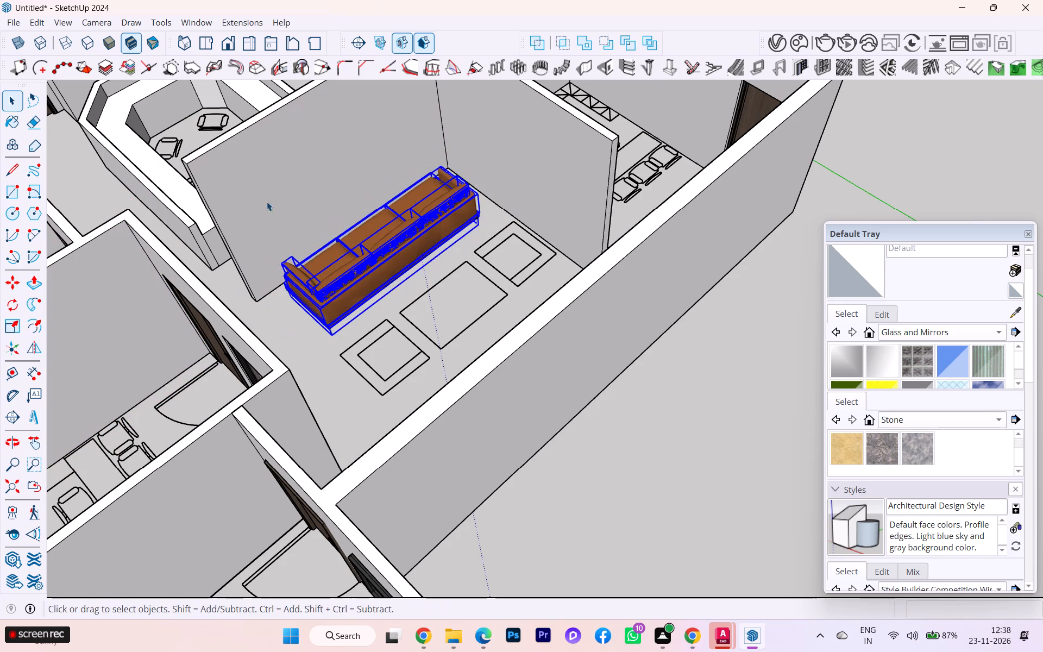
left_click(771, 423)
Open the sofa's frame and a seat cushion to inspect how its parts are grouped.
scroll(394, 232, "up", 3)
left_click(379, 258)
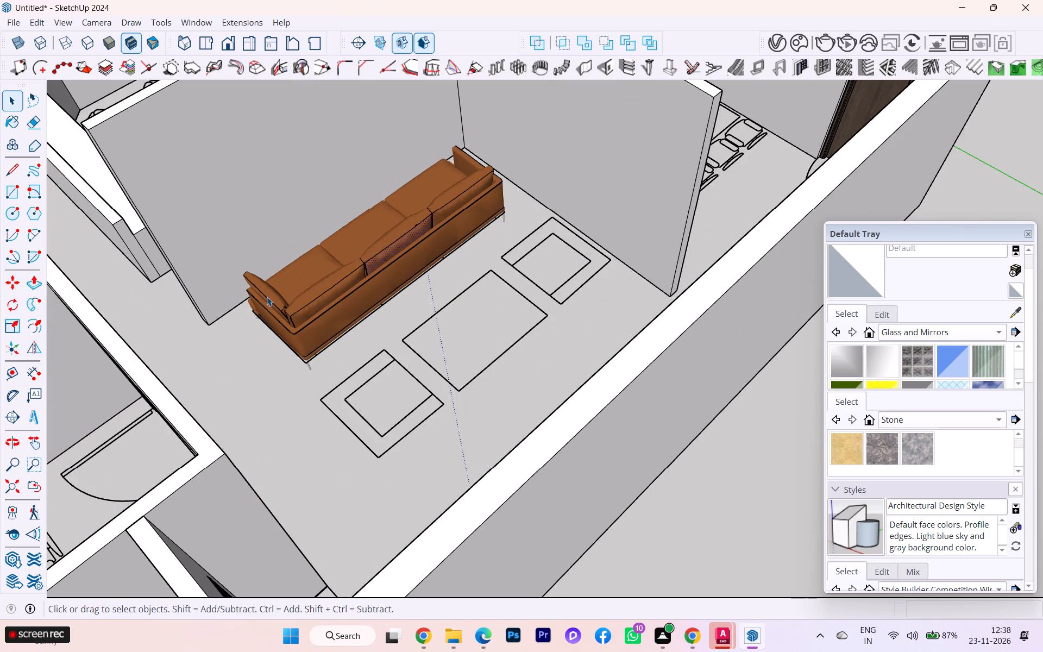
left_click(316, 317)
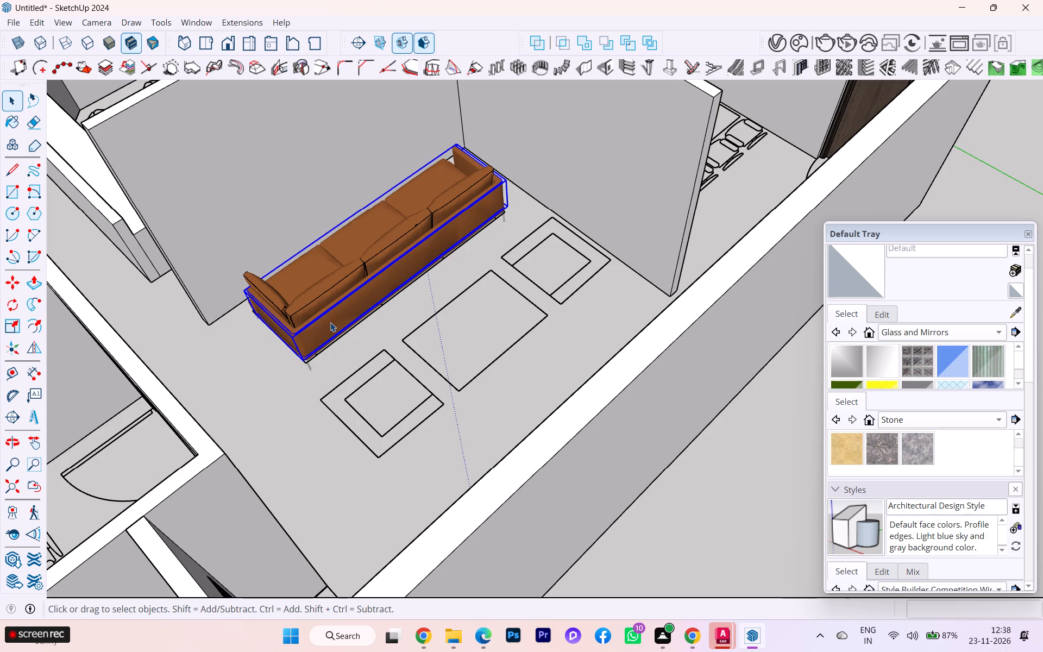
triple_click(330, 321)
left_click(796, 453)
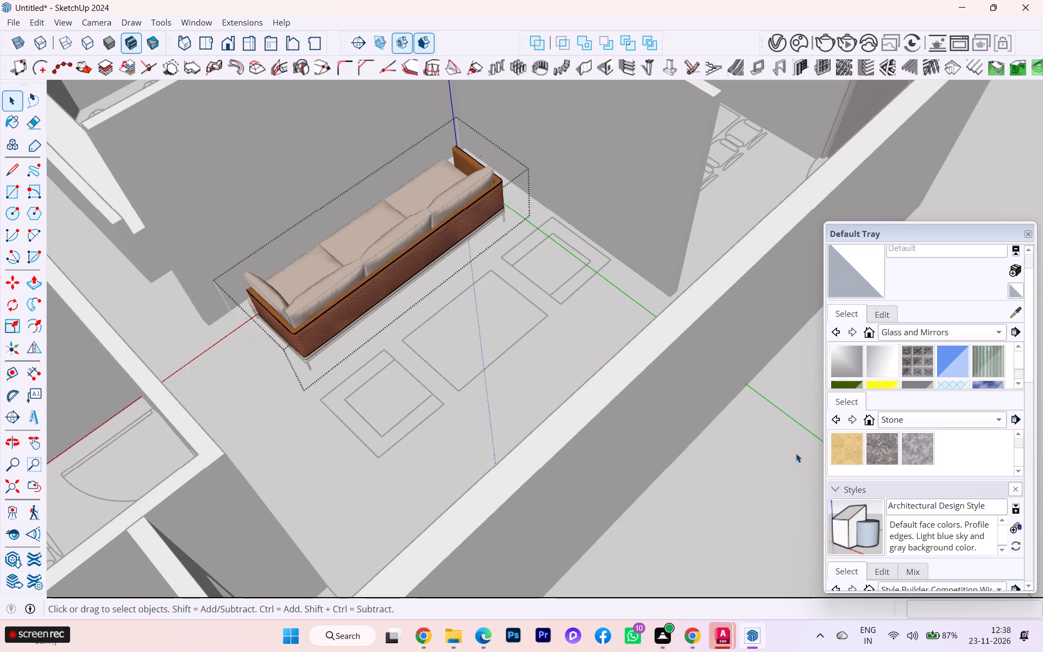
left_click_drag(316, 263, 367, 308)
left_click_drag(380, 316, 317, 252)
double_click(330, 258)
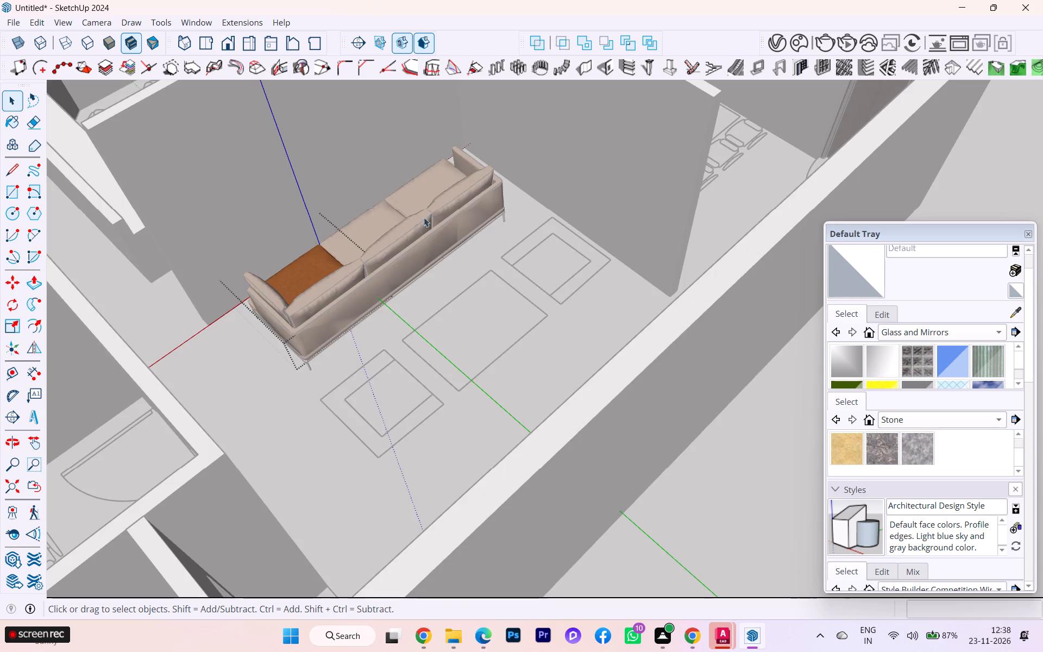
left_click(714, 468)
Select the three-seater sofa's frame, seats, cushions and armrests and combine them into one group.
scroll(599, 442, "down", 2)
middle_click_drag(599, 442, 945, 447)
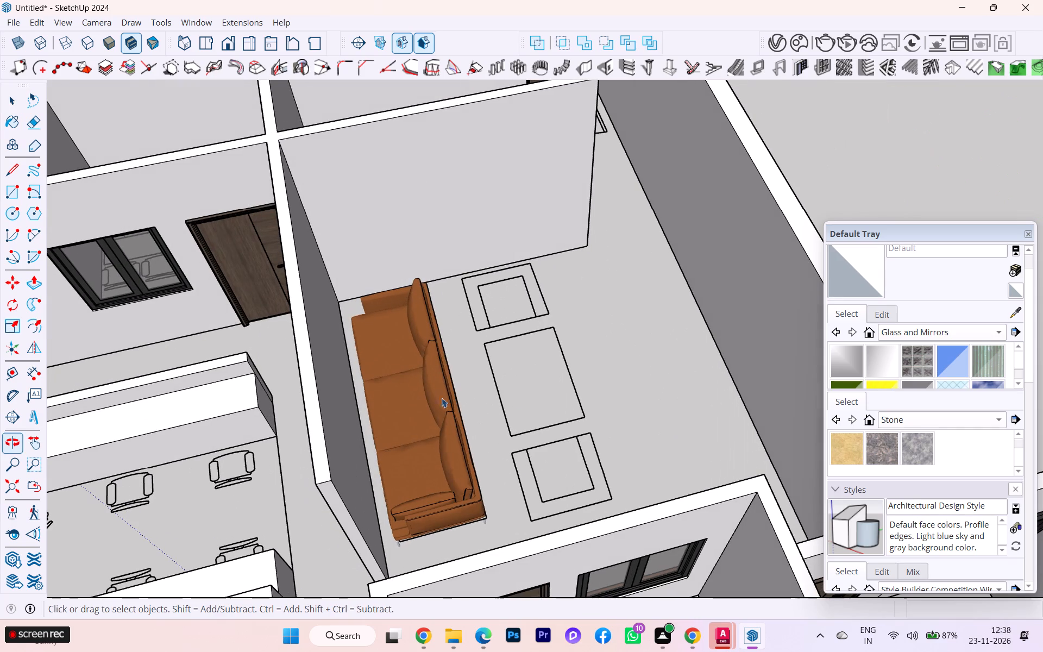
left_click_drag(343, 284, 537, 540)
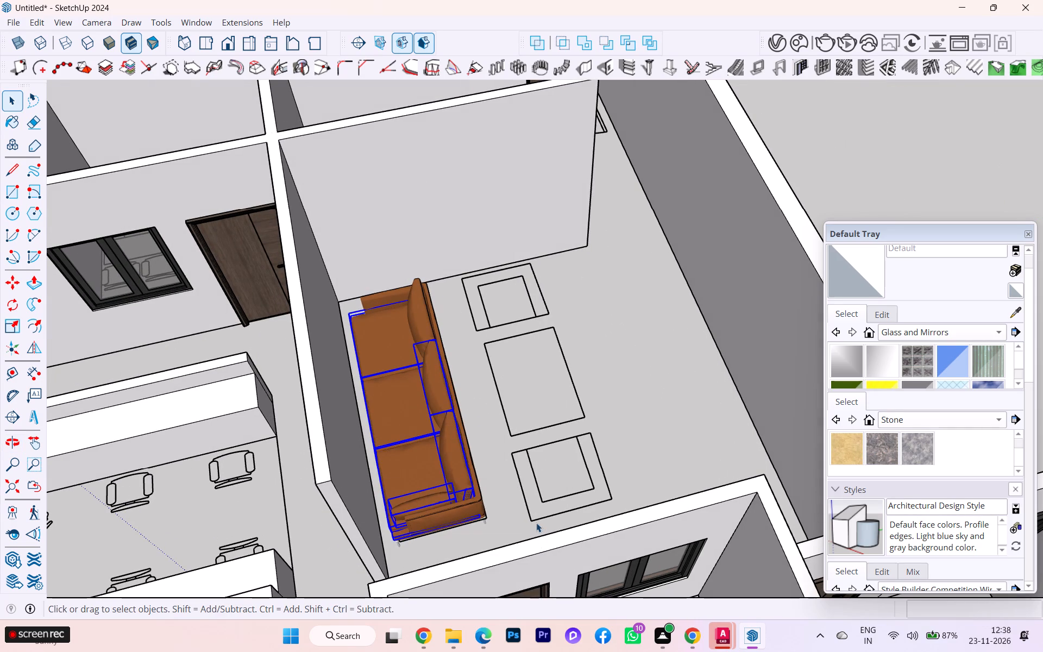
left_click(382, 333, "ctrl")
left_click(389, 295, "ctrl")
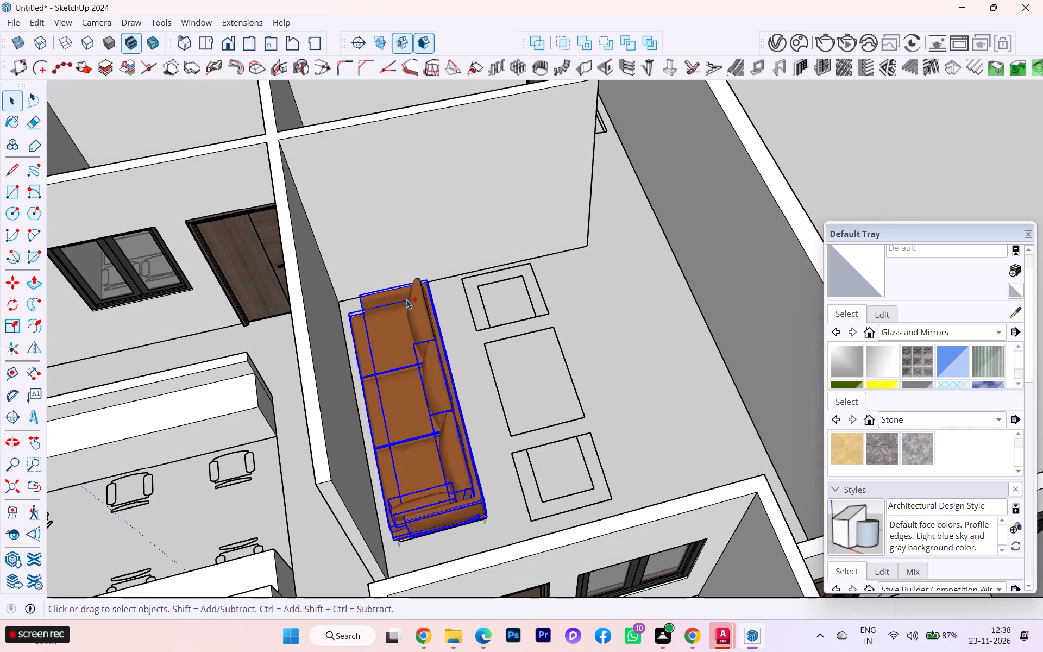
left_click(413, 299, "ctrl")
left_click(400, 354, "ctrl")
left_click(448, 484, "ctrl")
left_click(441, 509, "ctrl")
right_click(403, 420)
left_click(454, 146)
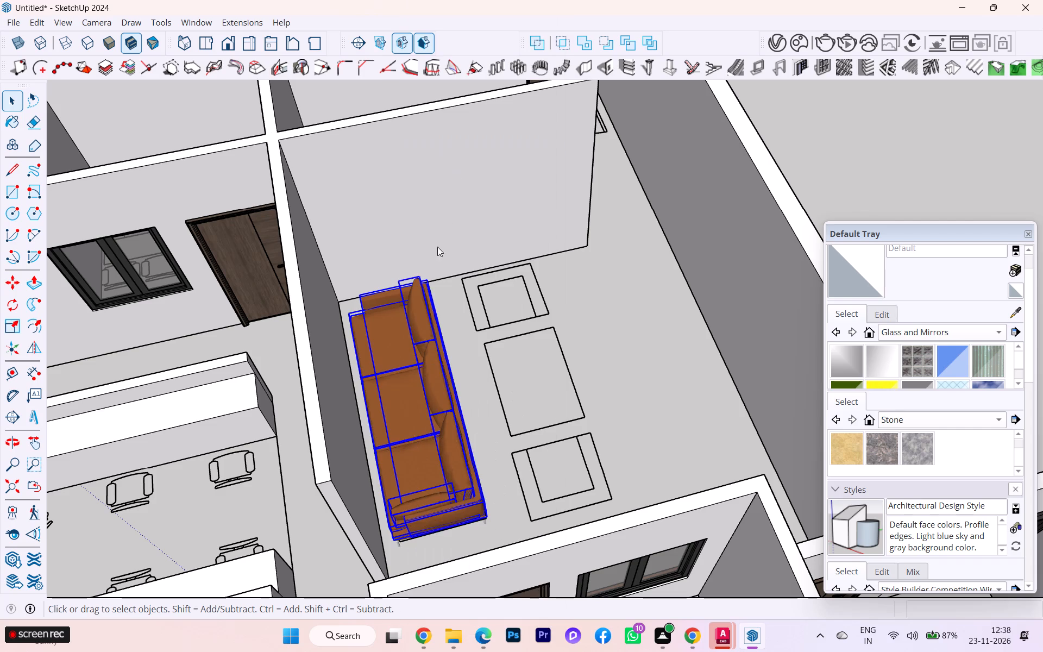
Flip the grouped sofa about its green plane so the backrest stands against the partition wall.
left_click(32, 346)
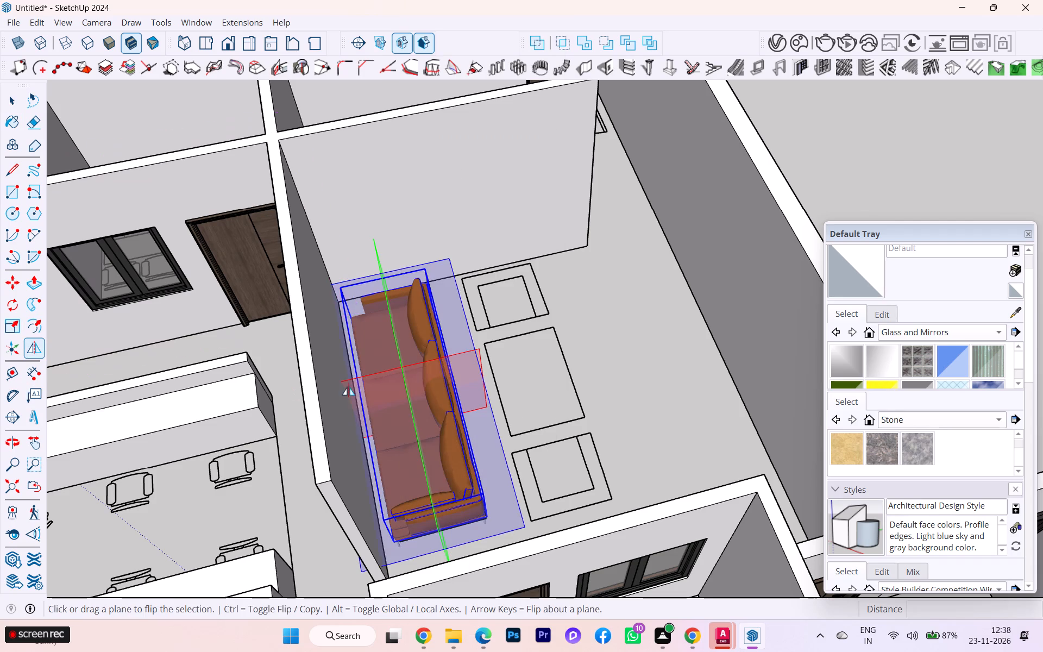
left_click(398, 355)
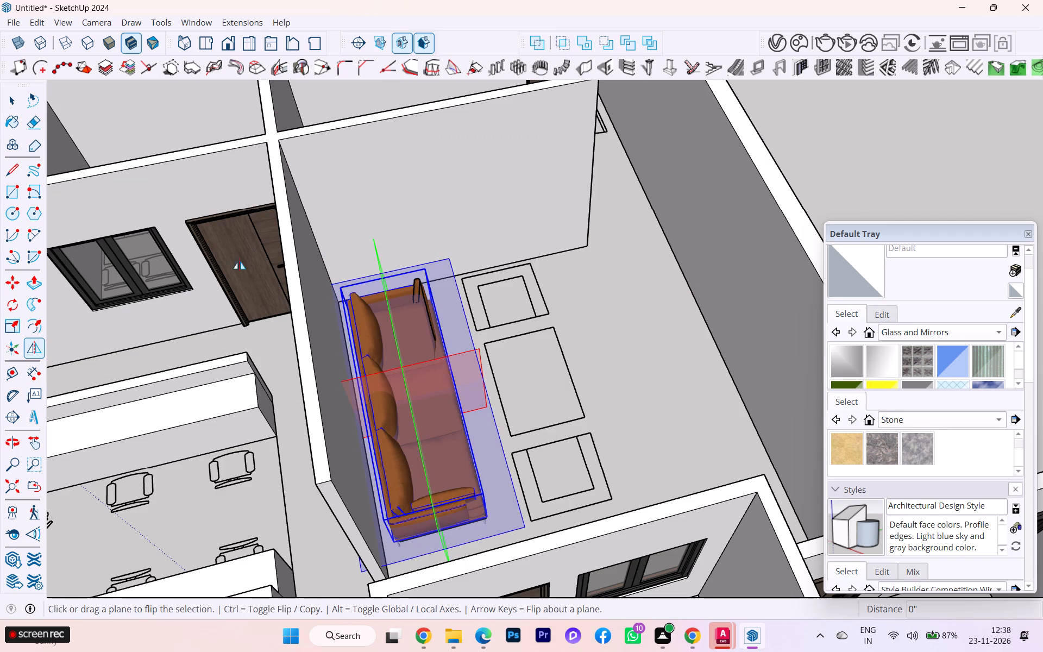
left_click(11, 108)
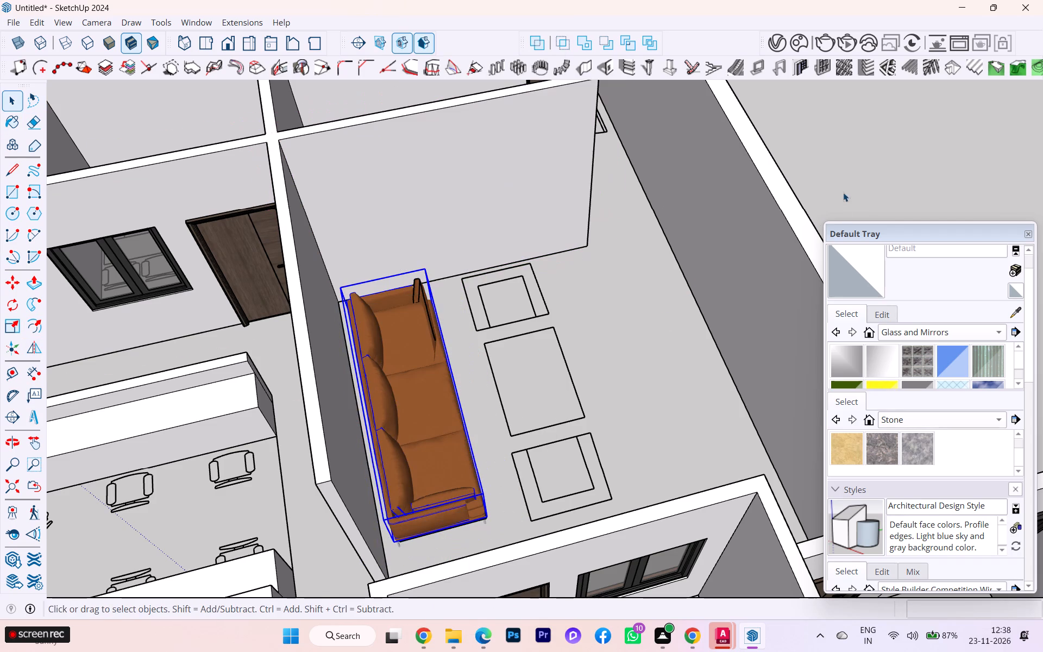
left_click(840, 187)
Examine the sofa's placement in the waiting area and the full-size sofa set beside the building.
scroll(430, 235, "down", 2)
middle_click_drag(469, 268, 549, 352)
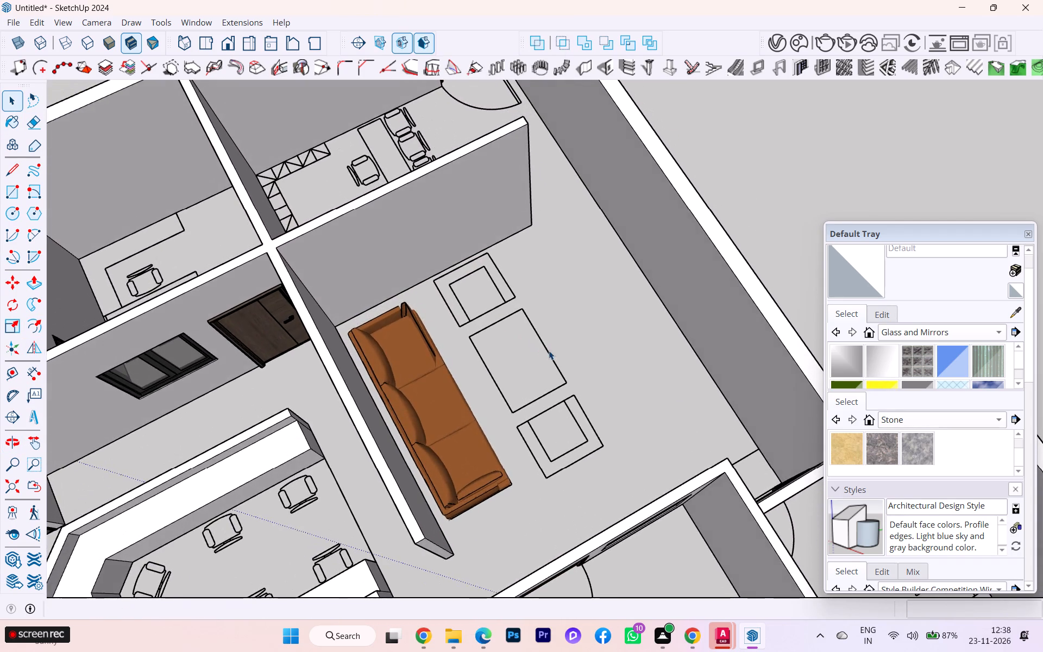
scroll(313, 307, "up", 2)
scroll(313, 307, "down", 8)
scroll(501, 341, "down", 3)
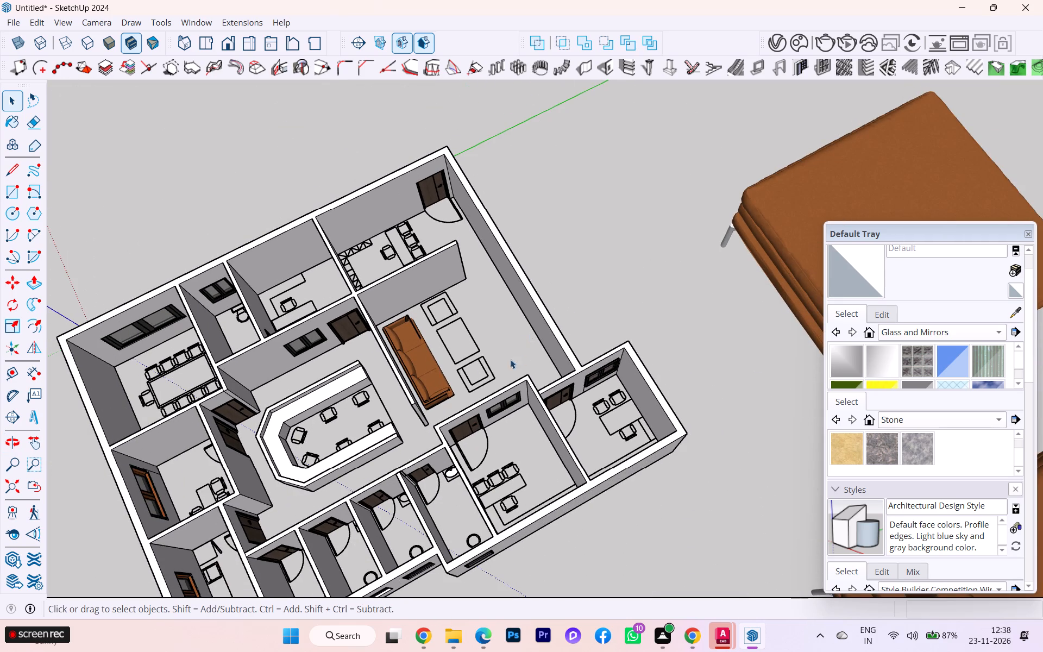
scroll(435, 375, "up", 3)
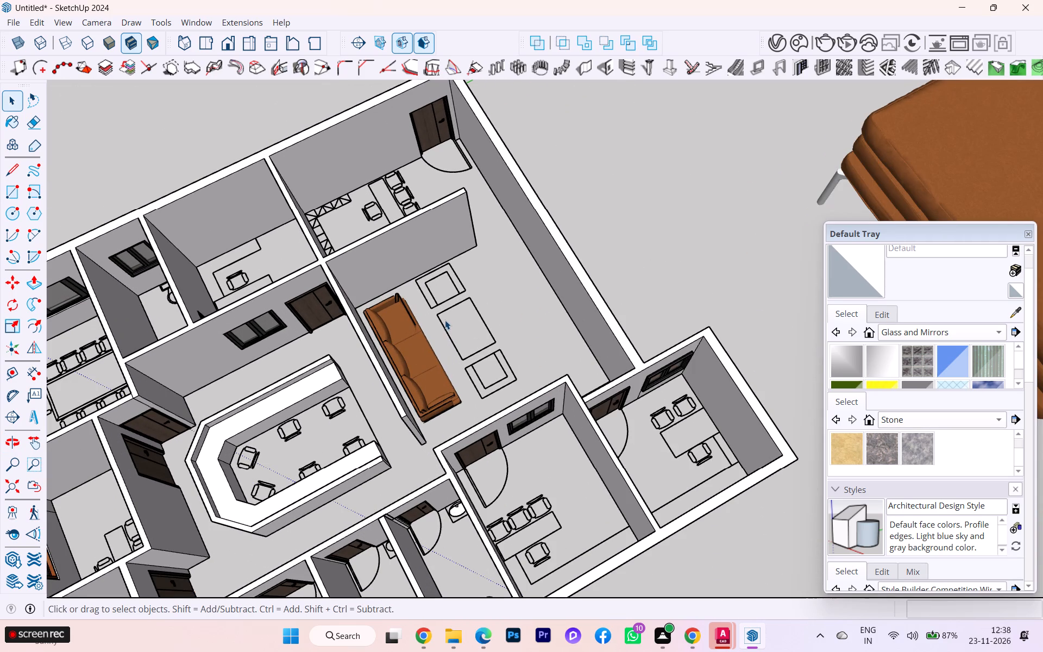
scroll(440, 314, "down", 3)
scroll(438, 313, "up", 1)
scroll(414, 311, "down", 6)
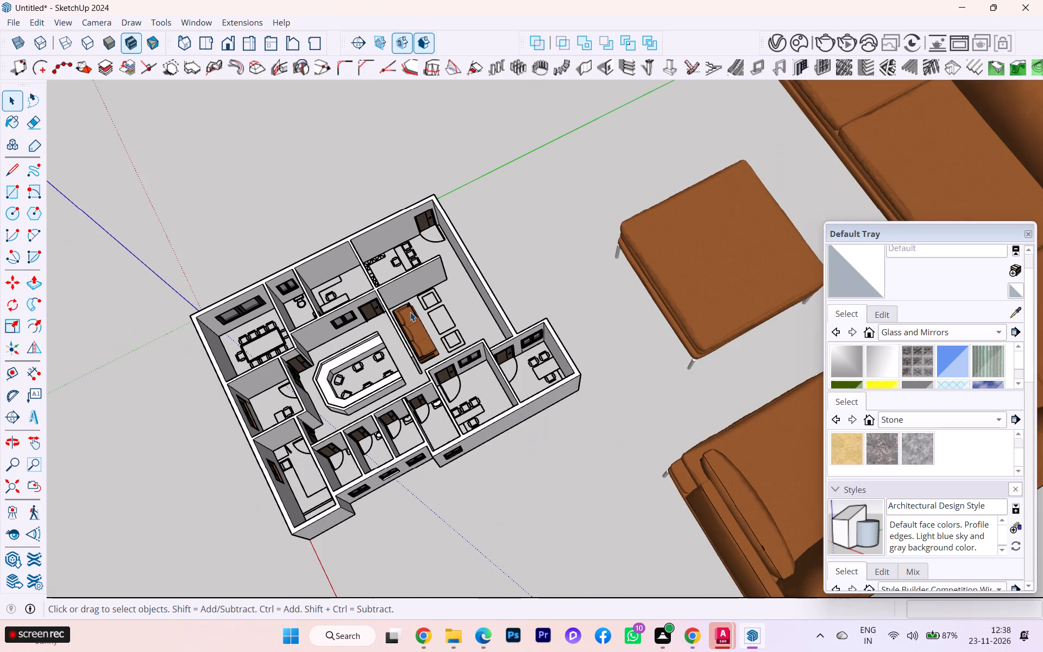
scroll(574, 268, "down", 3)
scroll(534, 287, "up", 1)
scroll(533, 287, "down", 1)
scroll(574, 278, "up", 1)
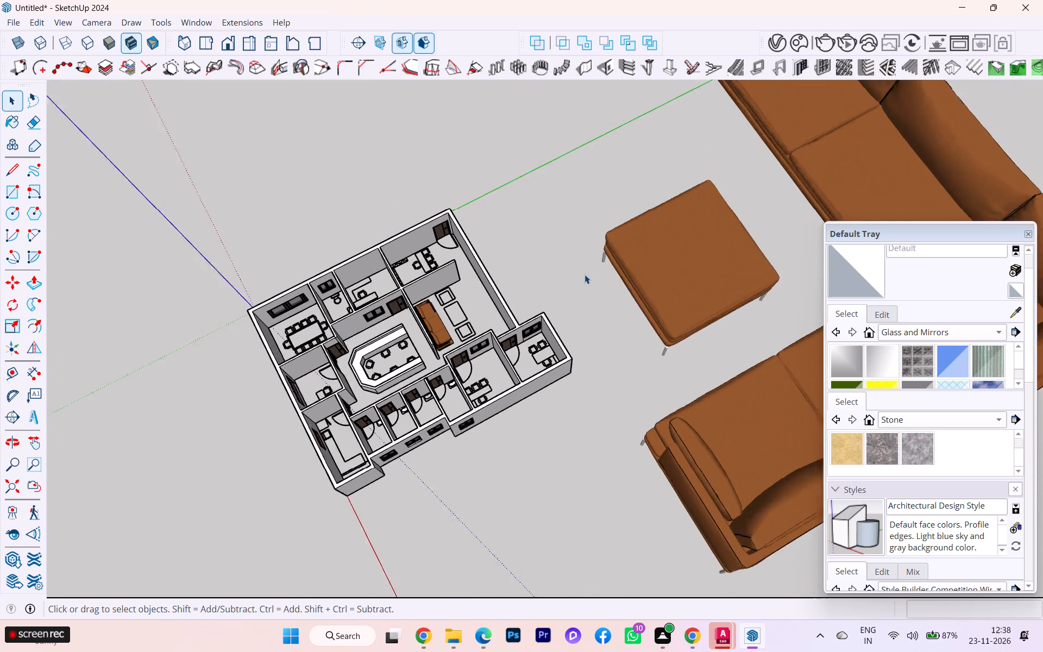
scroll(585, 274, "up", 2)
scroll(563, 297, "down", 2)
scroll(486, 316, "down", 3)
scroll(538, 336, "down", 4)
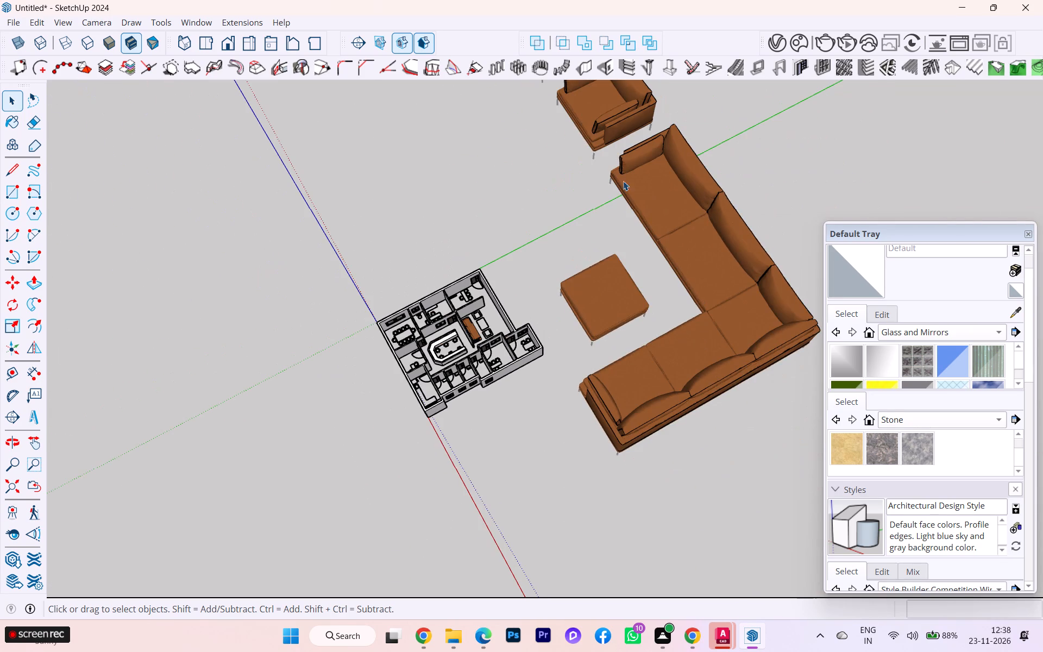
Open the full-size sofa set and copy the single armchair's base, seat, back cushion and armrest parts.
left_click(592, 122)
double_click(590, 121)
scroll(594, 136, "down", 1)
middle_click_drag(606, 149, 1042, 231)
scroll(1030, 229, "down", 2)
scroll(277, 202, "up", 2)
left_click_drag(226, 199, 352, 315)
left_click_drag(350, 289, 297, 224)
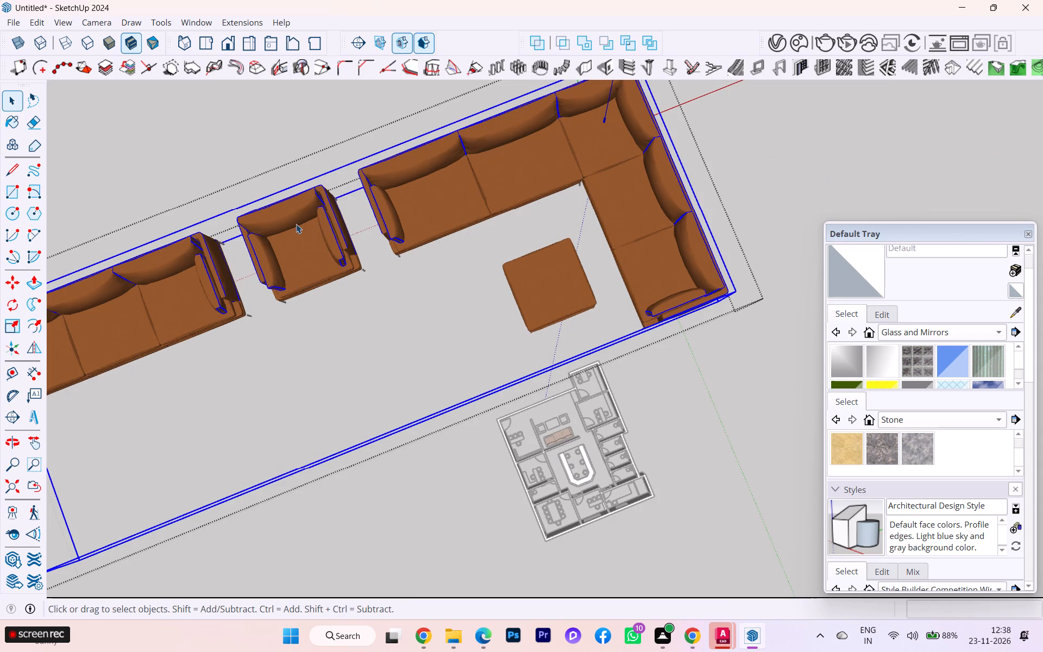
double_click(305, 231)
left_click(289, 213)
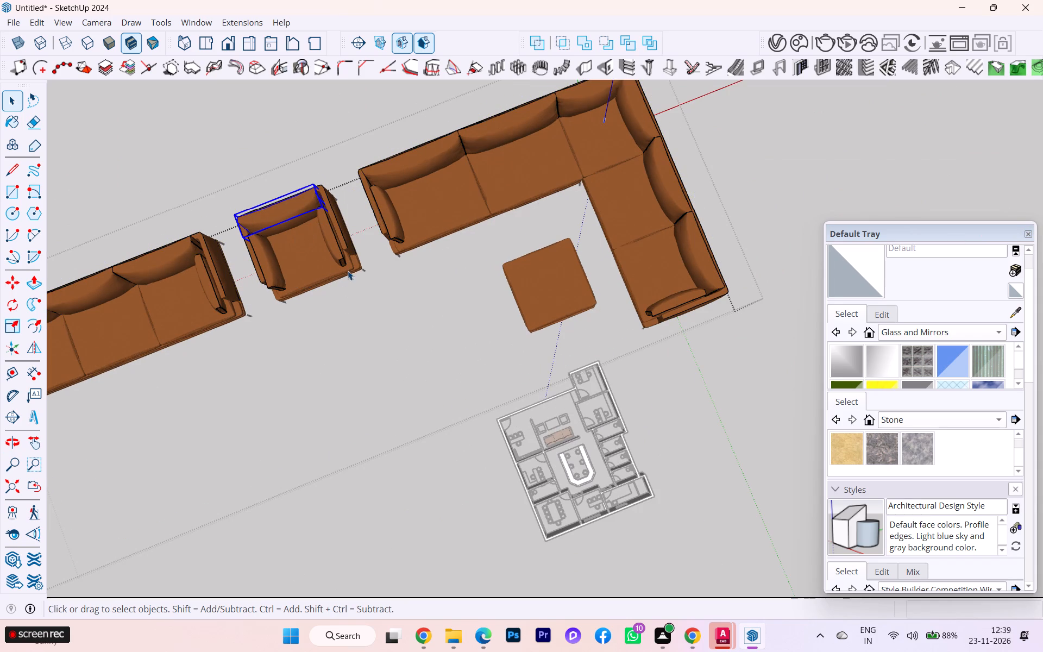
left_click(326, 255, "ctrl")
left_click(275, 247, "ctrl")
left_click(264, 229, "ctrl")
left_click(257, 258, "ctrl")
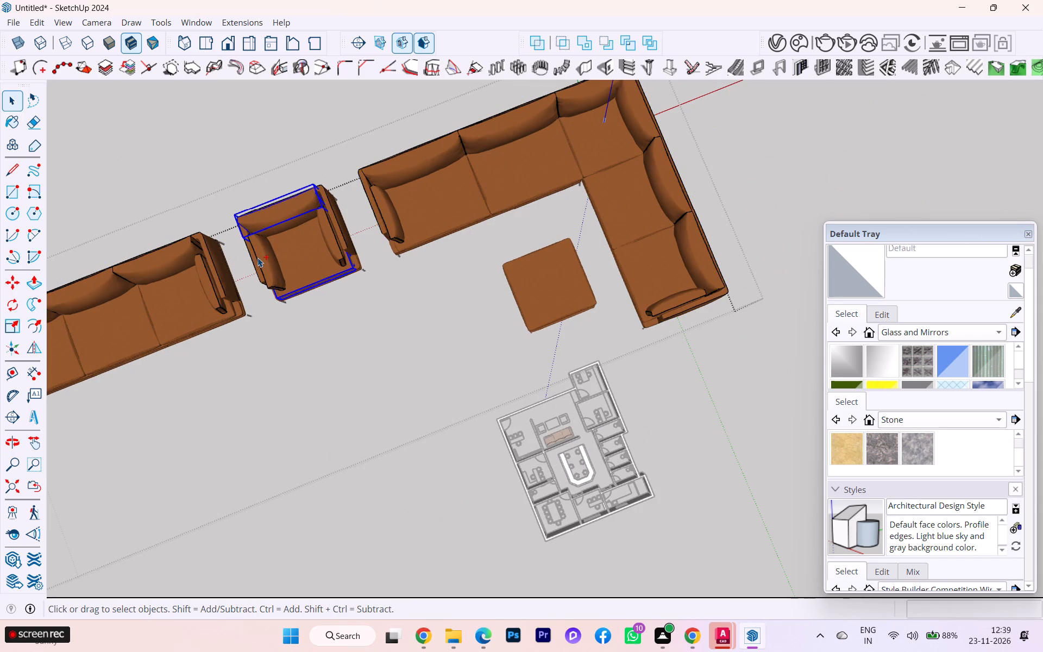
left_click(323, 238, "ctrl")
left_click(343, 227, "ctrl")
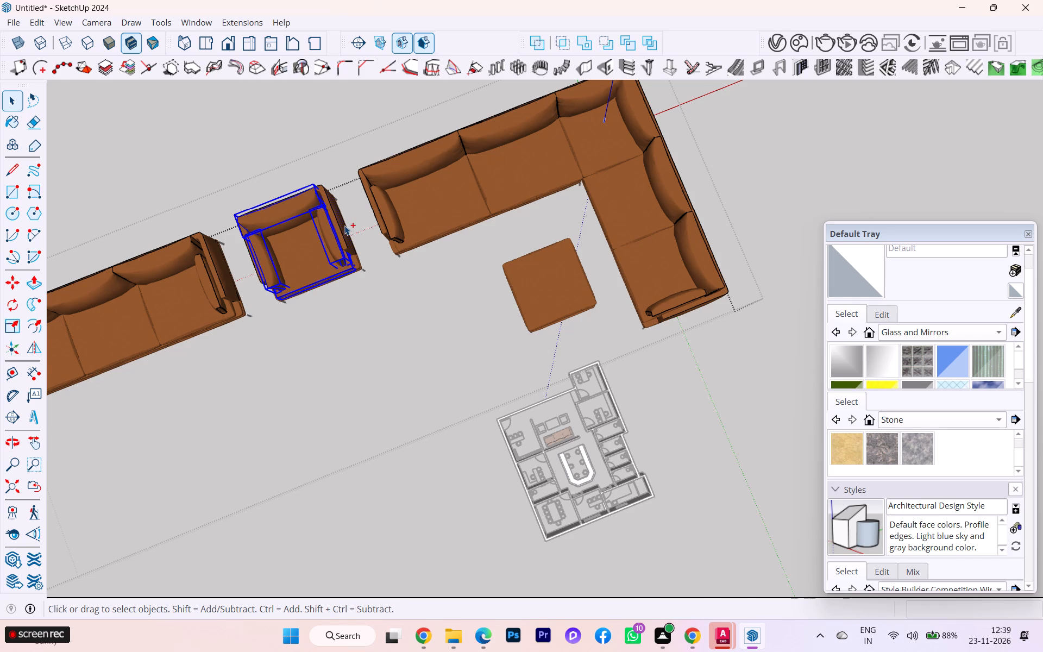
scroll(345, 232, "up", 6, "ctrl")
double_click(342, 242, "ctrl")
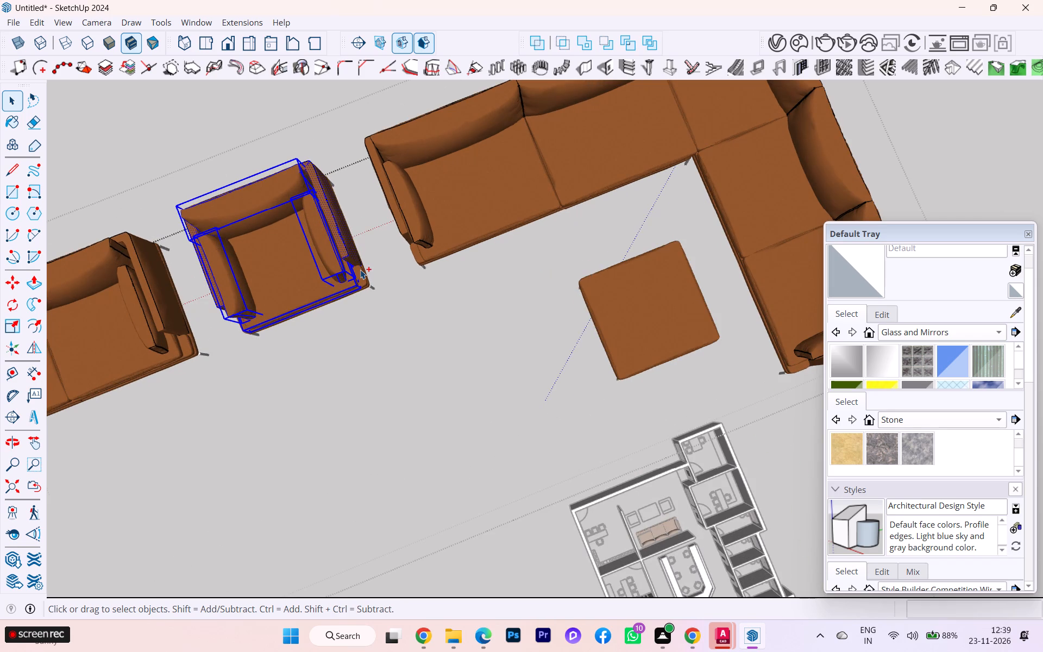
left_click(360, 269, "ctrl")
left_click(215, 293, "ctrl")
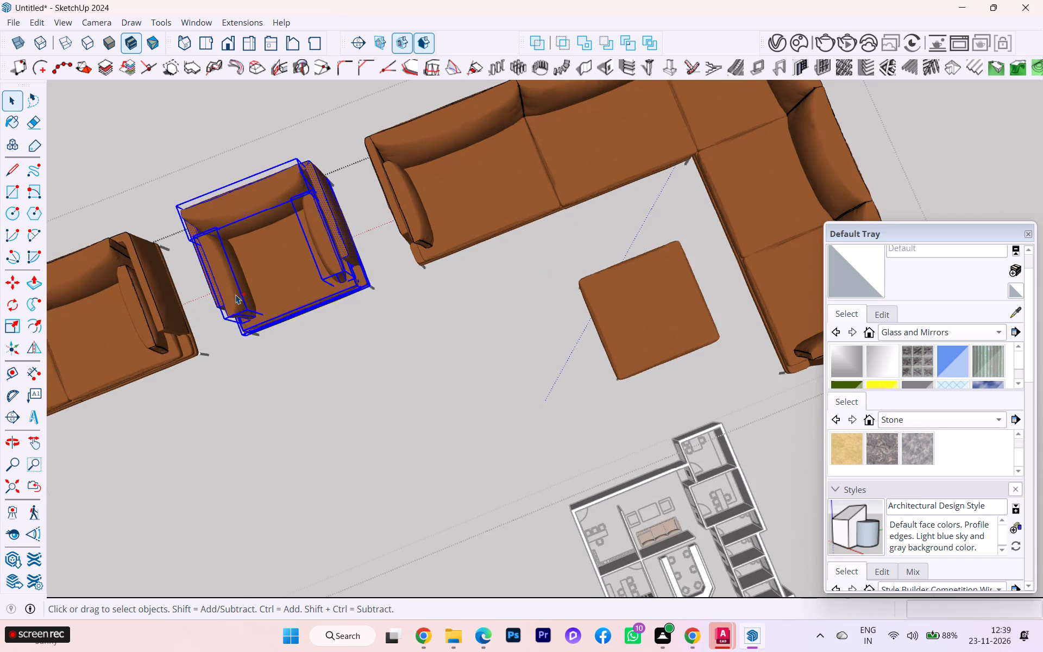
scroll(313, 297, "up", 1, "ctrl")
scroll(315, 297, "down", 2, "ctrl")
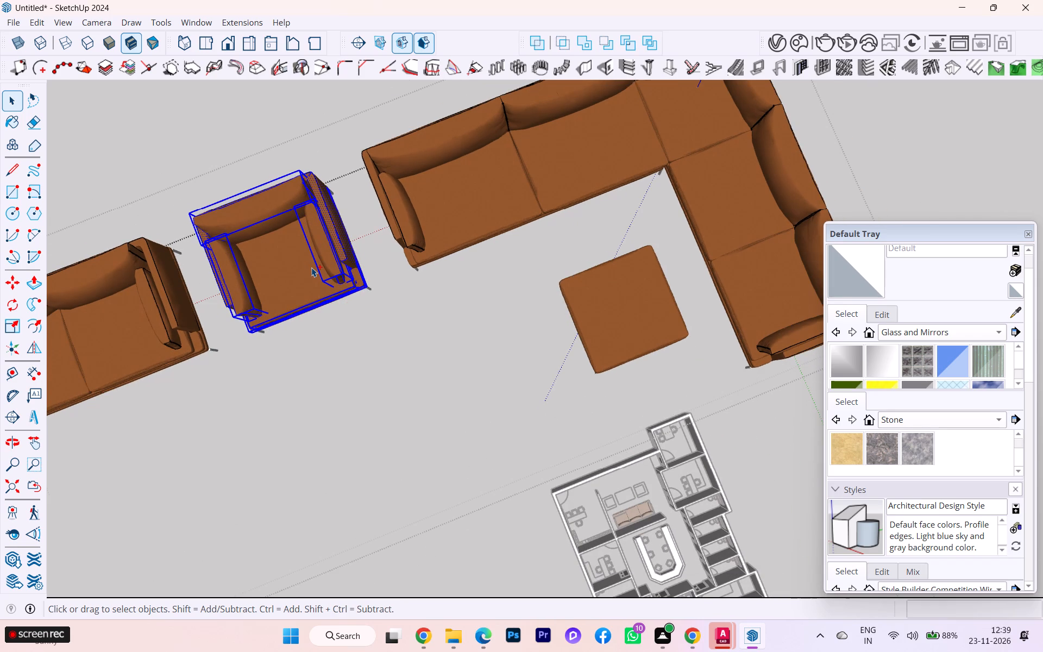
key("ctrl+c")
Combine the selected armchair parts into one group and leave the sofa set's editing mode.
right_click(312, 267)
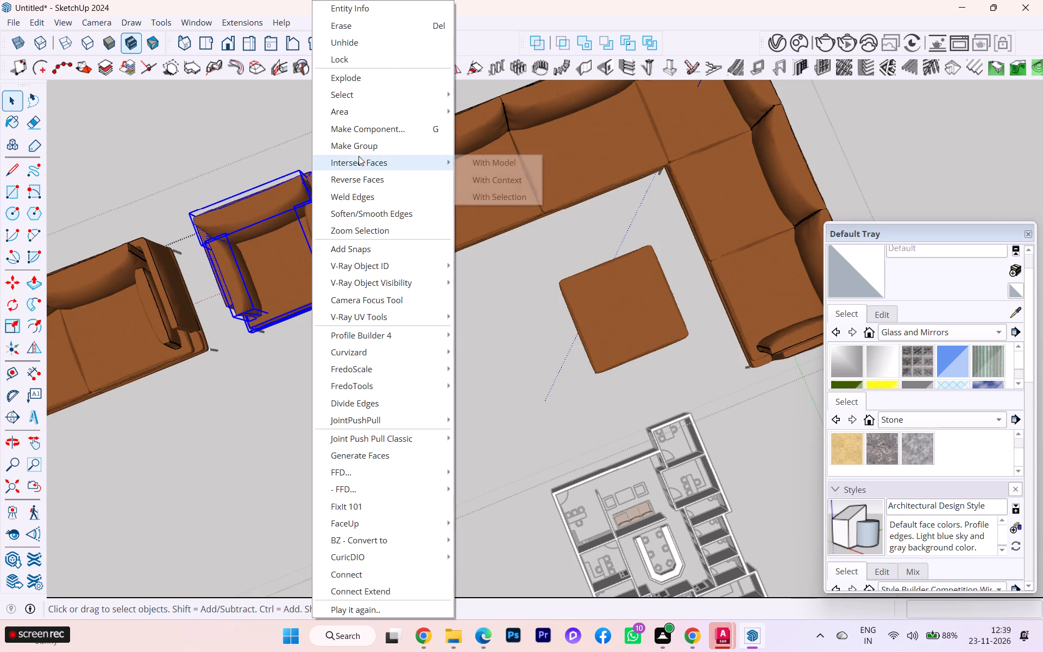
left_click(359, 155)
left_click(361, 150)
left_click(372, 383)
scroll(422, 311, "down", 3)
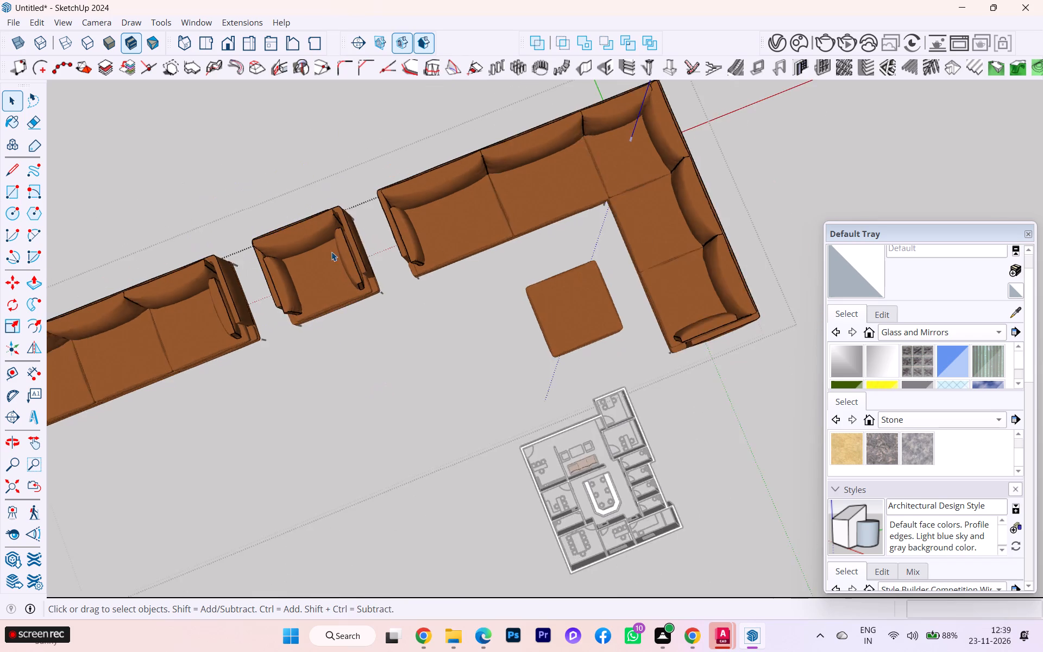
scroll(334, 229, "down", 10)
scroll(344, 227, "up", 1)
scroll(344, 227, "down", 1)
left_click(630, 414)
left_click(625, 412)
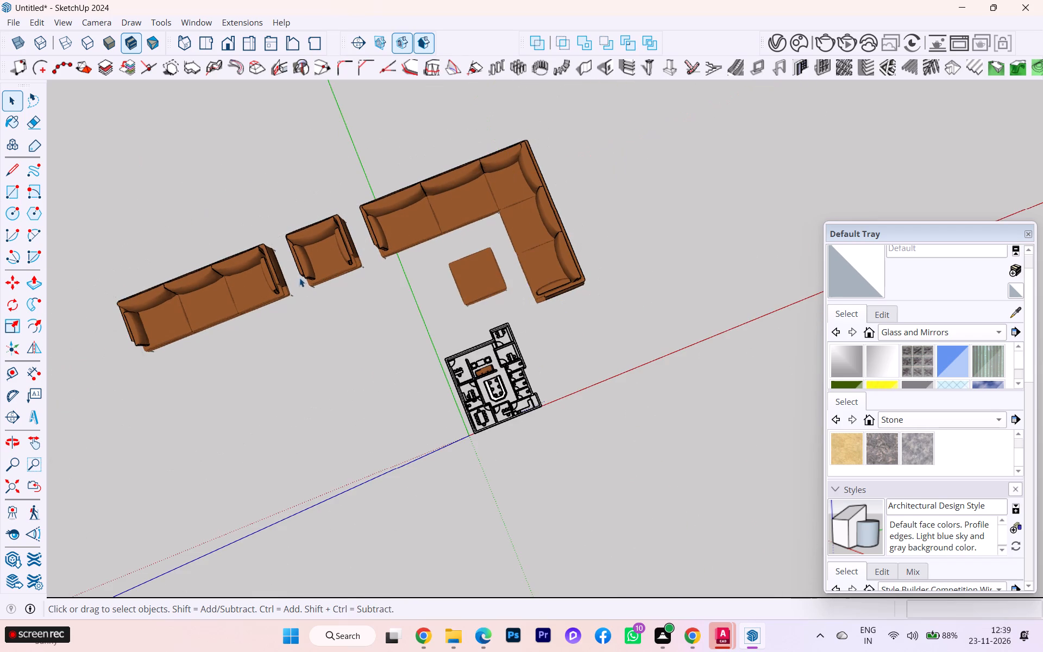
Paste the copied armchair into the building's waiting area, beside the three-seater sofa.
scroll(391, 306, "up", 2)
scroll(420, 343, "down", 2)
scroll(439, 366, "up", 2)
key("ctrl+v")
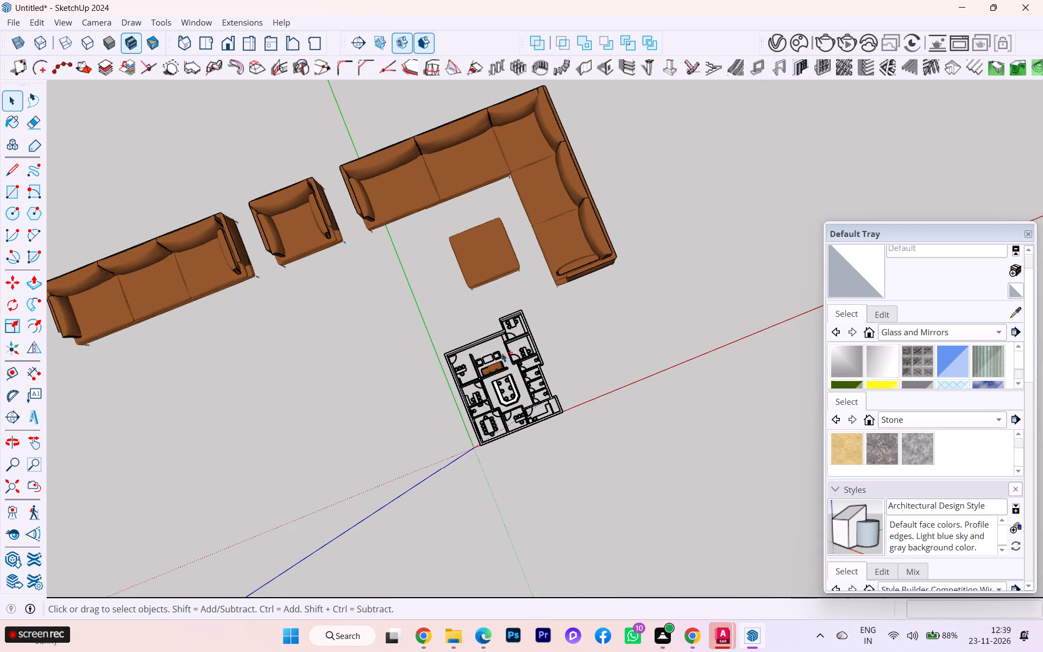
scroll(495, 341, "up", 5)
scroll(483, 351, "down", 1)
scroll(483, 351, "up", 7)
scroll(483, 352, "down", 1)
scroll(483, 352, "up", 5)
scroll(489, 366, "down", 1)
scroll(489, 366, "up", 1)
scroll(489, 366, "down", 1)
scroll(489, 367, "up", 1)
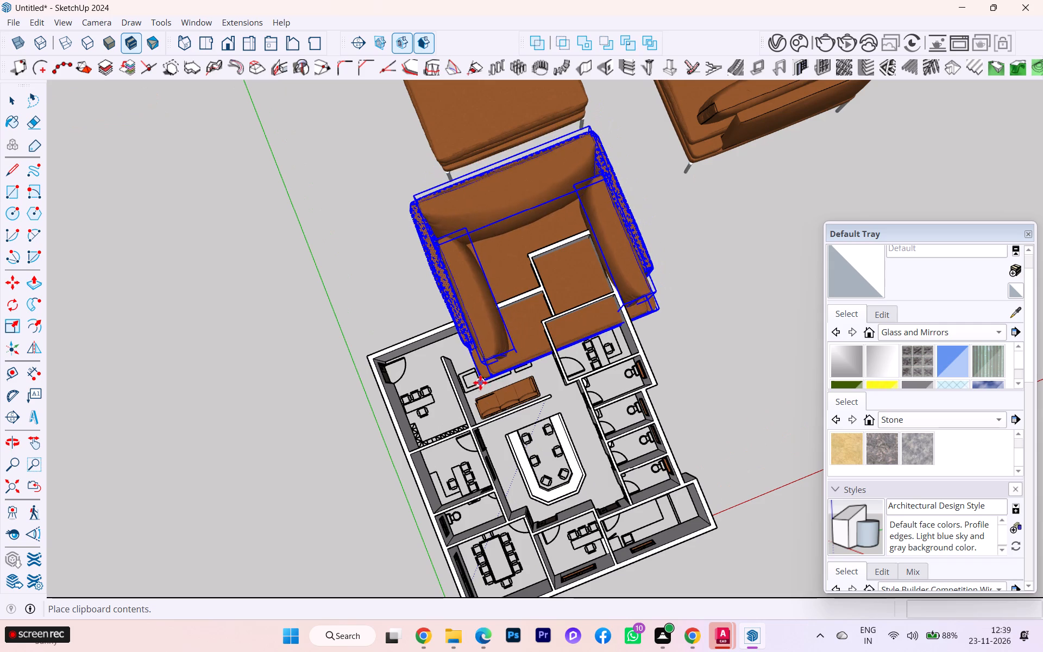
left_click(479, 384)
scroll(485, 377, "down", 1)
Scale the pasted armchair down uniformly from its corner so it fits inside the waiting area.
middle_click_drag(488, 375, 715, 233)
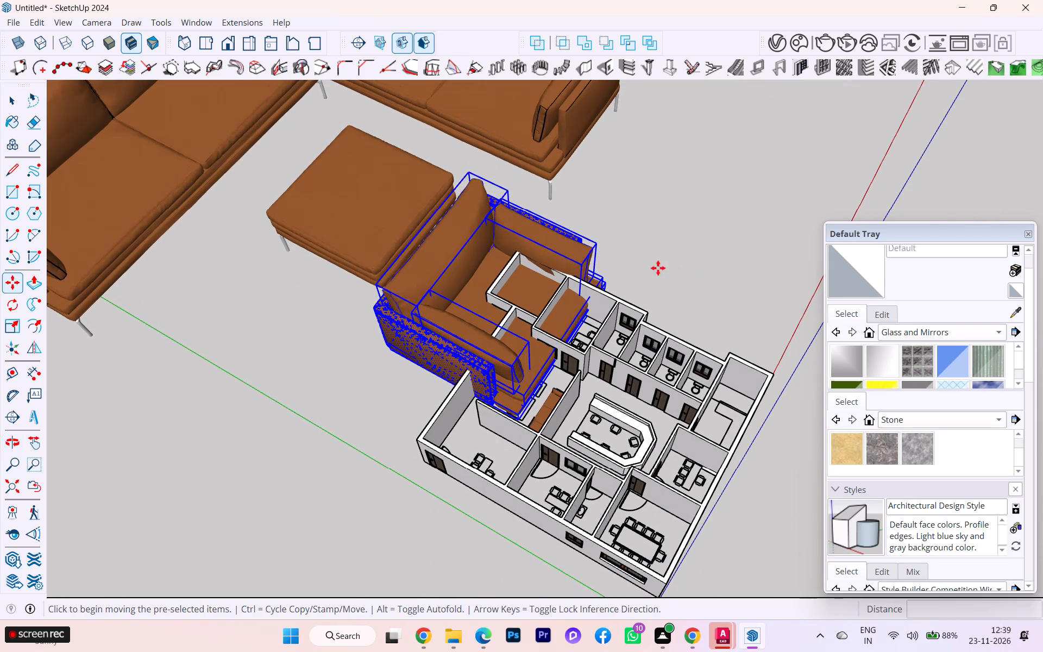
key("s")
left_click(468, 157)
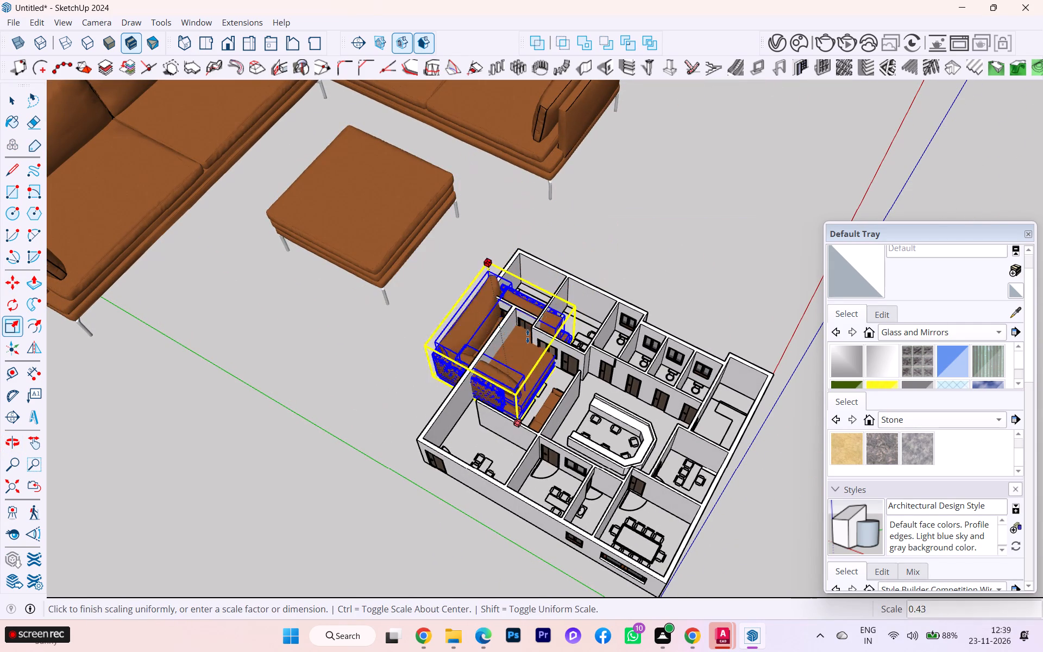
left_click(539, 368)
scroll(510, 394, "up", 1)
scroll(510, 394, "down", 2)
scroll(510, 394, "up", 3)
scroll(509, 394, "down", 1)
scroll(507, 394, "up", 4)
scroll(504, 408, "down", 4)
scroll(505, 408, "up", 12)
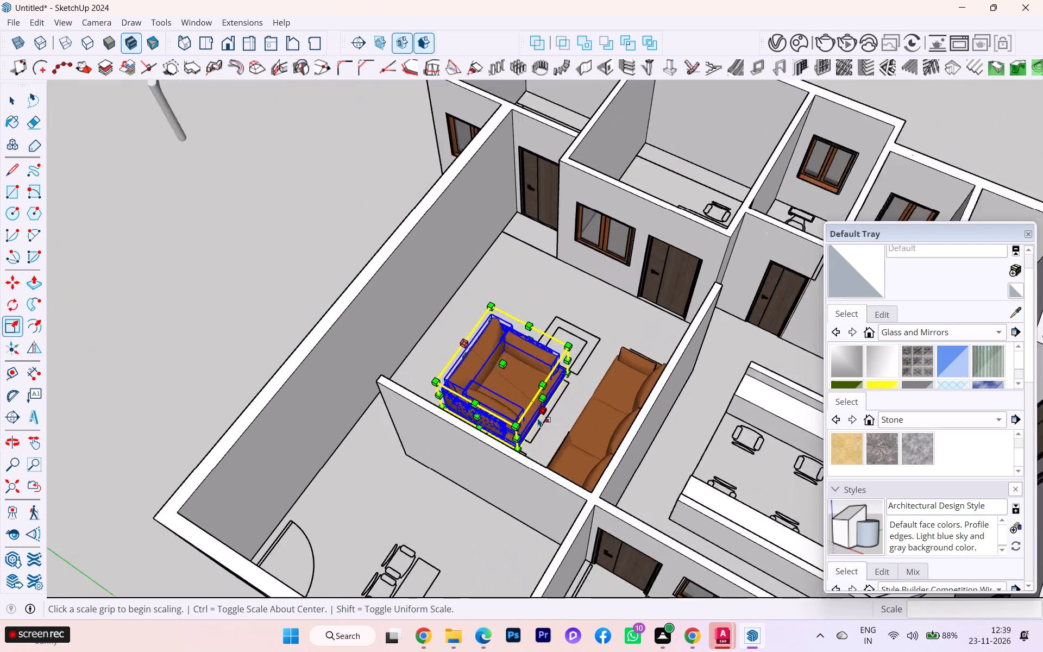
Scale the armchair down again uniformly by about 0.55 to approach the size of the seat outlines.
scroll(538, 418, "up", 4)
middle_click_drag(533, 433, 472, 417)
scroll(477, 413, "up", 1)
scroll(477, 412, "down", 1)
scroll(479, 412, "up", 7)
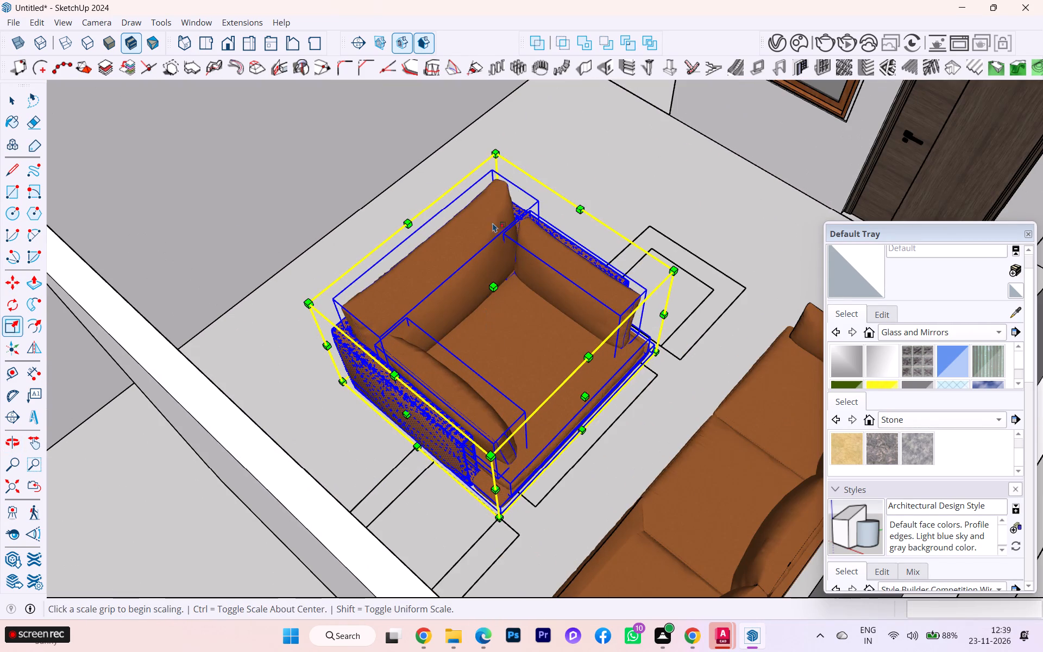
left_click(493, 153)
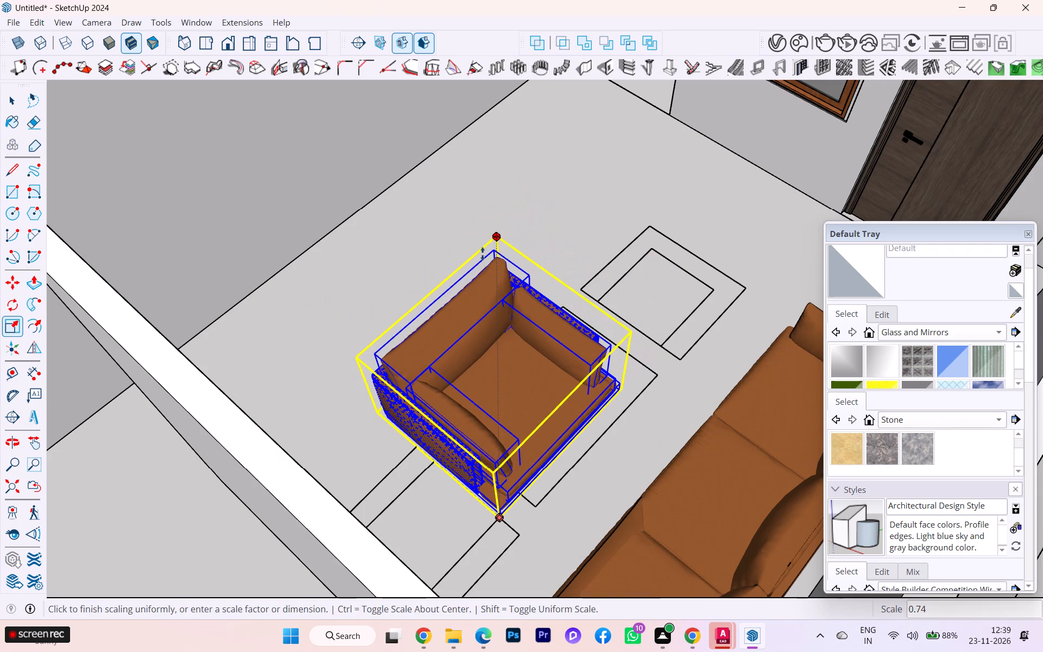
left_click(469, 312)
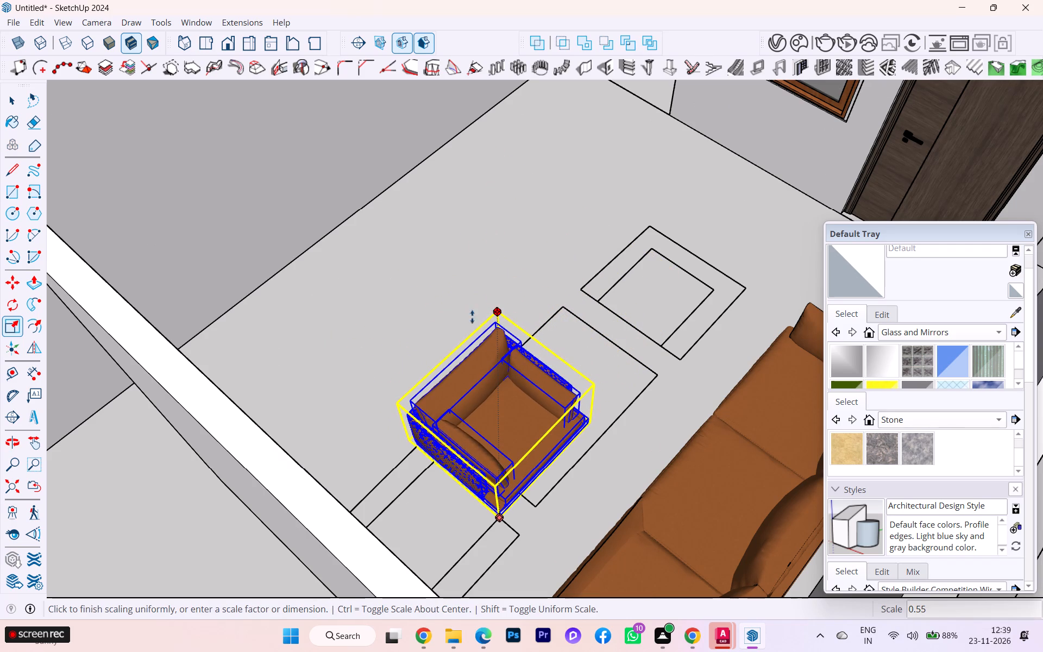
Rotate the scaled armchair 90 degrees on the floor plane.
scroll(535, 478, "up", 8)
scroll(543, 512, "down", 1)
scroll(542, 513, "up", 2)
scroll(527, 518, "down", 1)
middle_click_drag(522, 516, 404, 474)
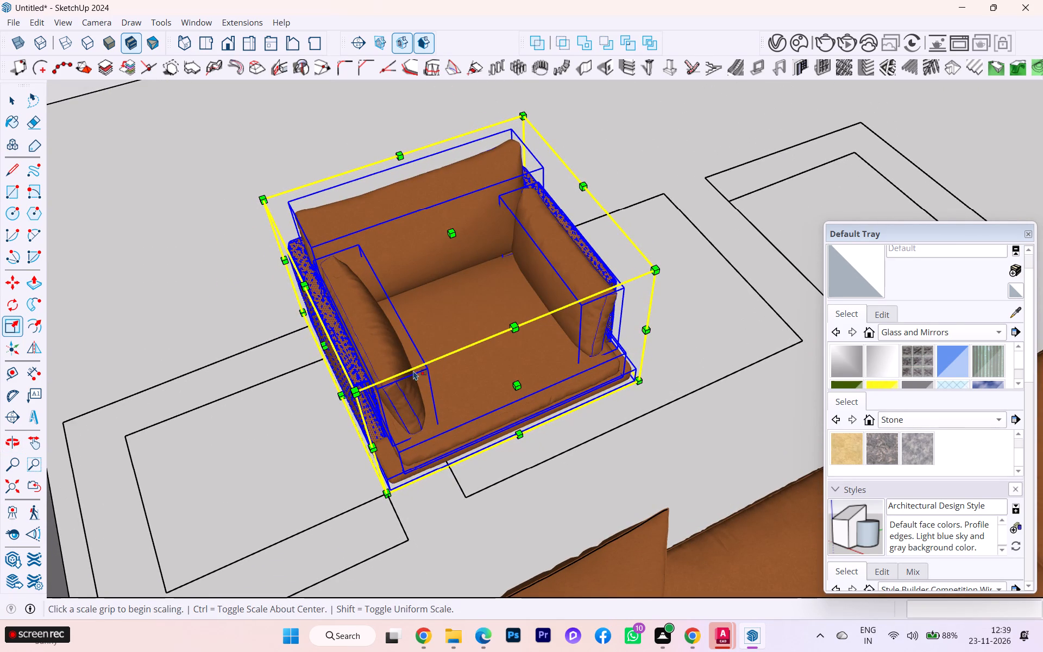
key("q")
left_click(483, 478)
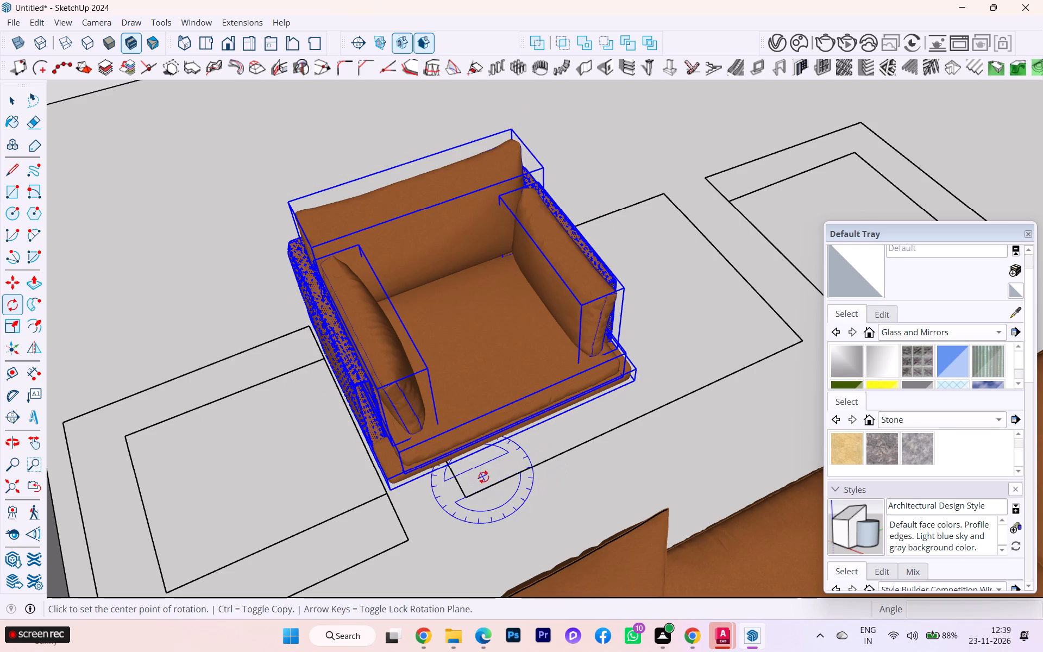
left_click(567, 440)
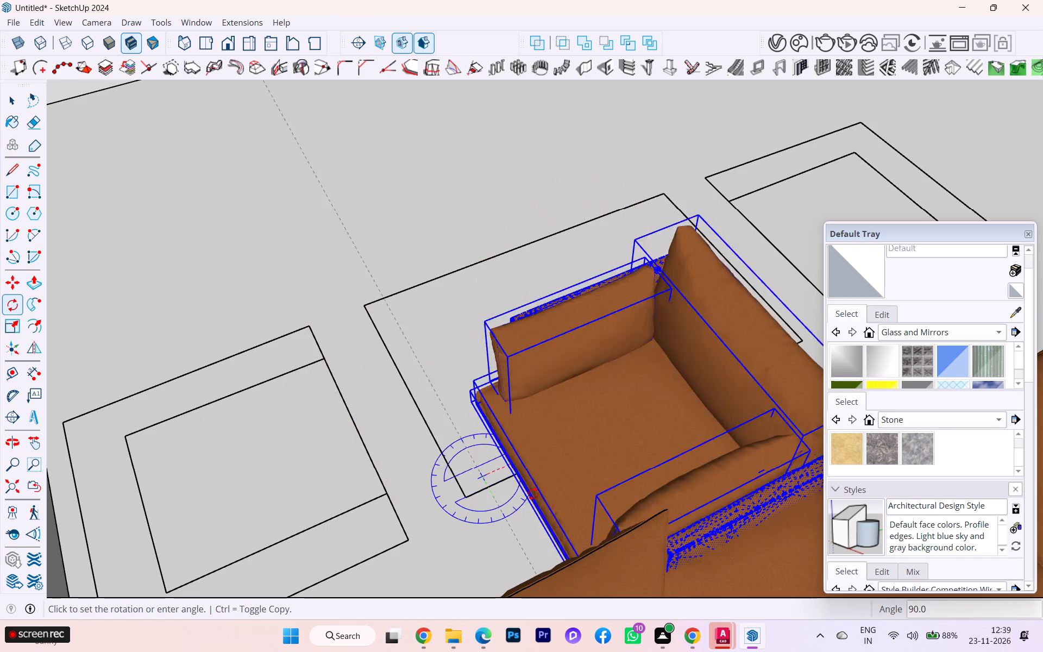
type("90")
key("Return")
Bring the entire model back into view.
scroll(533, 479, "up", 1)
scroll(533, 478, "down", 3)
scroll(534, 478, "up", 1)
scroll(536, 477, "down", 1)
middle_click_drag(555, 461, 888, 439)
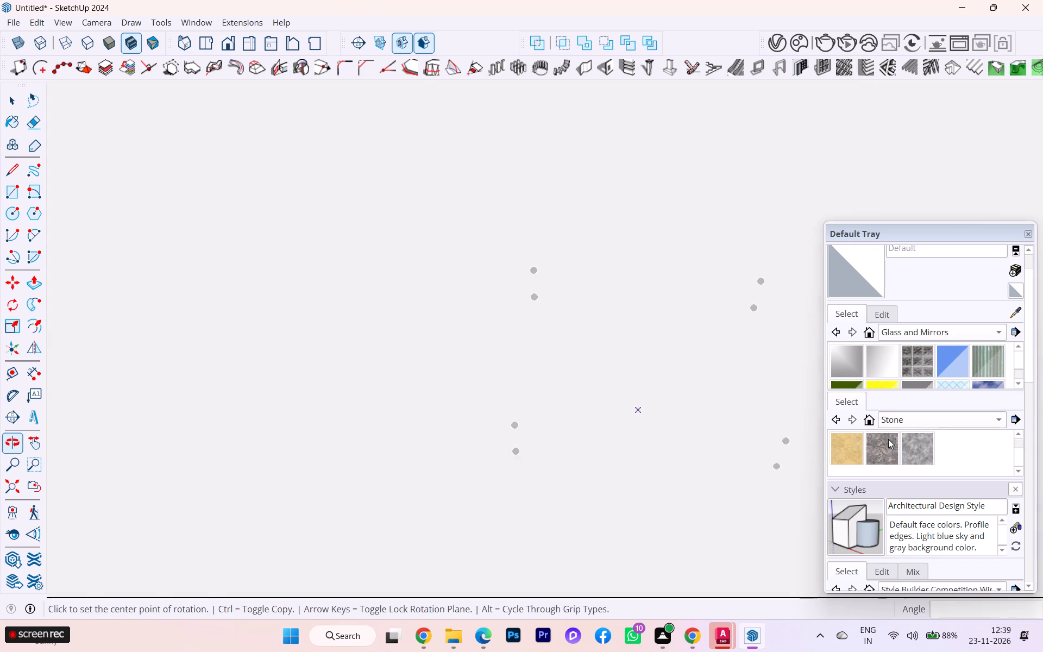
scroll(157, 512, "down", 4)
scroll(598, 556, "down", 2)
scroll(599, 555, "up", 2)
scroll(599, 555, "down", 6)
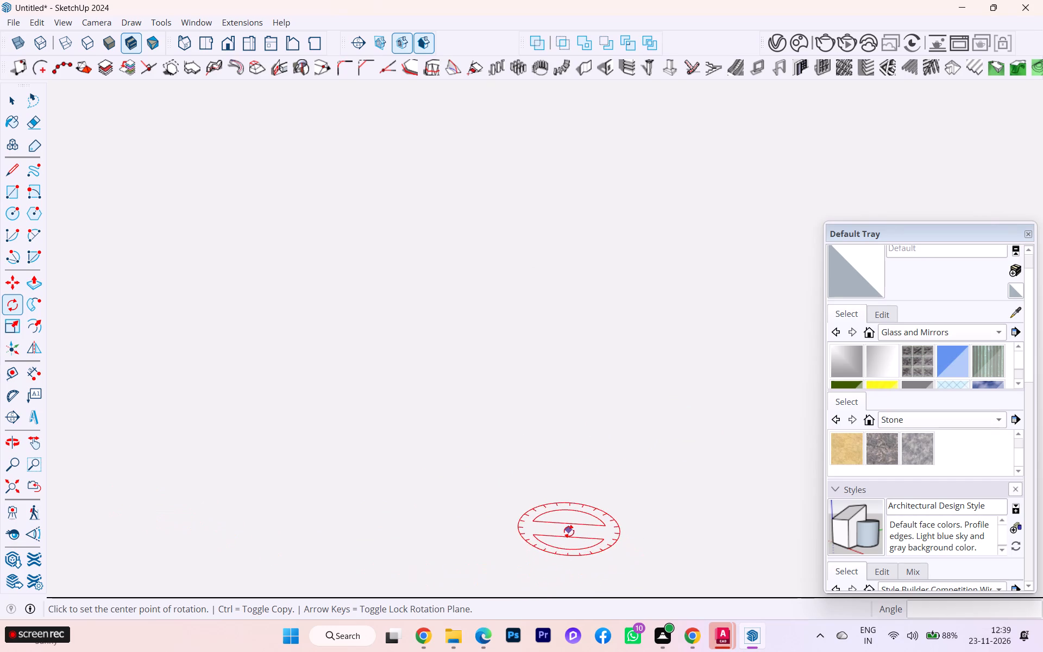
scroll(569, 531, "down", 3)
left_click(8, 94)
scroll(242, 314, "down", 5)
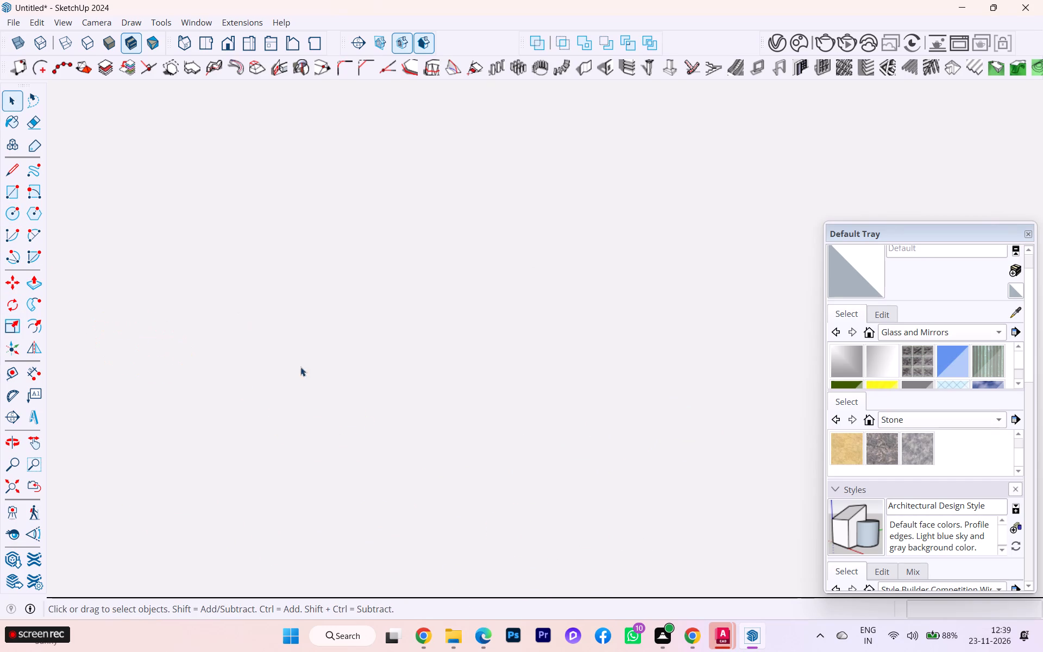
scroll(455, 477, "down", 2)
scroll(460, 479, "up", 1)
scroll(479, 489, "down", 7)
scroll(600, 534, "up", 2)
scroll(594, 539, "down", 1)
left_click(9, 488)
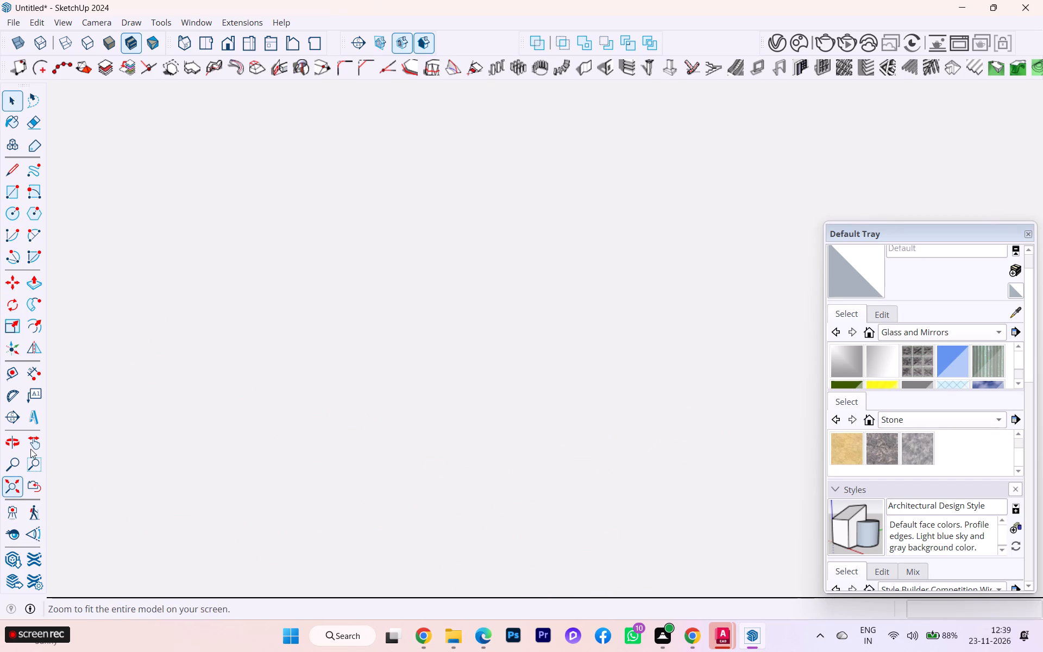
Move the armchair about 5' 3" onto the seat outline at the table outline's far end, away from the short partition wall.
left_click(11, 291)
scroll(92, 360, "down", 4)
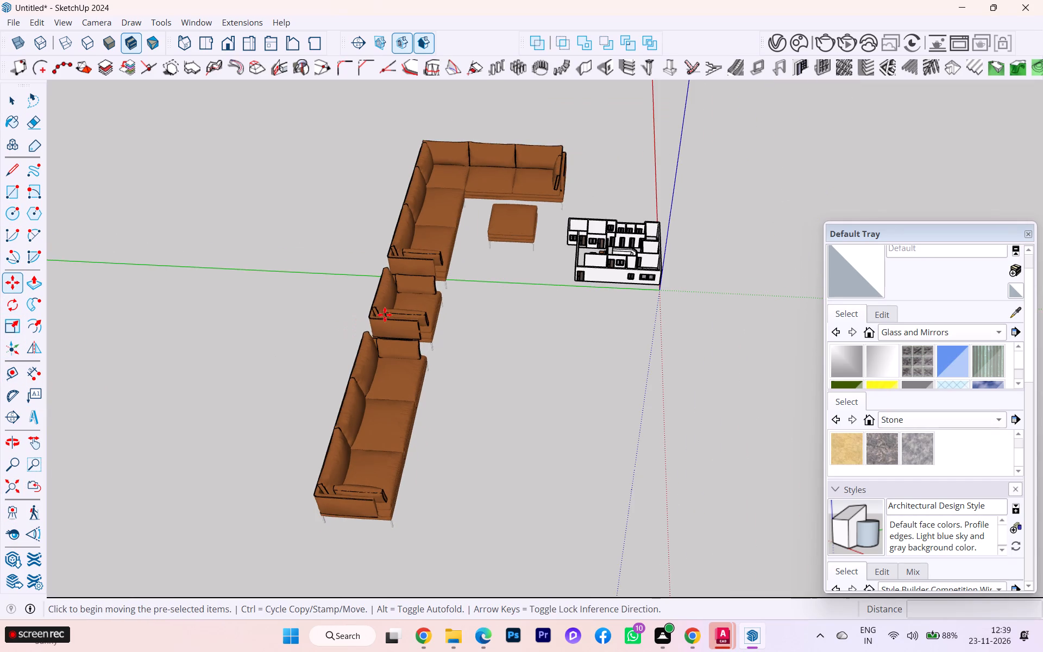
scroll(630, 236, "up", 16)
scroll(610, 257, "down", 1)
scroll(610, 257, "up", 4)
scroll(605, 256, "down", 1)
scroll(605, 256, "up", 1)
scroll(604, 256, "down", 1)
scroll(604, 256, "up", 5)
scroll(585, 248, "down", 2)
scroll(585, 248, "up", 1)
scroll(585, 248, "down", 2)
scroll(585, 248, "up", 2)
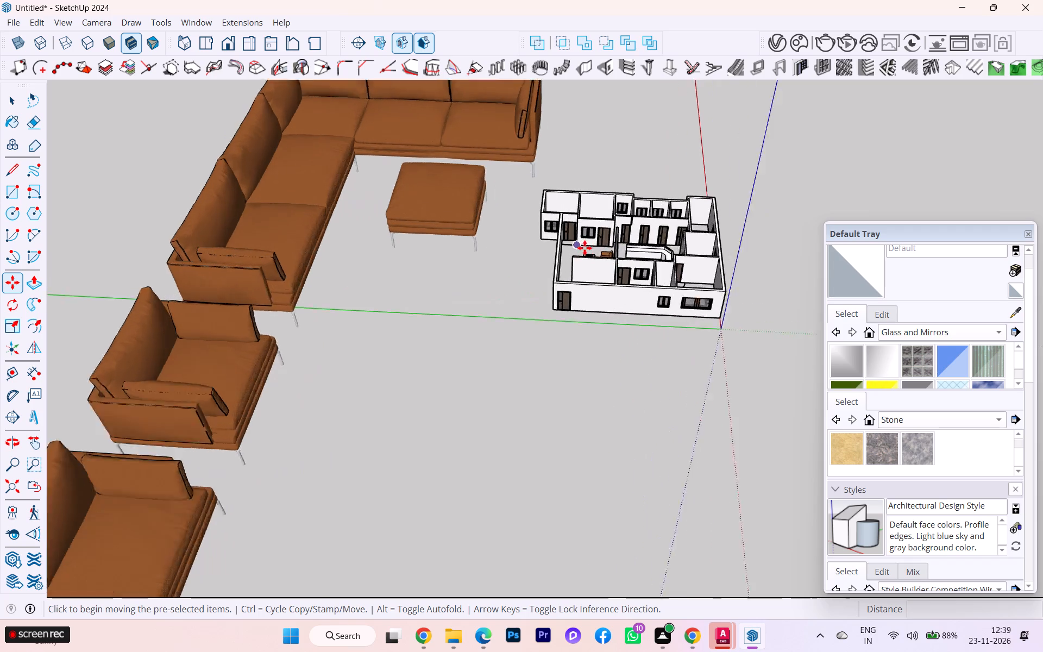
scroll(585, 248, "up", 1)
middle_click_drag(602, 302, 981, 461)
scroll(574, 313, "up", 4)
scroll(570, 309, "down", 1)
scroll(570, 309, "up", 1)
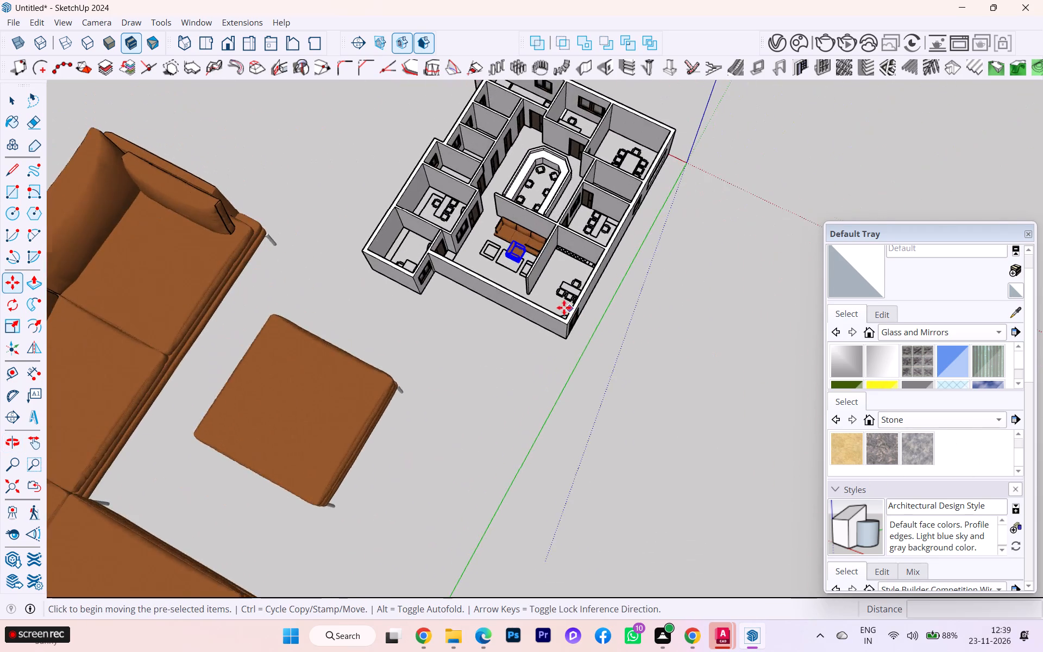
scroll(485, 238, "up", 7)
scroll(545, 268, "down", 1)
scroll(545, 268, "up", 5)
scroll(548, 273, "down", 3)
scroll(554, 287, "up", 1)
scroll(544, 286, "down", 1)
scroll(540, 280, "up", 2)
scroll(539, 279, "down", 3)
scroll(539, 278, "up", 1)
scroll(538, 277, "down", 1)
scroll(538, 277, "up", 3)
scroll(512, 212, "down", 2)
scroll(513, 214, "up", 5)
scroll(519, 228, "down", 1)
scroll(543, 261, "up", 1)
scroll(543, 261, "down", 4)
scroll(543, 261, "up", 2)
scroll(543, 261, "down", 1)
scroll(543, 261, "up", 4)
scroll(543, 261, "down", 1)
scroll(543, 261, "up", 3)
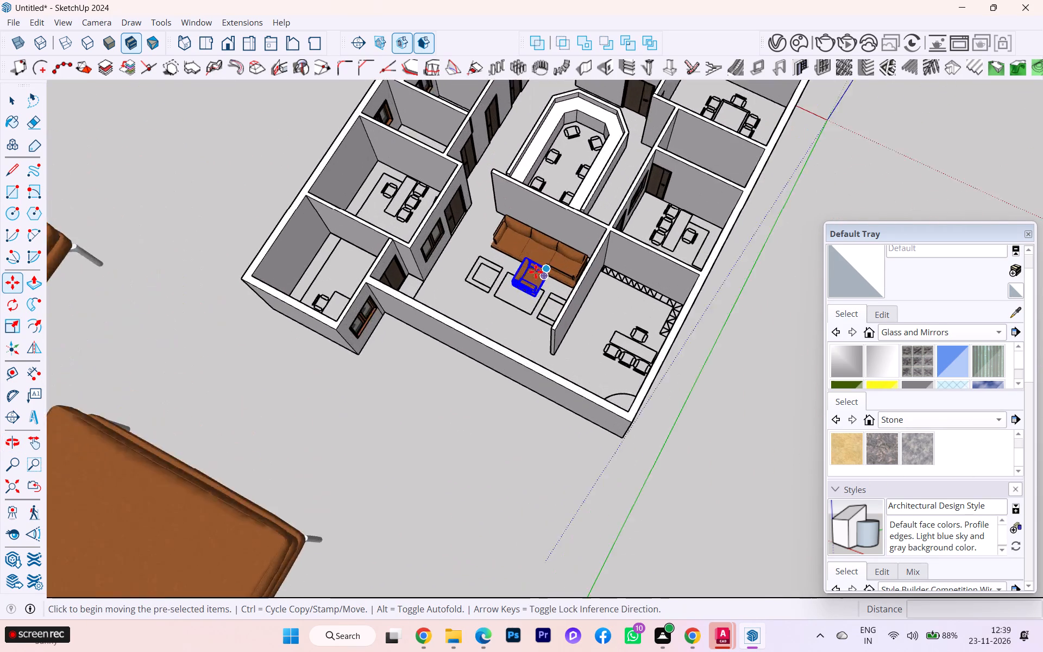
scroll(536, 272, "up", 3)
scroll(531, 279, "down", 13)
scroll(530, 281, "up", 5)
scroll(526, 308, "down", 2)
scroll(526, 308, "up", 8)
scroll(538, 302, "down", 5)
scroll(538, 302, "up", 2)
scroll(538, 302, "down", 2)
scroll(538, 302, "up", 4)
scroll(542, 298, "down", 1)
scroll(542, 298, "up", 8)
scroll(541, 300, "down", 2)
scroll(541, 300, "up", 5)
scroll(540, 300, "down", 1)
scroll(539, 301, "up", 1)
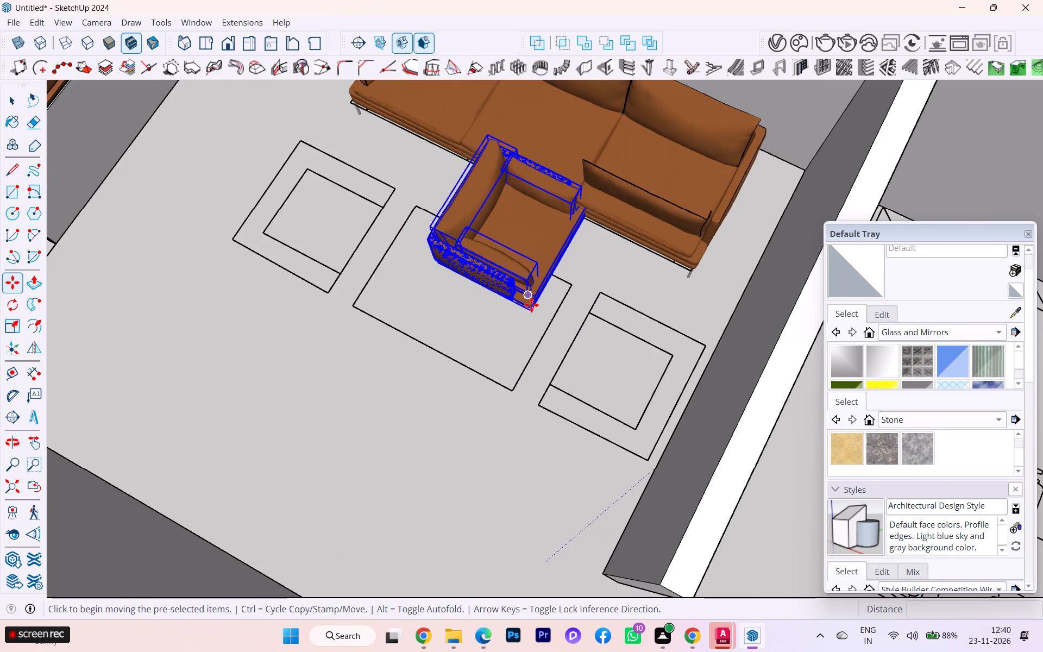
left_click(531, 312)
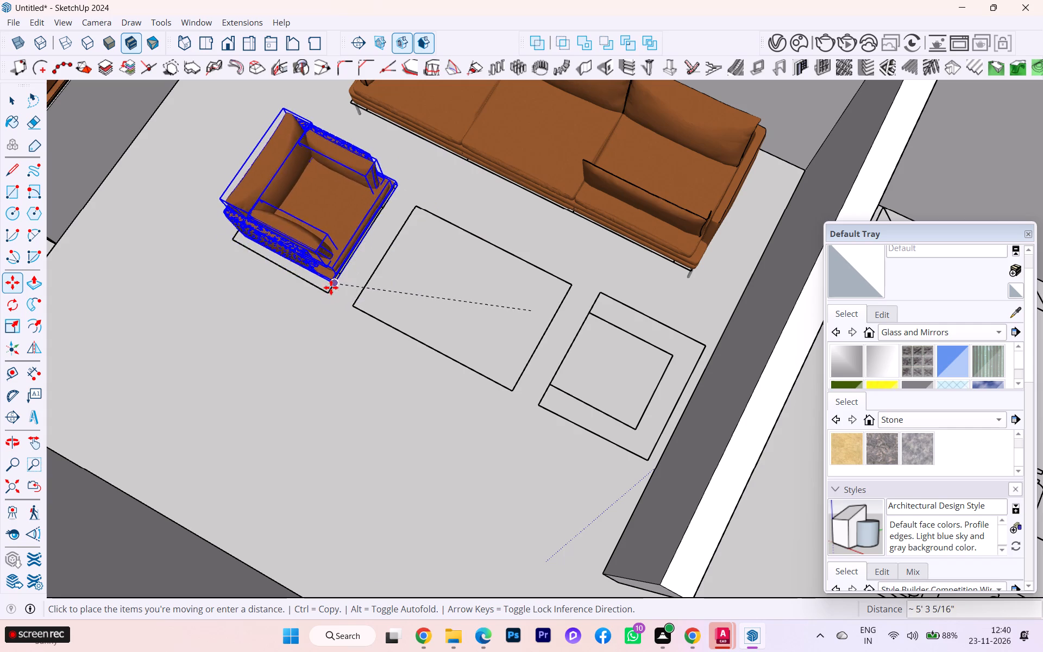
left_click(331, 287)
scroll(404, 264, "down", 1)
left_click(14, 94)
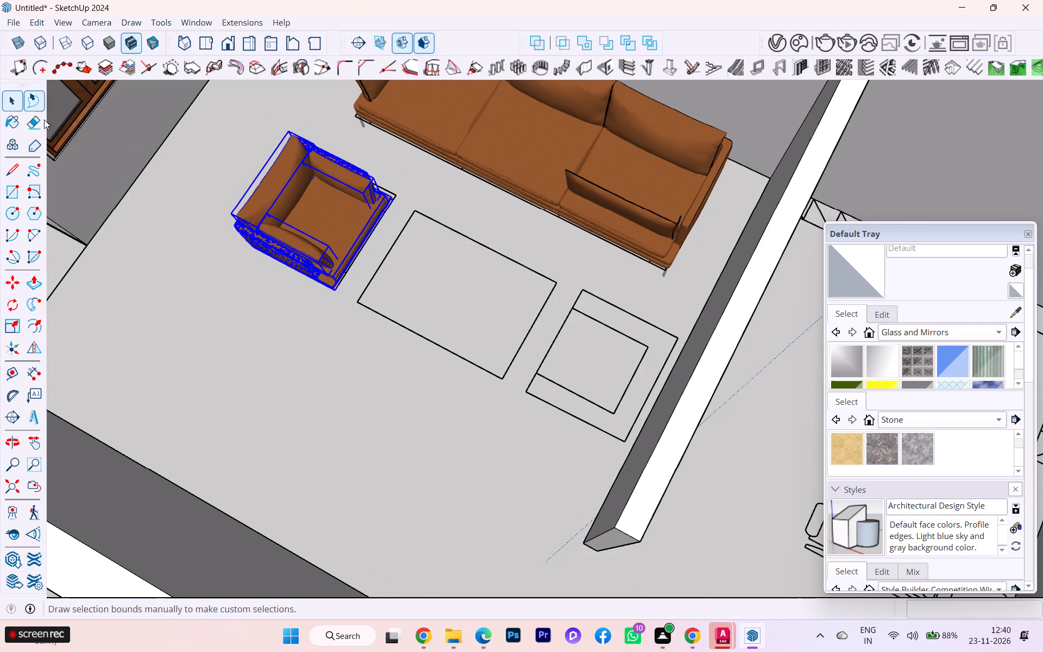
left_click(164, 191)
scroll(219, 215, "up", 3)
middle_click_drag(369, 223, 450, 165)
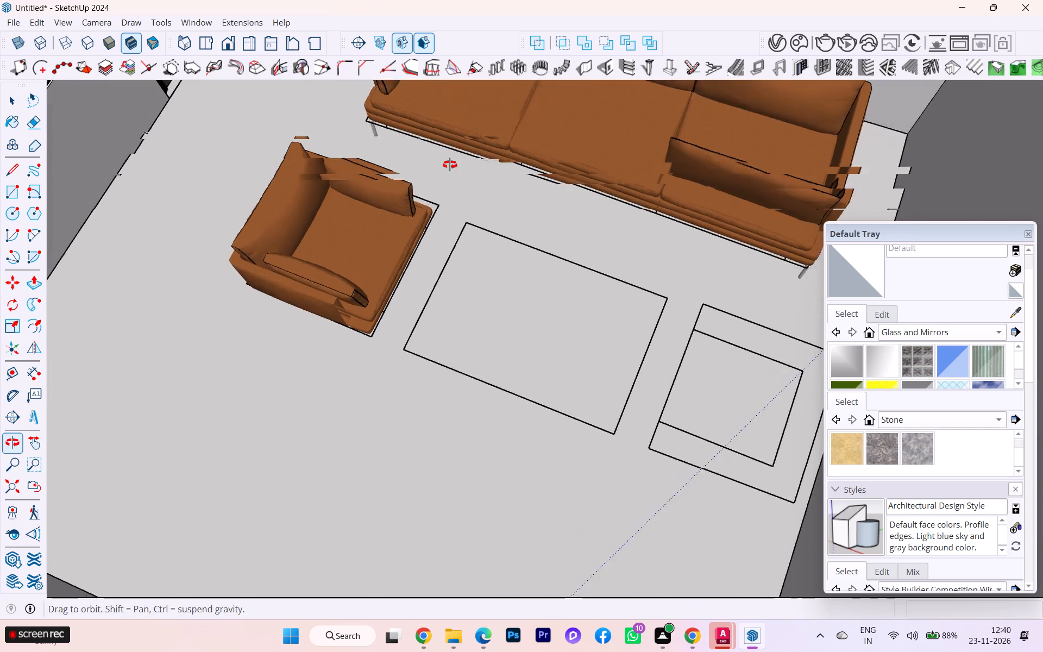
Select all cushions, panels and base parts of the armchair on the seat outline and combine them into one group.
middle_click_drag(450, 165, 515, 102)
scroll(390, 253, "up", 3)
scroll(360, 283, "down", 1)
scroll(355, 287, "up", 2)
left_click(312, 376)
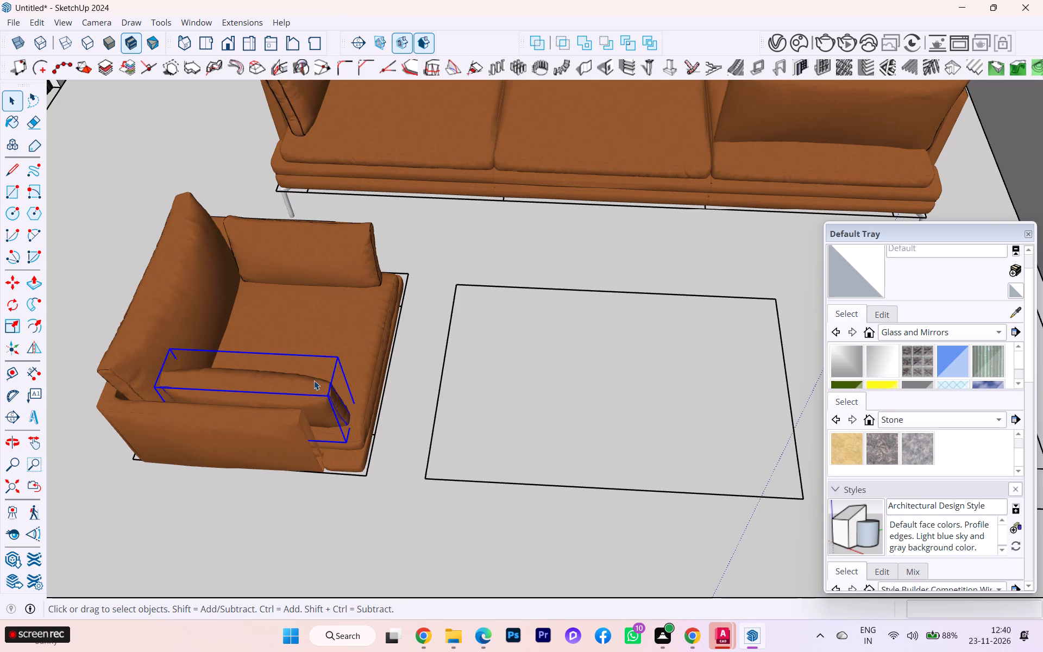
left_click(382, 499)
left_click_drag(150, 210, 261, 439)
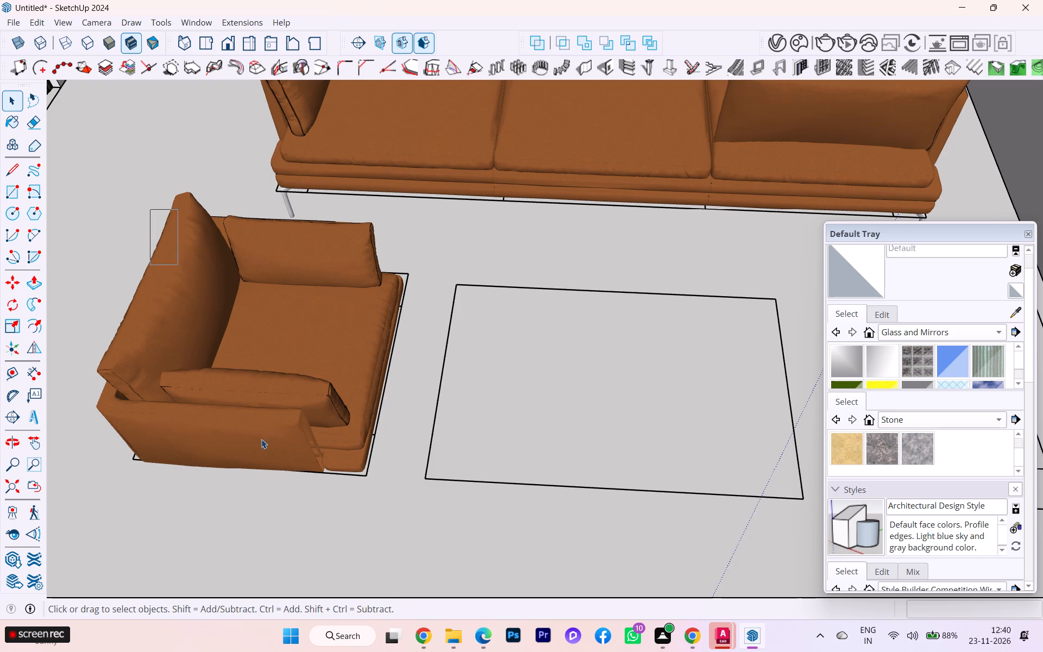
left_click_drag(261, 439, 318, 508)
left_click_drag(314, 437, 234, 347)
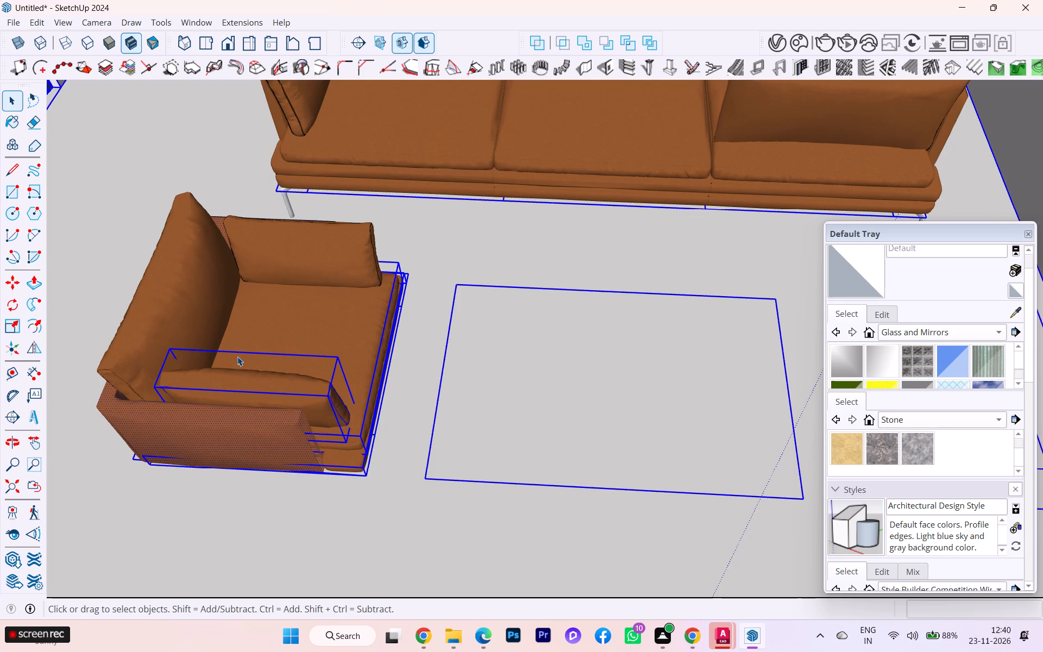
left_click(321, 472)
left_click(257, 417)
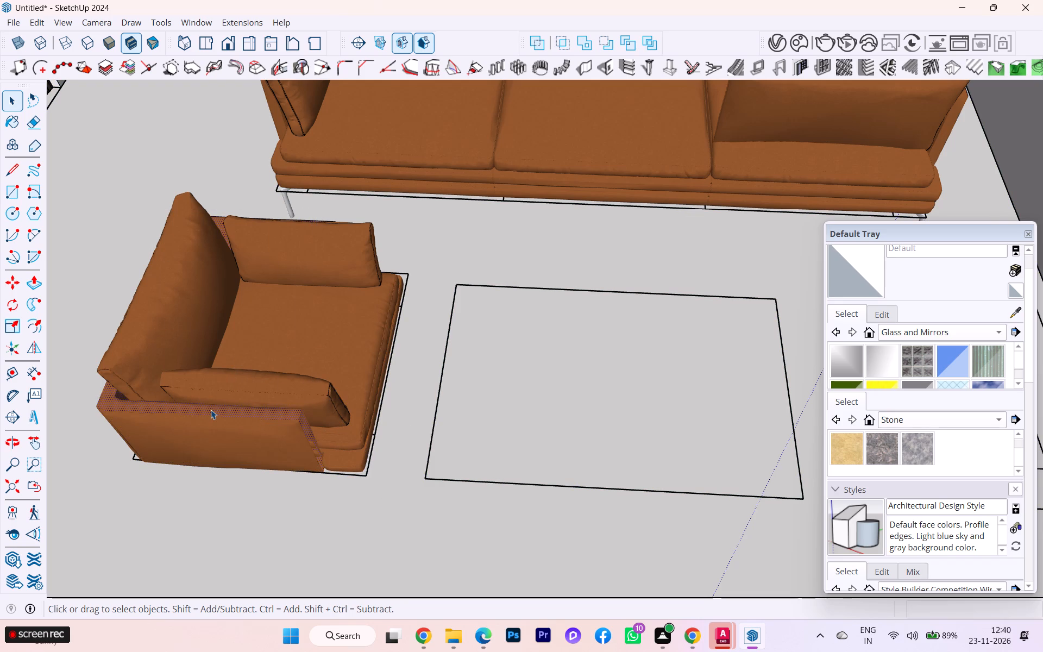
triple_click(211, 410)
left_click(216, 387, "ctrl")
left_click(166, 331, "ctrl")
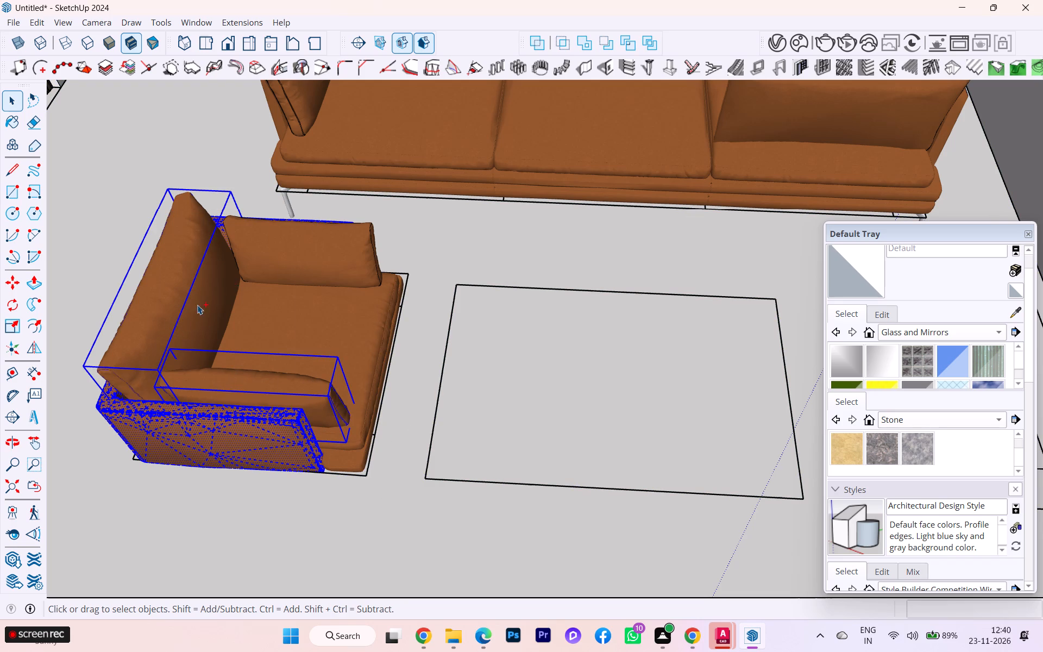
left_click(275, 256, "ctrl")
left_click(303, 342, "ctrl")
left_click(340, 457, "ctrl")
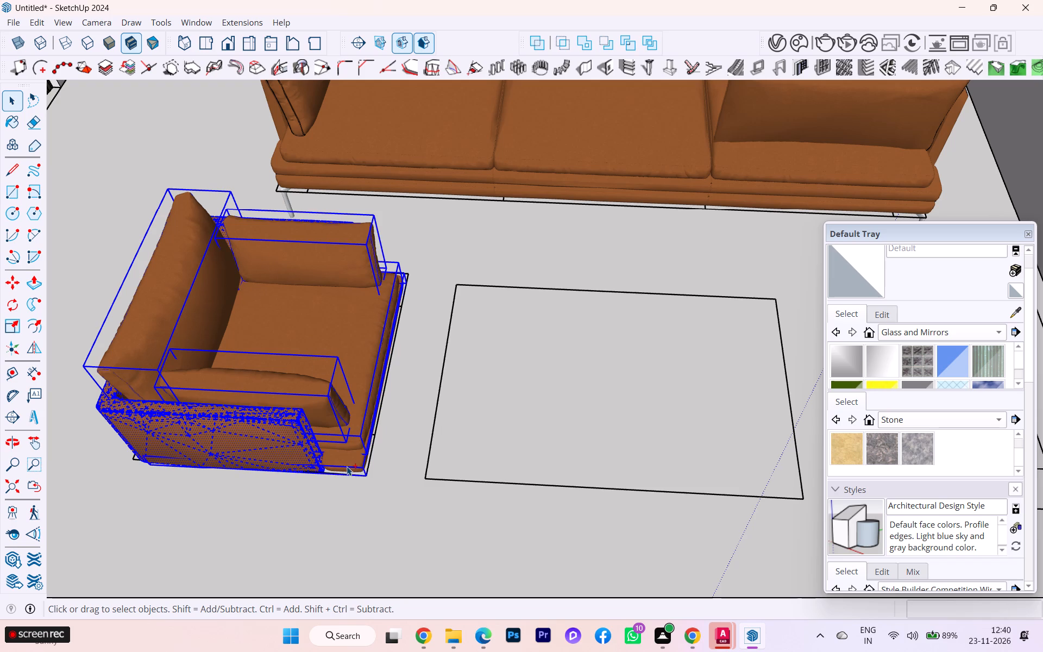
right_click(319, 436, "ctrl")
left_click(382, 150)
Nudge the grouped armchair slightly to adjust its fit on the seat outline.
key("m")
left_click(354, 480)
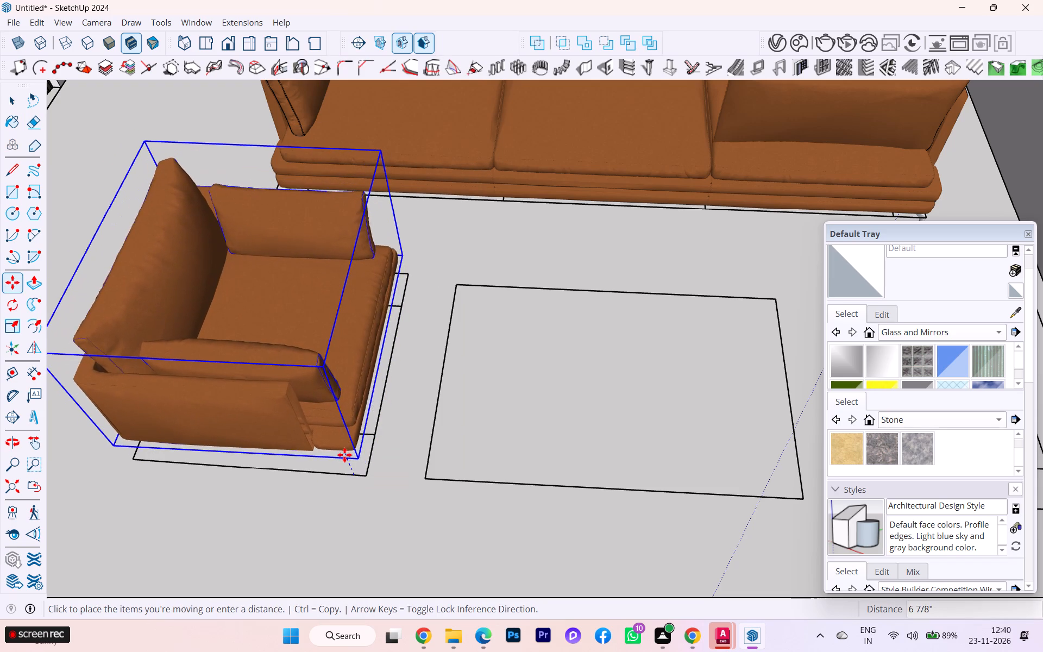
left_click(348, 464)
Delete the grouped armchair from the waiting area's seat outline.
scroll(254, 350, "down", 8)
scroll(257, 346, "up", 1)
scroll(257, 346, "down", 4)
scroll(257, 346, "up", 1)
scroll(257, 346, "down", 1)
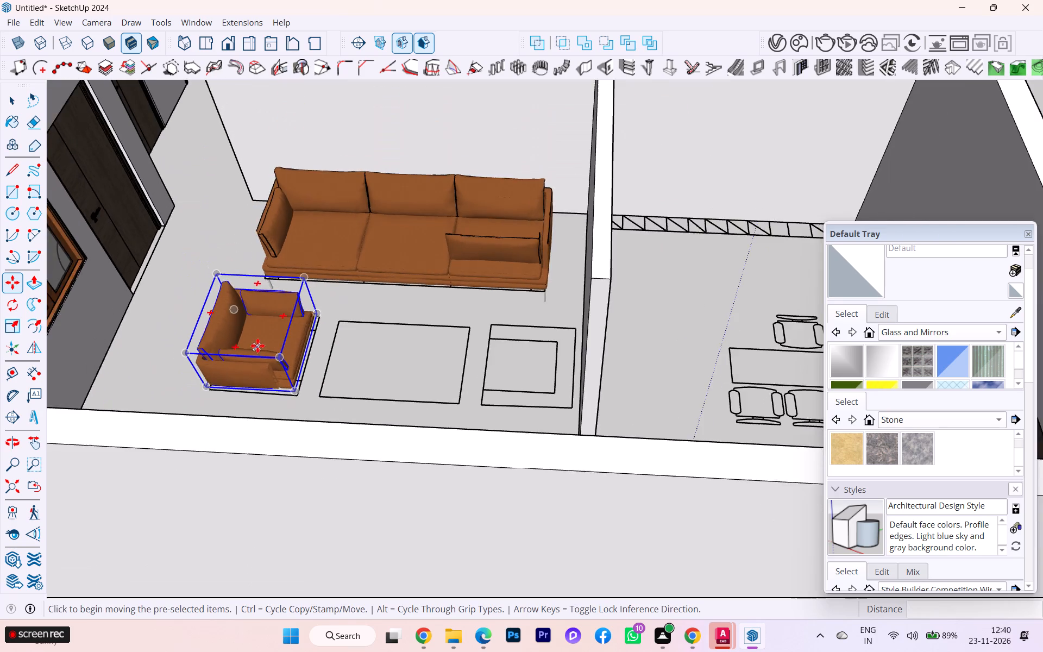
scroll(360, 306, "down", 1)
scroll(361, 305, "up", 1)
scroll(361, 305, "down", 2)
scroll(361, 305, "up", 1)
scroll(361, 305, "down", 5)
scroll(353, 293, "up", 2)
scroll(351, 294, "down", 4)
scroll(348, 297, "up", 4)
scroll(346, 289, "down", 7)
scroll(285, 240, "down", 3)
scroll(283, 240, "up", 2)
scroll(282, 240, "down", 5)
scroll(285, 249, "up", 1)
scroll(285, 249, "down", 1)
scroll(286, 253, "up", 1)
scroll(333, 306, "down", 2)
scroll(334, 306, "up", 3)
scroll(334, 307, "down", 1)
scroll(334, 308, "up", 1)
scroll(334, 308, "down", 3)
scroll(306, 245, "down", 3)
scroll(304, 244, "up", 1)
scroll(304, 244, "down", 1)
scroll(304, 244, "up", 3)
scroll(304, 244, "down", 4)
scroll(298, 234, "up", 1)
scroll(297, 234, "down", 1)
scroll(297, 234, "up", 4)
scroll(297, 234, "down", 1)
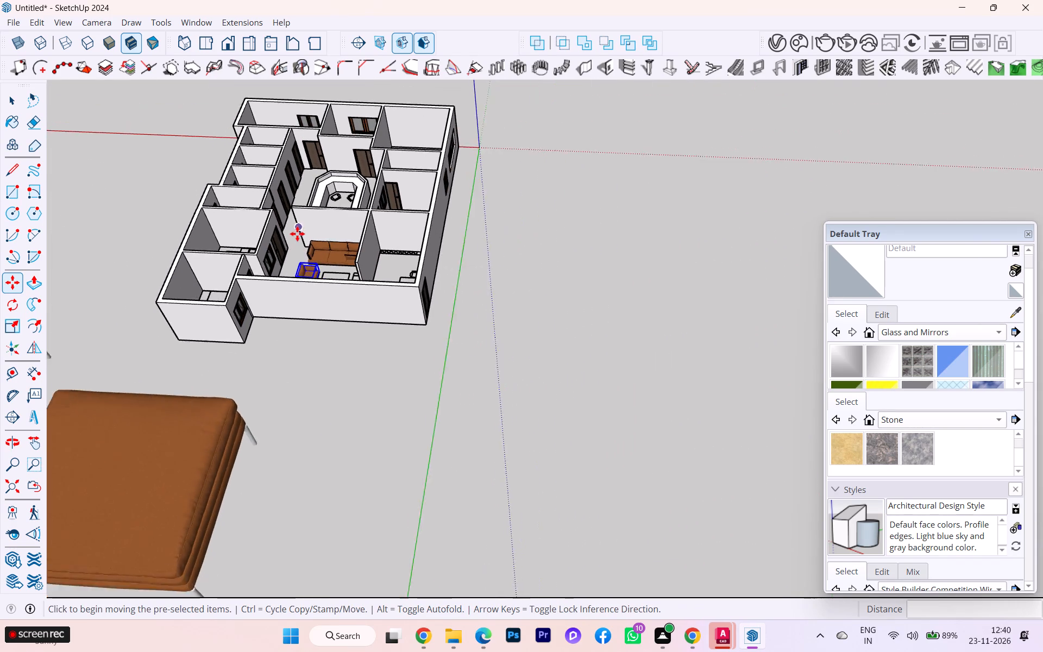
scroll(292, 236, "down", 3)
scroll(292, 237, "up", 1)
scroll(292, 237, "down", 4)
scroll(381, 243, "down", 2)
scroll(381, 243, "up", 4)
scroll(381, 243, "down", 3)
scroll(381, 243, "up", 1)
scroll(375, 250, "down", 3)
scroll(375, 250, "up", 1)
scroll(375, 251, "down", 1)
scroll(375, 252, "up", 1)
scroll(375, 252, "down", 1)
scroll(375, 252, "up", 1)
scroll(375, 252, "down", 8)
scroll(483, 495, "up", 4)
scroll(483, 495, "down", 1)
scroll(483, 495, "up", 2)
middle_click_drag(458, 487, 537, 534)
scroll(221, 253, "up", 3)
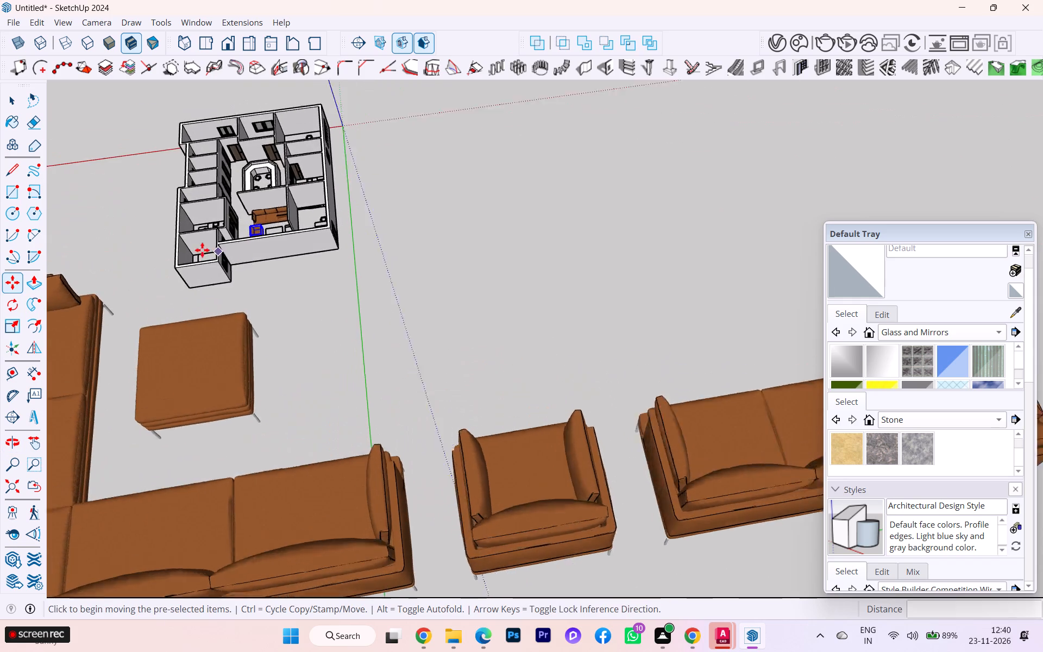
scroll(246, 184, "up", 6)
scroll(274, 231, "down", 3)
scroll(274, 233, "up", 6)
scroll(307, 272, "down", 1)
scroll(307, 272, "up", 8)
scroll(292, 227, "down", 1)
scroll(292, 227, "up", 1)
scroll(292, 227, "down", 1)
scroll(292, 227, "up", 5)
scroll(278, 236, "down", 1)
middle_click_drag(274, 257, 277, 271)
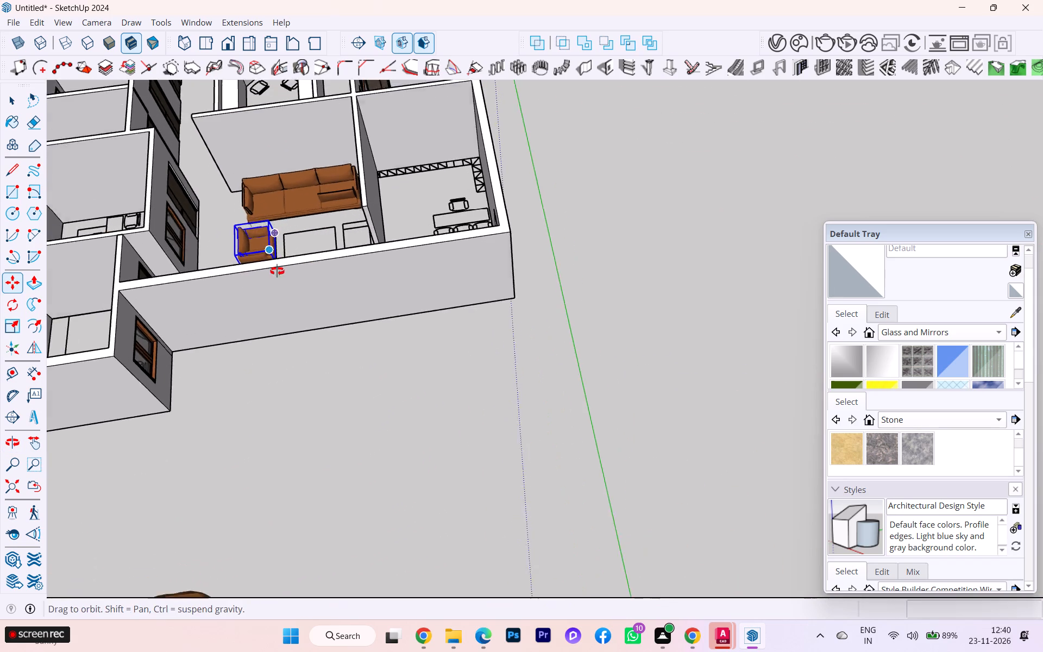
middle_click_drag(277, 271, 303, 329)
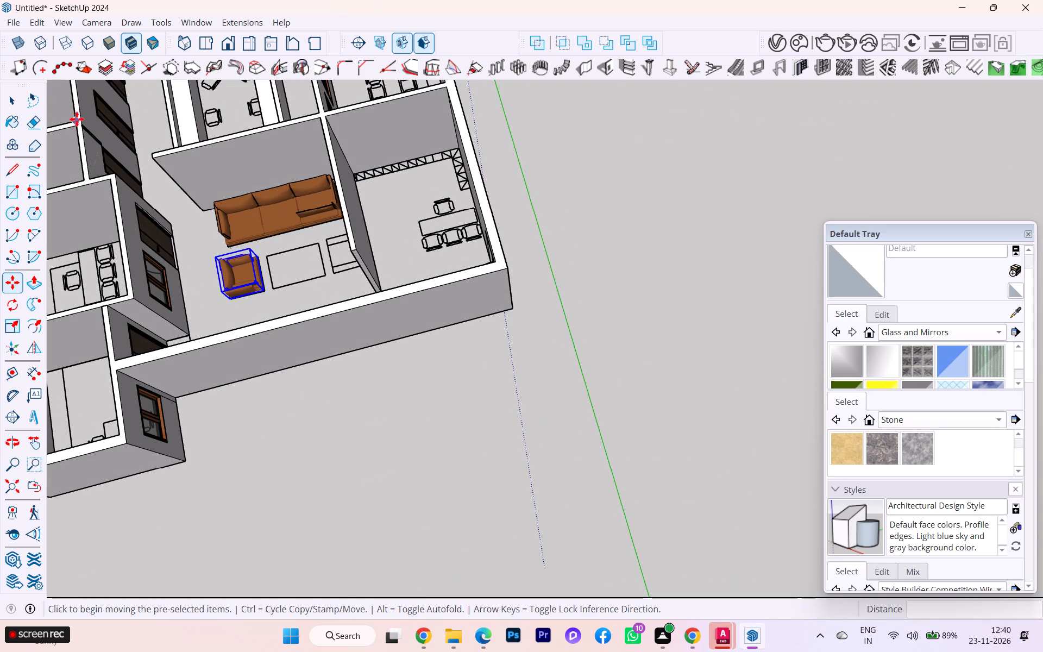
key("Delete")
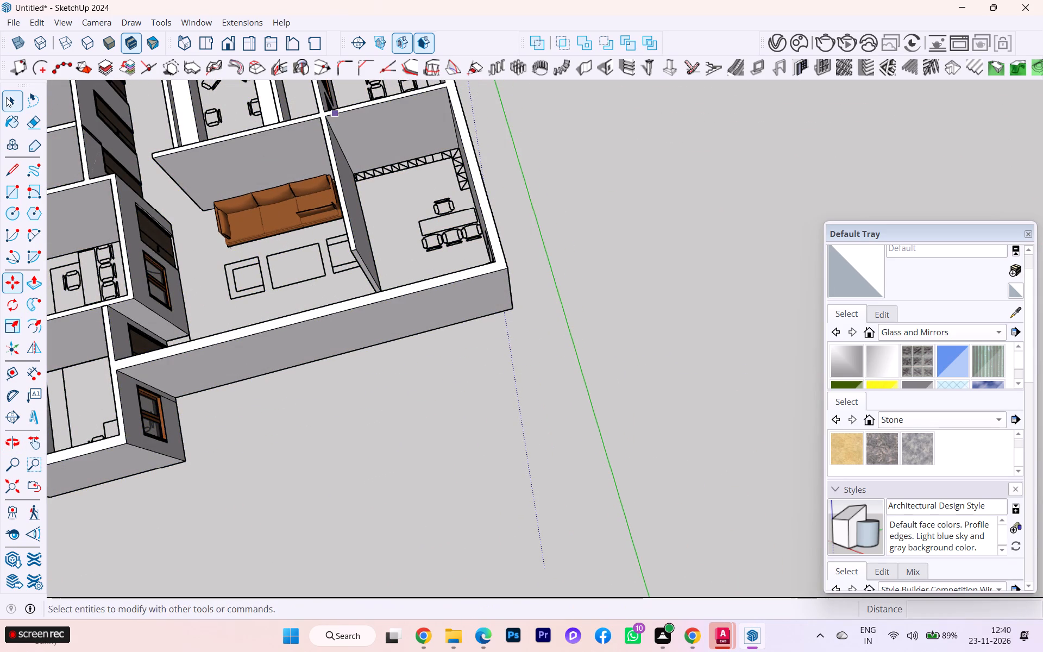
left_click(6, 97)
left_click(437, 133)
left_click(631, 143)
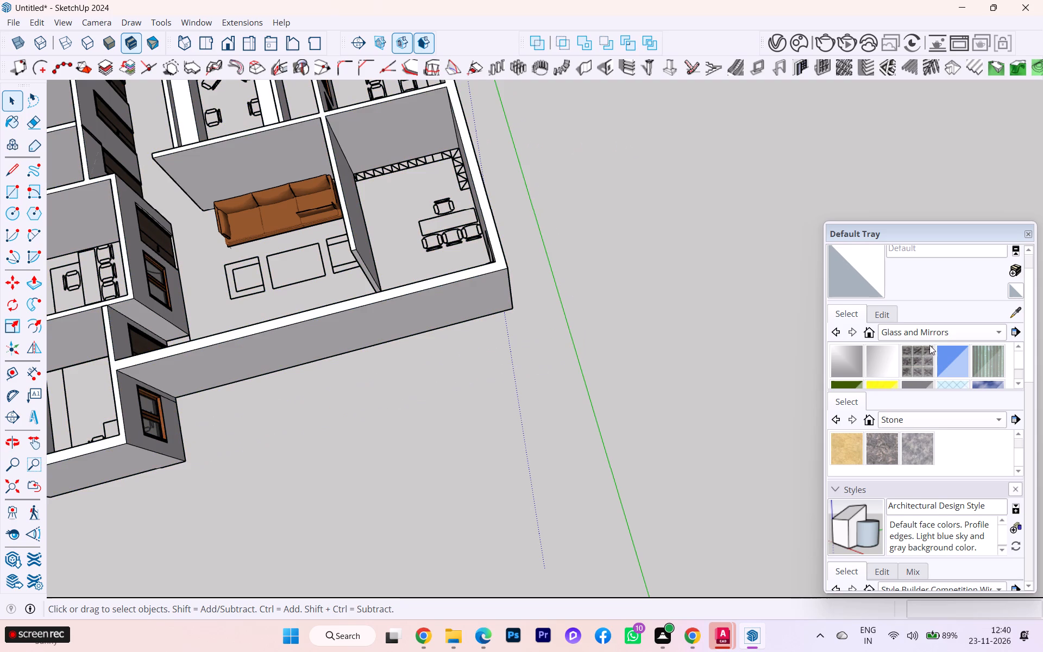
Show the In Model collection in the materials browser.
left_click(1017, 331)
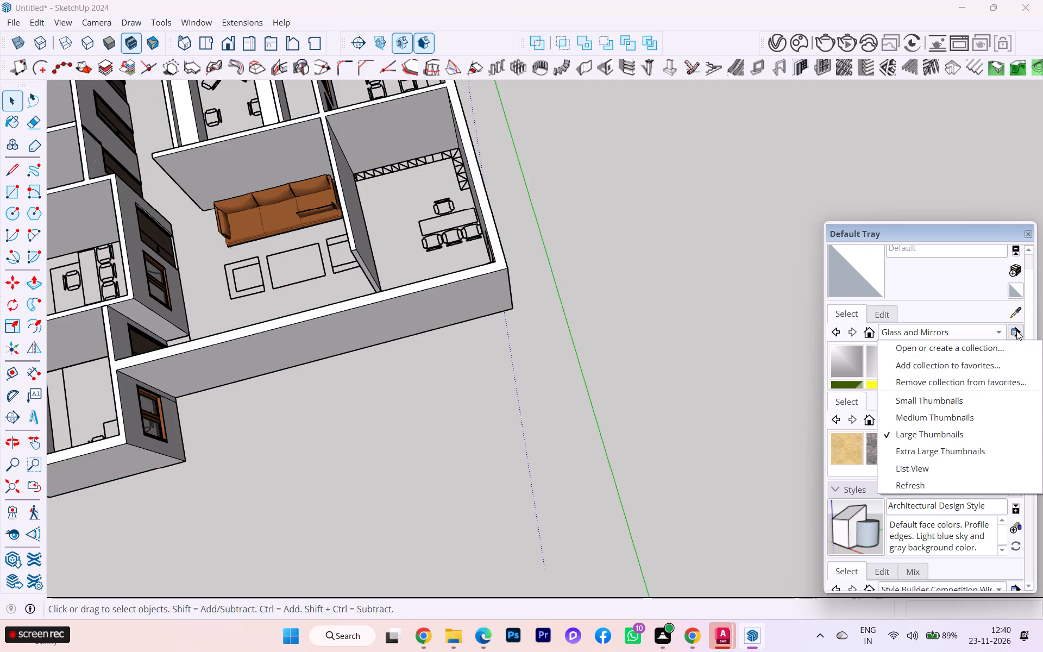
left_click(870, 331)
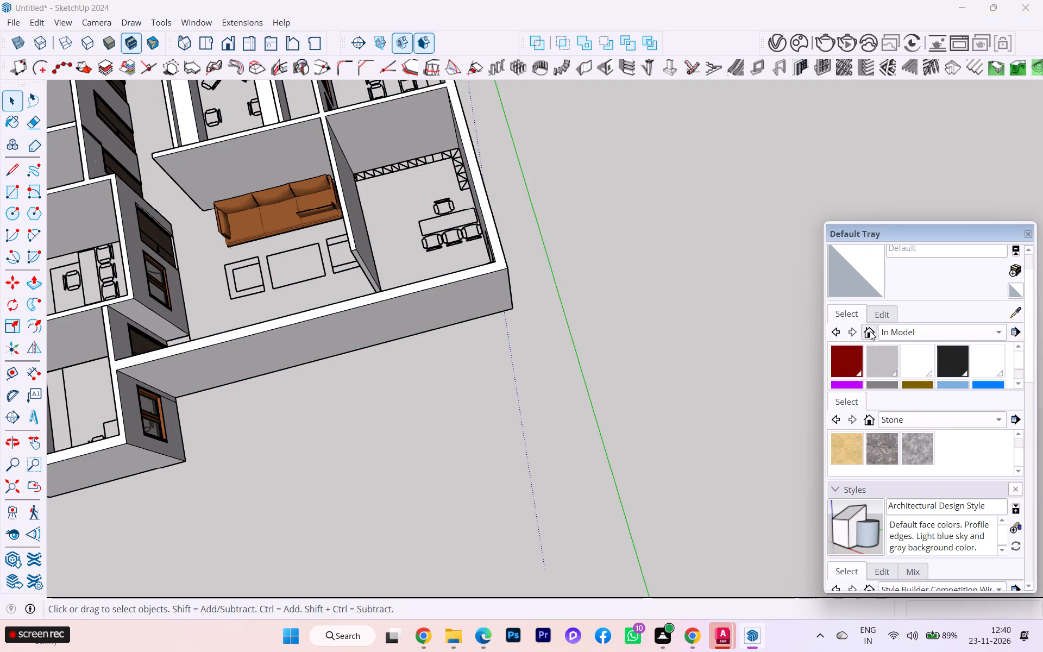
left_click(1015, 335)
left_click(950, 416)
left_click(1021, 333)
left_click(737, 297)
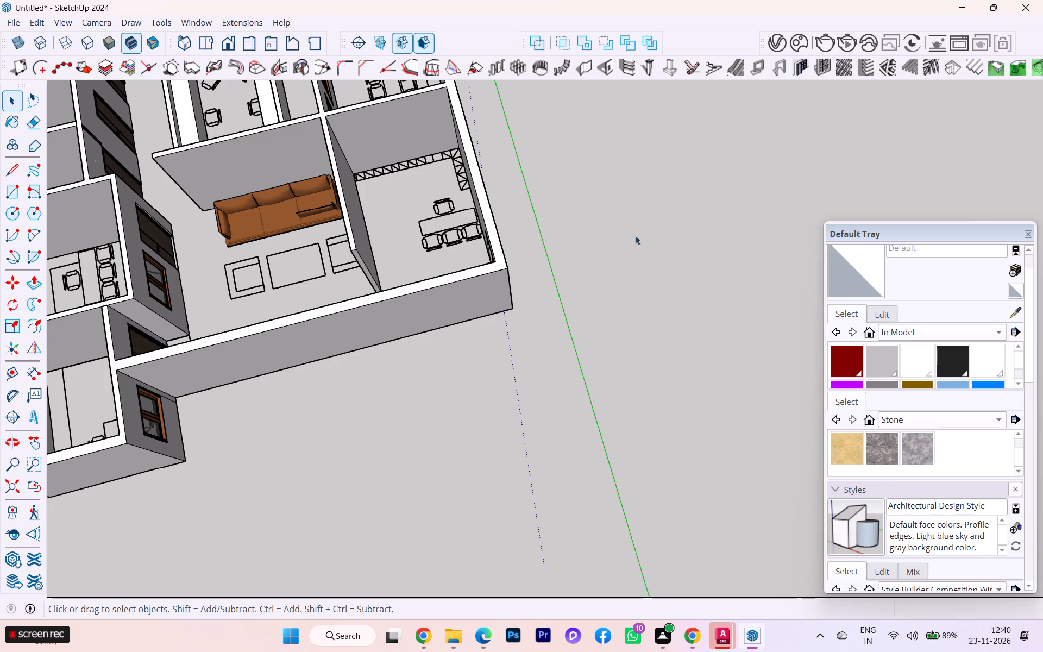
Purge the unused items from the entire model through the Model Info statistics.
left_click(191, 23)
left_click(218, 88)
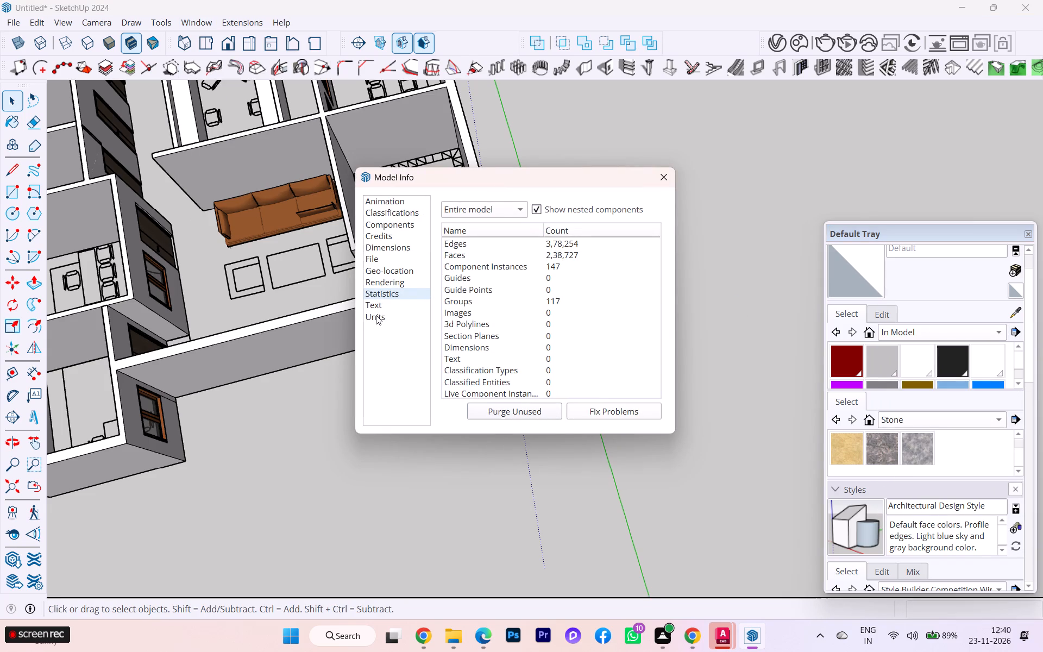
left_click(381, 292)
left_click(509, 406)
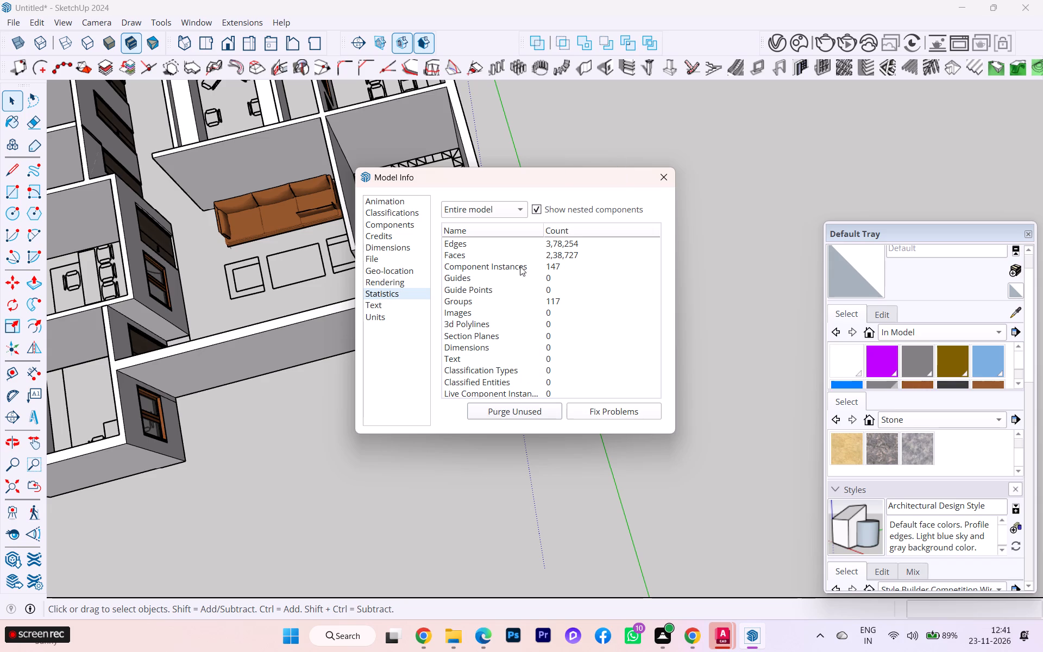
left_click(663, 177)
Open the large source sofa set outside the building and its nested group for editing.
scroll(707, 166, "down", 3)
scroll(344, 182, "down", 3)
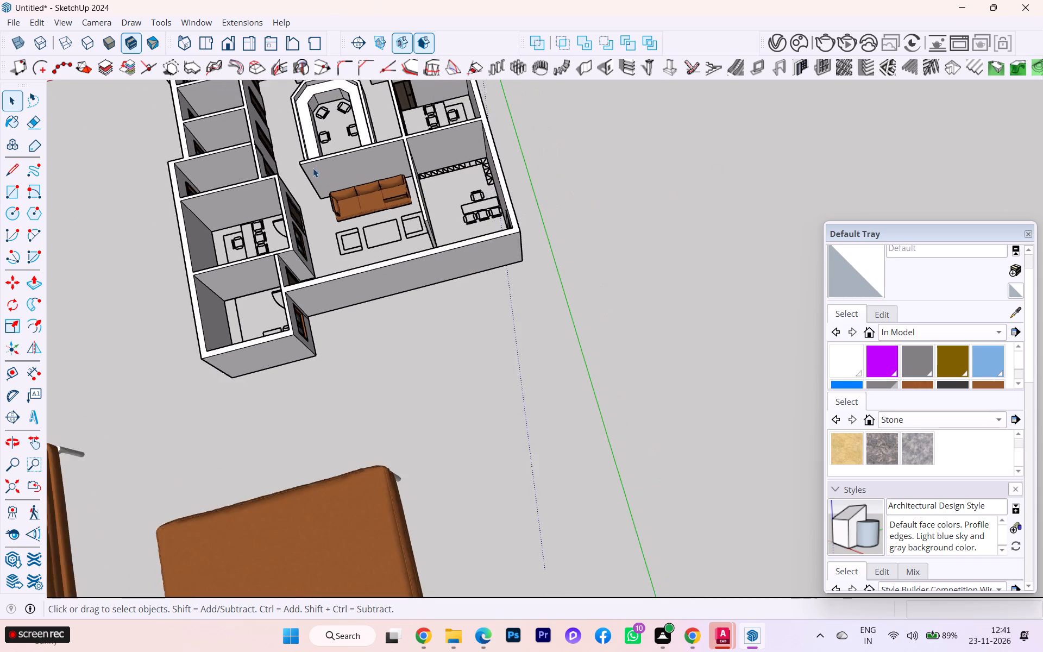
scroll(298, 157, "down", 10)
scroll(279, 174, "up", 1)
scroll(279, 174, "down", 1)
middle_click_drag(414, 289, 720, 283)
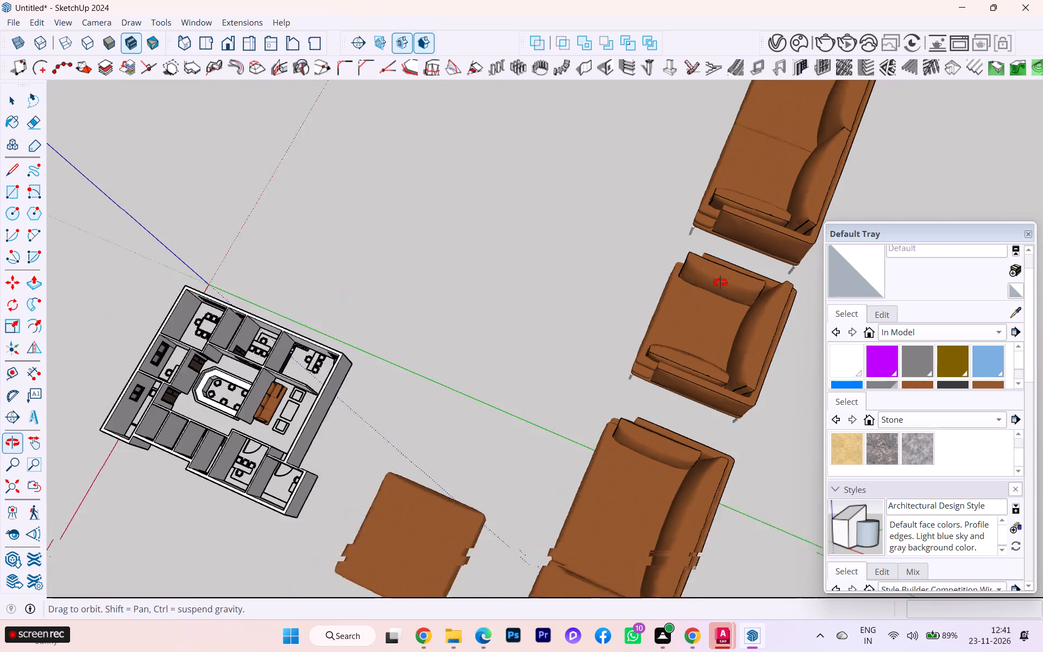
middle_click_drag(720, 283, 726, 280)
scroll(469, 266, "up", 1)
left_click(715, 340)
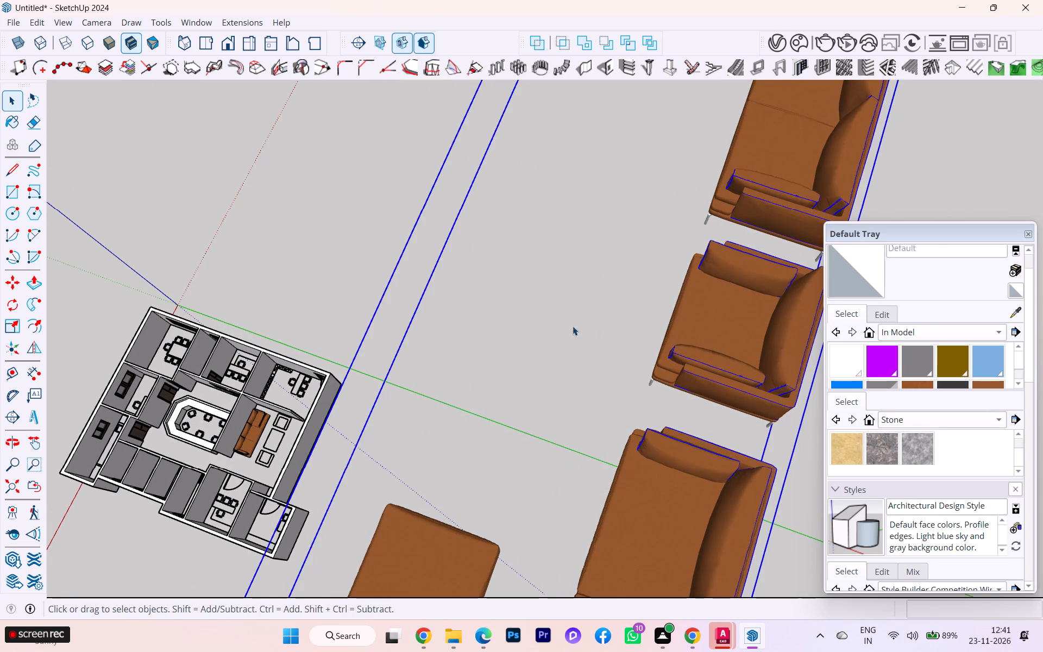
scroll(509, 263, "down", 4)
double_click(669, 299)
left_click(662, 304)
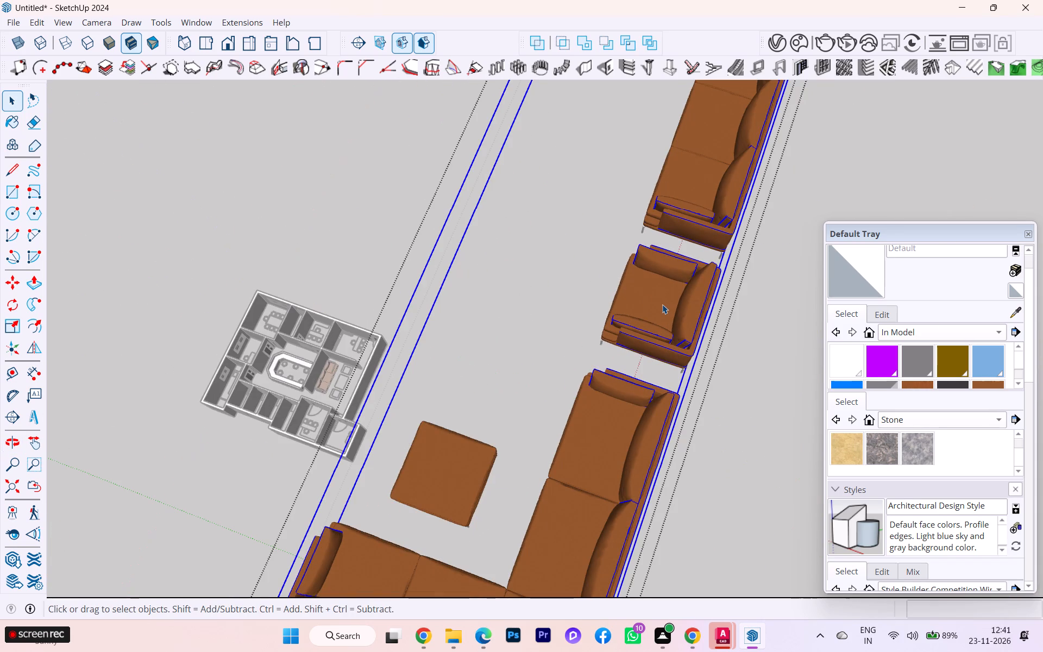
double_click(662, 309)
Select the single armchair's body, cushions and legs within the source sofa set and combine them into one group.
left_click(662, 309)
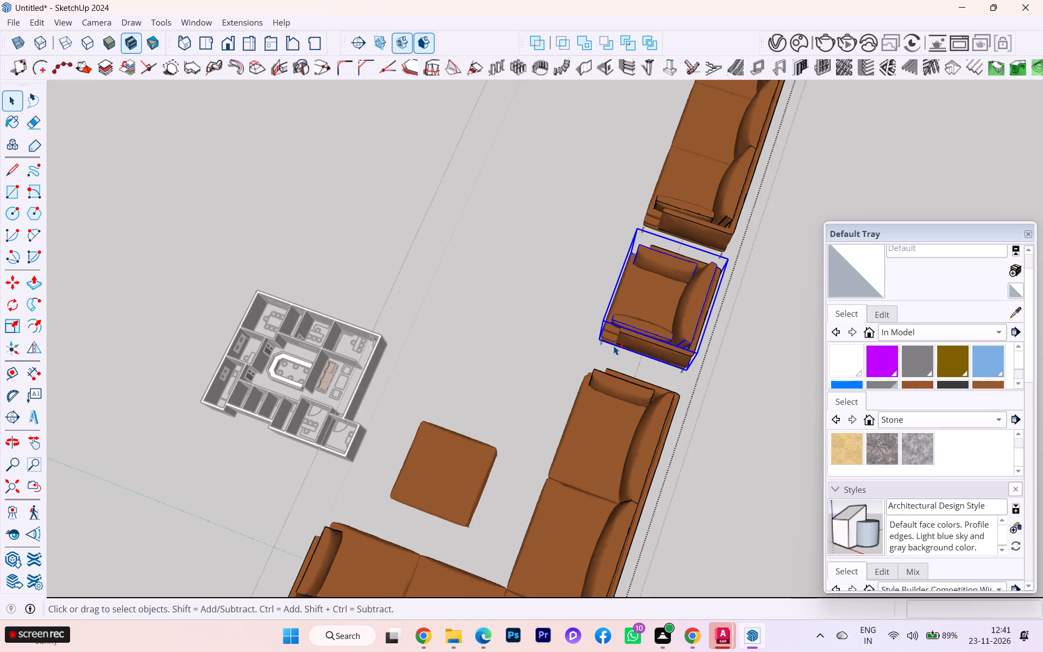
left_click(600, 349, "ctrl")
scroll(606, 336, "up", 7, "ctrl")
left_click(596, 344, "ctrl")
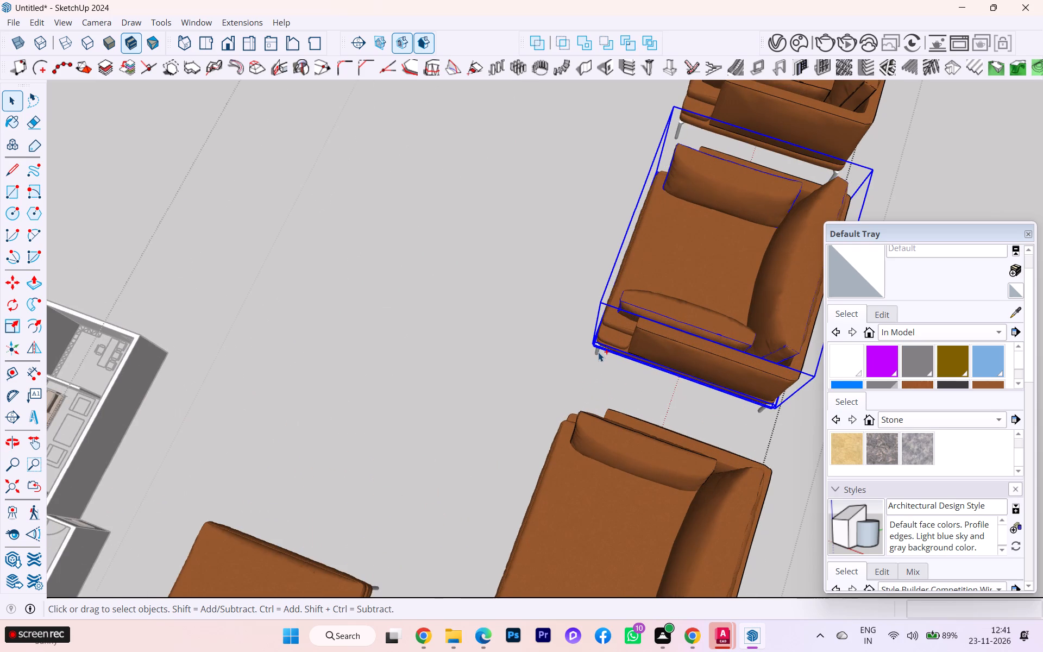
left_click(598, 352, "ctrl")
left_click(625, 333, "ctrl")
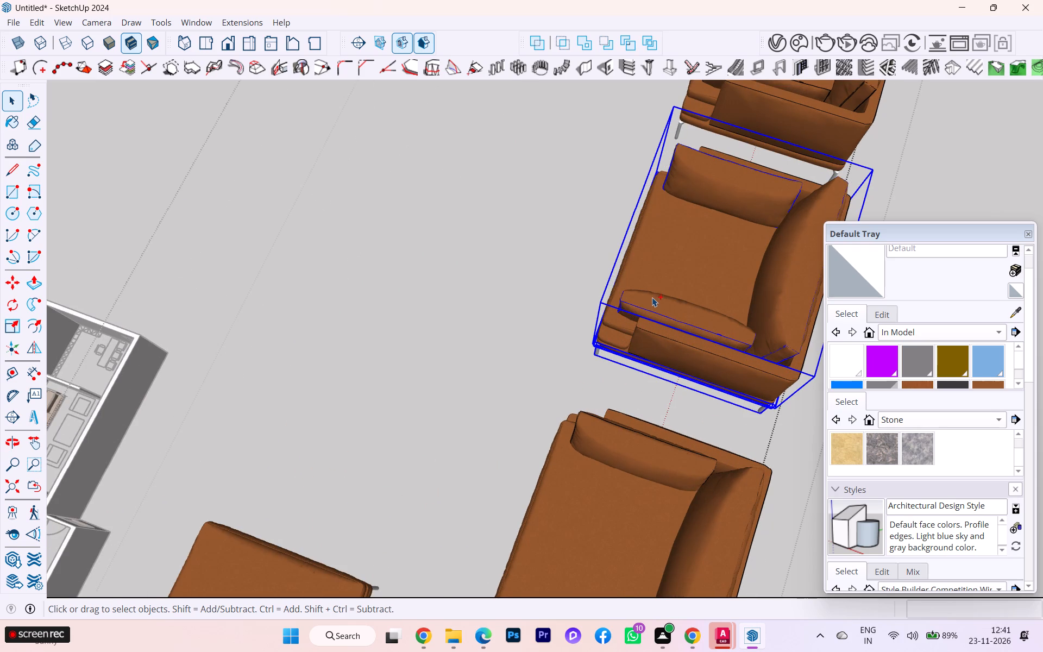
left_click(652, 296, "ctrl")
left_click(643, 305, "ctrl")
left_click(762, 311, "ctrl")
left_click(785, 304, "ctrl")
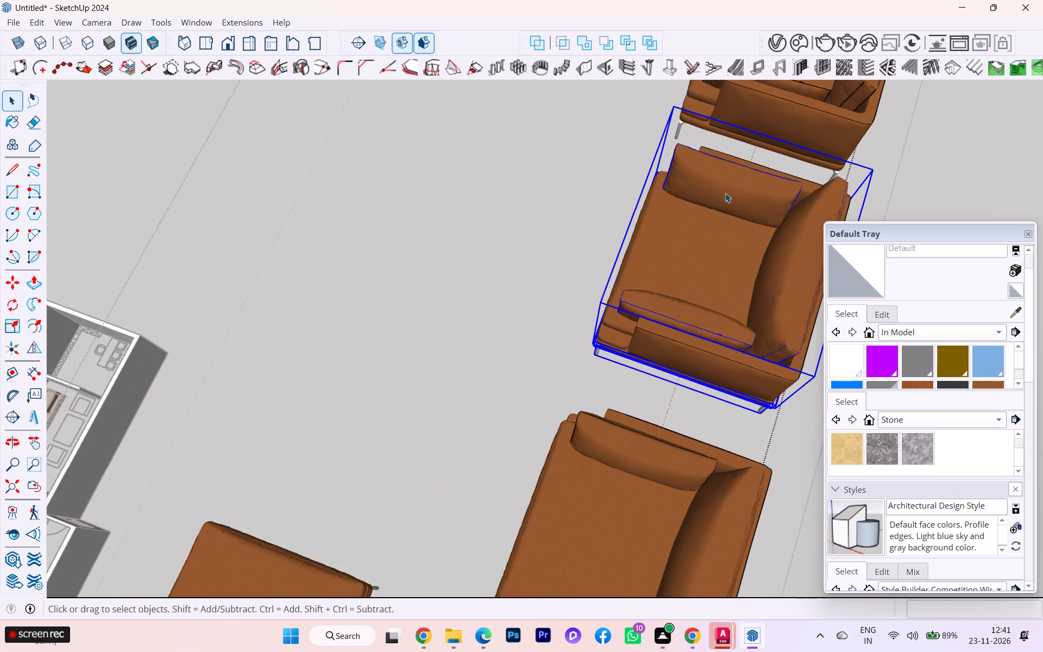
left_click(723, 189, "ctrl")
scroll(633, 170, "down", 1)
scroll(633, 170, "up", 1)
scroll(632, 172, "down", 3)
left_click_drag(736, 246, 713, 208)
left_click(710, 193, "ctrl")
scroll(716, 216, "down", 2)
middle_click_drag(713, 220, 809, 235)
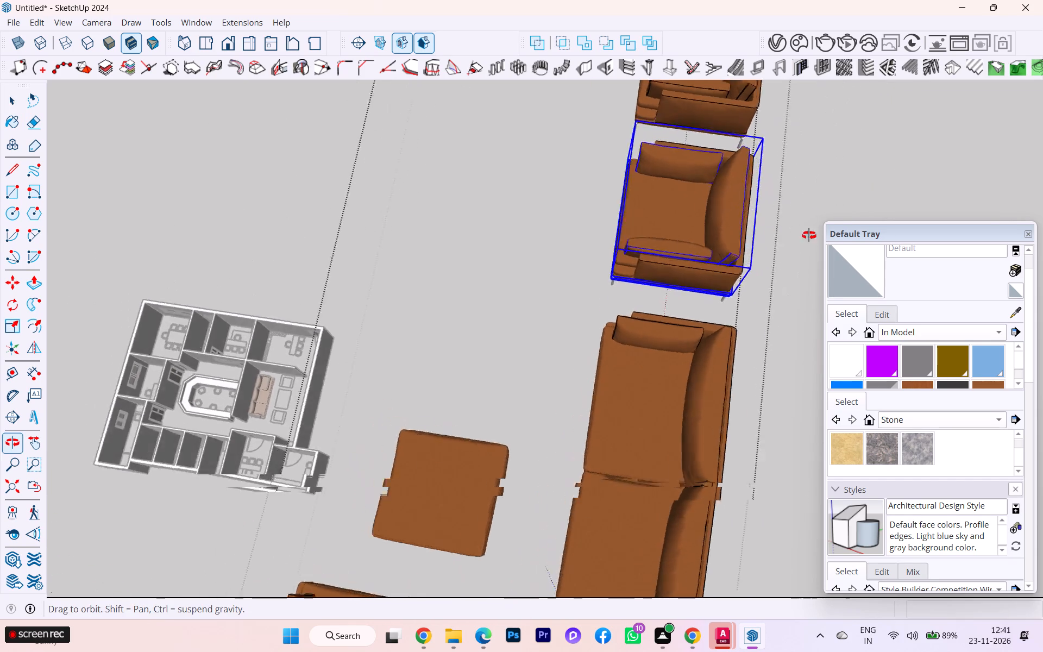
middle_click_drag(809, 235, 989, 203)
middle_click_drag(516, 203, 837, 143)
scroll(451, 203, "up", 5)
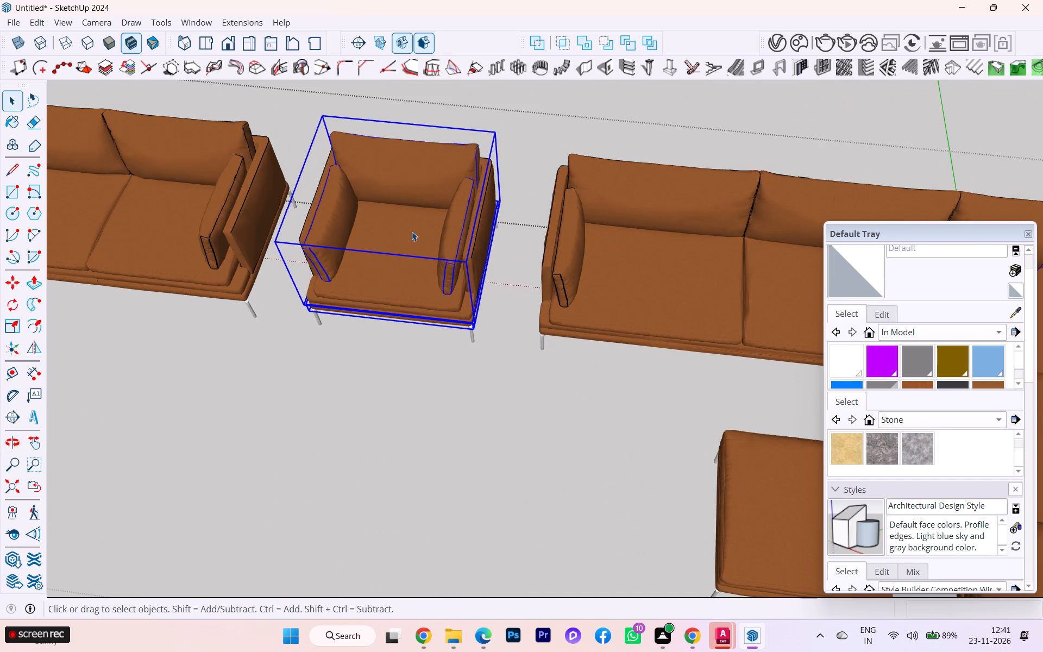
right_click(399, 247)
left_click(439, 141)
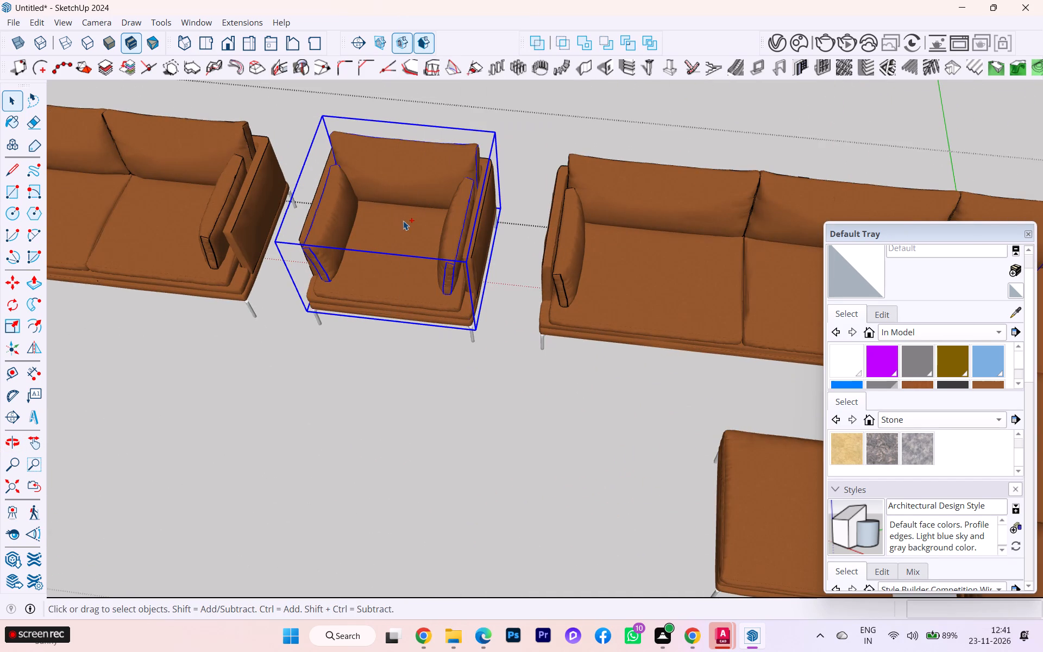
Copy the grouped single armchair and leave the source sofa set's nested group editing.
key("ctrl+c")
scroll(350, 174, "down", 4)
scroll(343, 174, "up", 1)
scroll(342, 174, "down", 1)
scroll(342, 174, "up", 1)
scroll(341, 174, "down", 5)
scroll(249, 70, "down", 10)
scroll(286, 152, "up", 4)
scroll(291, 154, "down", 4)
scroll(454, 234, "up", 3)
scroll(454, 234, "down", 3)
scroll(455, 234, "up", 1)
scroll(456, 234, "down", 1)
scroll(456, 234, "up", 1)
scroll(456, 234, "down", 2)
scroll(456, 234, "up", 1)
scroll(456, 234, "down", 1)
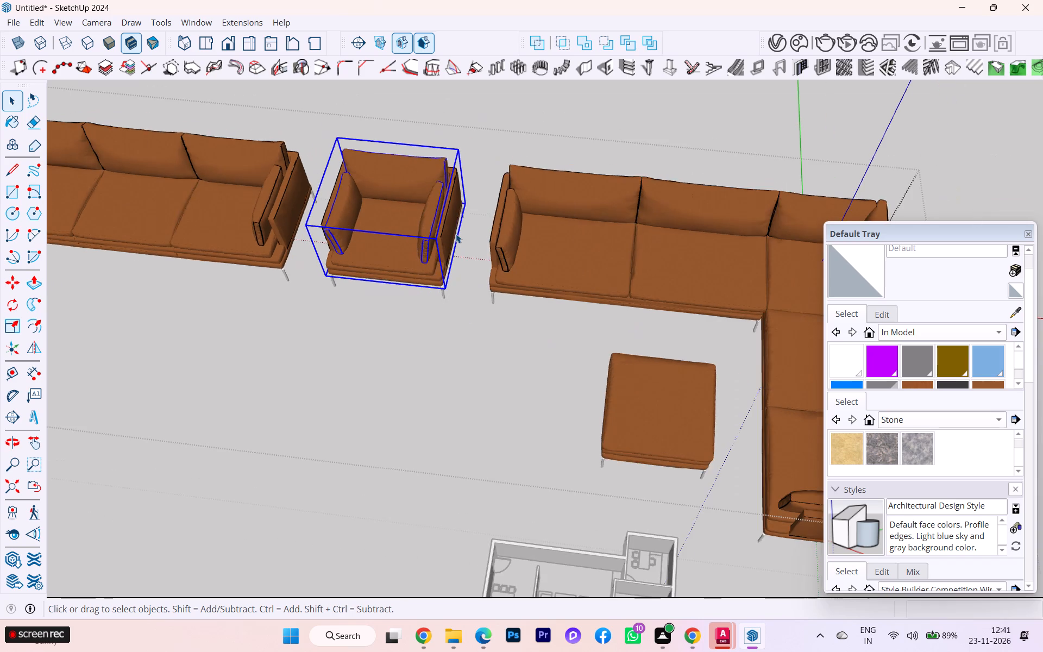
scroll(281, 228, "down", 2)
scroll(281, 228, "up", 4)
scroll(281, 228, "down", 3)
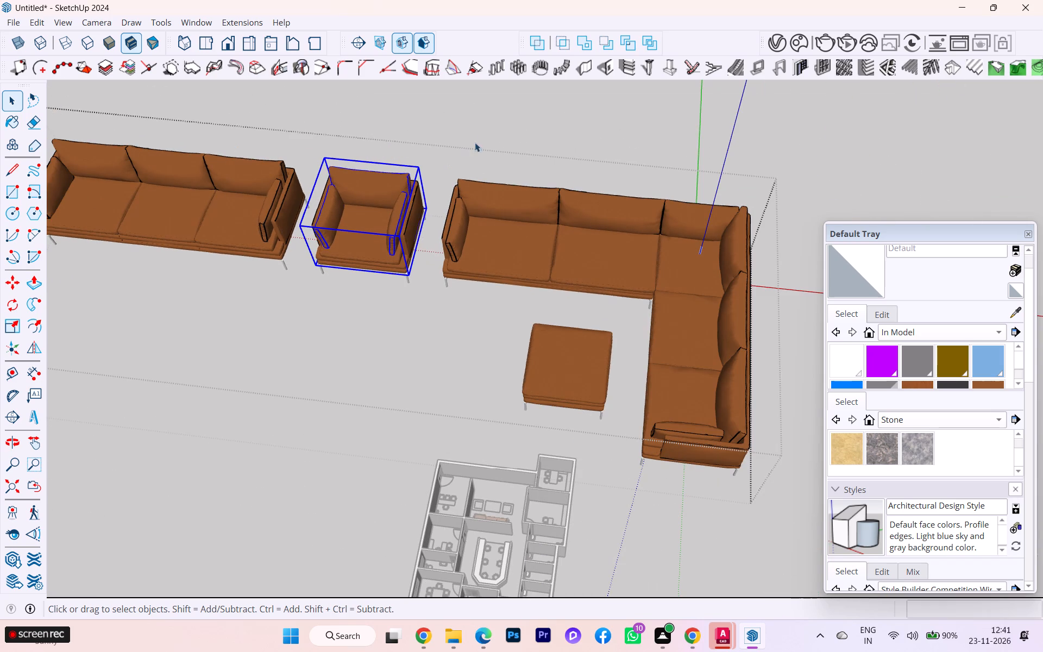
left_click(486, 126)
scroll(466, 149, "down", 3)
scroll(453, 165, "up", 2)
scroll(450, 169, "down", 1)
left_click(683, 480)
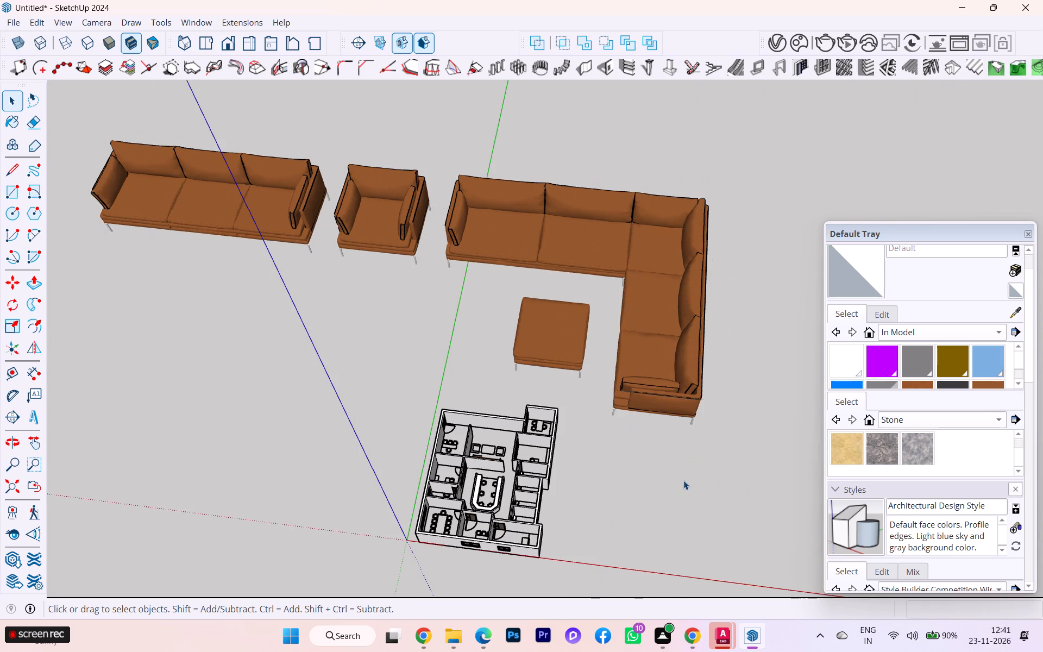
Paste the armchair group into the building model at the waiting area's seat outline beside the partition wall.
key("ctrl+c")
left_click(518, 564, "ctrl")
left_click_drag(527, 559, 544, 528, "ctrl")
left_click_drag(544, 528, 543, 523, "ctrl")
right_click(464, 449, "ctrl")
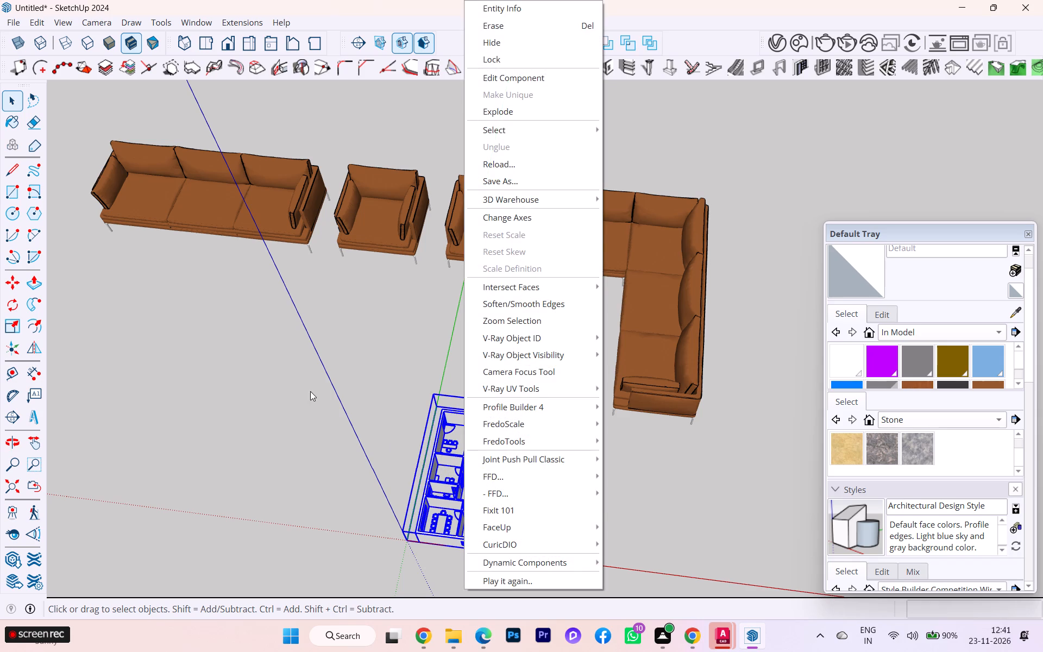
left_click(310, 391)
key("ctrl+v")
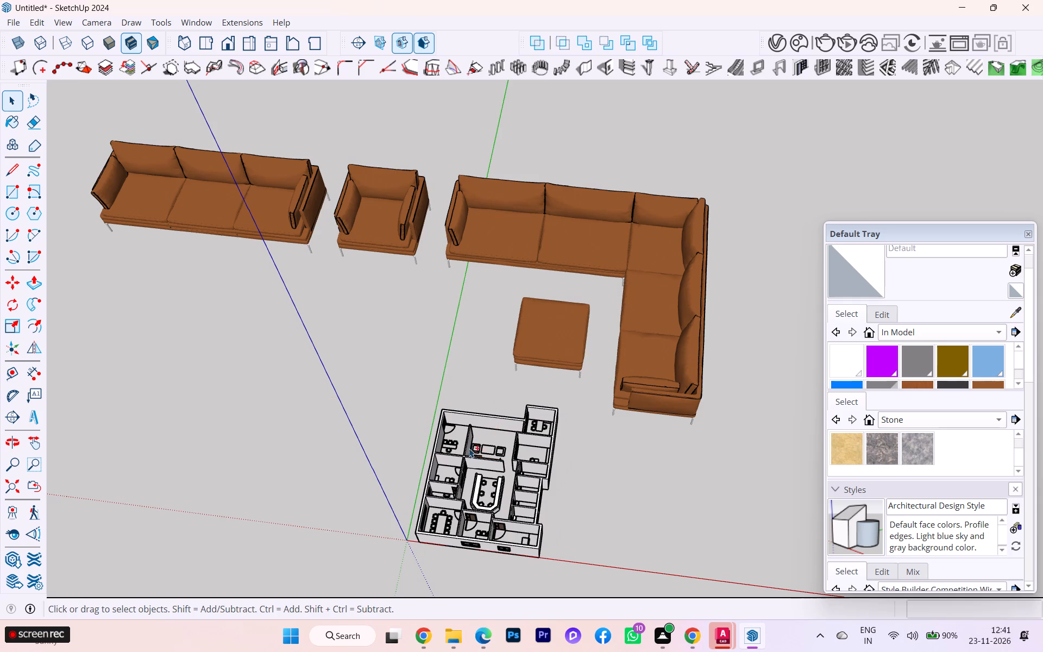
scroll(466, 453, "up", 7)
scroll(492, 443, "down", 1)
scroll(492, 443, "up", 3)
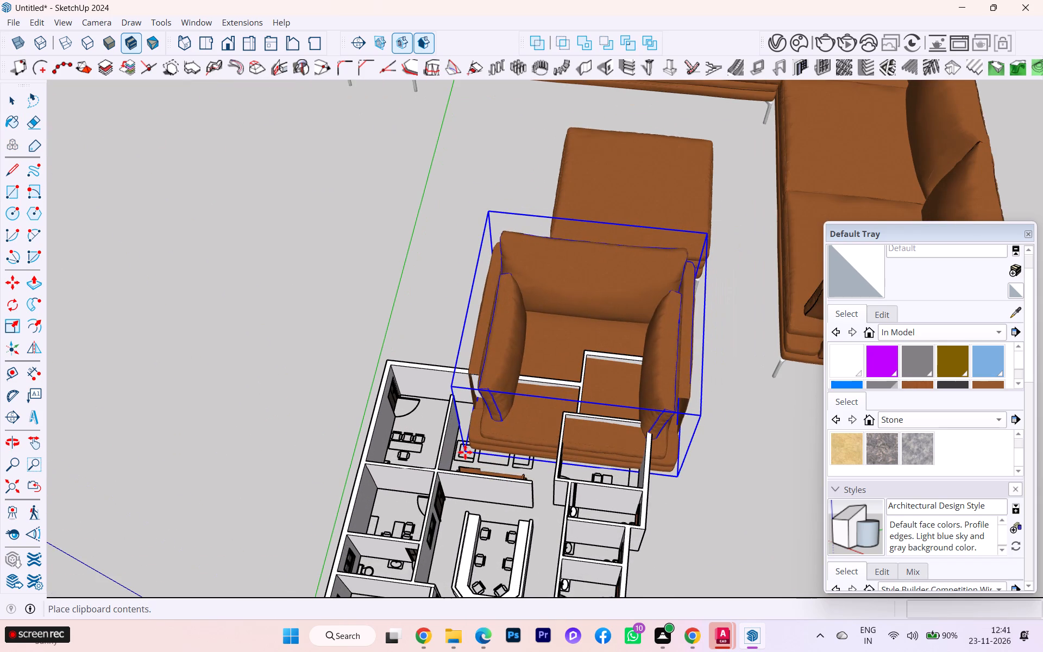
left_click(465, 452)
Scale the oversized pasted armchair down uniformly to roughly the size of the waiting area's seat outline.
scroll(494, 454, "down", 1)
middle_click_drag(505, 451, 705, 443)
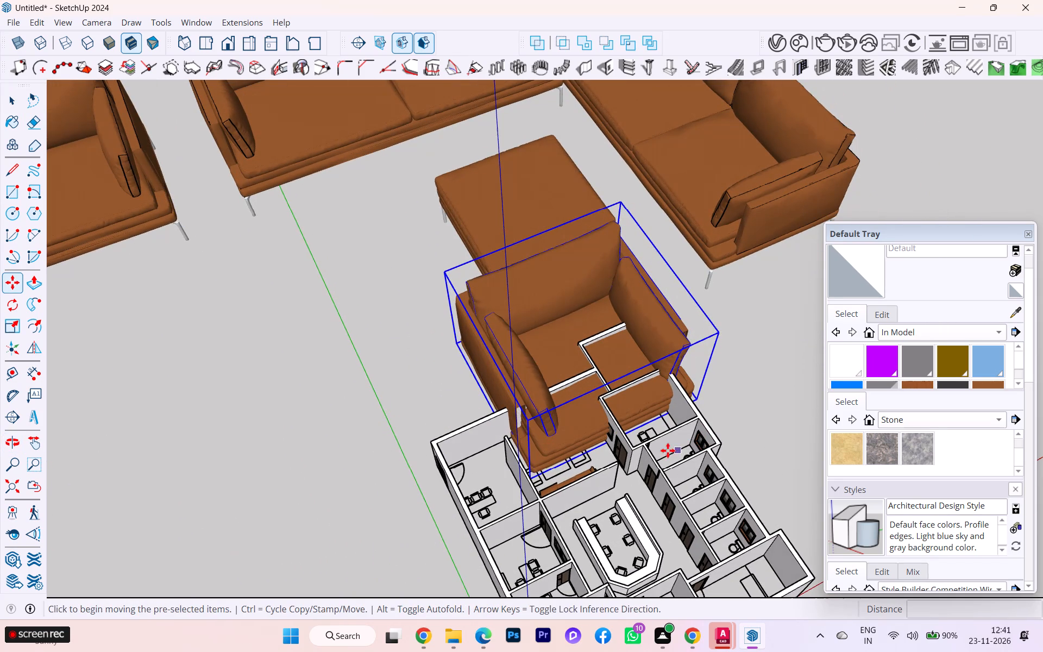
key("s")
left_click_drag(622, 200, 620, 245)
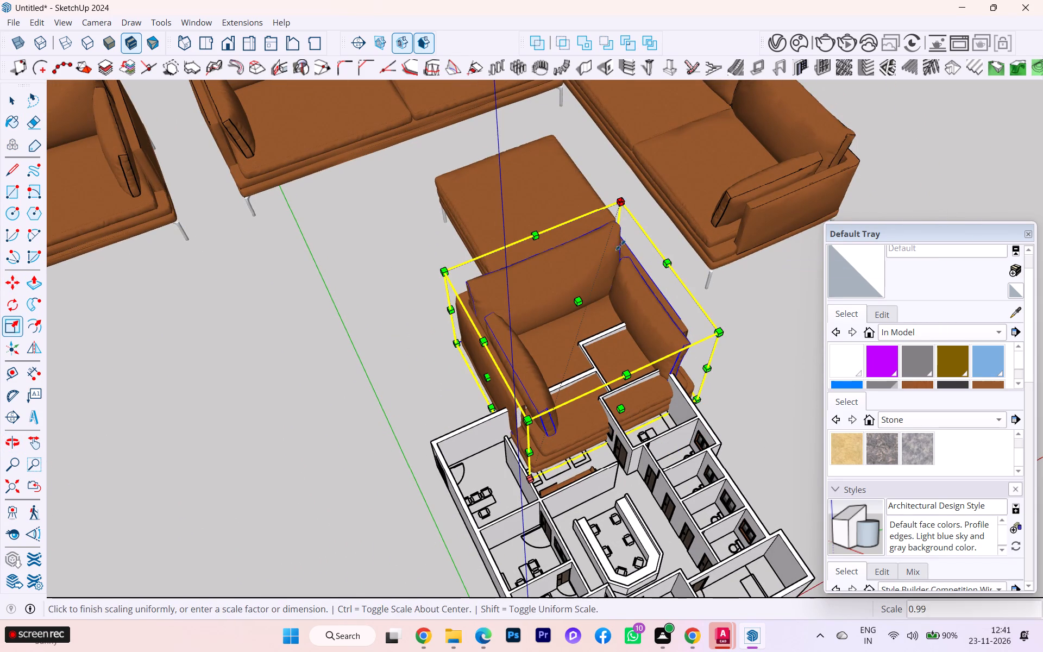
left_click_drag(620, 245, 599, 469)
Move the scaled armchair about 1' 3 1/2" toward the seat outline beside the partition wall.
scroll(542, 453, "up", 5)
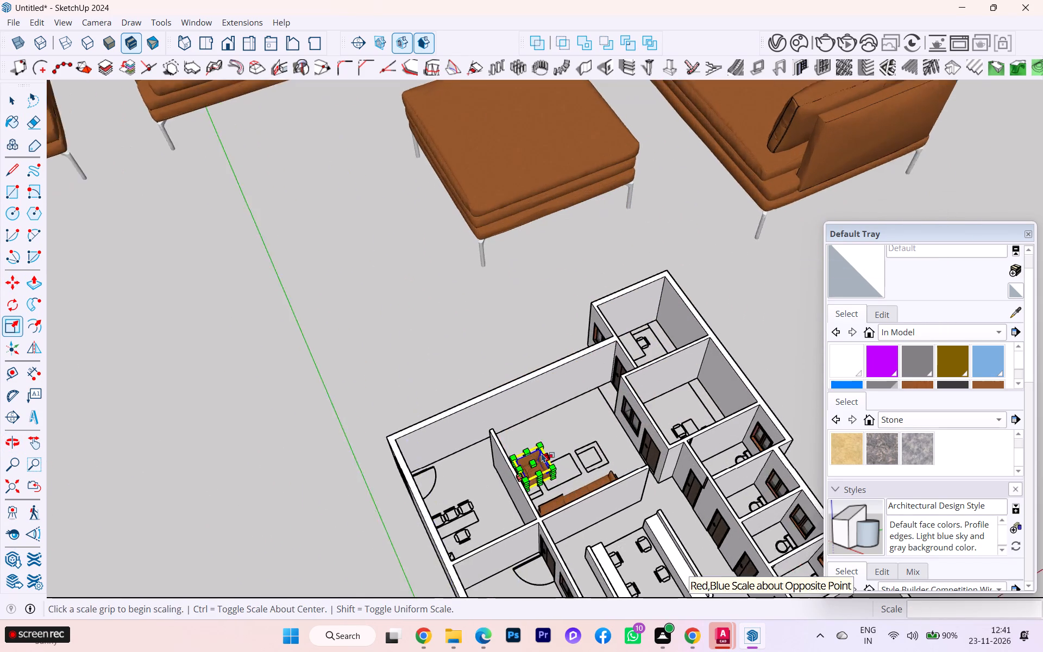
scroll(542, 453, "up", 3)
scroll(542, 453, "down", 2)
scroll(542, 453, "up", 5)
scroll(552, 458, "down", 1)
scroll(552, 459, "up", 1)
scroll(552, 459, "down", 2)
scroll(552, 459, "up", 3)
scroll(573, 466, "down", 1)
middle_click_drag(553, 481, 366, 507)
scroll(460, 435, "up", 3)
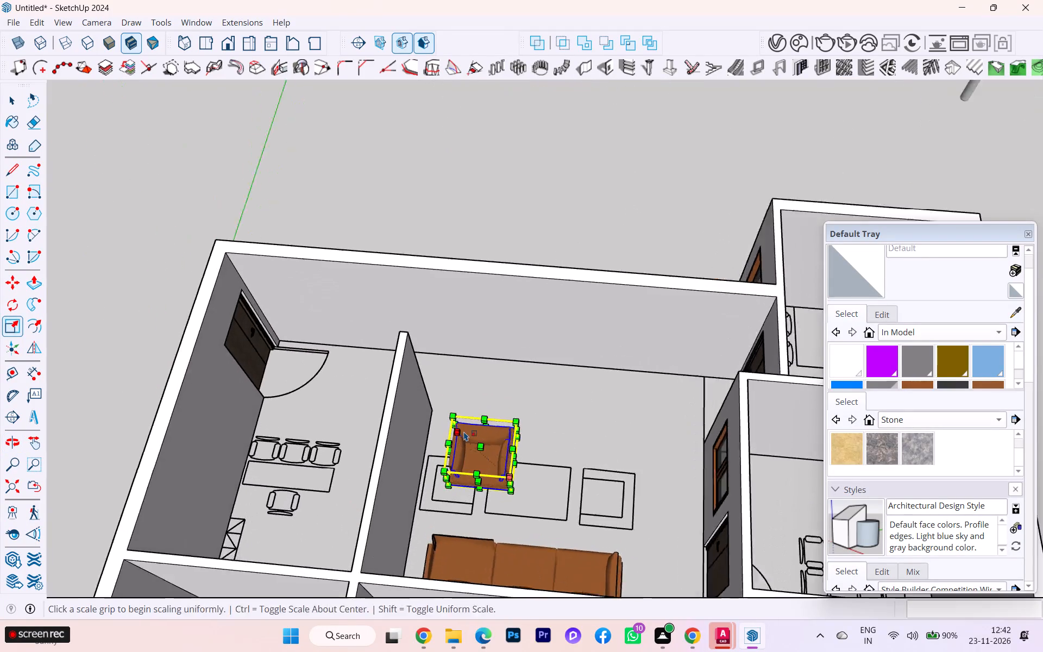
scroll(464, 431, "up", 5)
middle_click_drag(520, 442, 338, 338)
scroll(411, 447, "up", 6)
scroll(461, 530, "down", 1)
scroll(469, 545, "up", 2)
key("m")
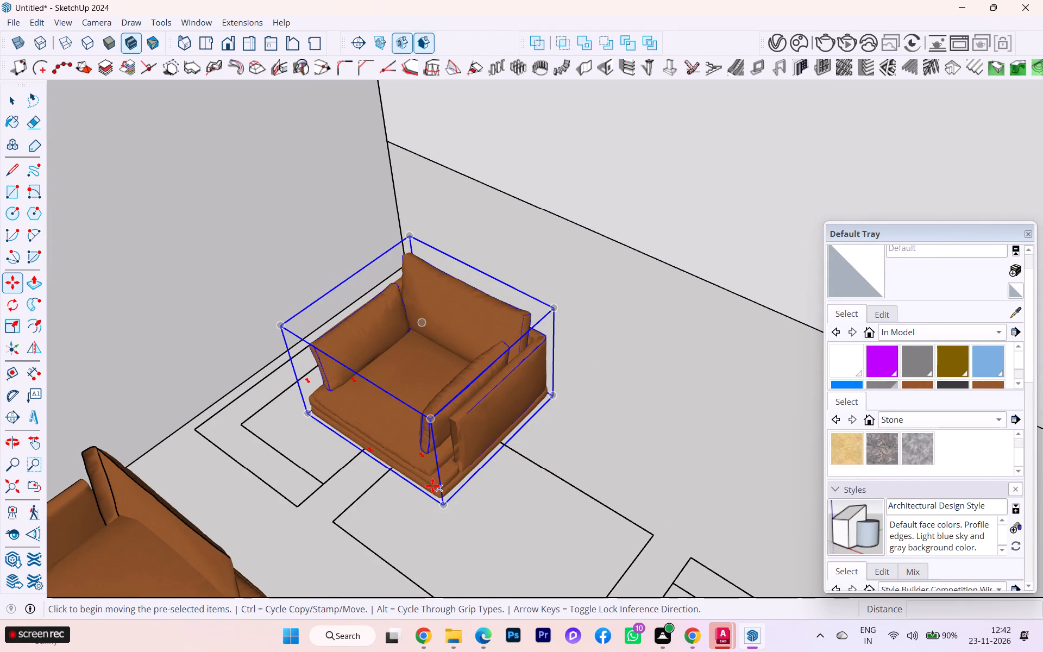
left_click(437, 500)
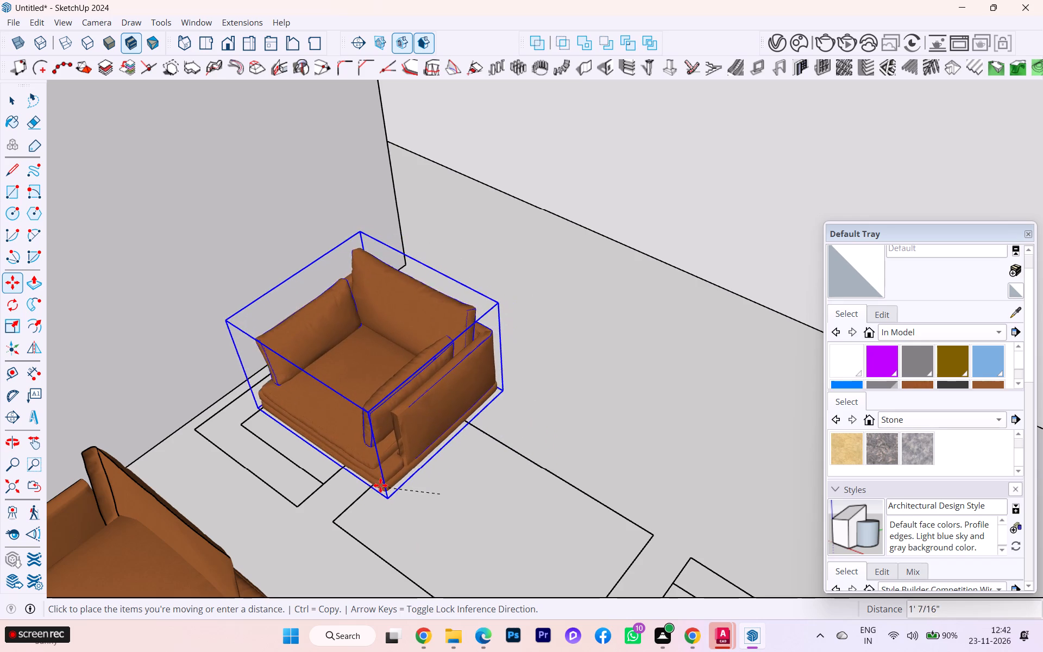
left_click(368, 494)
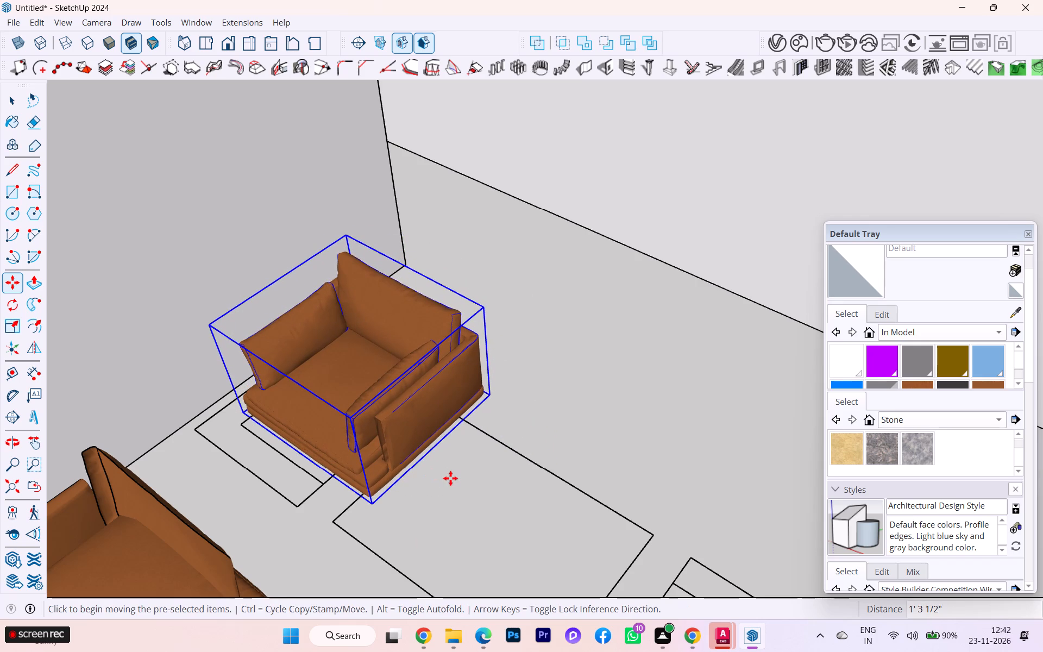
Rotate the armchair 90 degrees on the floor plane so it faces the centre table outline.
key("q")
left_click(431, 472)
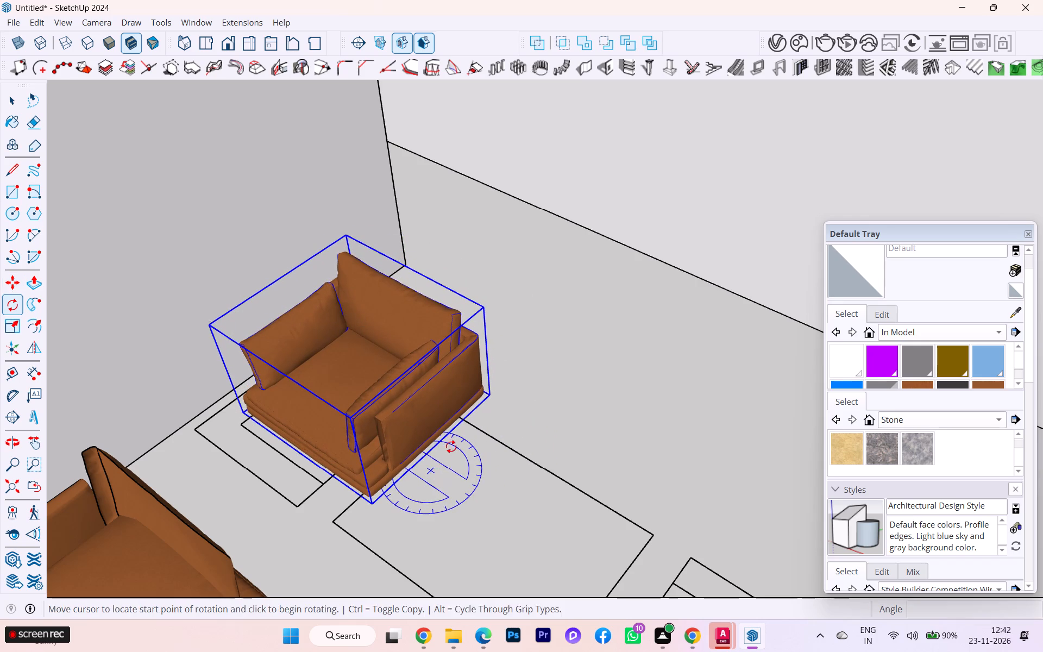
left_click(454, 444)
type("90")
key("Return")
Move the rotated armchair onto the seat outline beside the partition wall, aligning its front corner and nudging it about 1 7/16".
key("m")
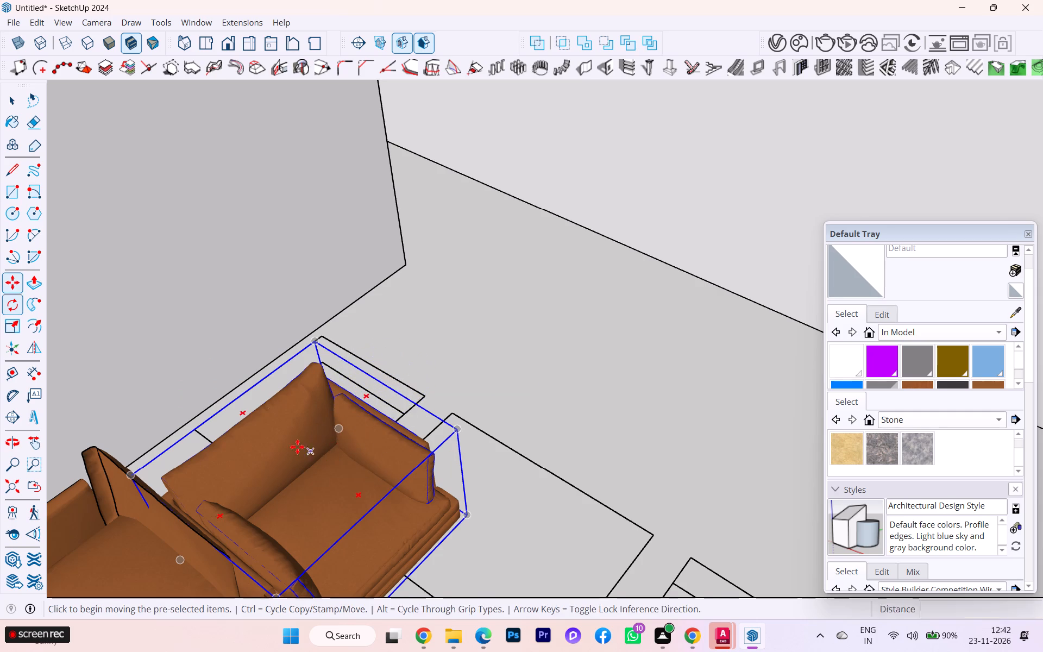
scroll(216, 352, "down", 2)
left_click(316, 573)
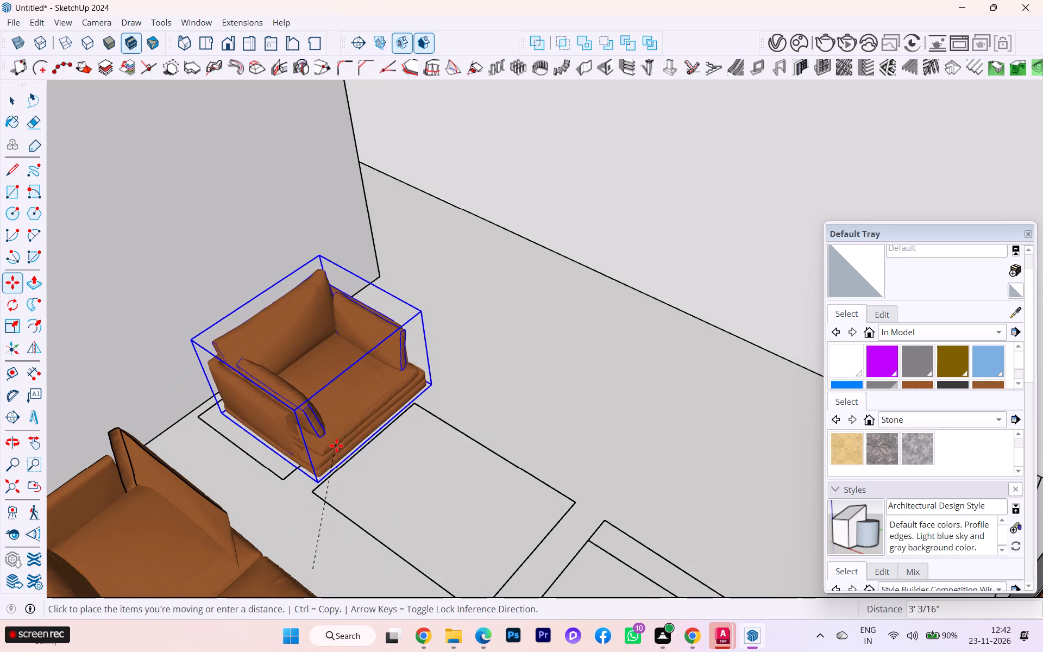
left_click(336, 446)
scroll(316, 470, "up", 1)
scroll(316, 470, "down", 2)
scroll(316, 470, "up", 2)
left_click(320, 486)
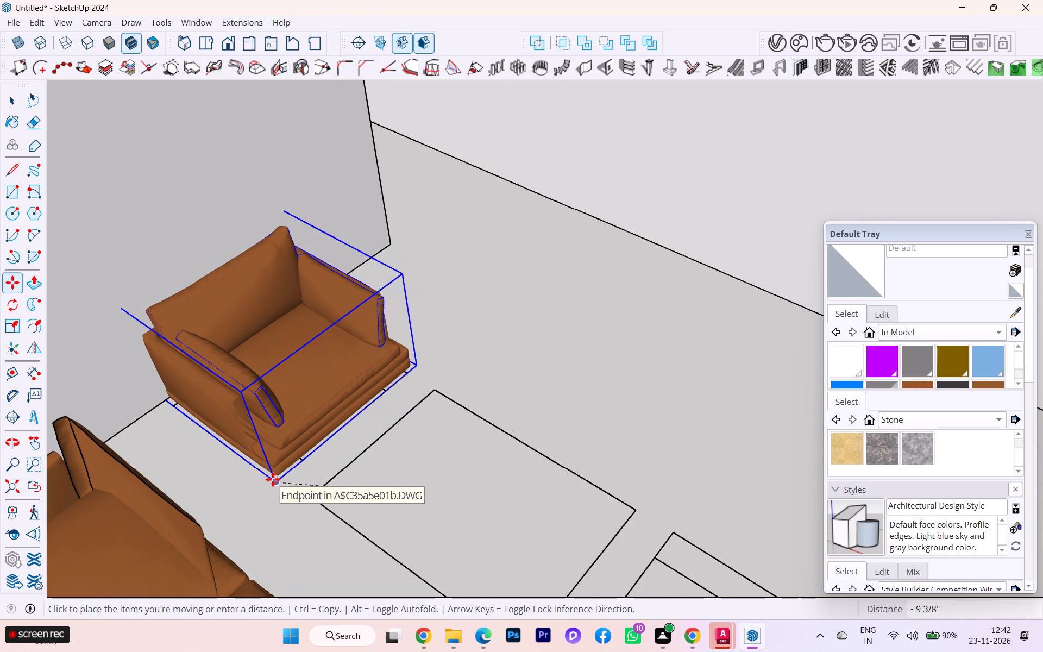
left_click(273, 479)
scroll(305, 476, "down", 1)
middle_click_drag(313, 479, 433, 488)
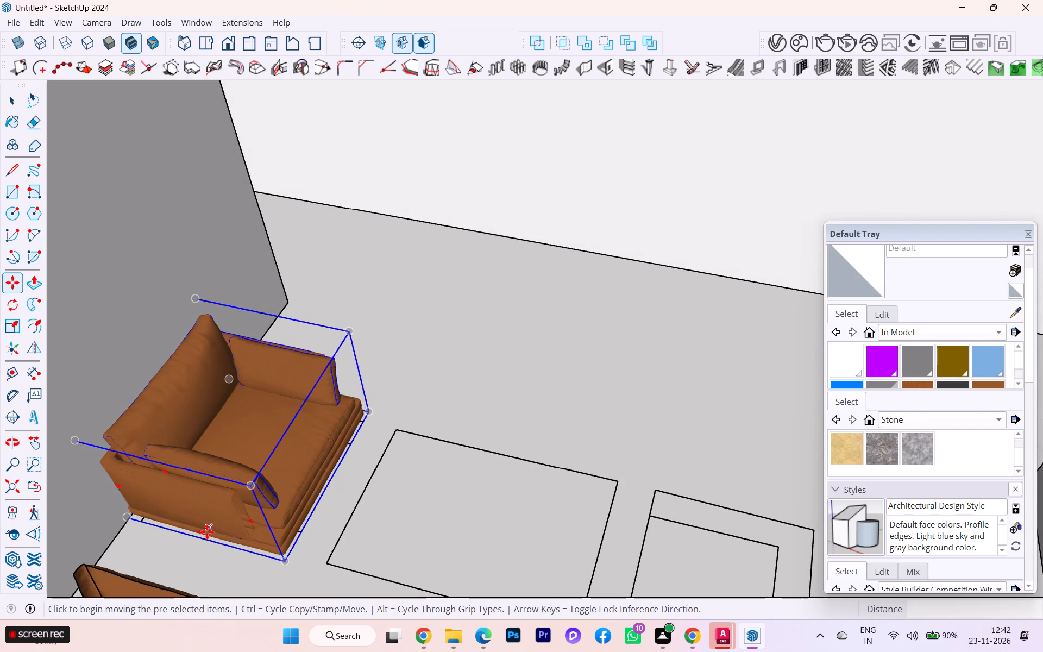
left_click(305, 525)
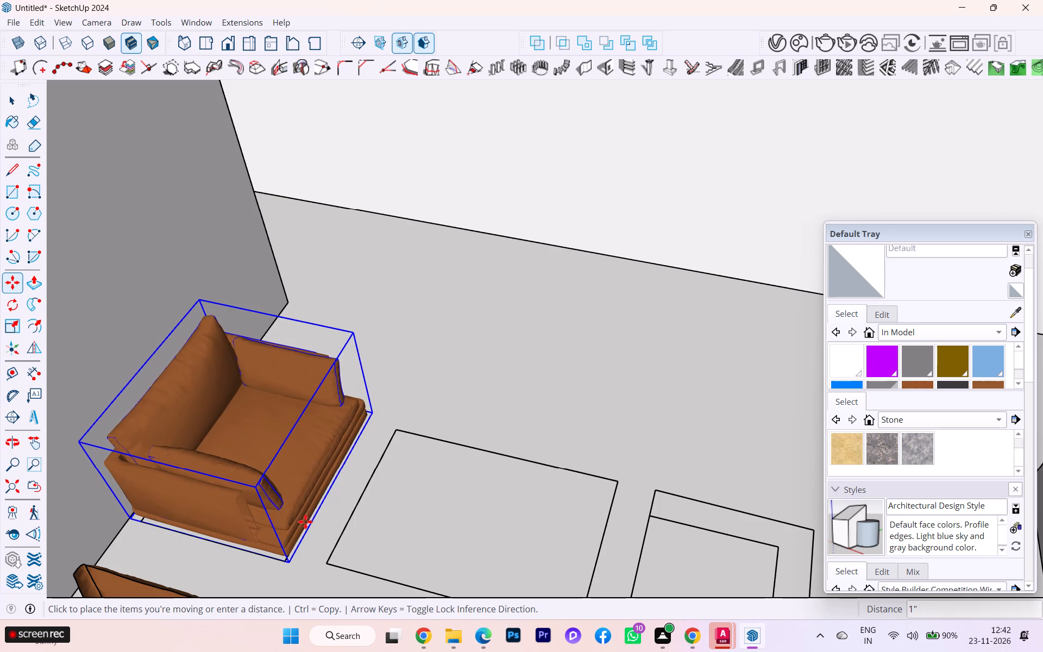
left_click(307, 521)
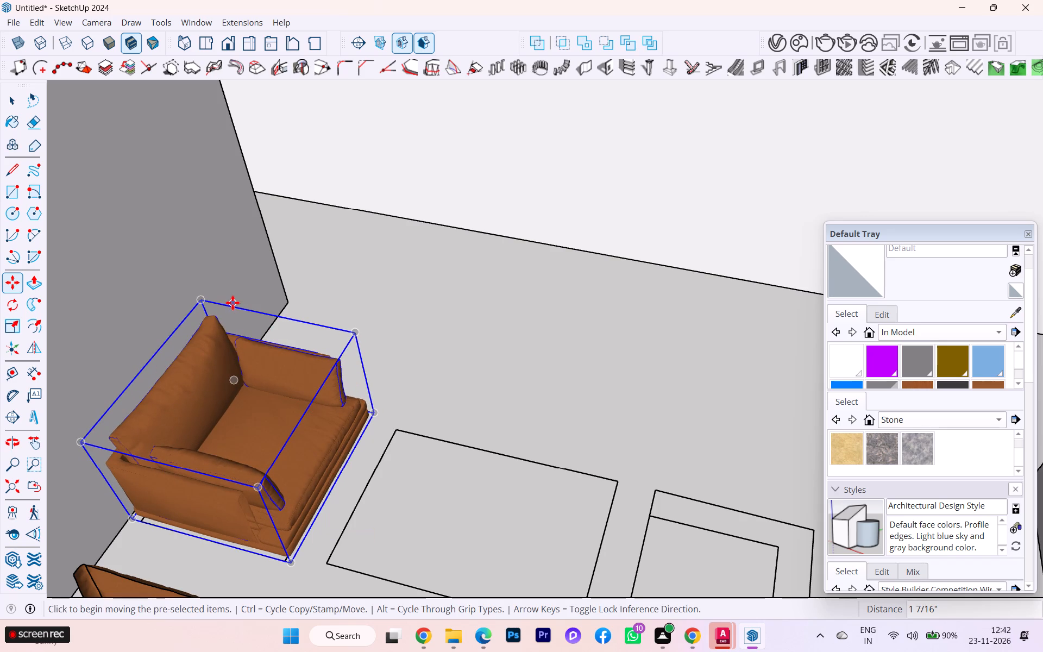
Scale the placed armchair uniformly by about 0.97 to fit its seat outline.
key("s")
left_click(201, 302)
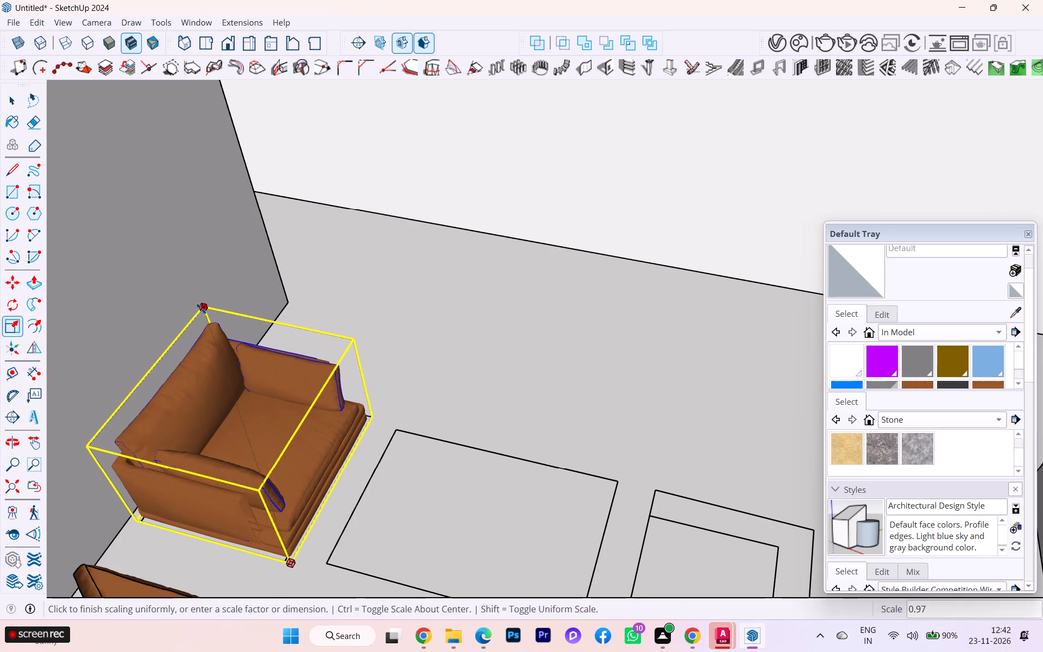
left_click(201, 309)
Flip a mirrored copy of the armchair across the centre table outline, with the mirror plane offset about 4' 8 5/8".
scroll(406, 337, "down", 2)
scroll(450, 349, "down", 4)
scroll(450, 353, "up", 1)
scroll(447, 372, "down", 1)
middle_click_drag(454, 373, 538, 397)
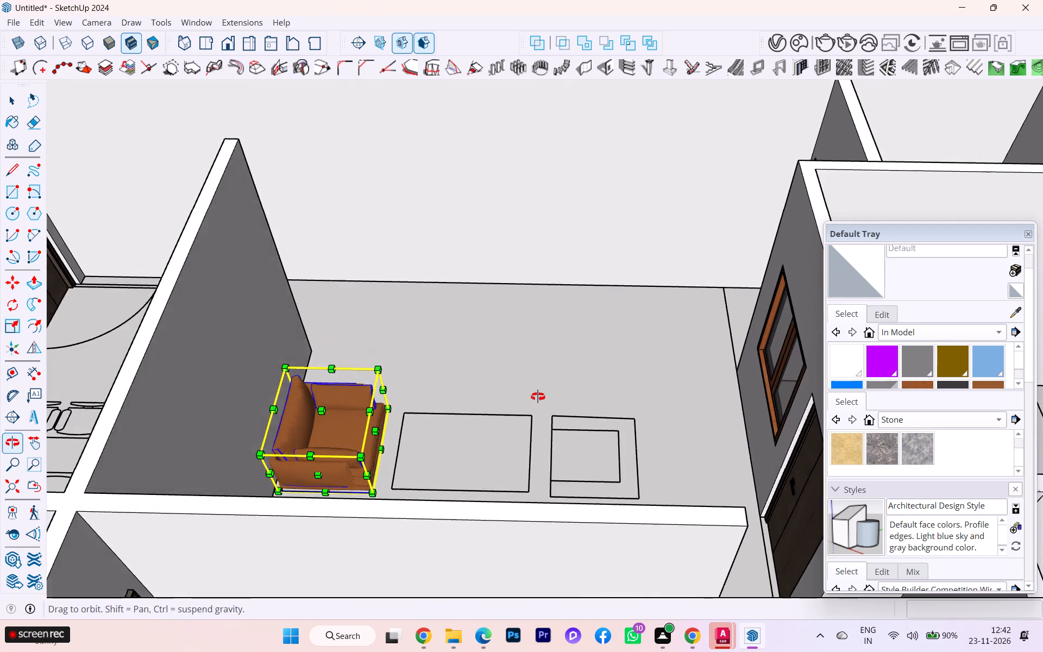
middle_click_drag(538, 397, 550, 398)
left_click(11, 99)
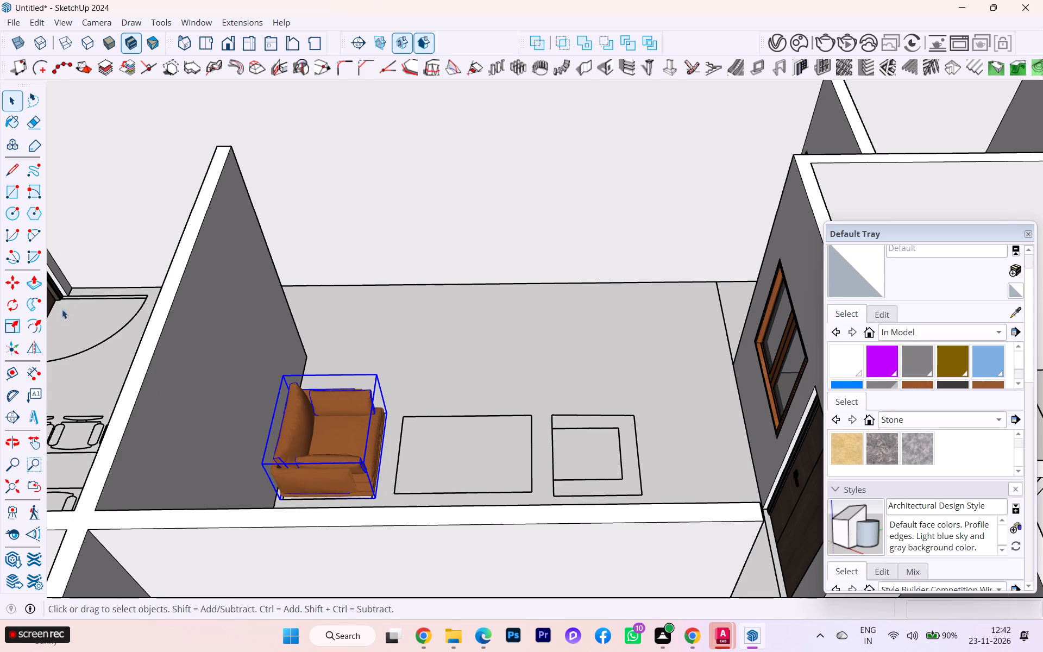
left_click(39, 350)
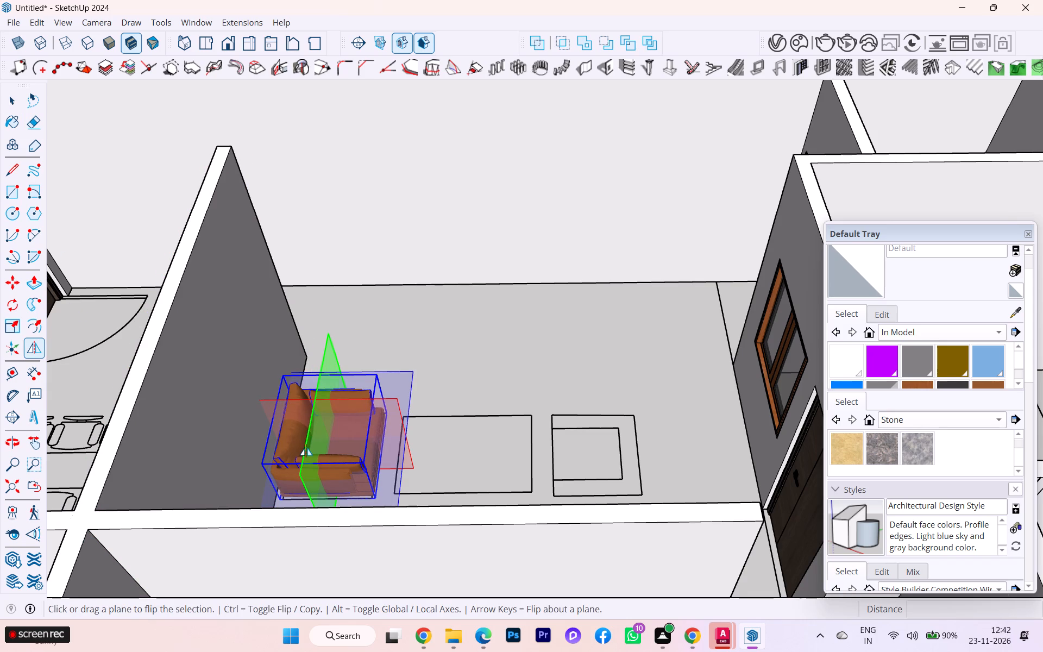
left_click_drag(309, 445, 459, 459)
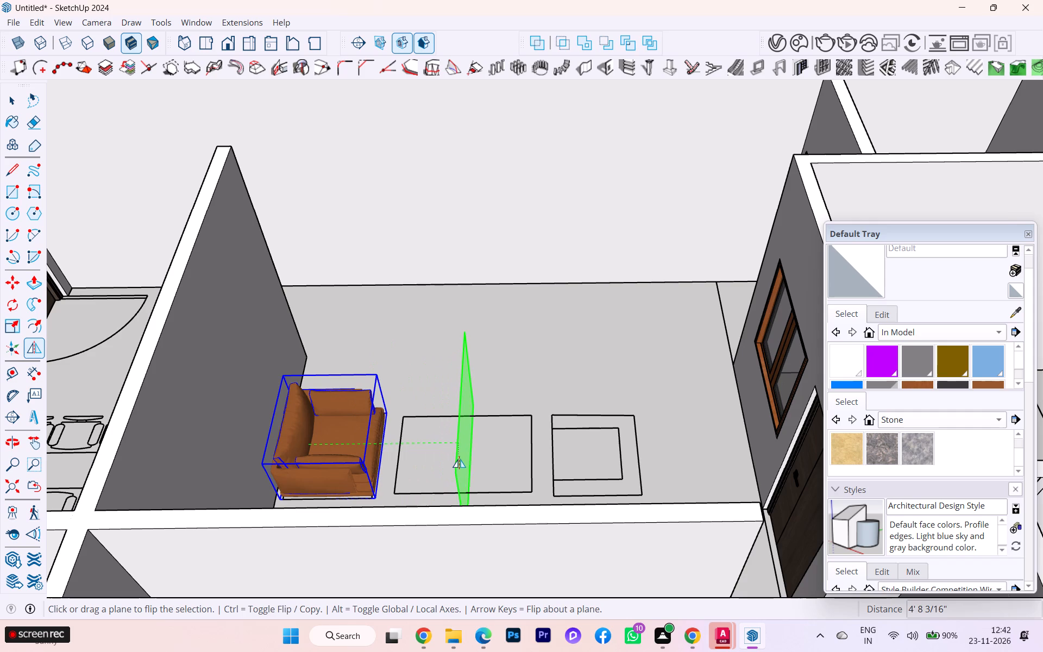
left_click_drag(459, 459, 460, 459)
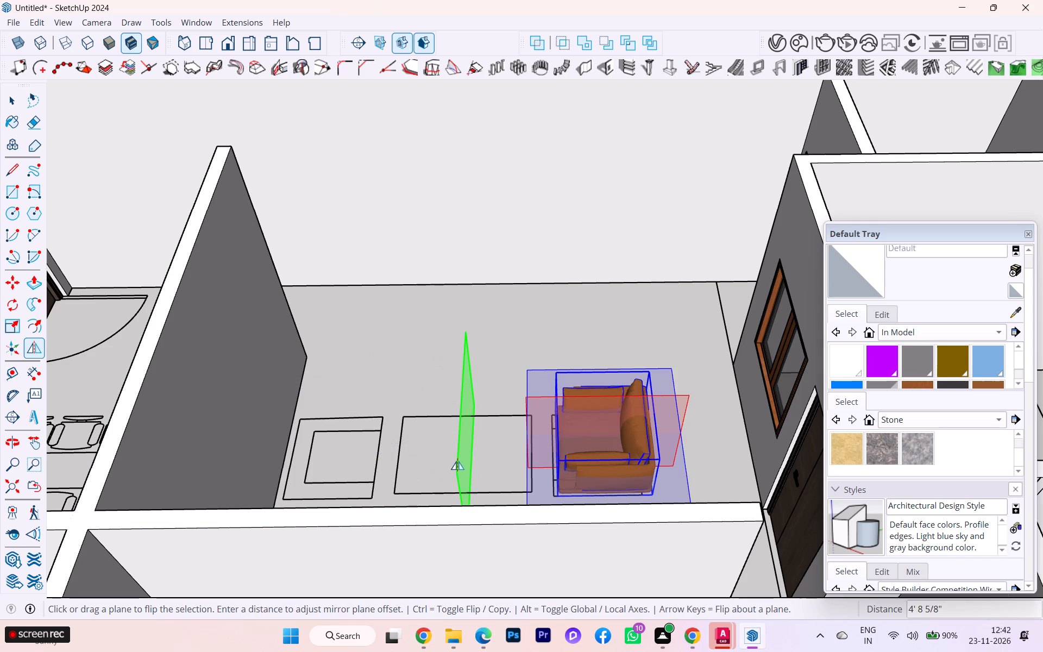
scroll(467, 466, "up", 3)
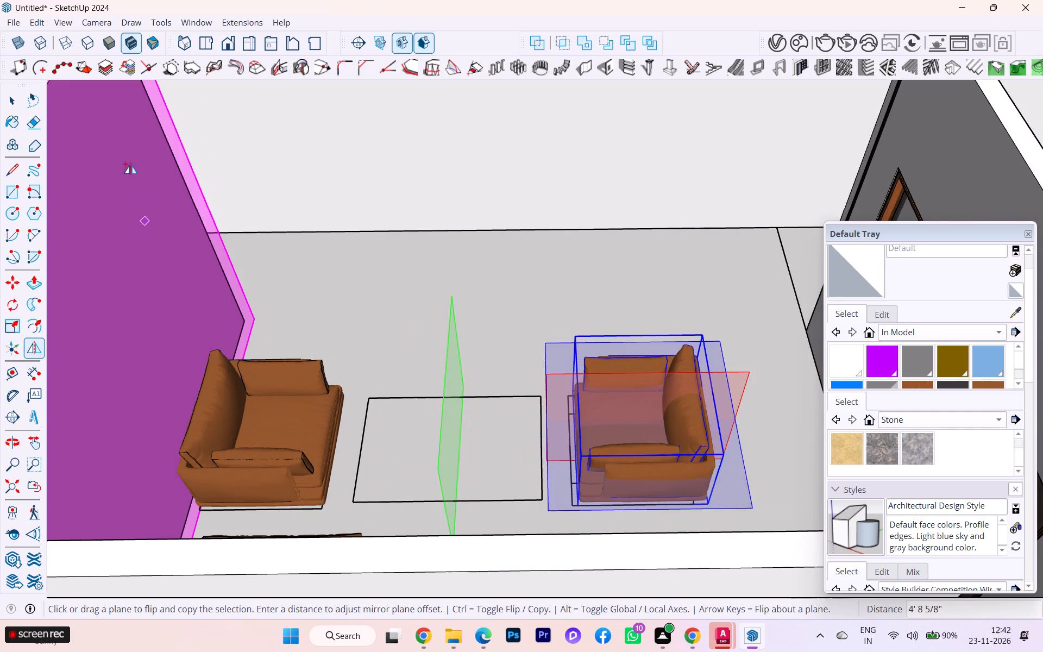
left_click(10, 101)
scroll(381, 333, "down", 5)
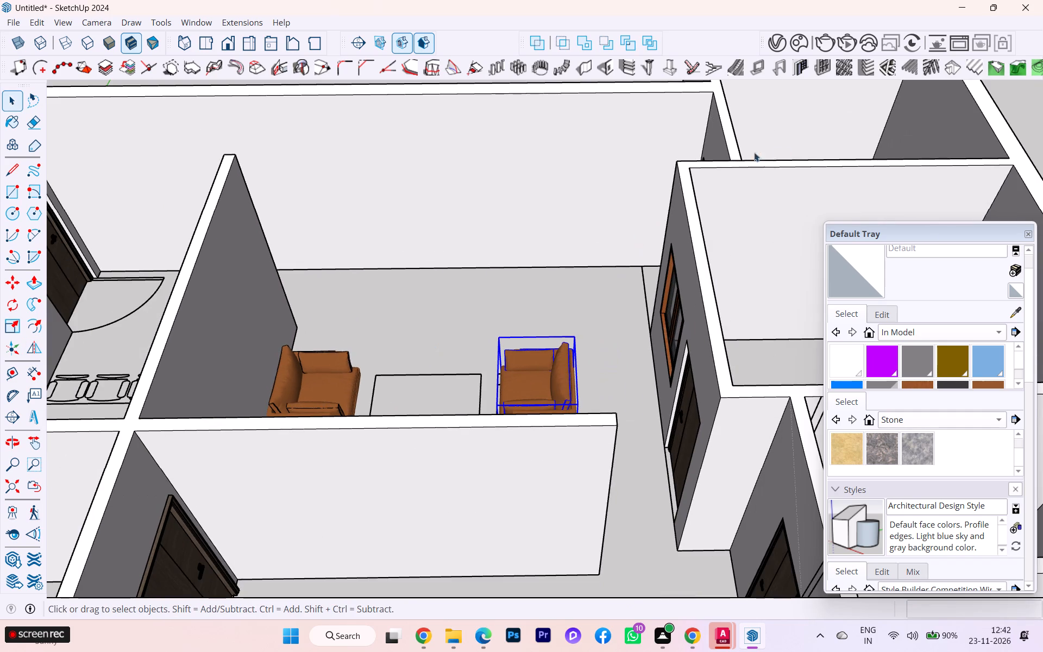
left_click(1020, 102)
Move the mirrored armchair about 1 11/16" to align its corner with the opposite seat outline.
scroll(553, 371, "up", 1)
scroll(549, 371, "down", 1)
scroll(549, 372, "up", 2)
scroll(512, 384, "down", 1)
middle_click_drag(514, 400, 531, 425)
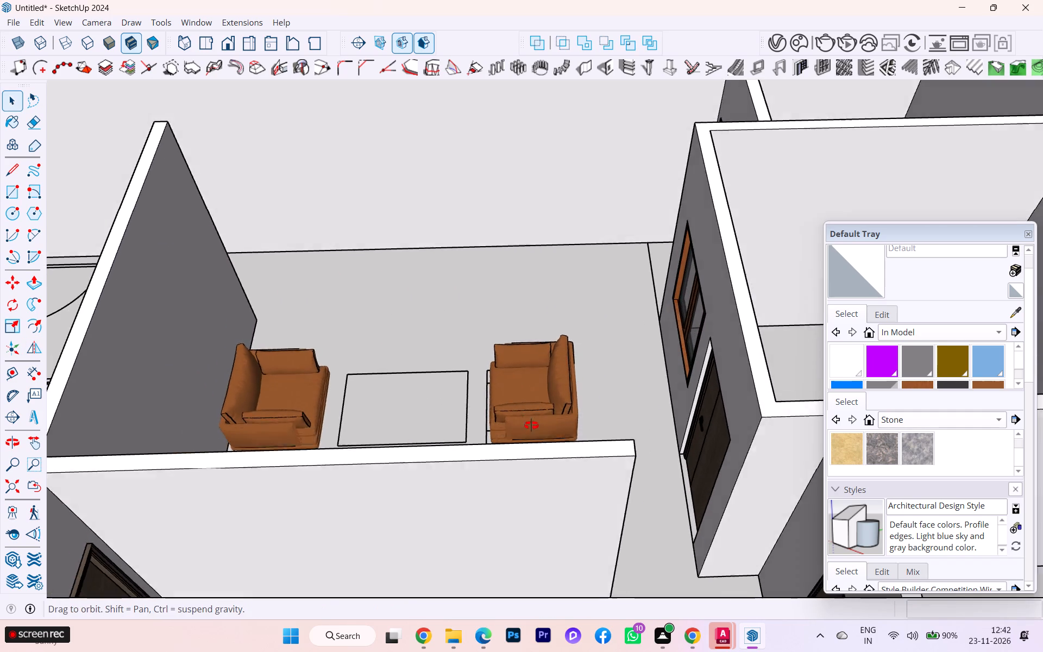
middle_click_drag(531, 425, 561, 452)
scroll(539, 441, "up", 5)
left_click(510, 424)
key("m")
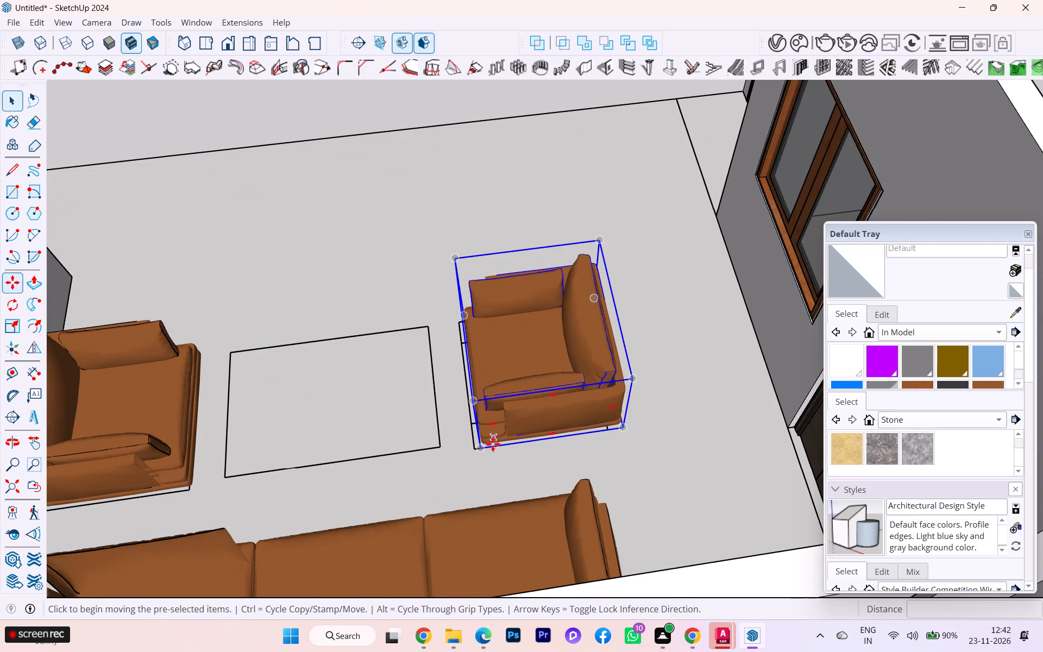
left_click(485, 452)
left_click(471, 453)
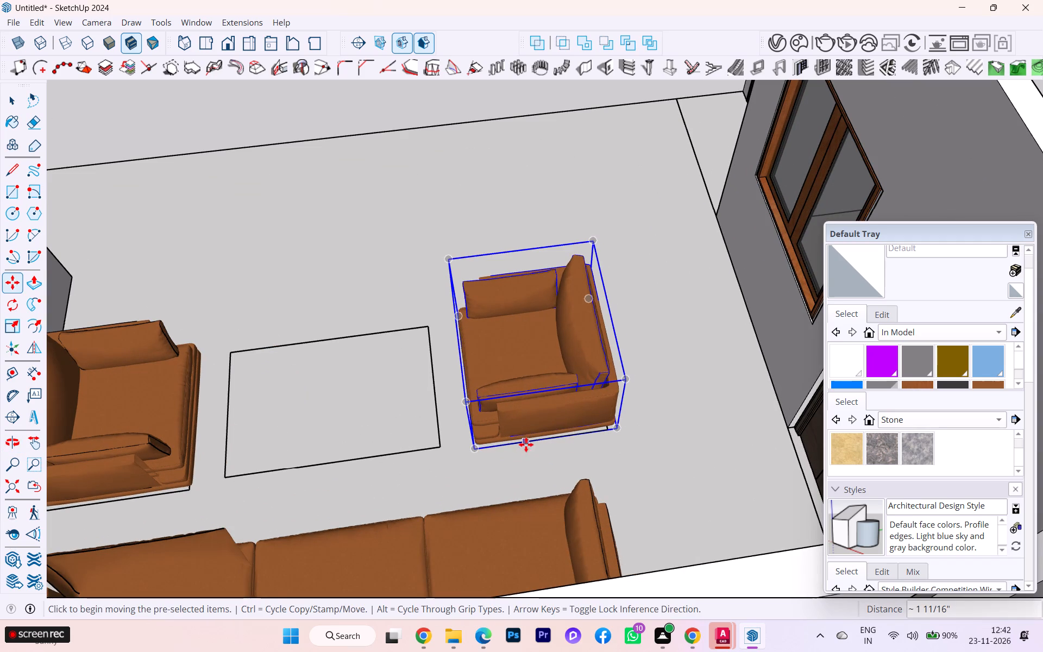
scroll(567, 414, "down", 17)
scroll(583, 431, "up", 1)
scroll(579, 433, "down", 1)
scroll(456, 444, "down", 2)
scroll(405, 432, "up", 1)
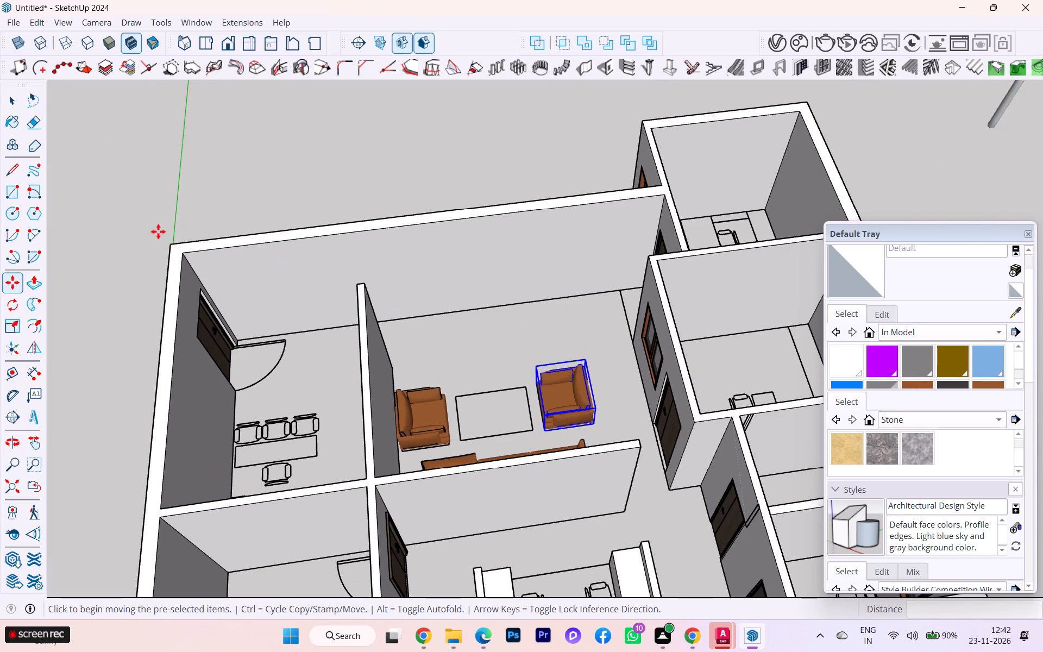
Delete the leftover source sofa set, with its sofas and armchair, standing outside the building.
left_click(12, 103)
left_click(144, 146)
scroll(168, 174, "down", 4)
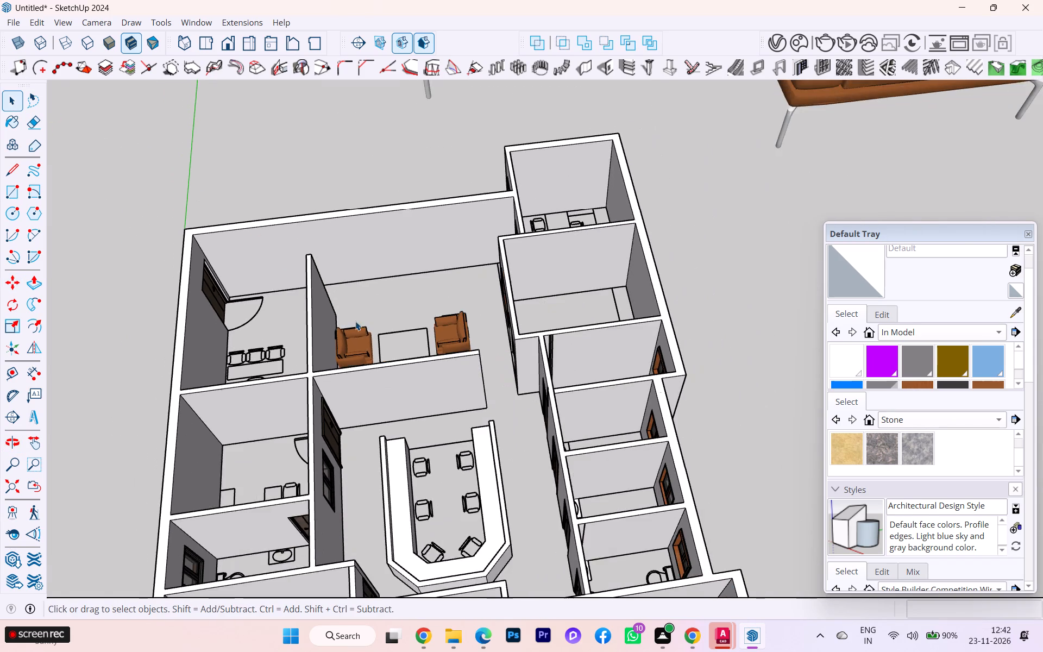
middle_click_drag(359, 330, 425, 464)
scroll(617, 417, "down", 3)
scroll(675, 419, "down", 1)
scroll(676, 419, "up", 2)
scroll(676, 419, "down", 9)
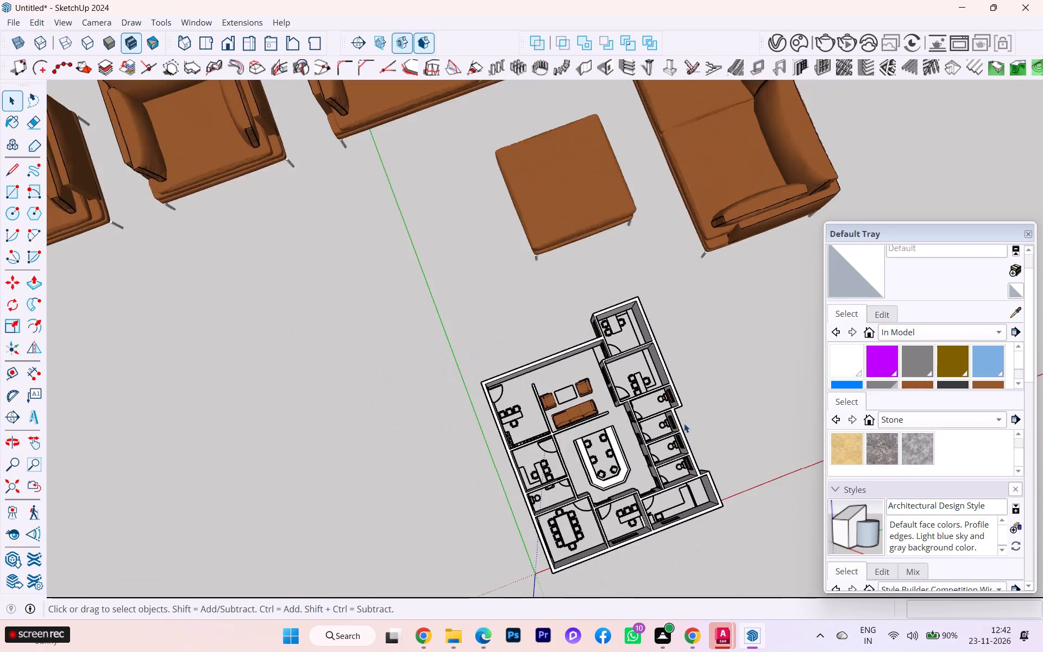
scroll(684, 423, "down", 4)
scroll(638, 180, "up", 3)
middle_click_drag(594, 250, 512, 94)
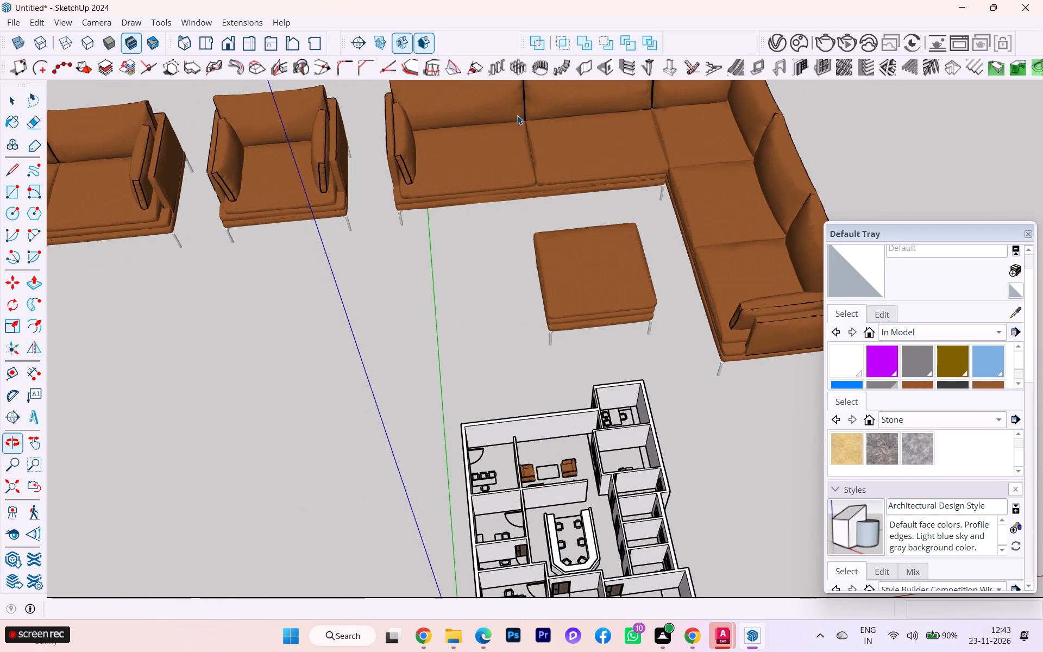
scroll(557, 318, "down", 9)
left_click(567, 229)
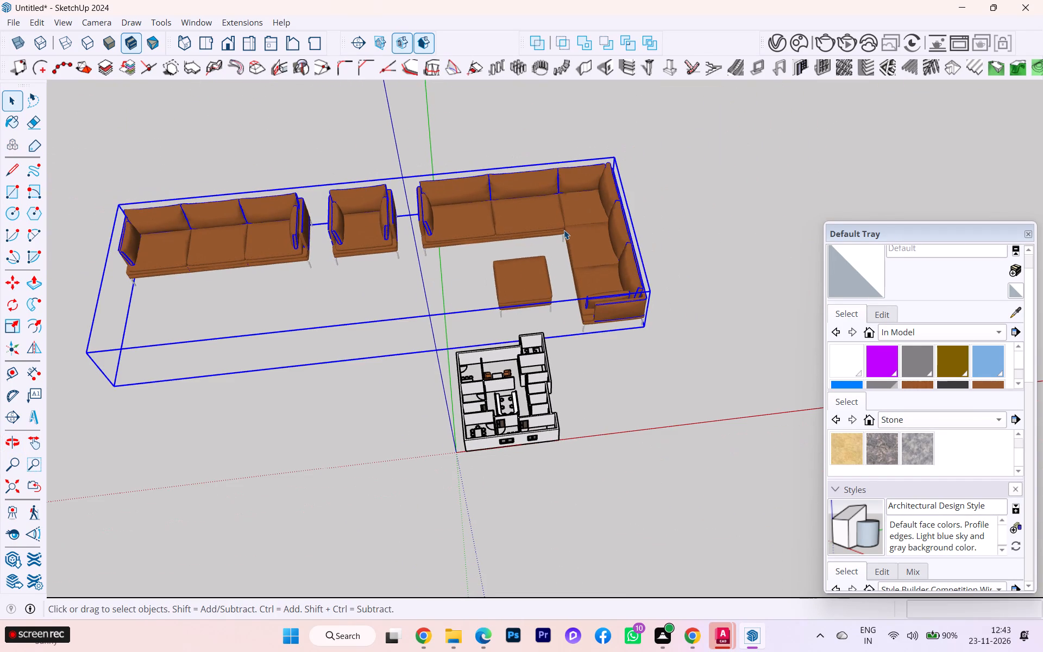
key("Delete")
Draw a rectangle about 4' 8 3/8" by 3' 2 5/16" over the table outline between the two armchairs.
scroll(539, 434, "up", 2)
scroll(511, 371, "down", 1)
scroll(511, 371, "up", 9)
scroll(511, 371, "down", 1)
scroll(511, 371, "up", 5)
scroll(495, 362, "down", 1)
scroll(495, 362, "up", 2)
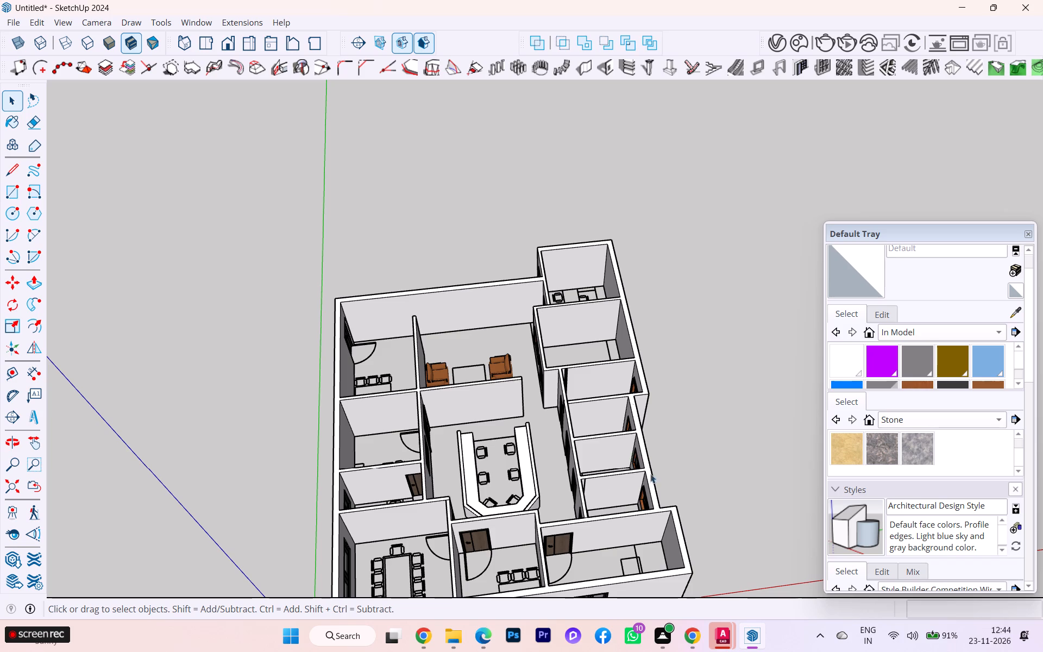
scroll(654, 476, "down", 2)
scroll(498, 389, "up", 4)
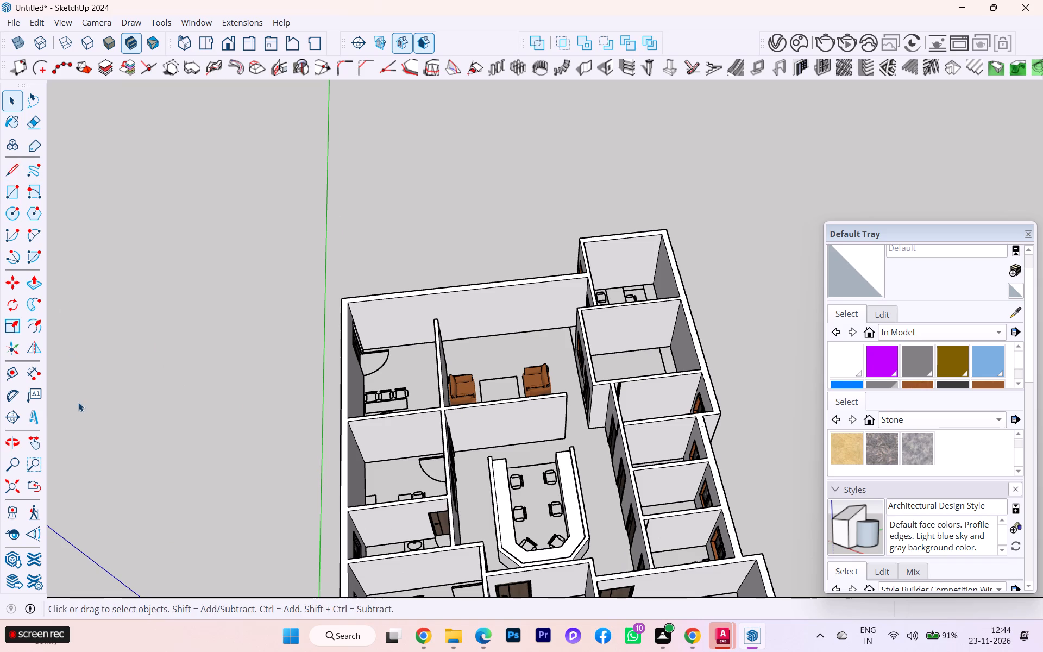
left_click(9, 189)
middle_click_drag(363, 385, 311, 392)
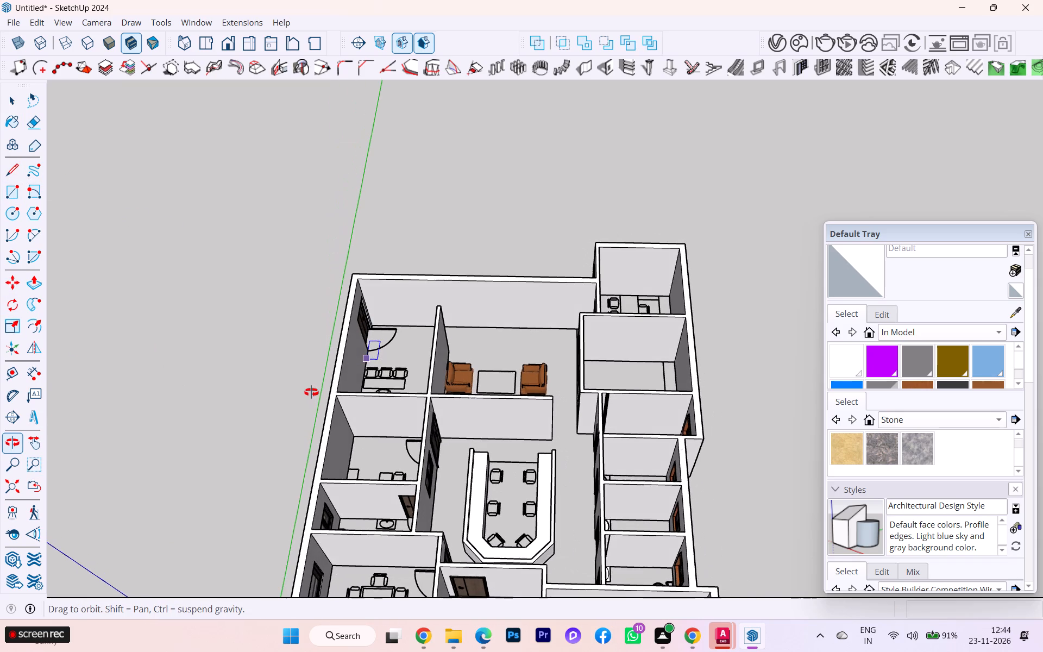
middle_click_drag(311, 392, 328, 418)
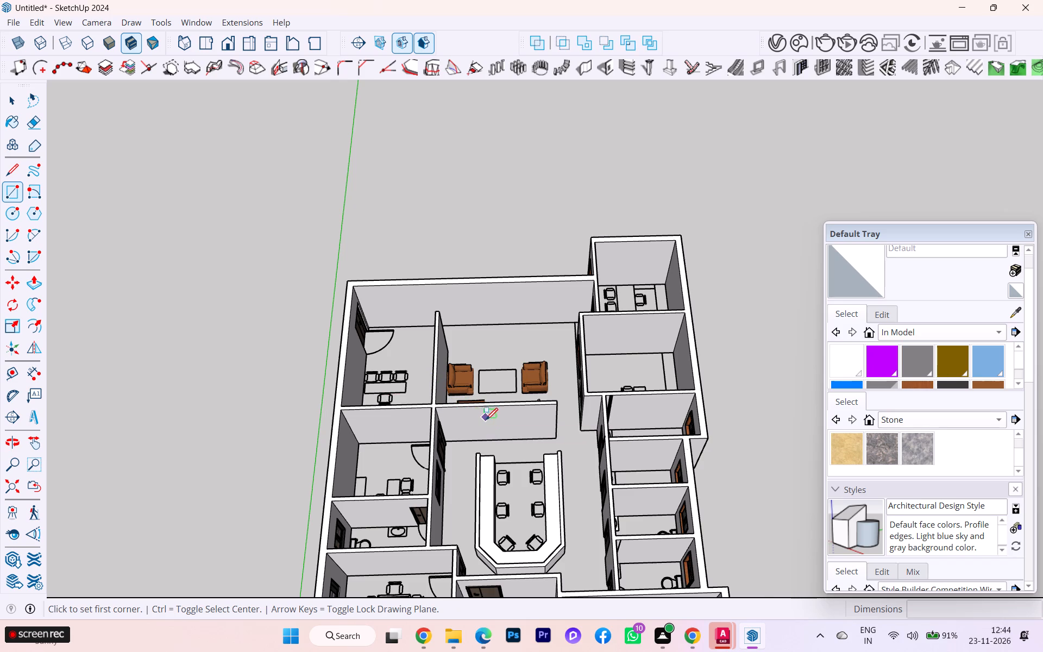
scroll(487, 422, "up", 2)
scroll(489, 369, "up", 1)
scroll(489, 369, "down", 2)
scroll(489, 369, "up", 3)
scroll(488, 368, "down", 1)
scroll(488, 368, "up", 4)
scroll(468, 356, "down", 1)
scroll(468, 356, "up", 2)
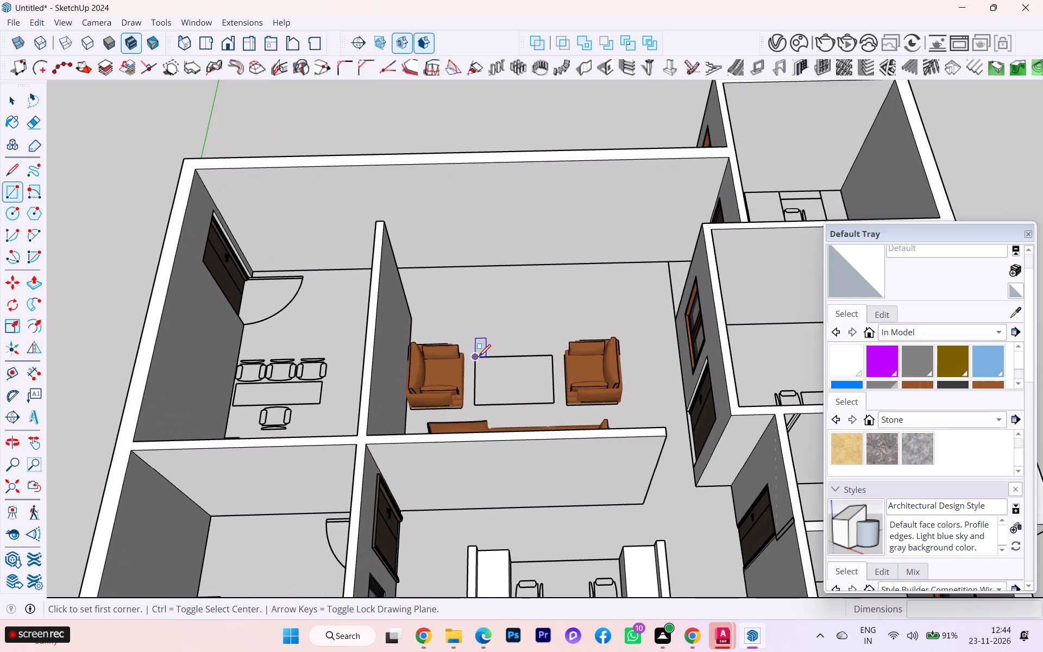
left_click(477, 357)
left_click(556, 399)
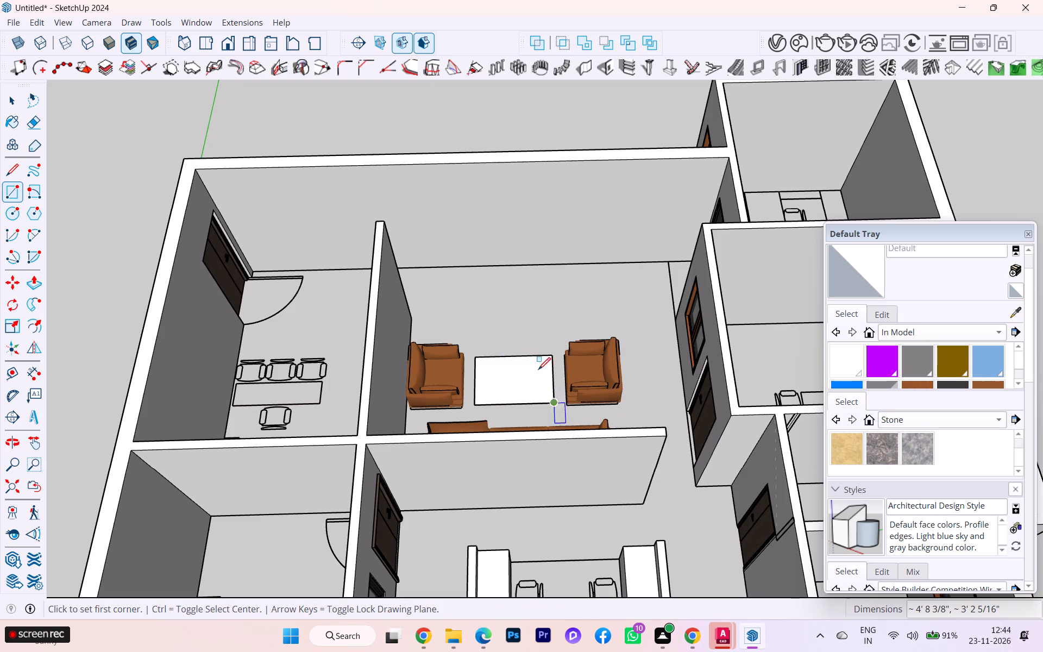
Push/pull the table rectangle upward 9" to form a block.
left_click(22, 101)
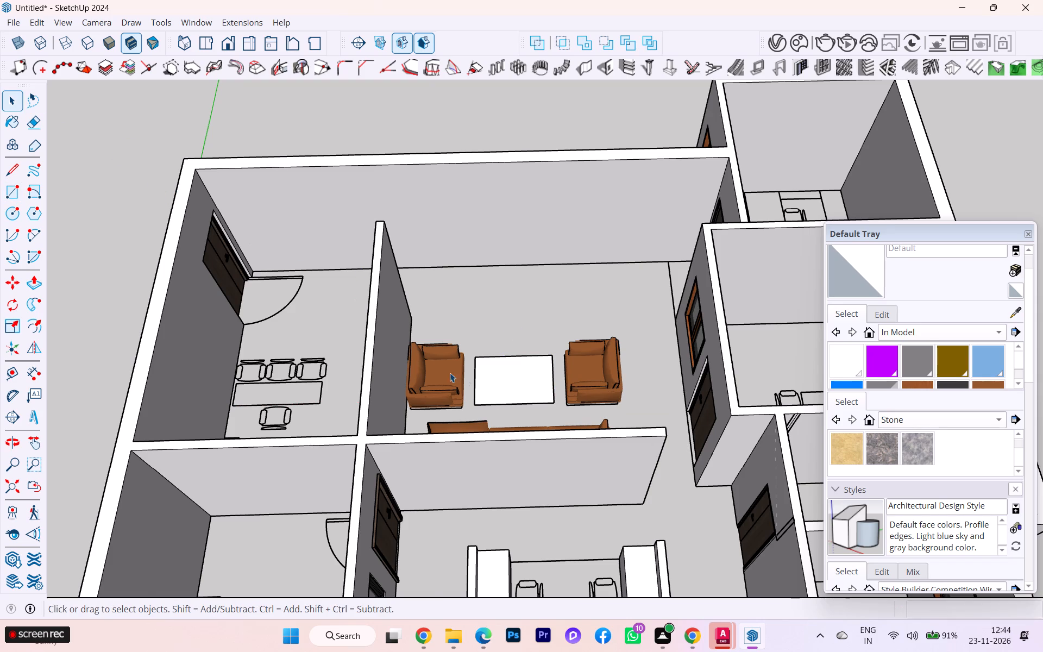
left_click(483, 375)
key("p")
key("Return")
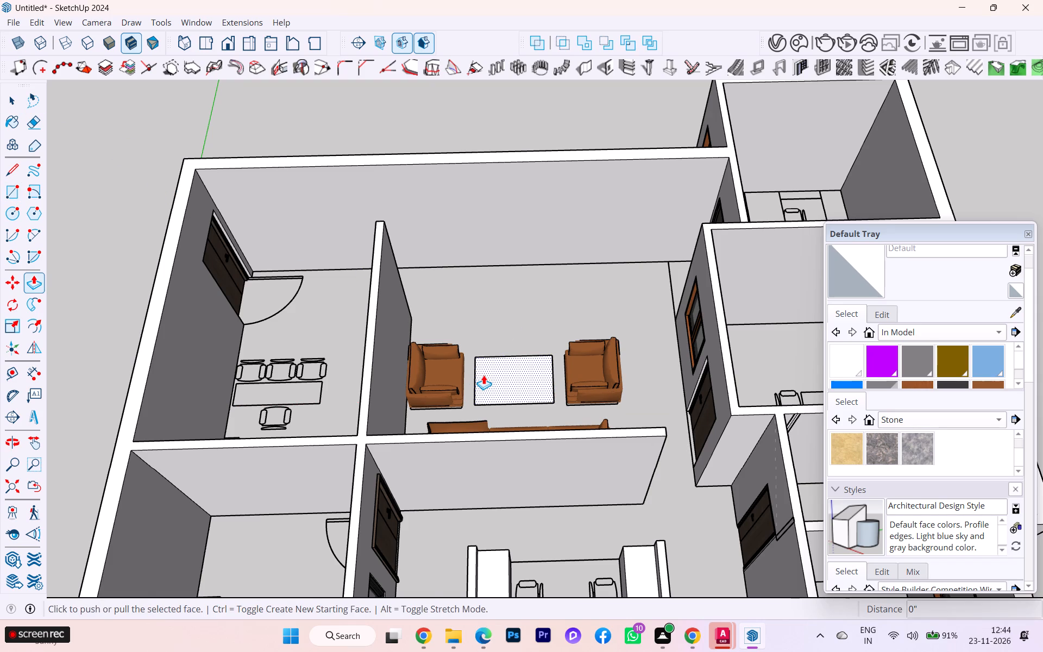
left_click(483, 375)
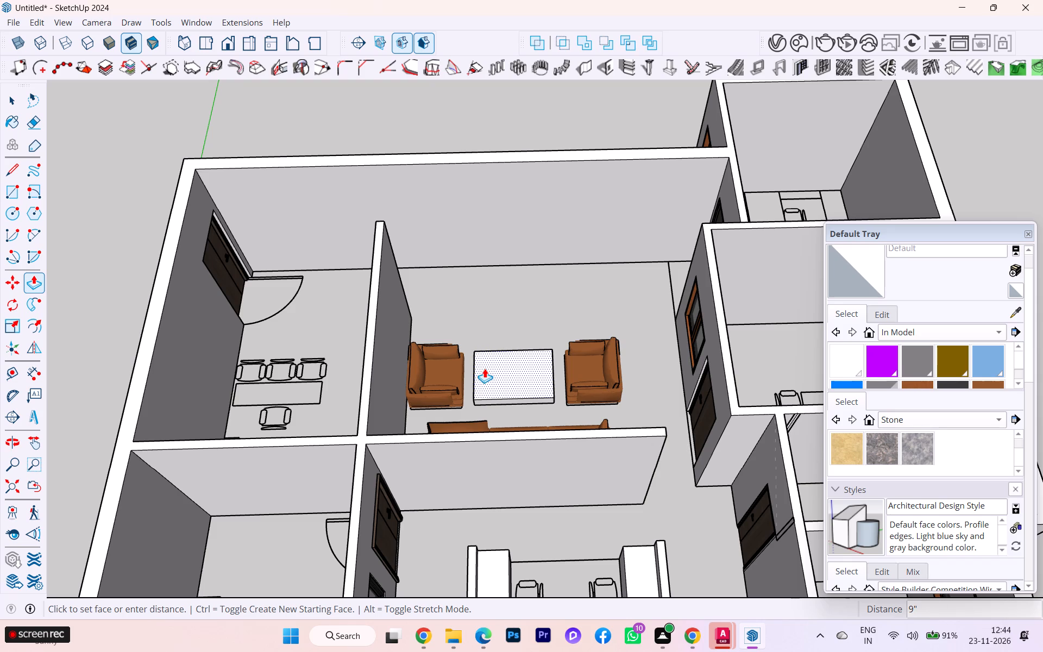
left_click(485, 368)
Push the table block's top face down about 6 9/16" to leave a thin slab.
scroll(485, 368, "up", 2)
scroll(477, 386, "down", 1)
middle_click_drag(476, 391, 627, 392)
scroll(569, 397, "up", 5)
scroll(483, 421, "up", 4)
middle_click_drag(487, 432, 539, 368)
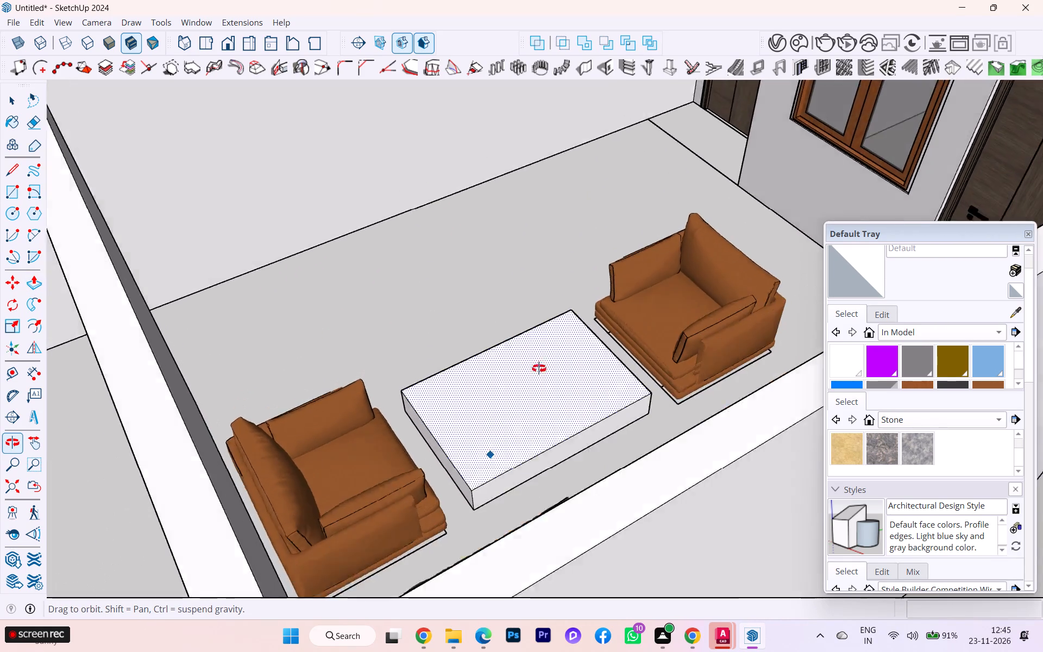
middle_click_drag(539, 368, 550, 377)
scroll(539, 391, "up", 1)
left_click(512, 436)
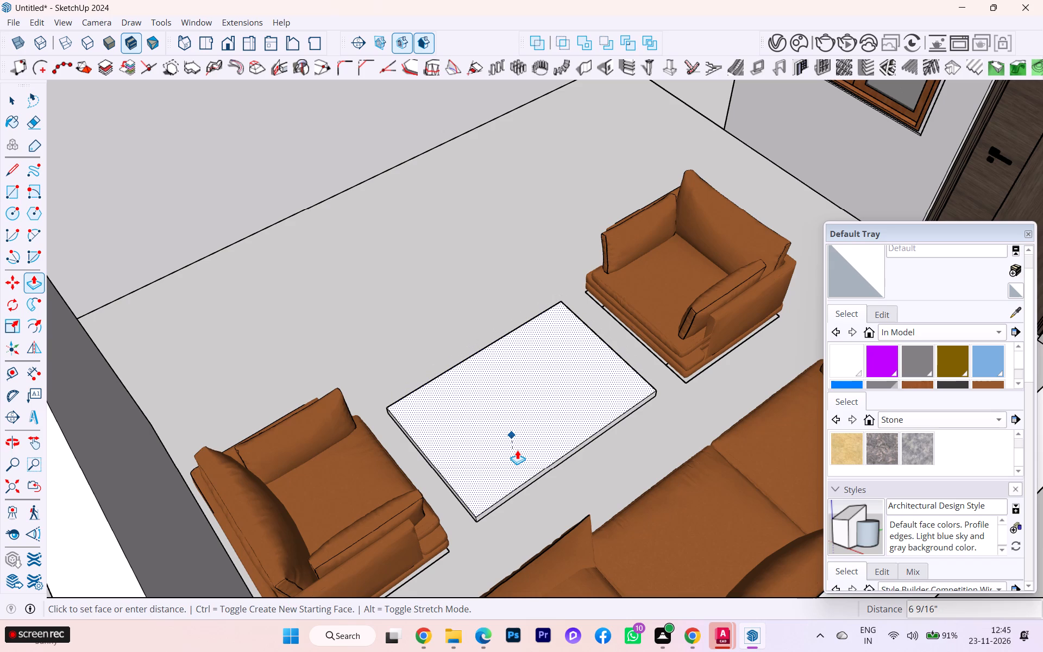
left_click(517, 450)
Select all the connected faces and edges of the table slab and make them a group.
left_click(2, 102)
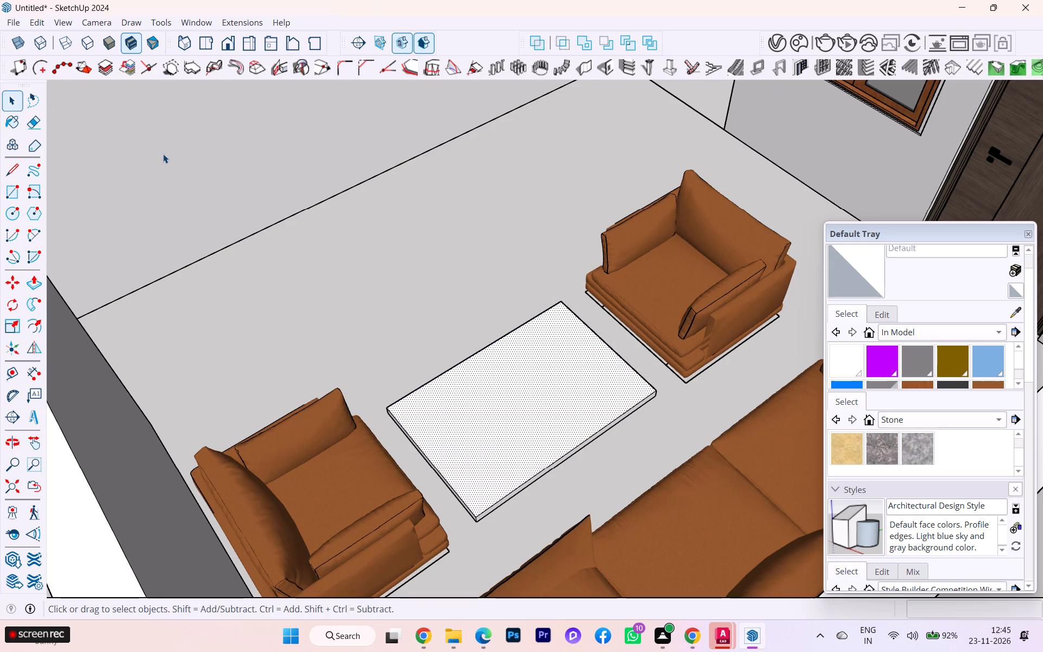
left_click(164, 154)
left_click(518, 403)
scroll(577, 411, "down", 2)
scroll(581, 412, "up", 1)
scroll(581, 412, "down", 2)
triple_click(550, 418)
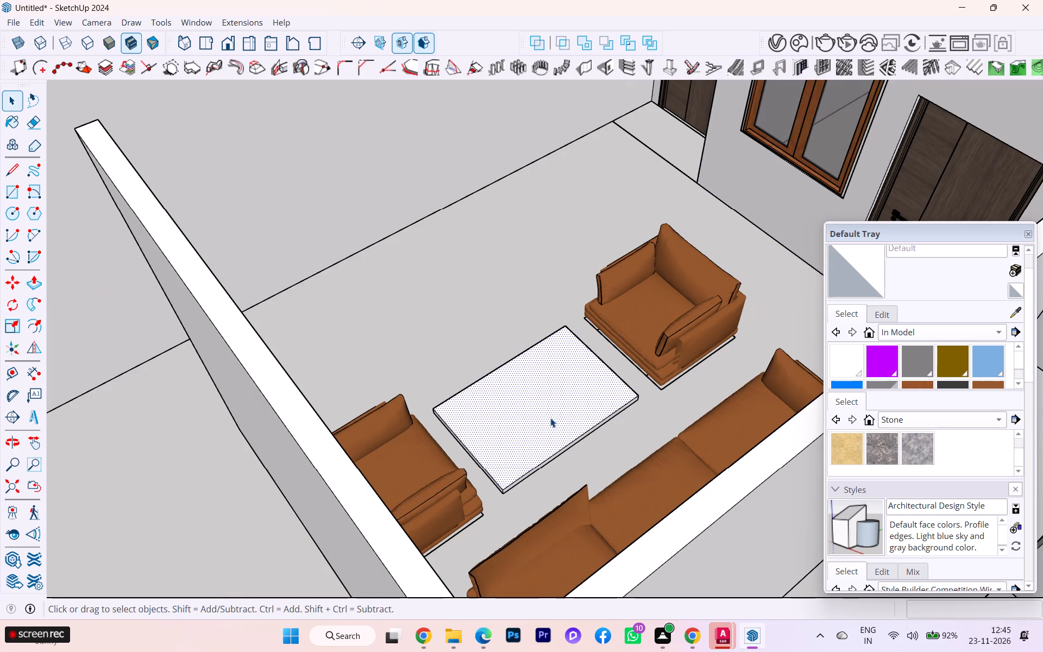
triple_click(550, 418)
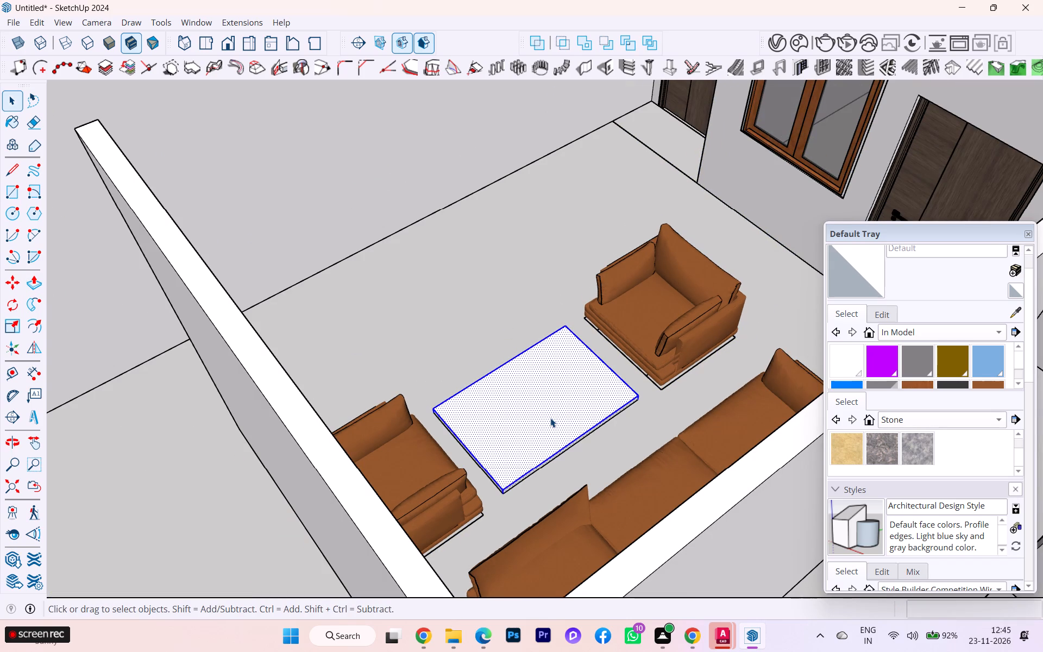
right_click(550, 418)
left_click(580, 131)
Open the table slab group and draw a circle of about 1 9/16" radius near its corner beside the partition-wall armchair.
scroll(507, 457, "up", 2)
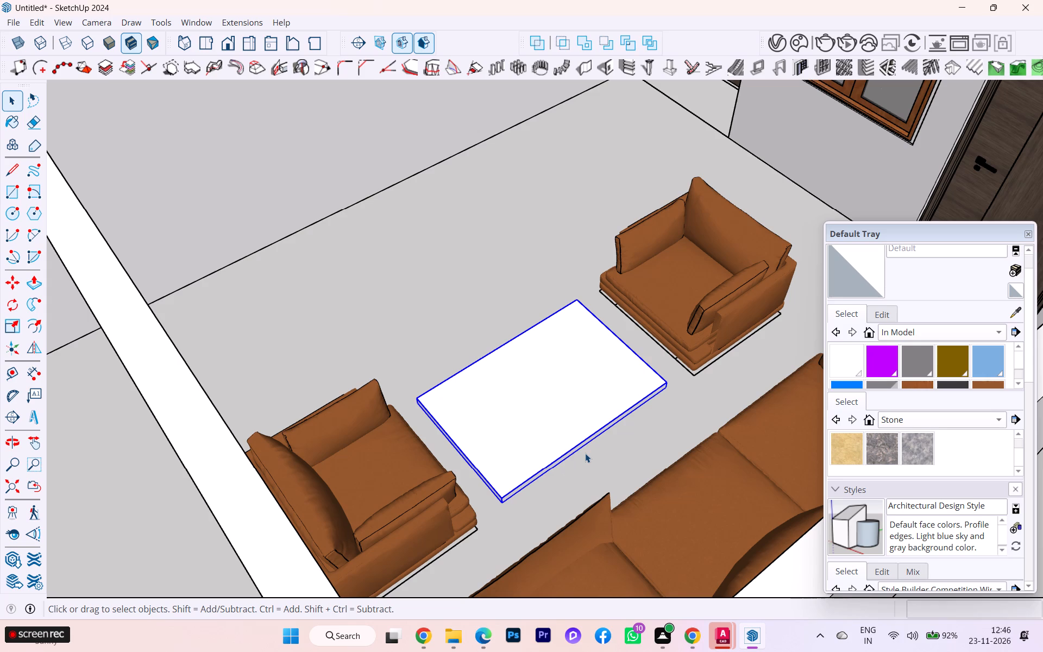
scroll(601, 454, "down", 2)
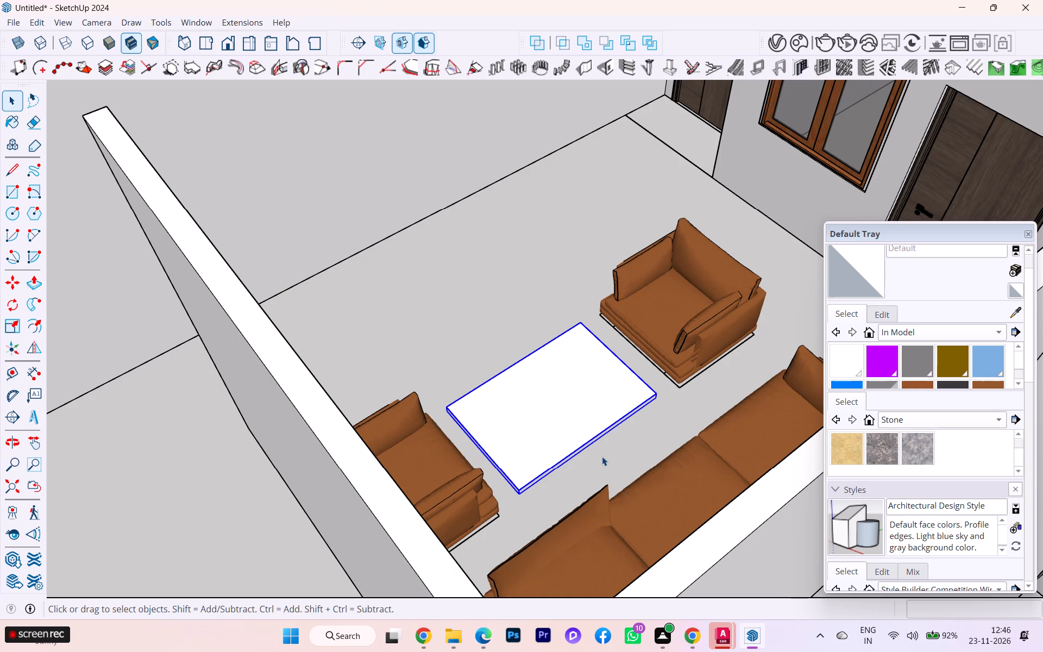
scroll(599, 474, "down", 3)
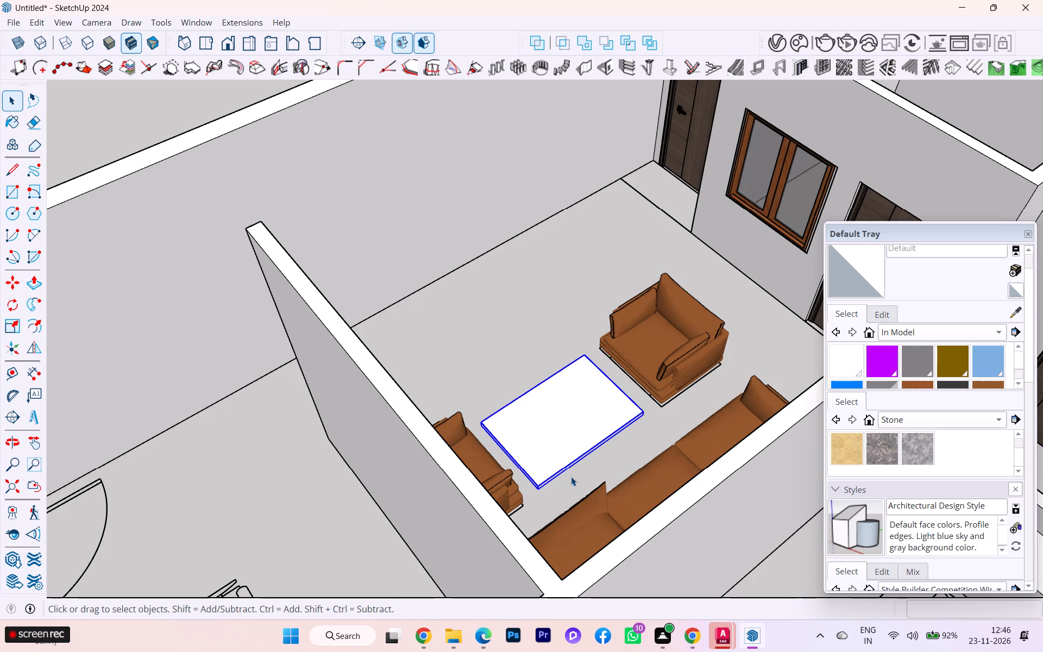
scroll(571, 477, "down", 4)
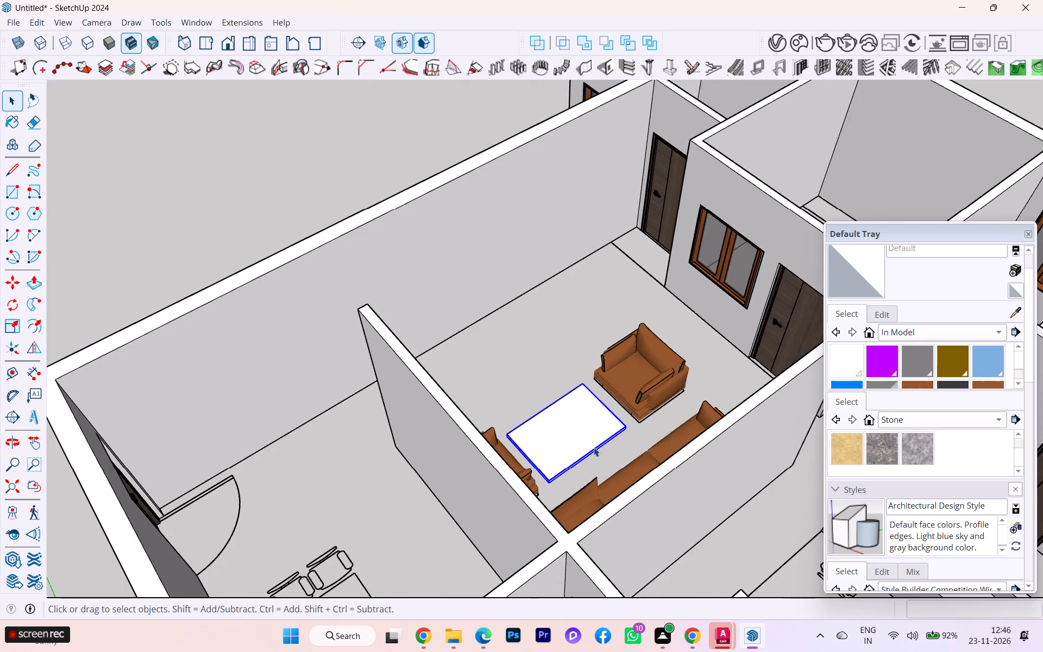
middle_click_drag(594, 447, 614, 515)
scroll(520, 416, "down", 2)
scroll(520, 416, "up", 1)
scroll(521, 415, "down", 1)
scroll(539, 377, "up", 7)
scroll(543, 431, "down", 1)
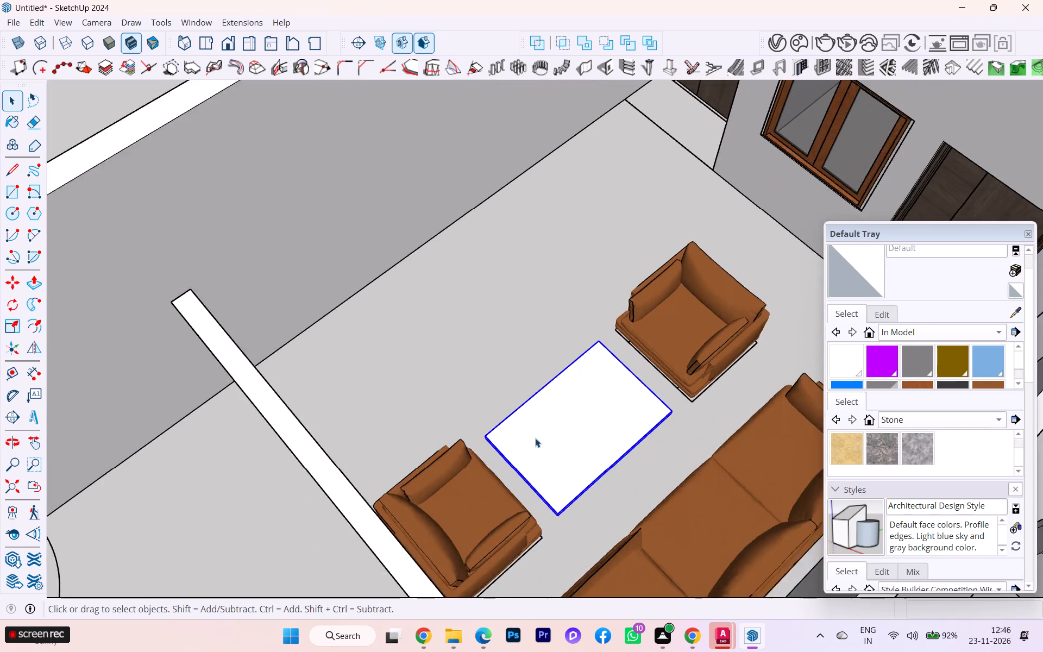
scroll(535, 438, "up", 7)
scroll(535, 438, "down", 1)
scroll(535, 438, "up", 6)
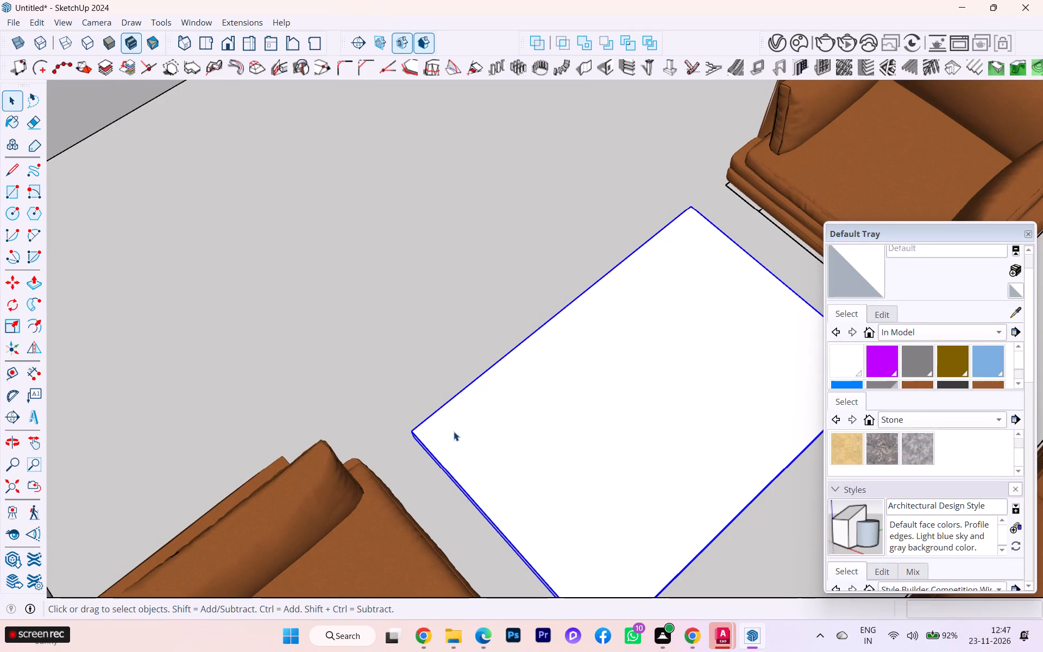
left_click(454, 431)
double_click(454, 431)
scroll(432, 443, "up", 3)
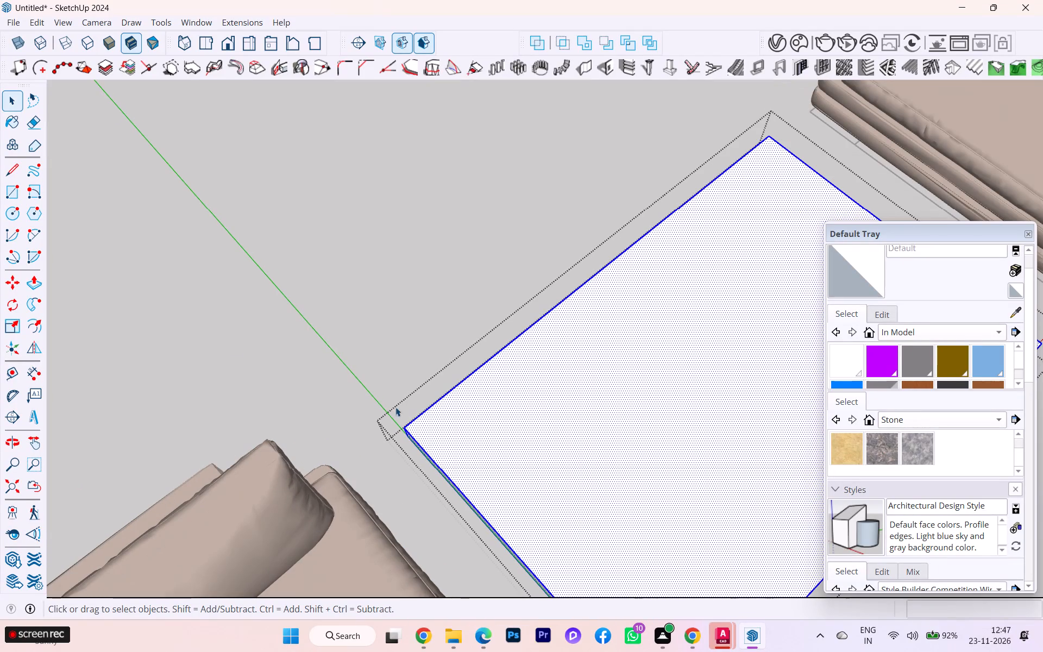
left_click(14, 214)
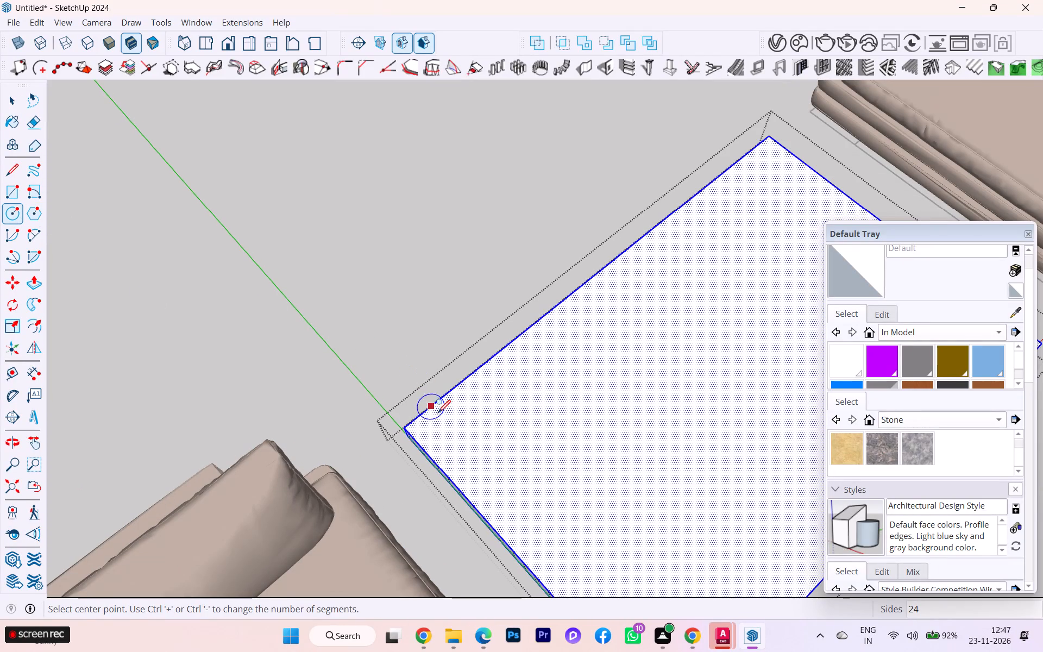
left_click(450, 431)
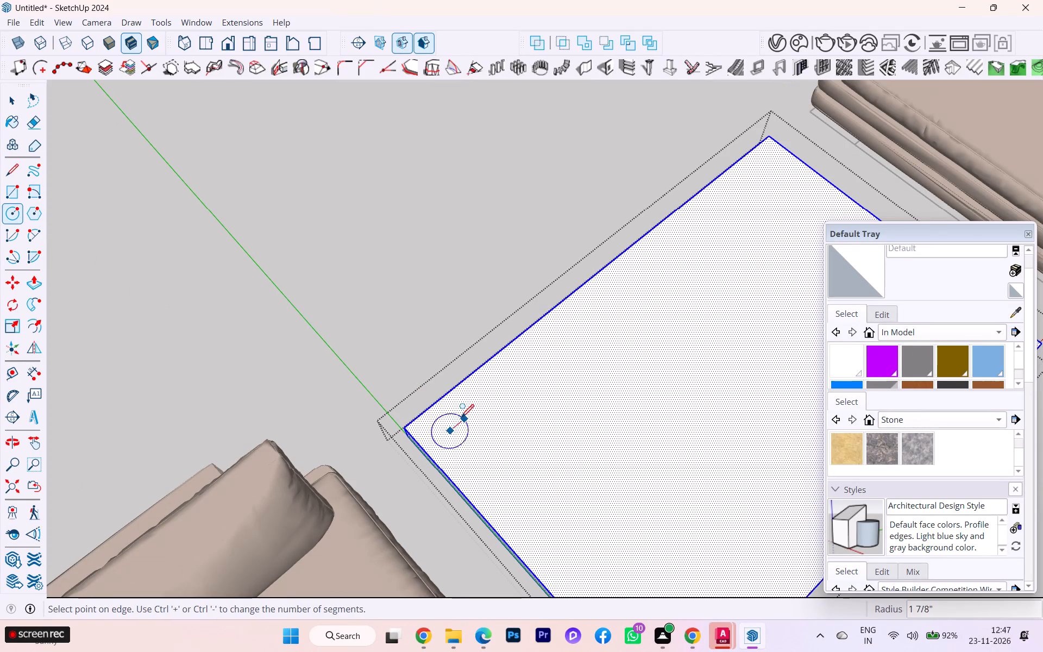
left_click(459, 418)
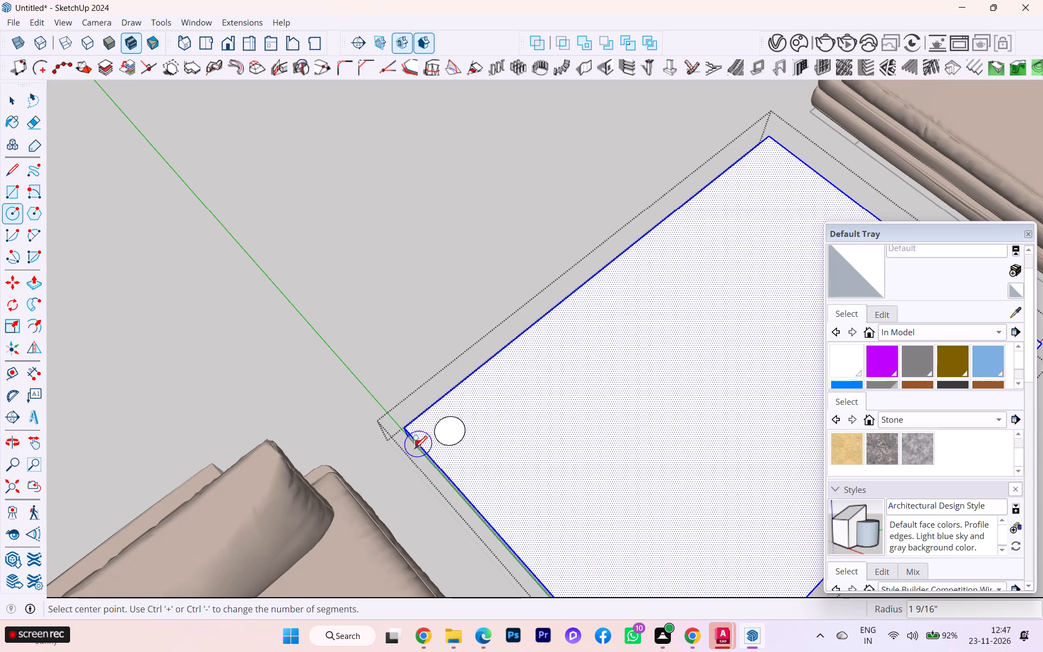
Make the circle's face and edge on the table corner a component.
scroll(414, 447, "down", 1)
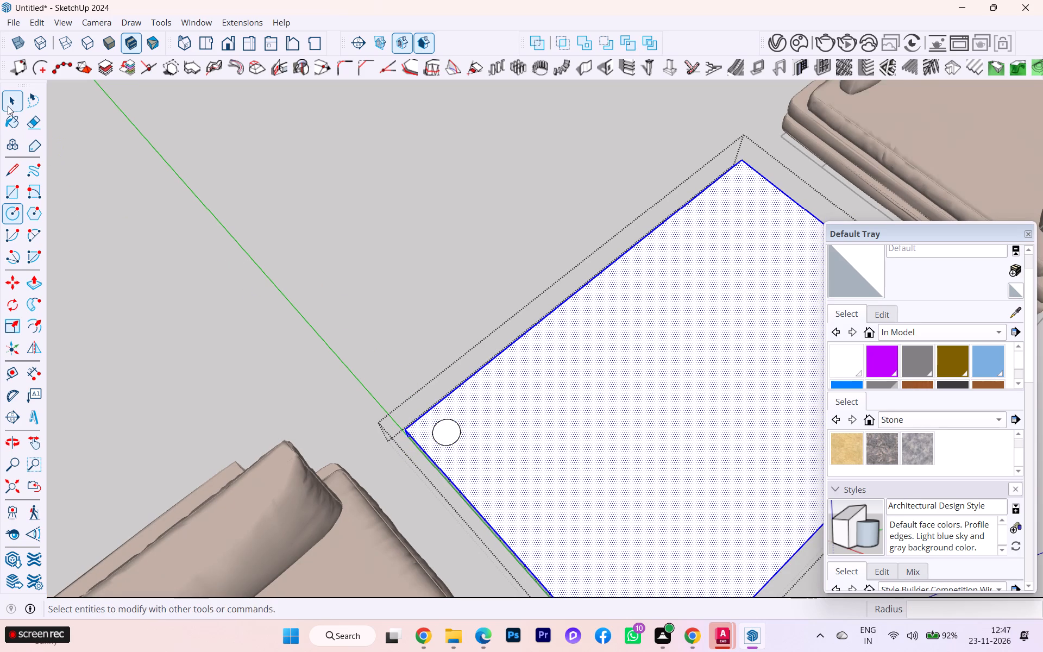
left_click(16, 101)
double_click(453, 432)
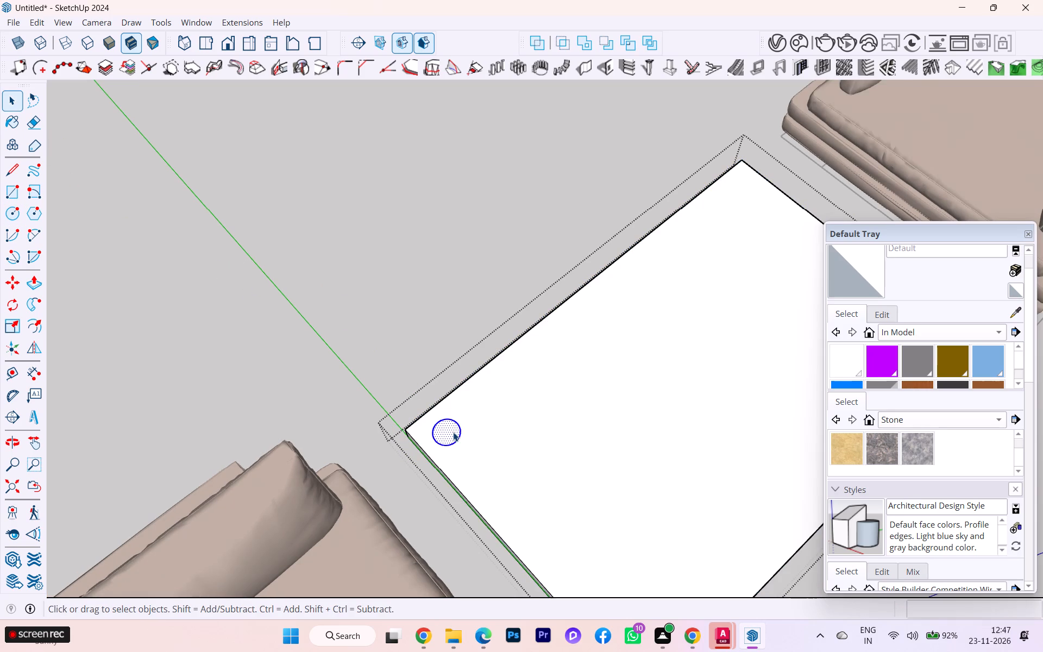
right_click(453, 432)
left_click(537, 116)
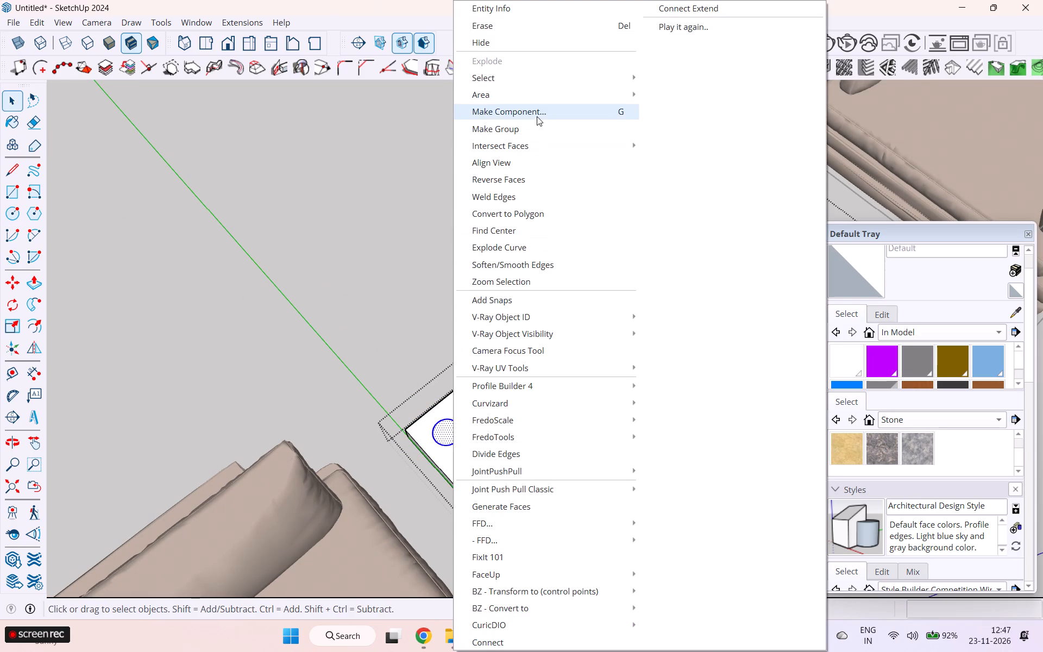
left_click(532, 482)
Open the circle component and push/pull its face up about 12" from the tabletop to form a cylindrical leg.
left_click(438, 422)
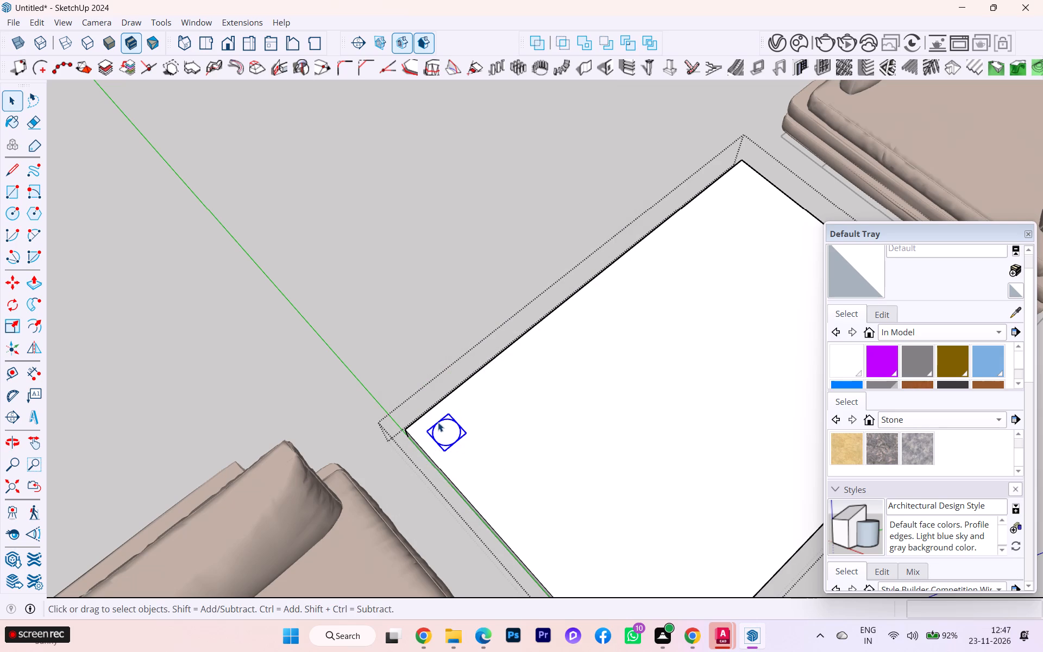
double_click(443, 433)
left_click(443, 429)
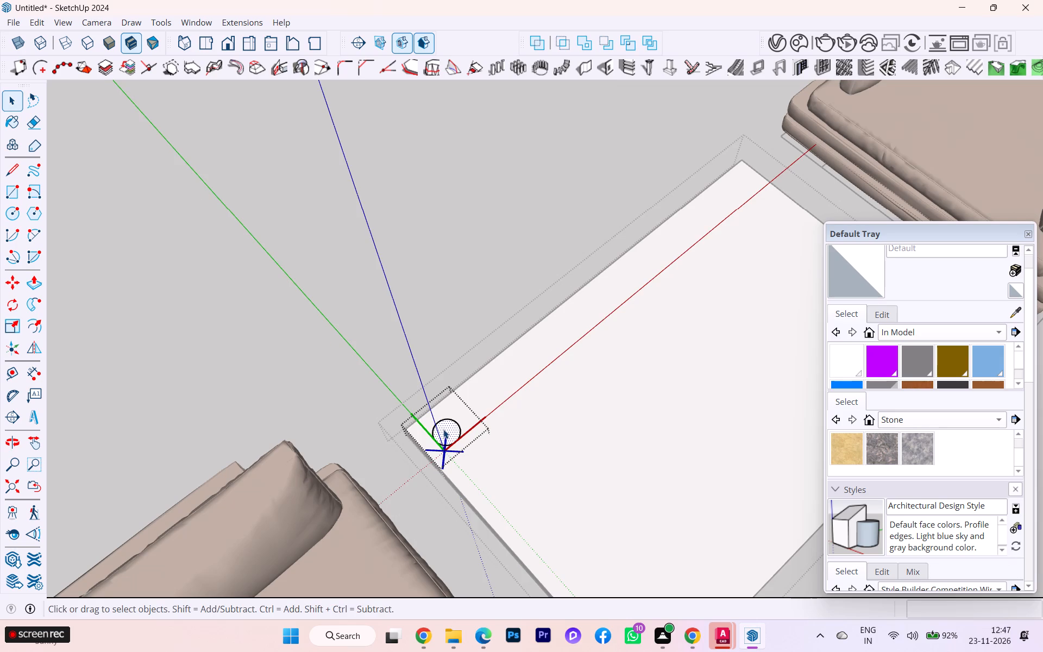
key("p")
left_click(443, 428)
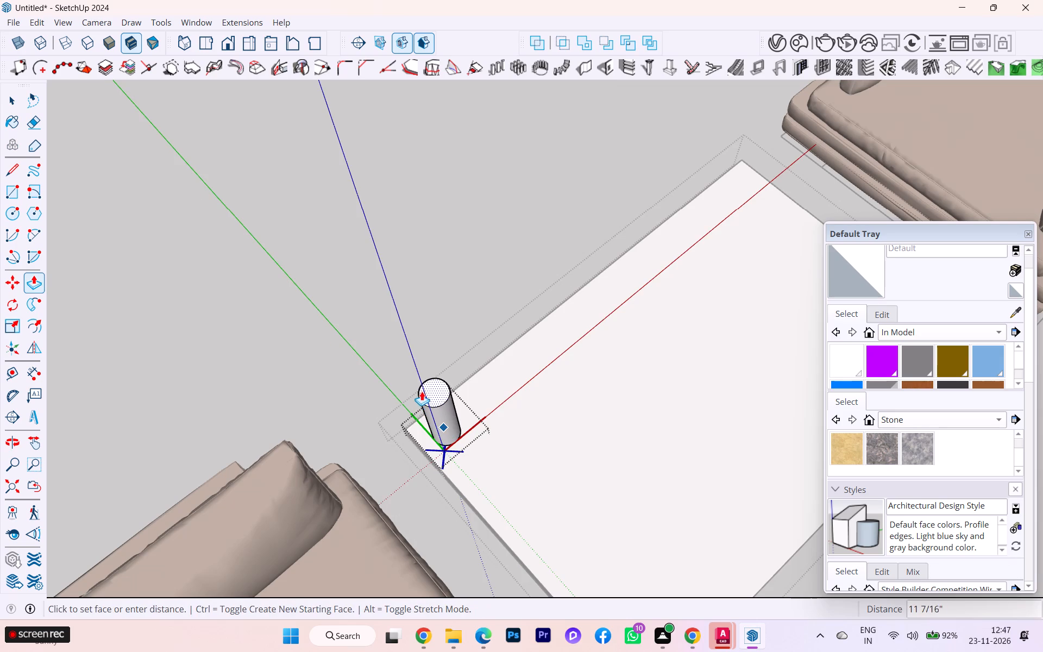
left_click(418, 387)
scroll(457, 378, "down", 1)
middle_click_drag(458, 378, 460, 459)
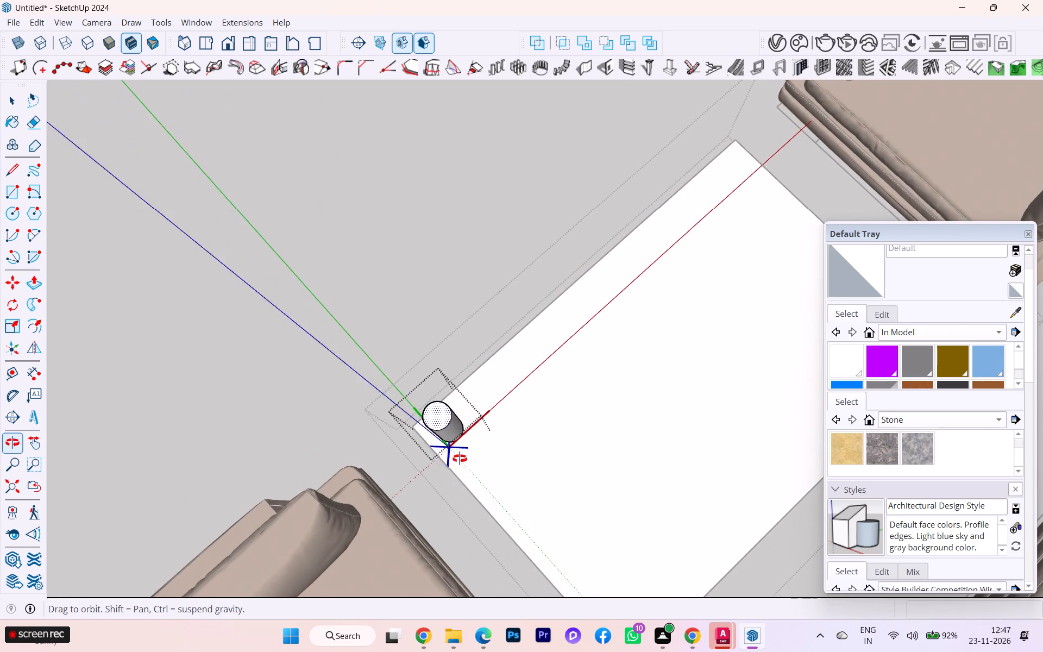
Scale the leg's free end face down uniformly to start tapering the cylinder.
middle_click_drag(460, 459, 458, 467)
scroll(441, 420, "up", 5)
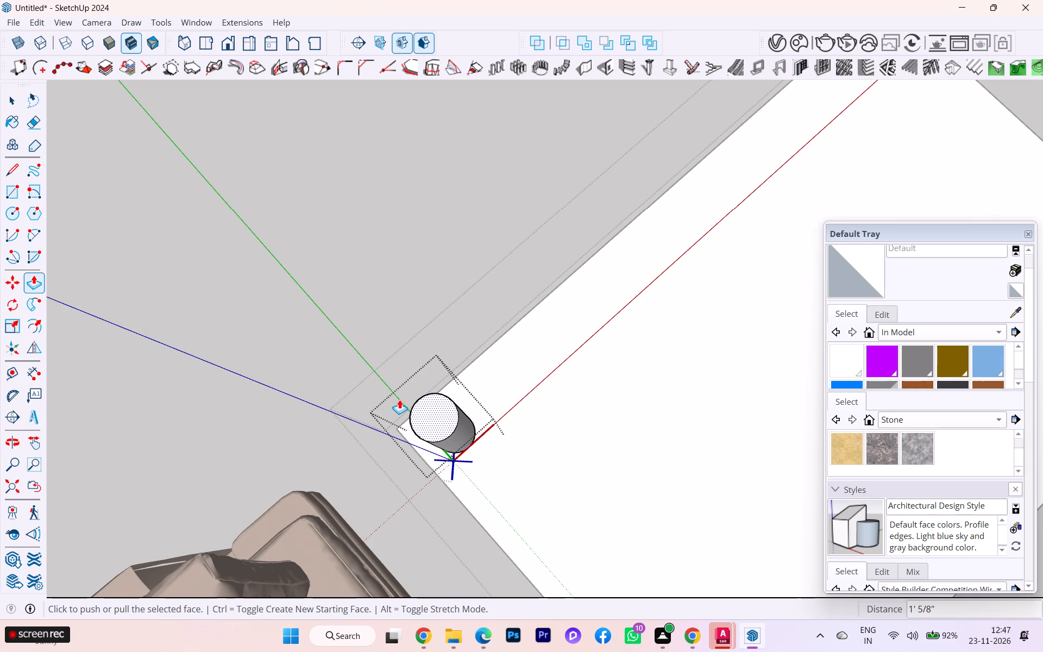
key("s")
scroll(407, 409, "up", 1)
scroll(407, 410, "down", 3)
scroll(407, 413, "up", 2)
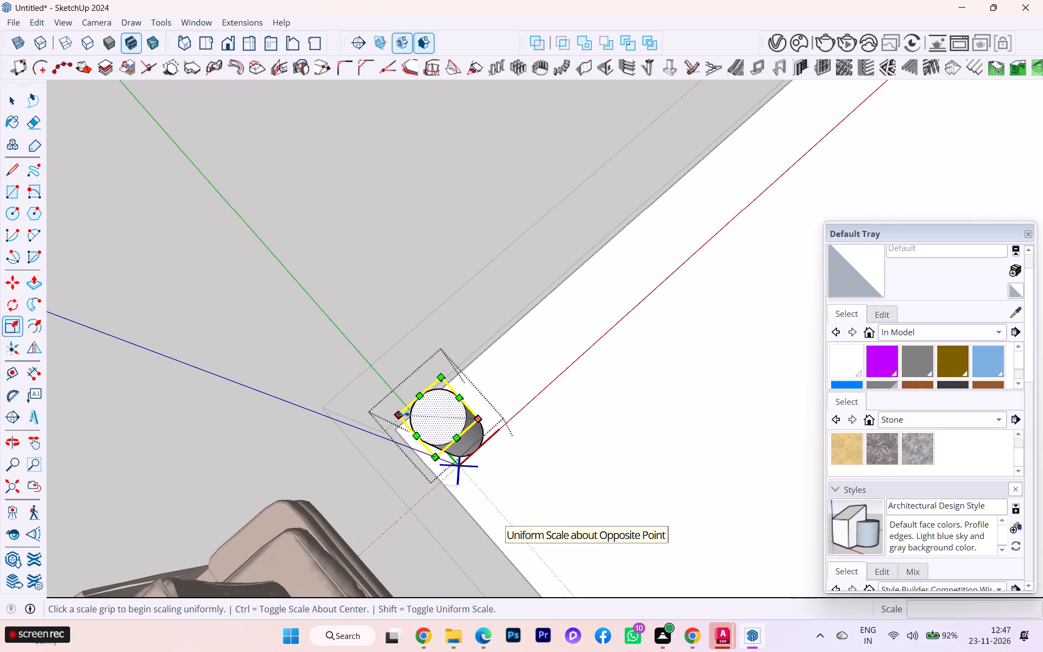
left_click(403, 414)
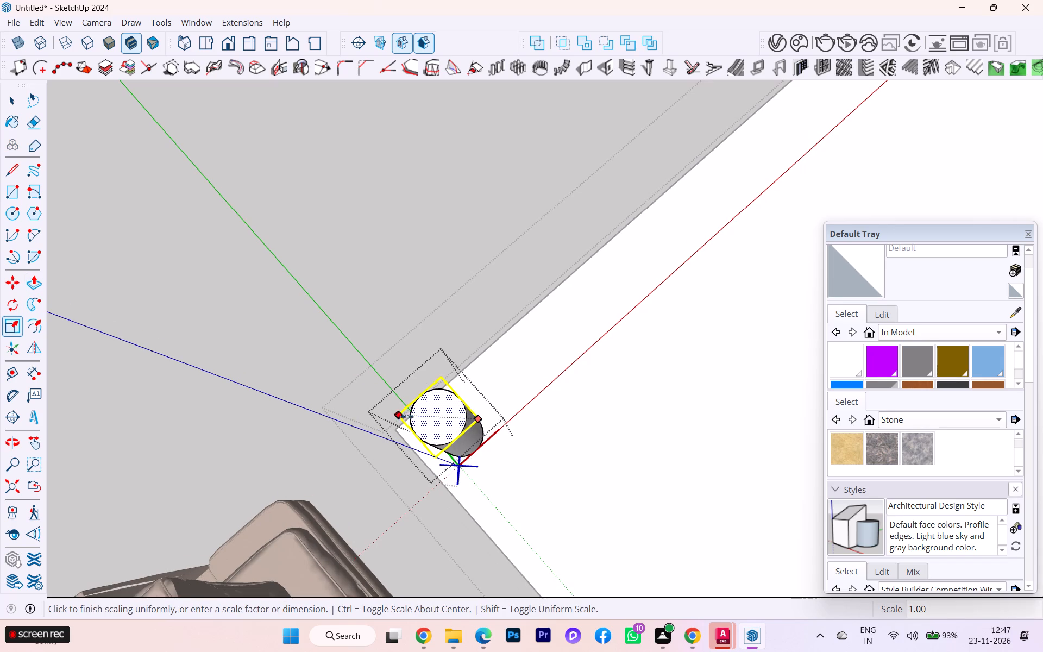
scroll(441, 427, "up", 1)
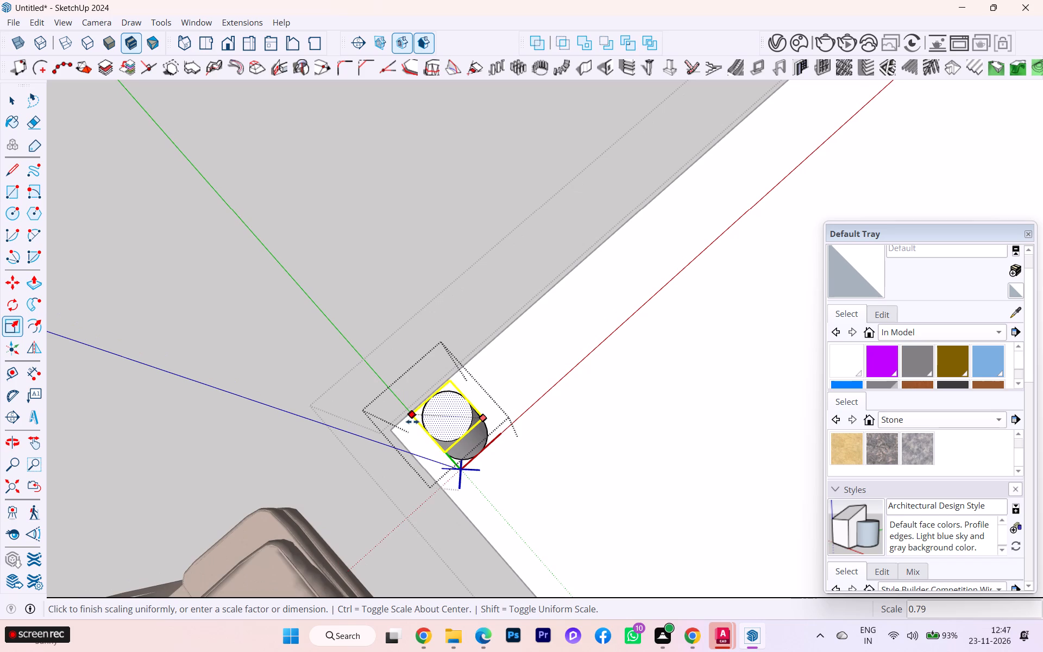
left_click(451, 430)
Scale the leg's end face down again uniformly by about 0.56 for a sharper taper, and leave the leg component.
middle_click_drag(495, 423, 413, 361)
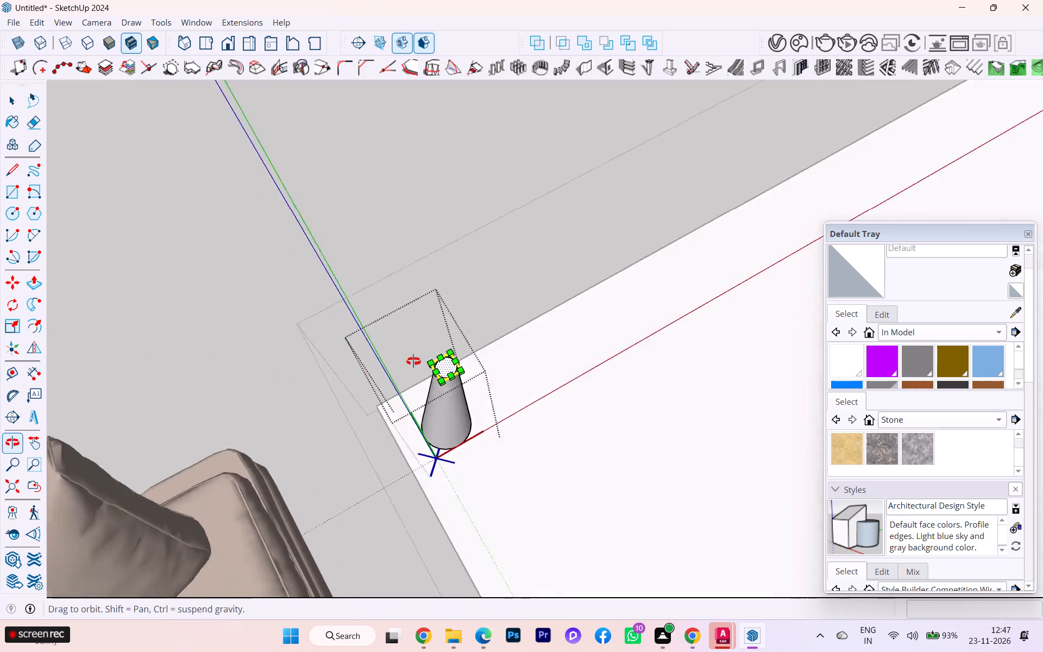
middle_click_drag(413, 361, 362, 283)
scroll(431, 271, "up", 5)
scroll(462, 259, "down", 2)
middle_click_drag(474, 285, 485, 353)
scroll(454, 350, "up", 5)
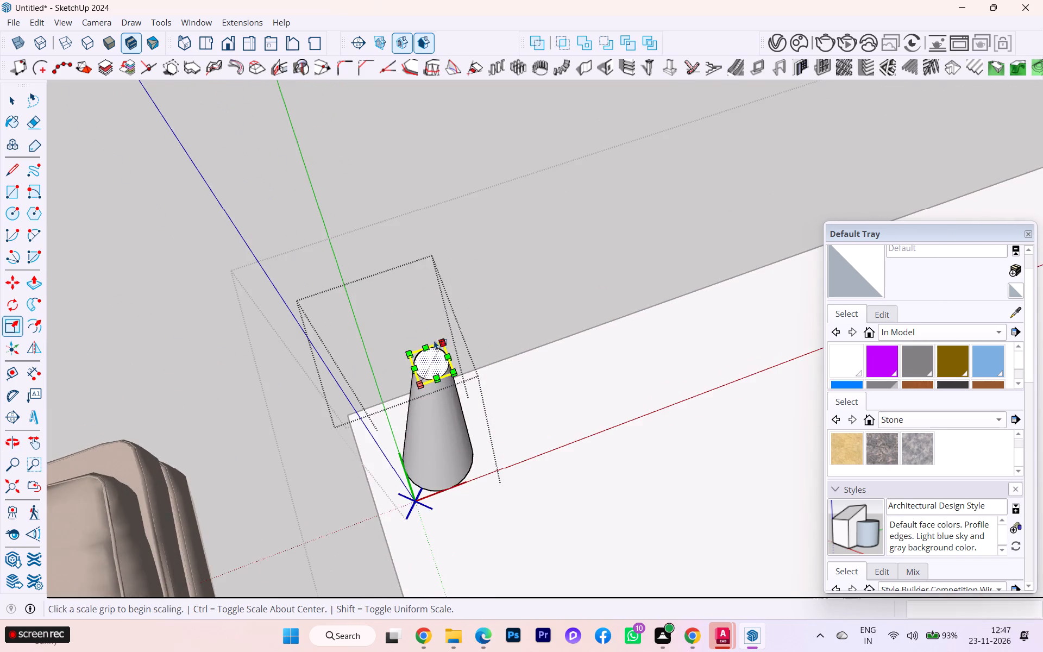
scroll(434, 340, "up", 3)
scroll(430, 359, "down", 1)
scroll(430, 359, "up", 2)
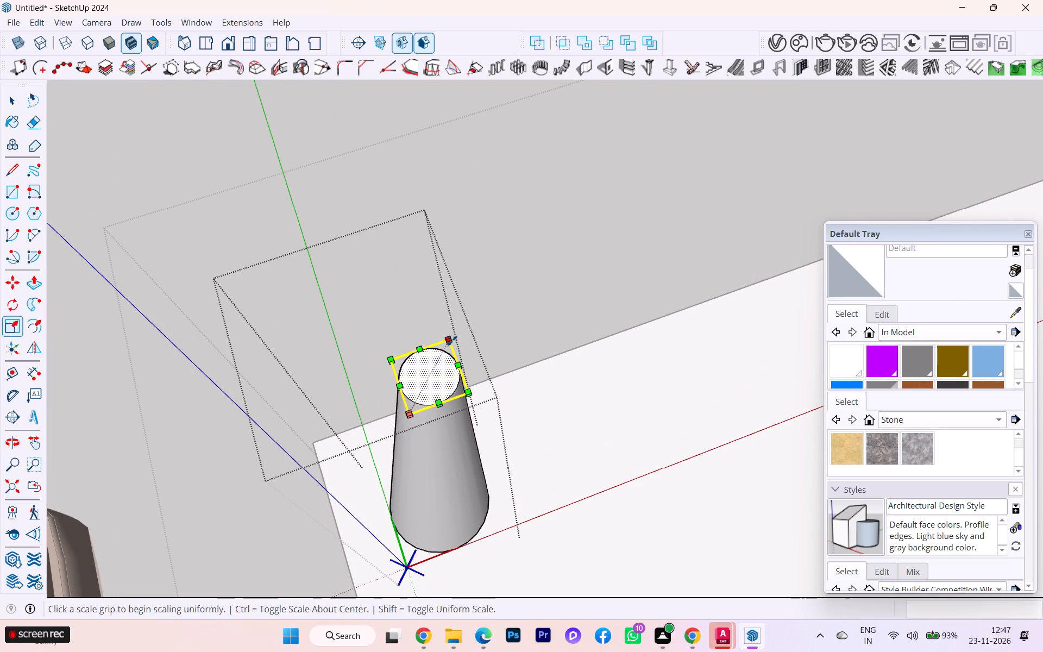
left_click(458, 365)
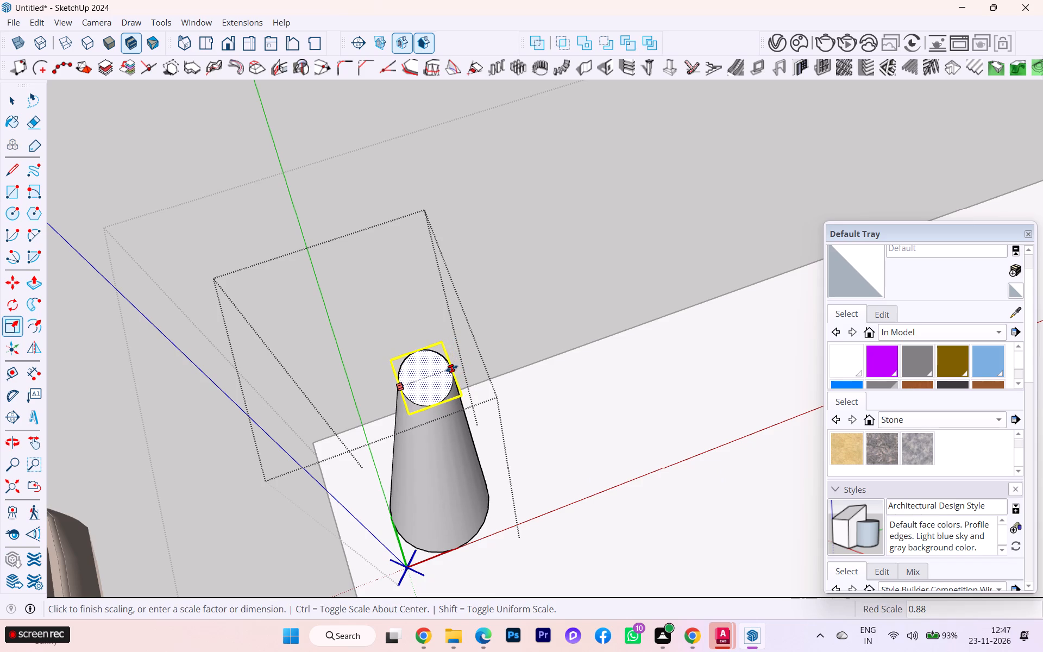
left_click(455, 339)
left_click(450, 337)
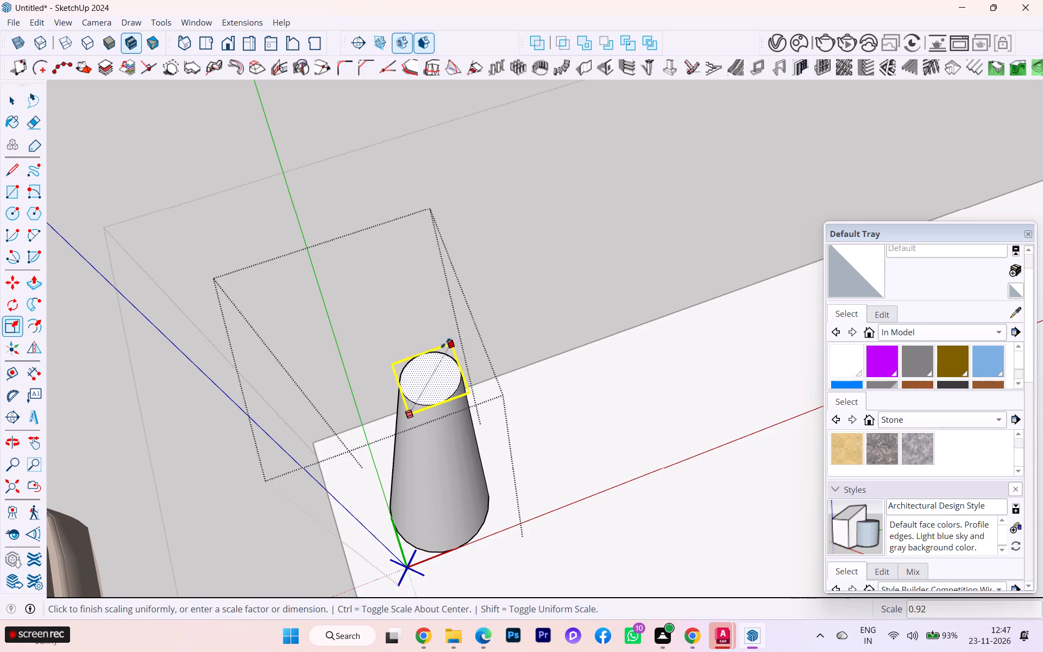
left_click(428, 368)
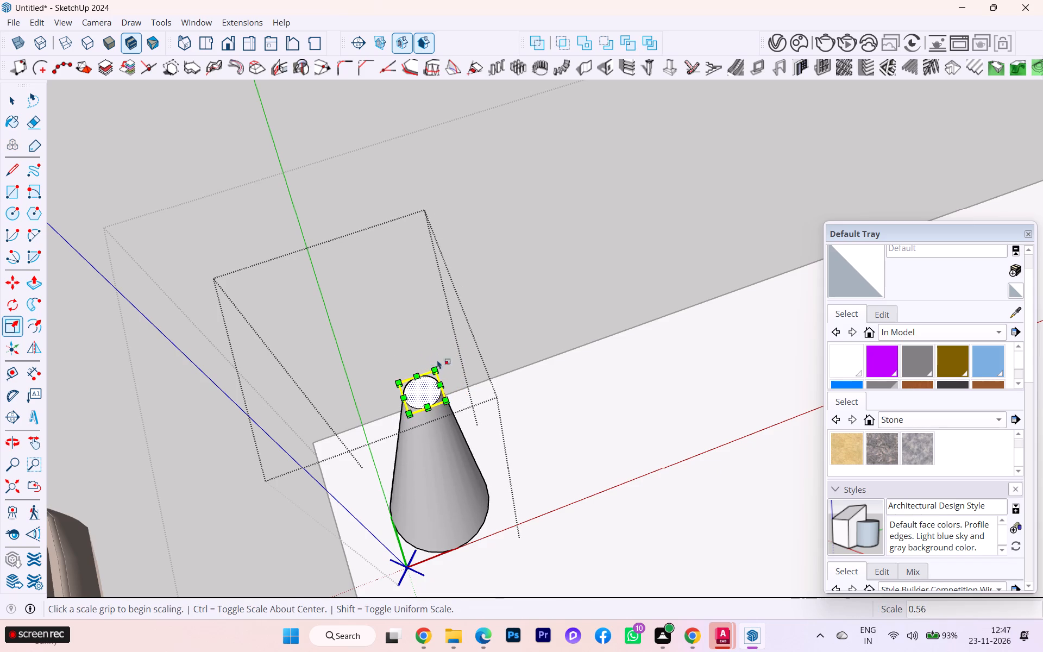
scroll(463, 349, "down", 4)
scroll(518, 368, "down", 1)
scroll(517, 368, "up", 2)
scroll(517, 368, "down", 3)
left_click(20, 95)
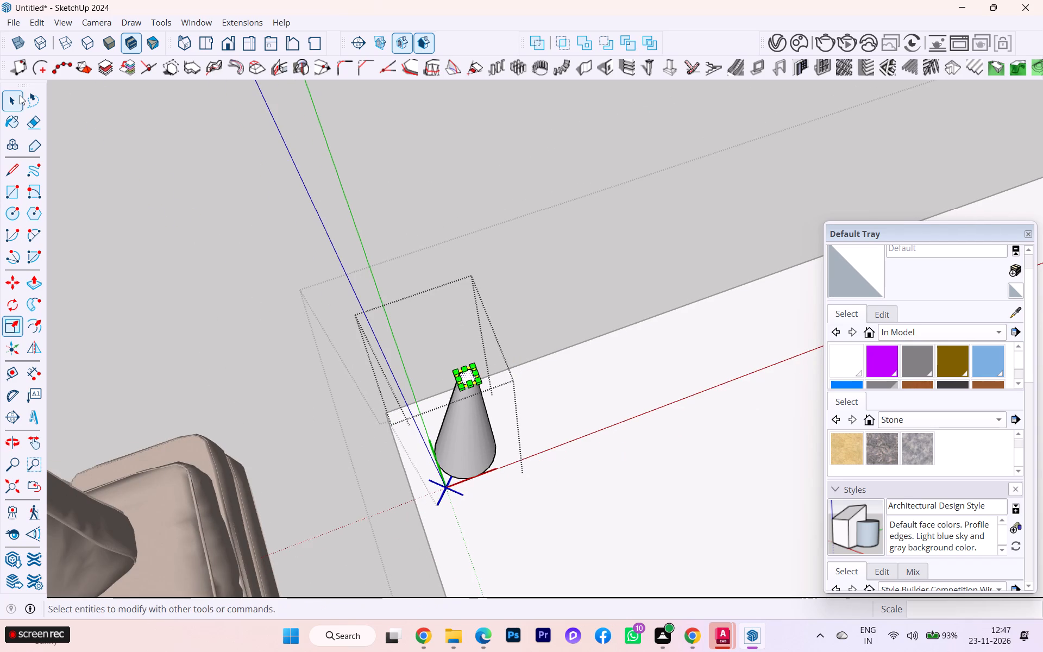
left_click(154, 202)
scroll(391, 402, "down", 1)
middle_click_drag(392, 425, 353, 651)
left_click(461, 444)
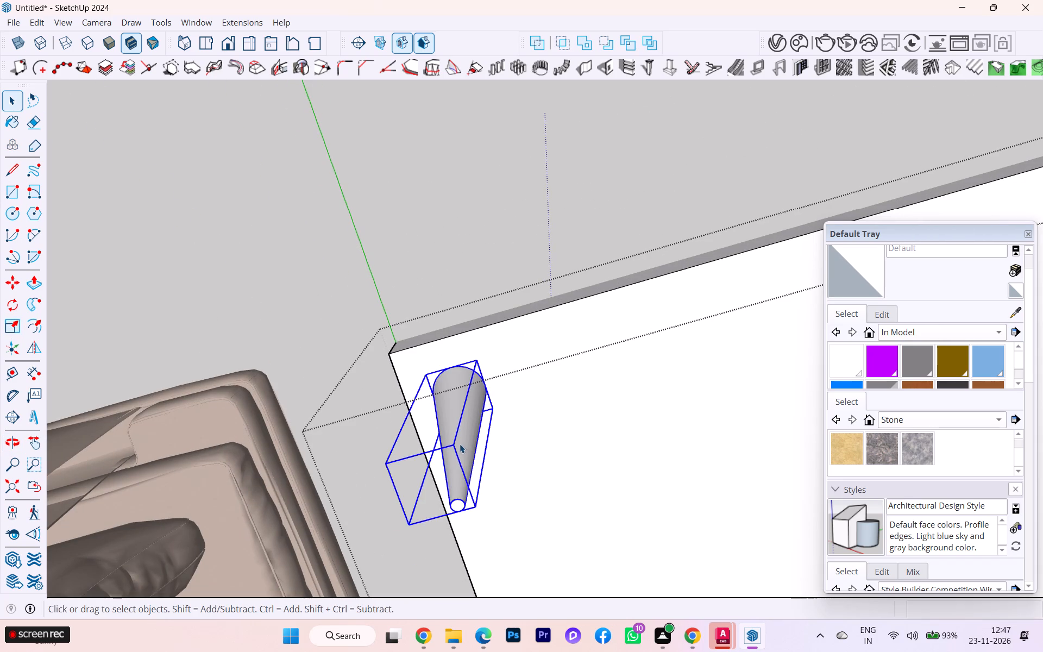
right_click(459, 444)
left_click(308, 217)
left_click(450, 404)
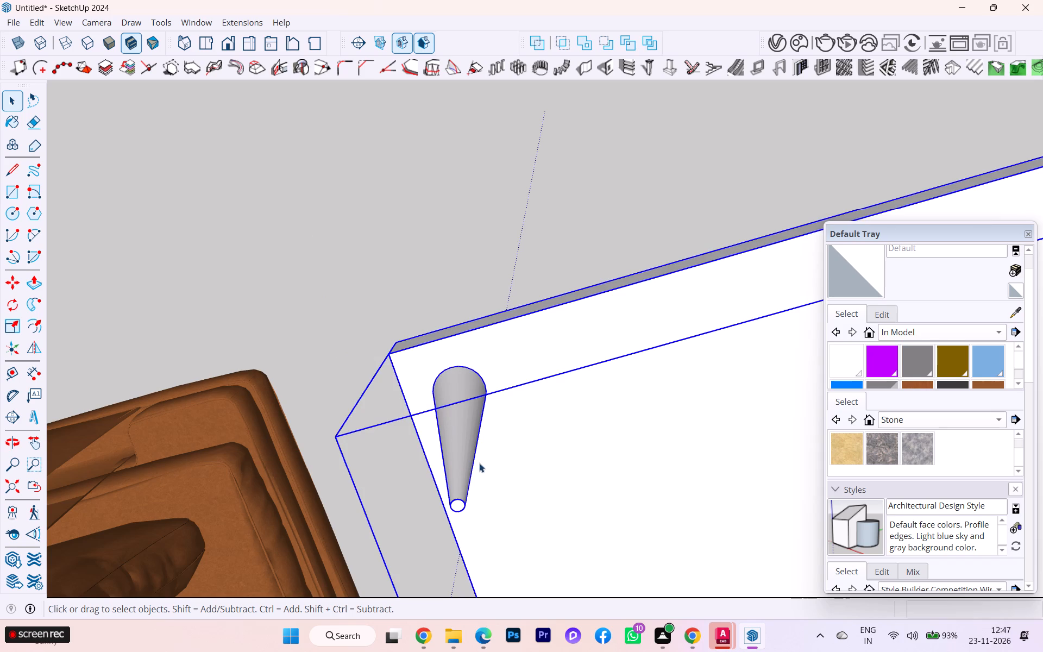
Copy the tapered leg about 4' 1 5/8" along the red axis to the next corner of the table slab.
left_click(455, 454)
triple_click(456, 460)
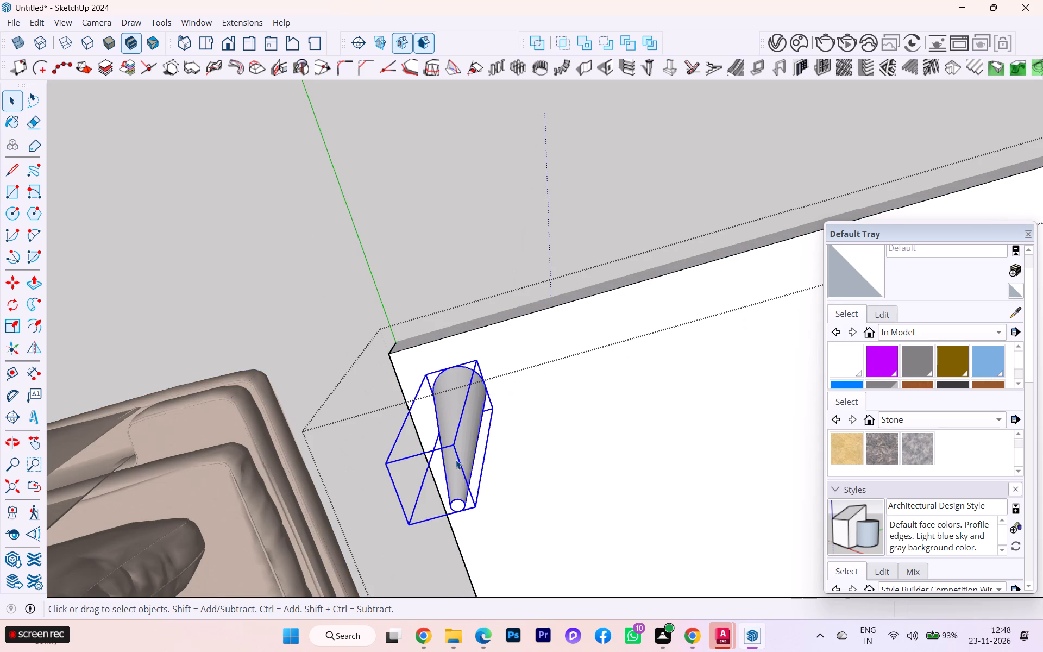
key("m")
left_click(456, 463)
scroll(367, 461, "down", 2)
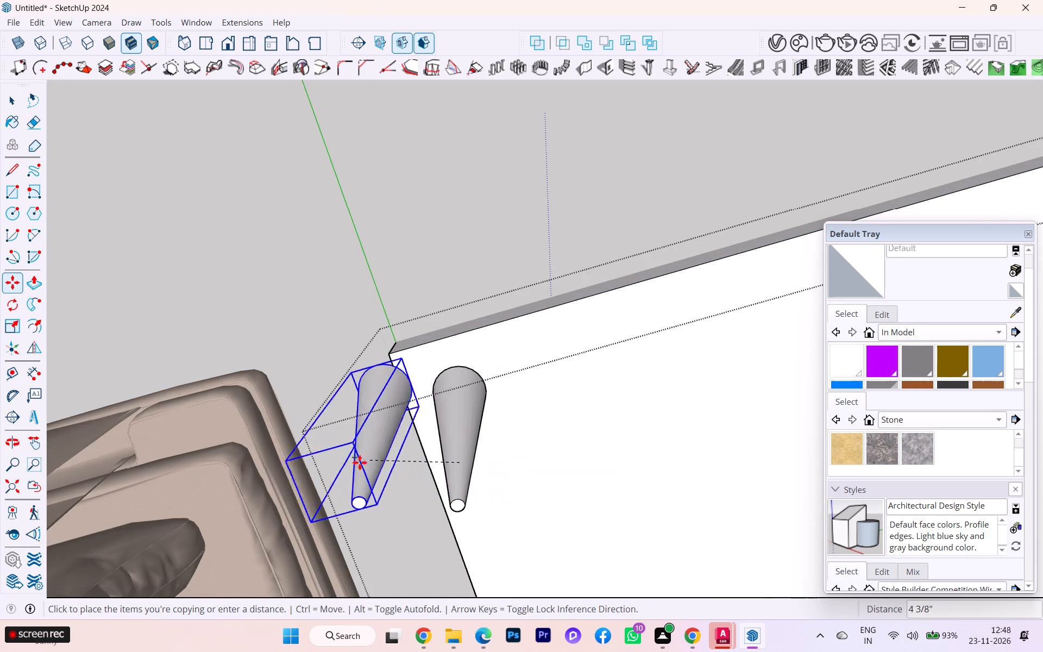
scroll(360, 462, "down", 3)
scroll(312, 465, "down", 10)
scroll(636, 362, "up", 3)
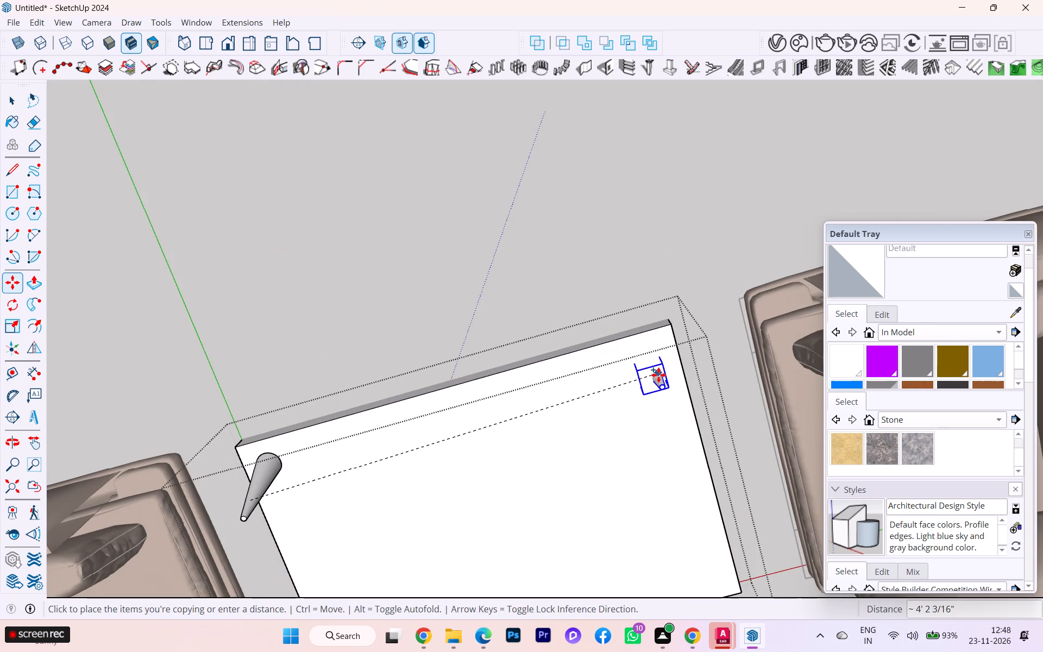
key("Right")
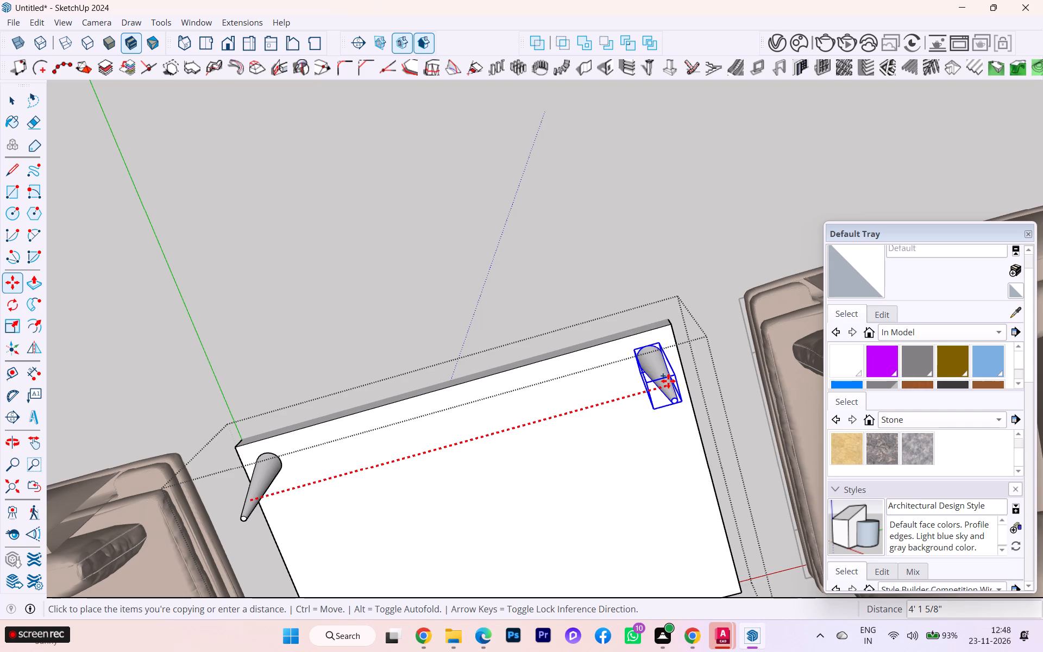
left_click(668, 381)
left_click(668, 381)
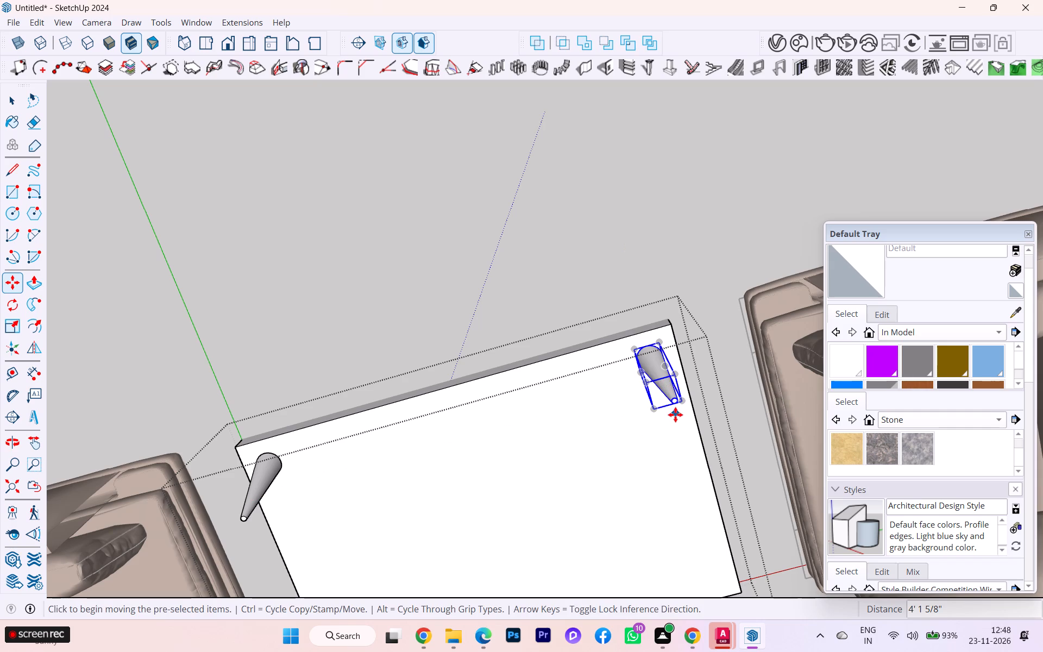
left_click(668, 399)
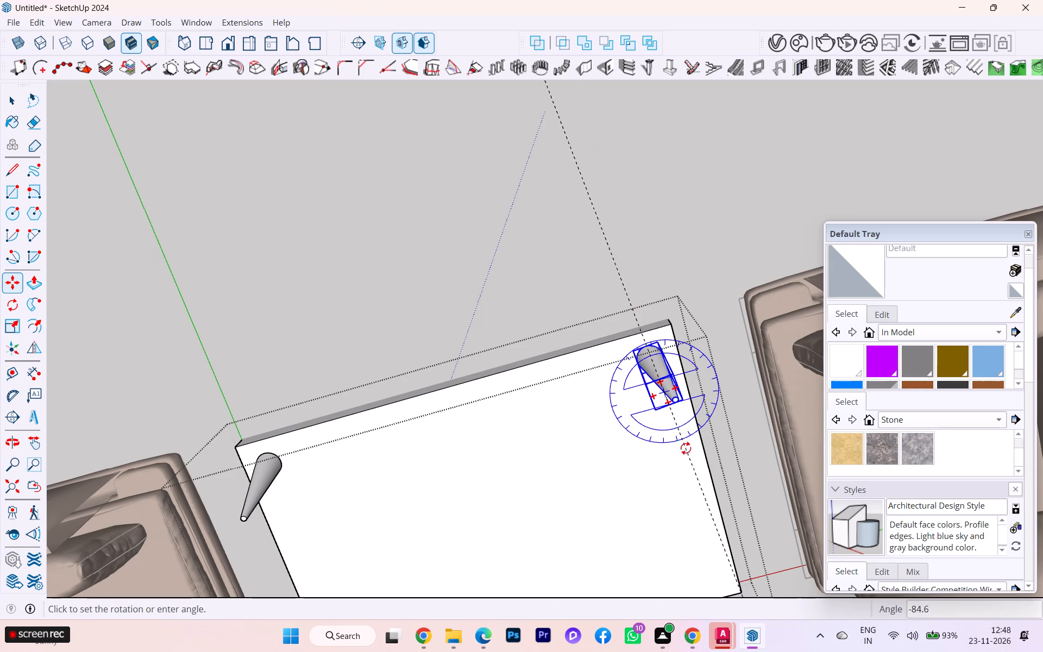
key("Escape")
Copy both tapered legs together about 2' 7 15/16" along the green axis to the two remaining corners, and leave the table group.
scroll(481, 436, "down", 2)
middle_click_drag(488, 430, 660, 297)
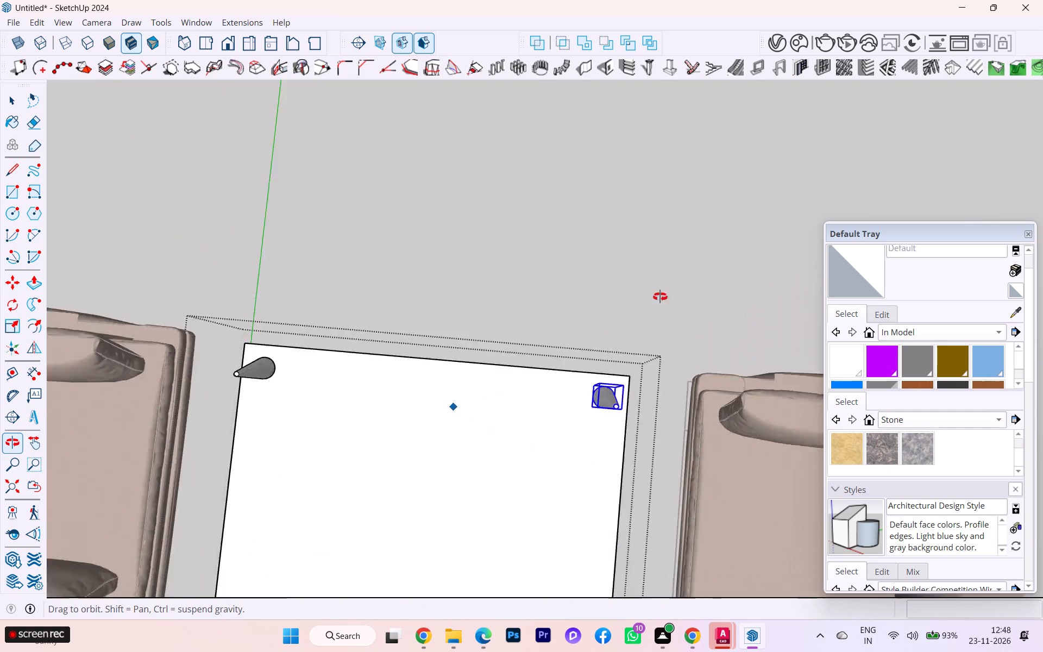
middle_click_drag(660, 297, 482, 110)
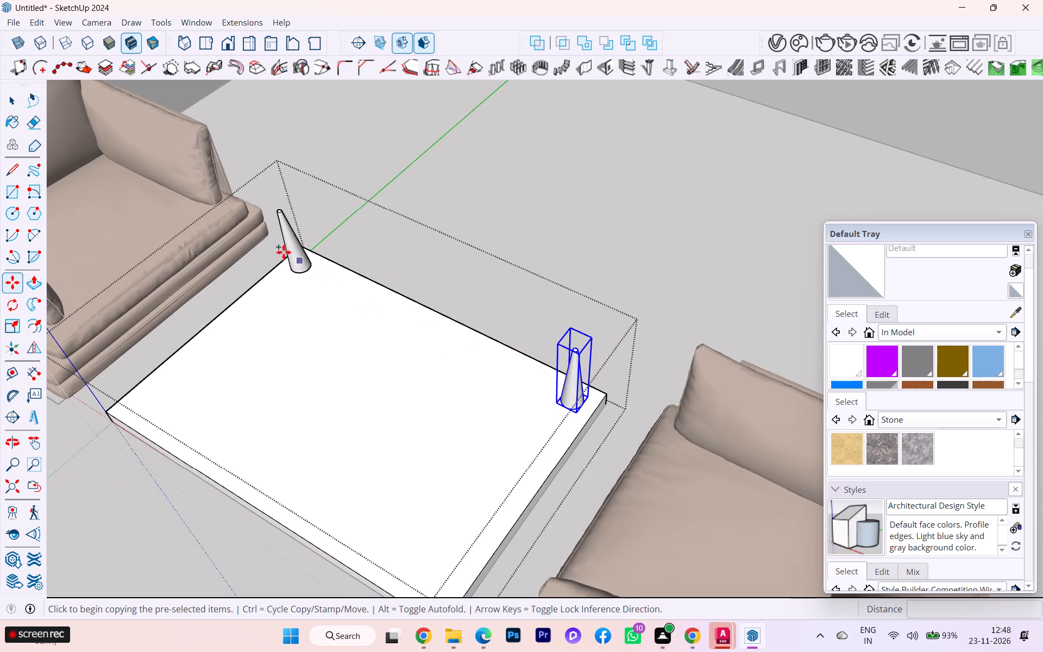
left_click(9, 93, "ctrl")
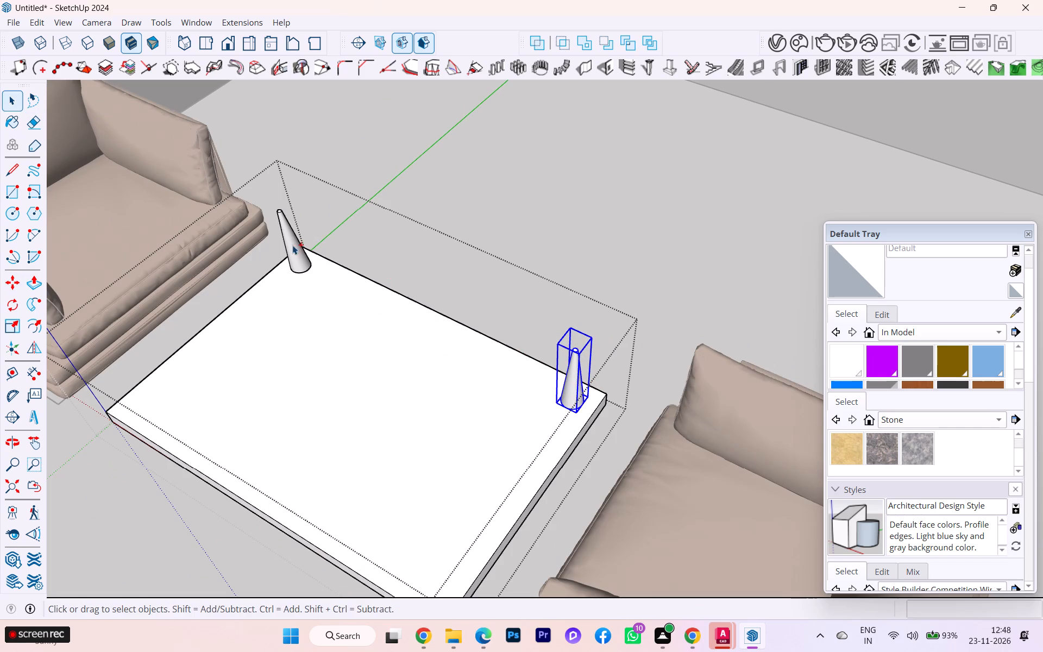
left_click(292, 245, "ctrl")
key("m")
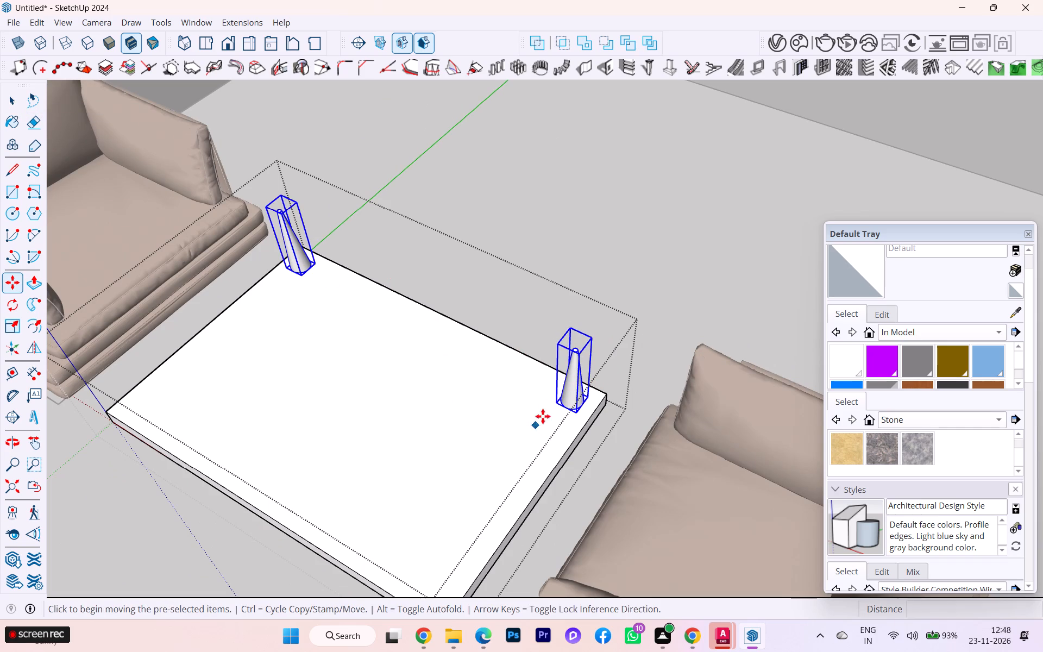
key("Return")
left_click(580, 403)
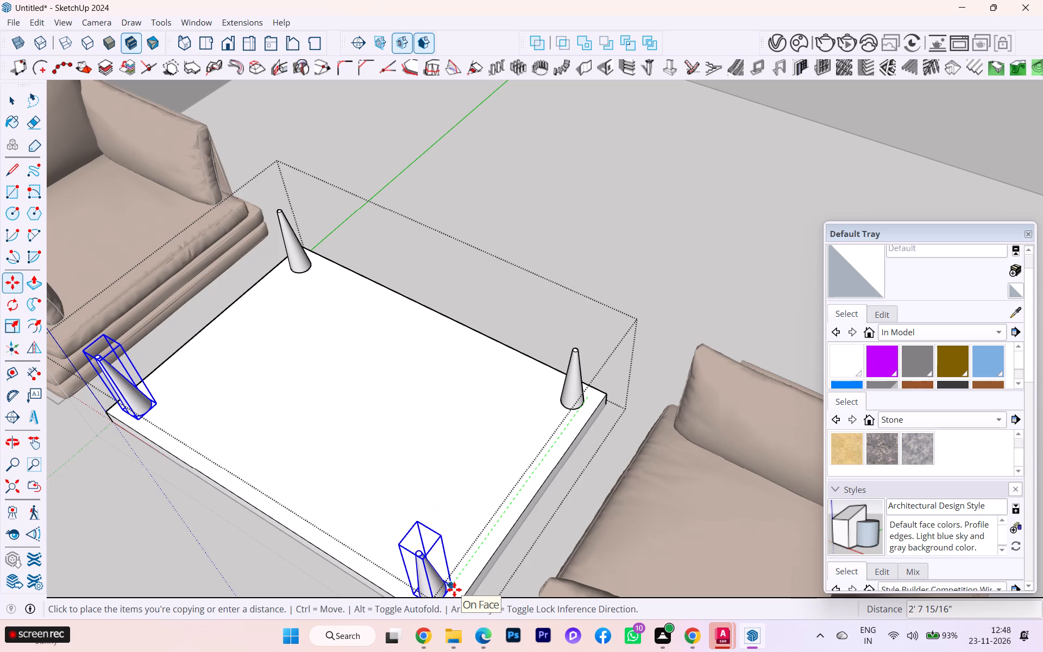
left_click(454, 590)
scroll(554, 338, "down", 3)
scroll(554, 338, "up", 1)
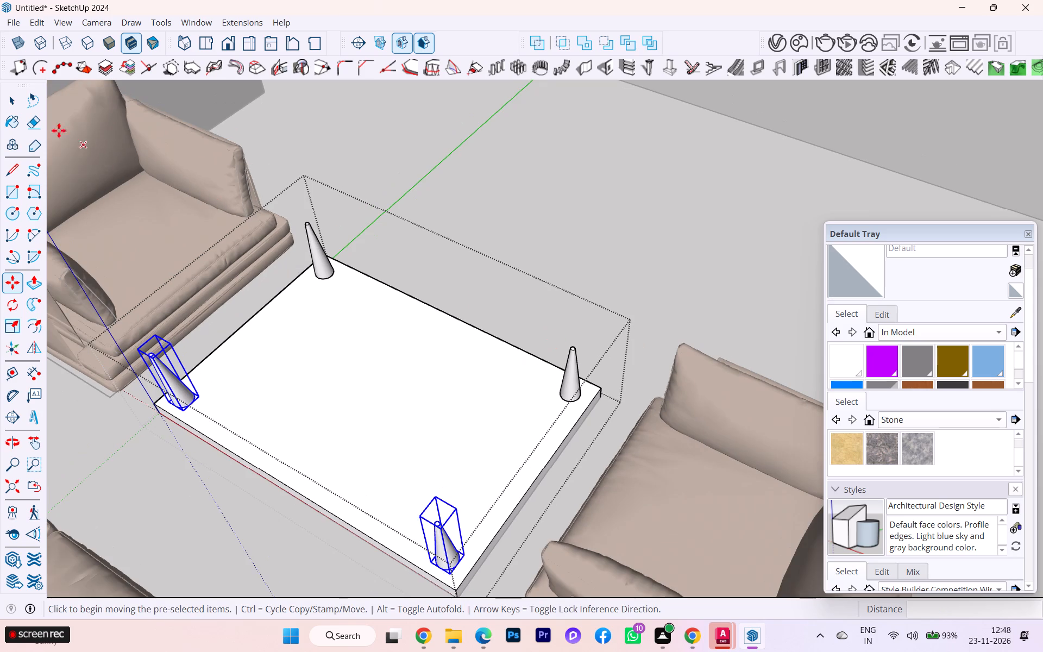
left_click(10, 95)
left_click(455, 145)
Flip the table group about its horizontal plane so the slab sits on top of the four legs.
left_click(421, 346)
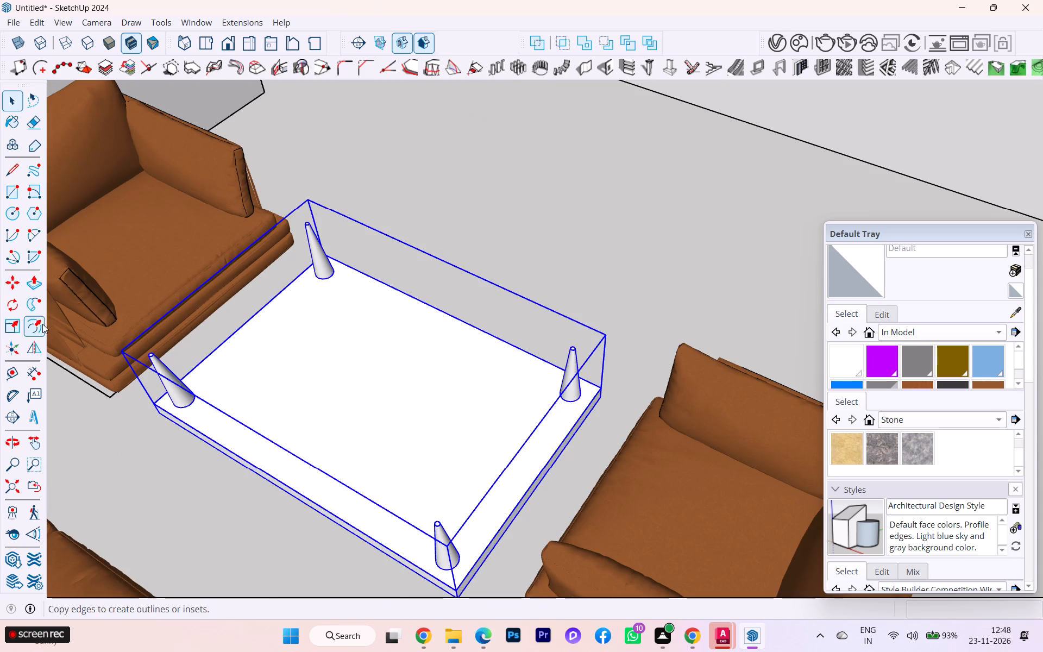
left_click(36, 348)
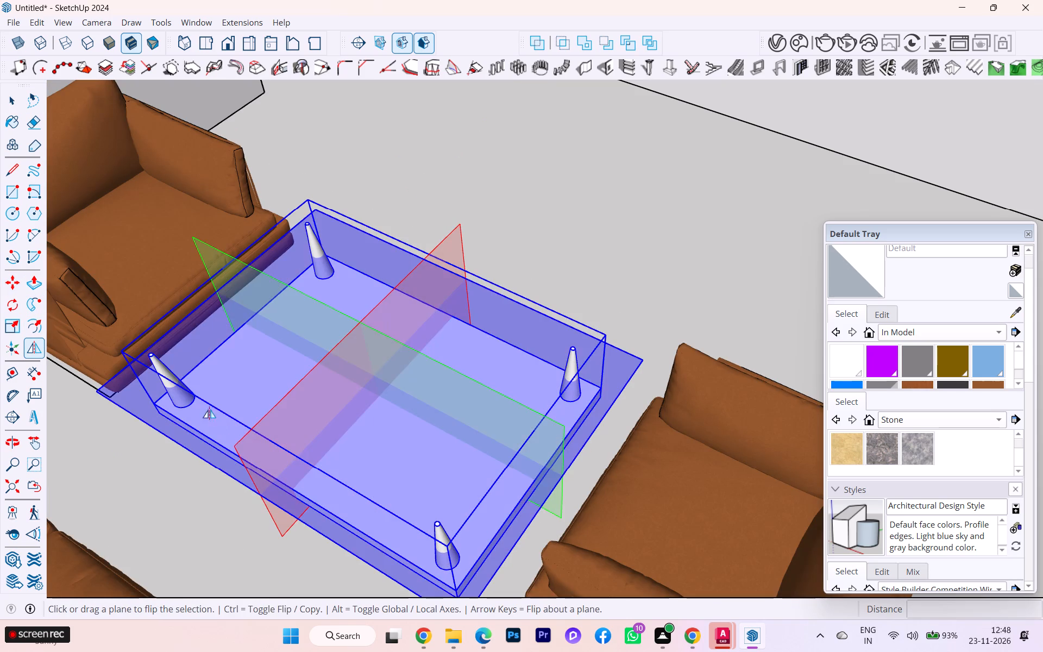
left_click(212, 403)
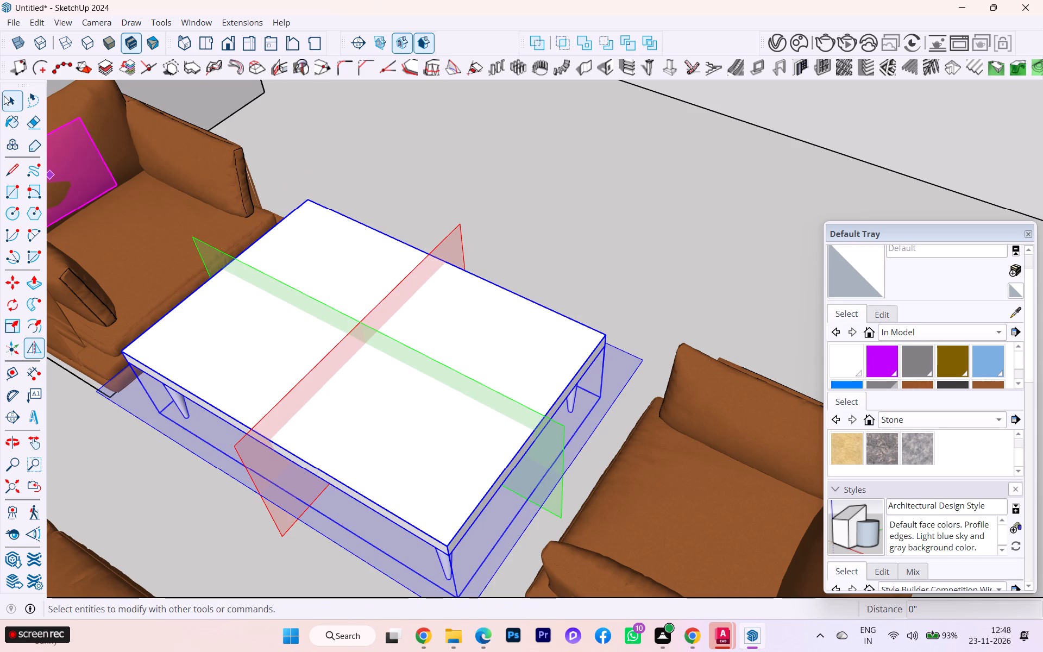
left_click(4, 96)
left_click(488, 132)
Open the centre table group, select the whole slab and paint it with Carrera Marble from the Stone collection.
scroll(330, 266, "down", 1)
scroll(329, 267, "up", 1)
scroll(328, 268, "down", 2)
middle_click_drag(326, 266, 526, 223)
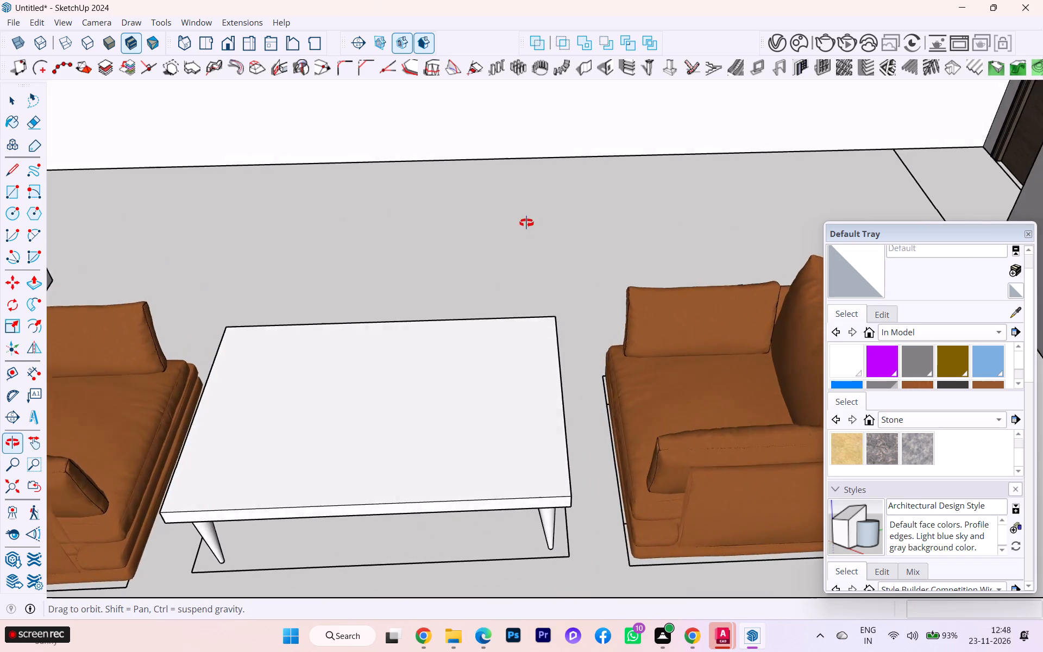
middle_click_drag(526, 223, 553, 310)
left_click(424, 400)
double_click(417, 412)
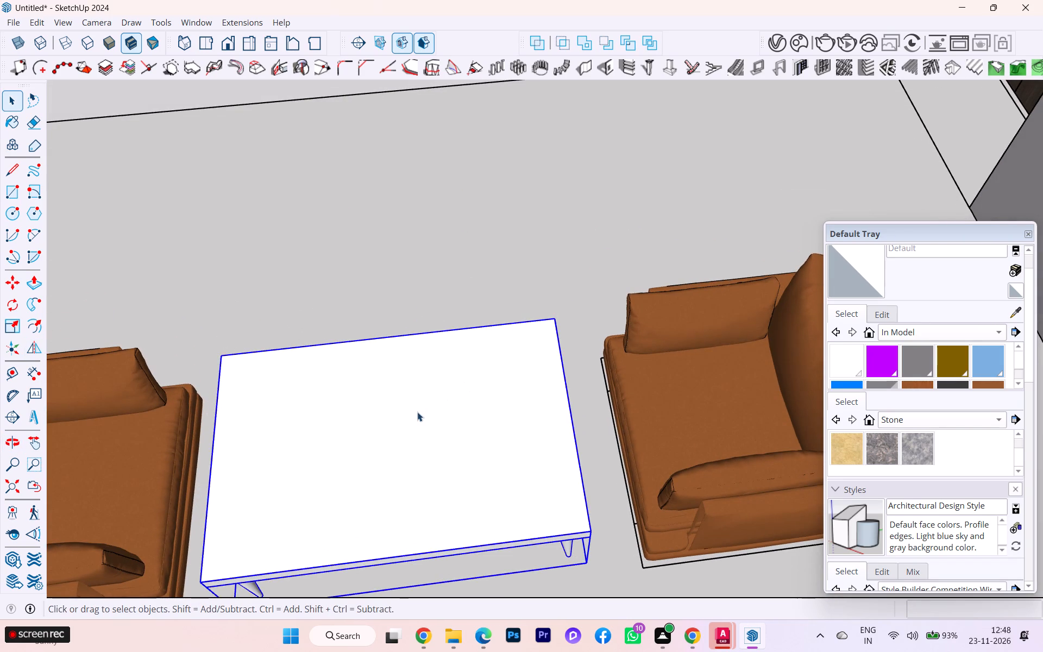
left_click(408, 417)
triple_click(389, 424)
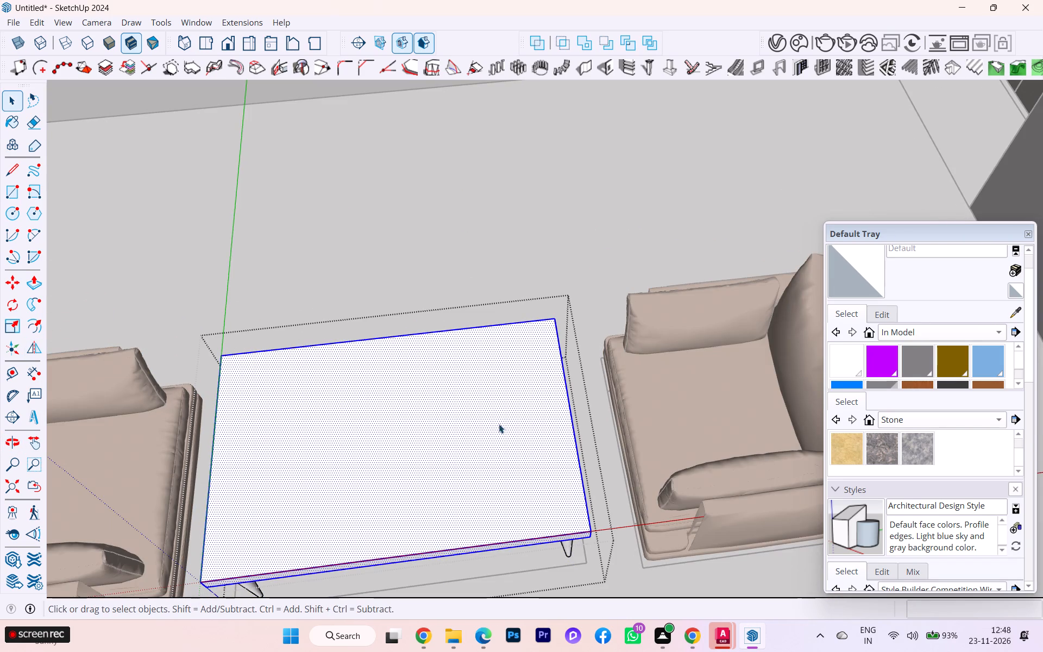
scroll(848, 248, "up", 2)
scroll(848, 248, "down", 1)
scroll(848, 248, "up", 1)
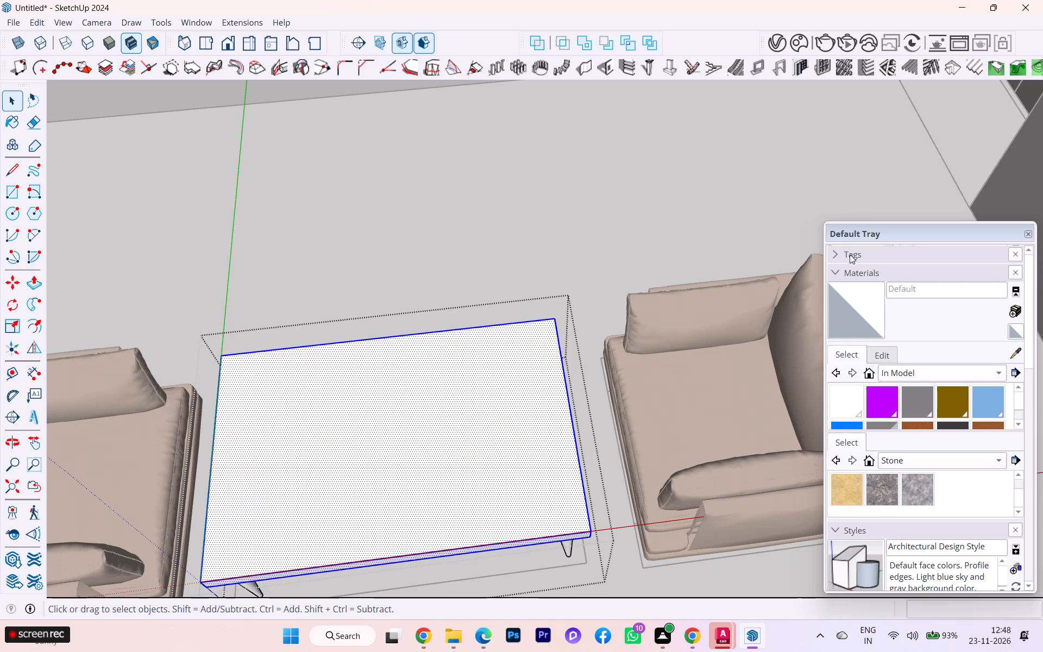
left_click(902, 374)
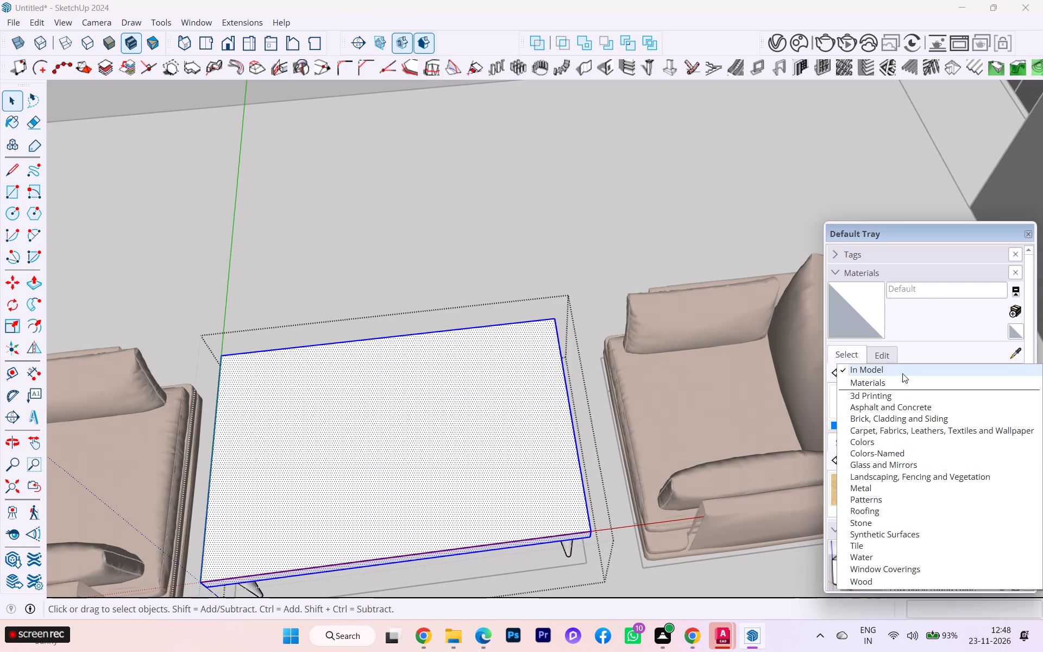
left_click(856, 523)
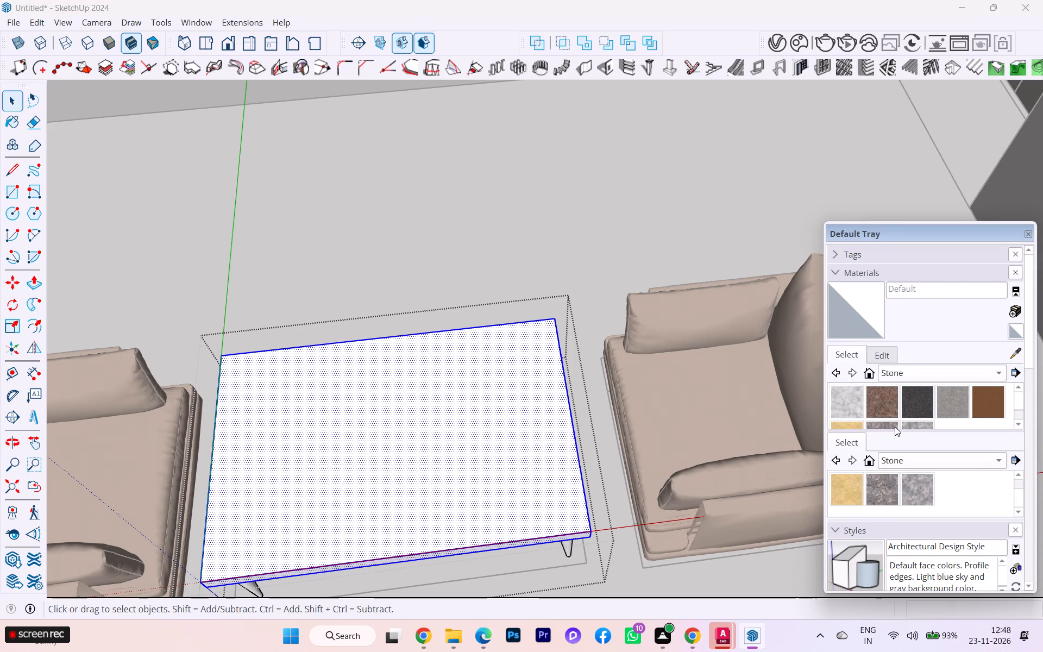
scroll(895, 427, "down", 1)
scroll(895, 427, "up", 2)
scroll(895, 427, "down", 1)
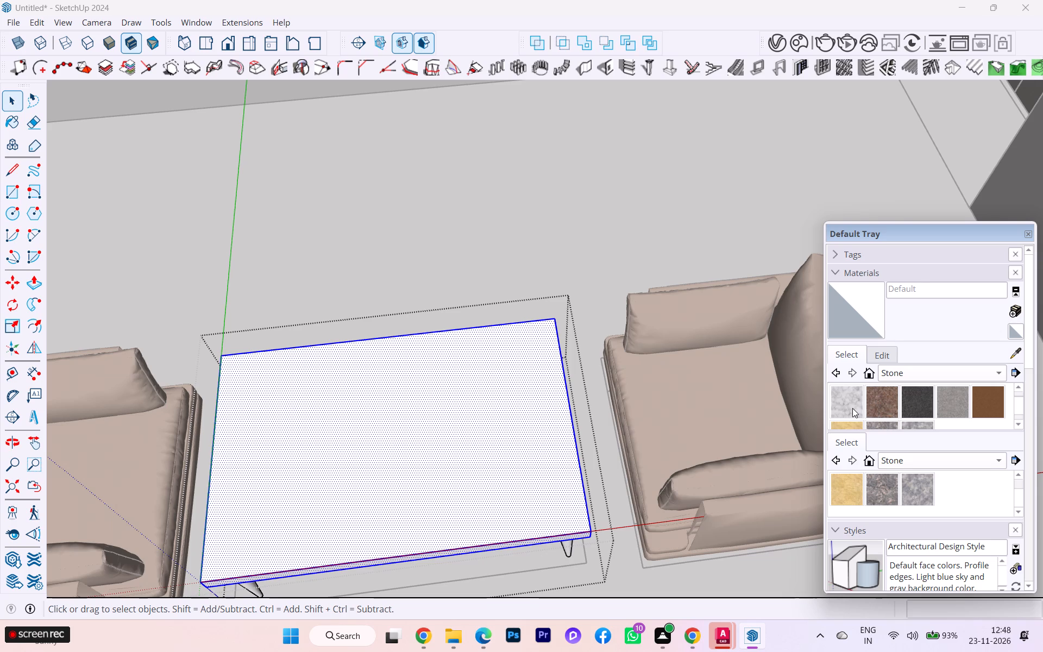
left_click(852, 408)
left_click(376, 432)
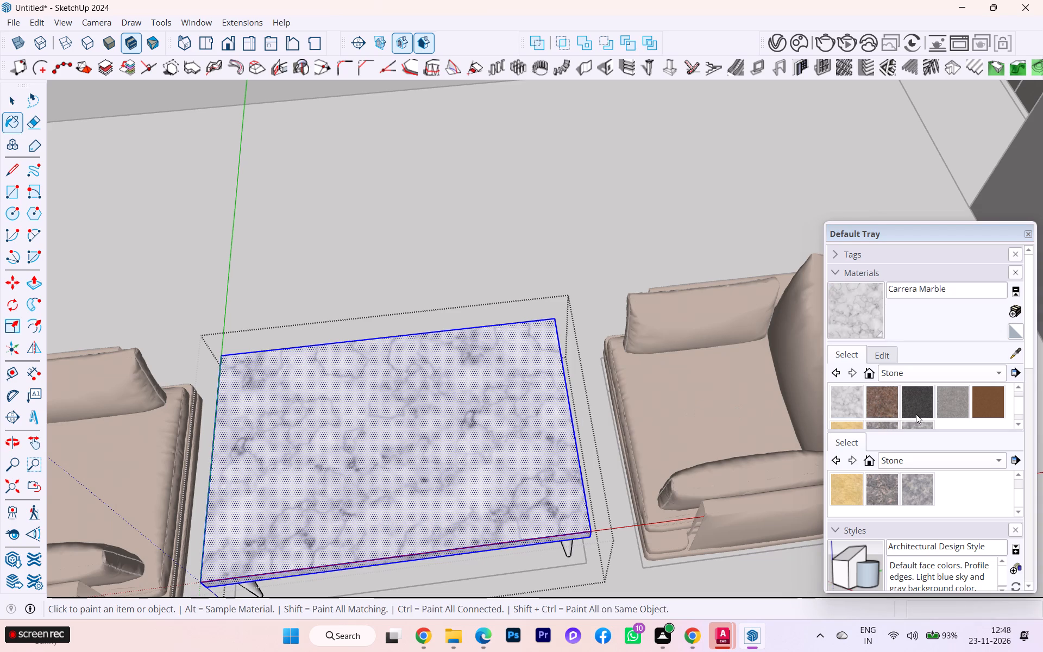
Repaint the selected table slab with Stone Vein Gray from the Stone collection and leave the table group.
scroll(926, 410, "down", 2)
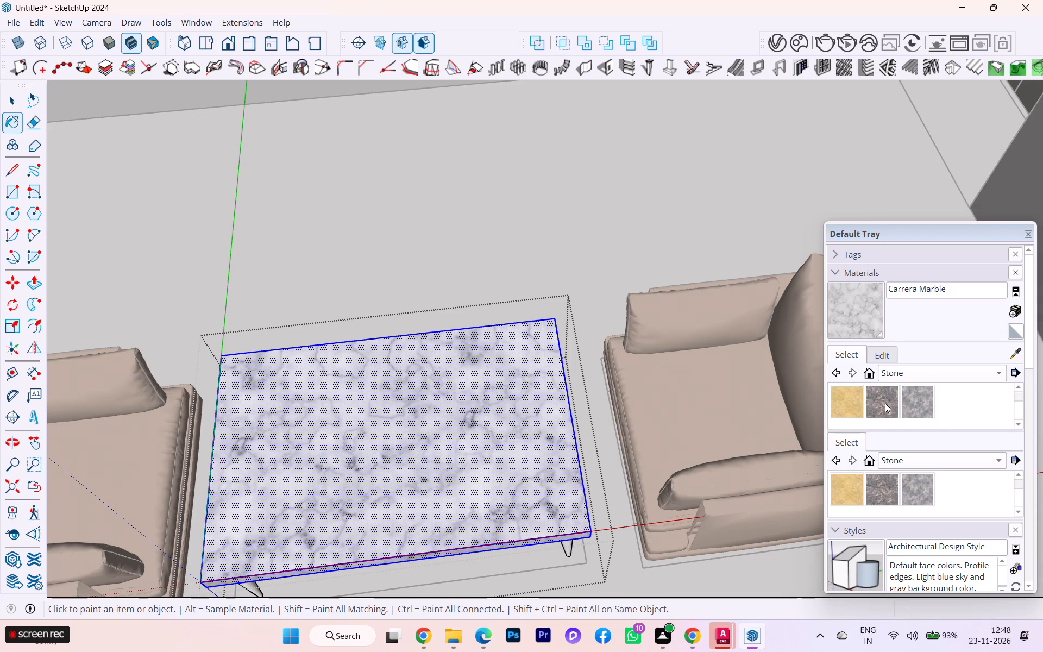
left_click(914, 394)
left_click(550, 410)
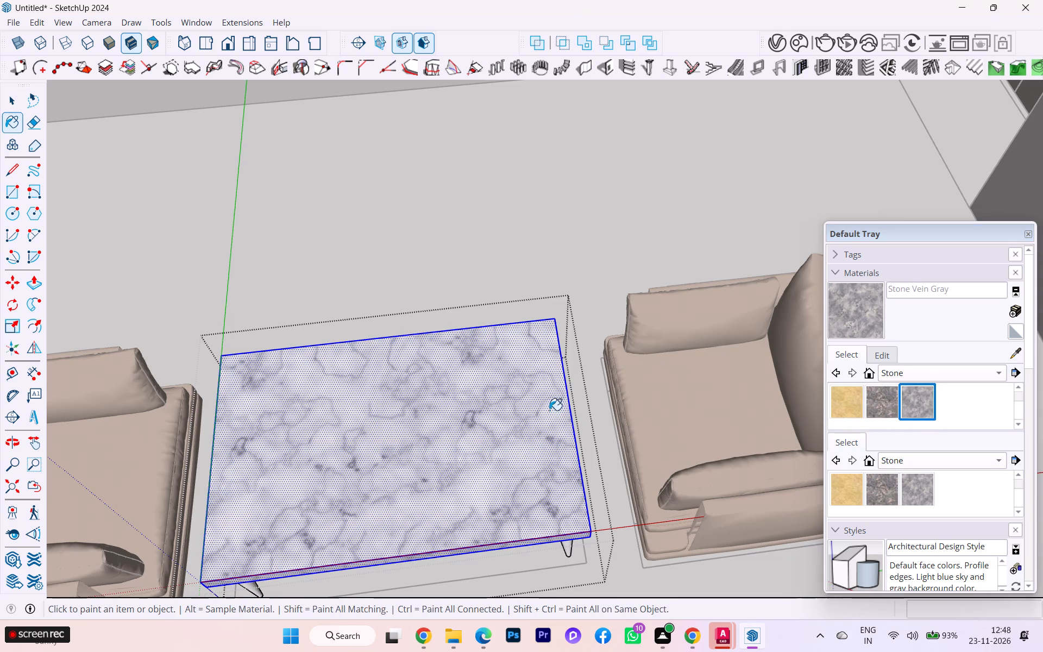
scroll(550, 397, "down", 2)
left_click(11, 104)
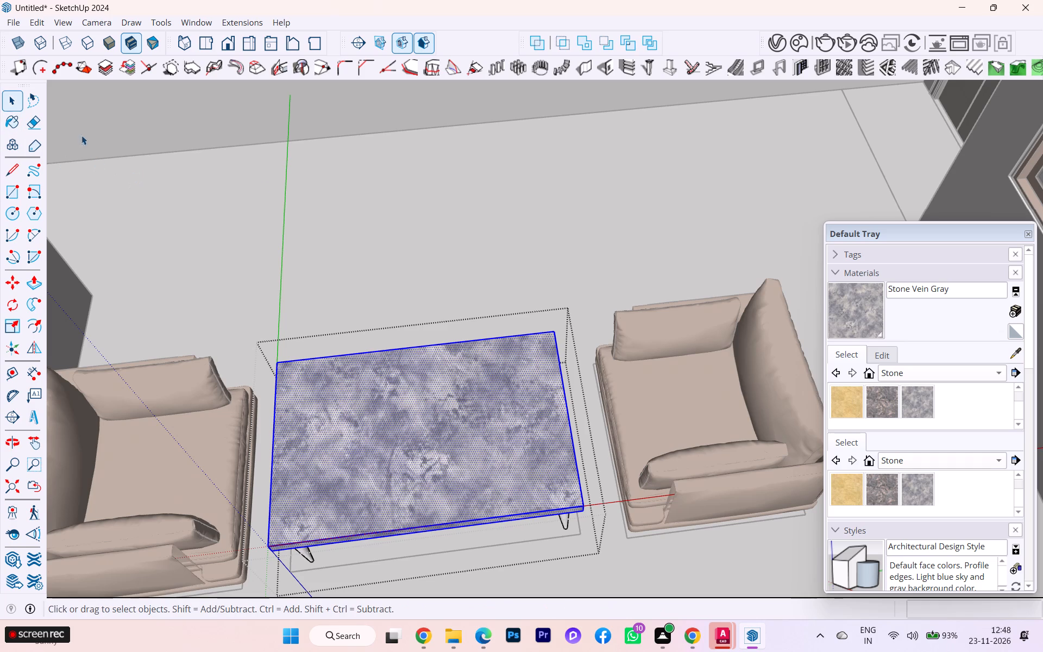
left_click(339, 192)
Examine the stone-topped table together with the surrounding armchairs and sofa from several angles.
scroll(412, 241, "down", 1)
scroll(413, 242, "up", 1)
scroll(414, 242, "down", 10)
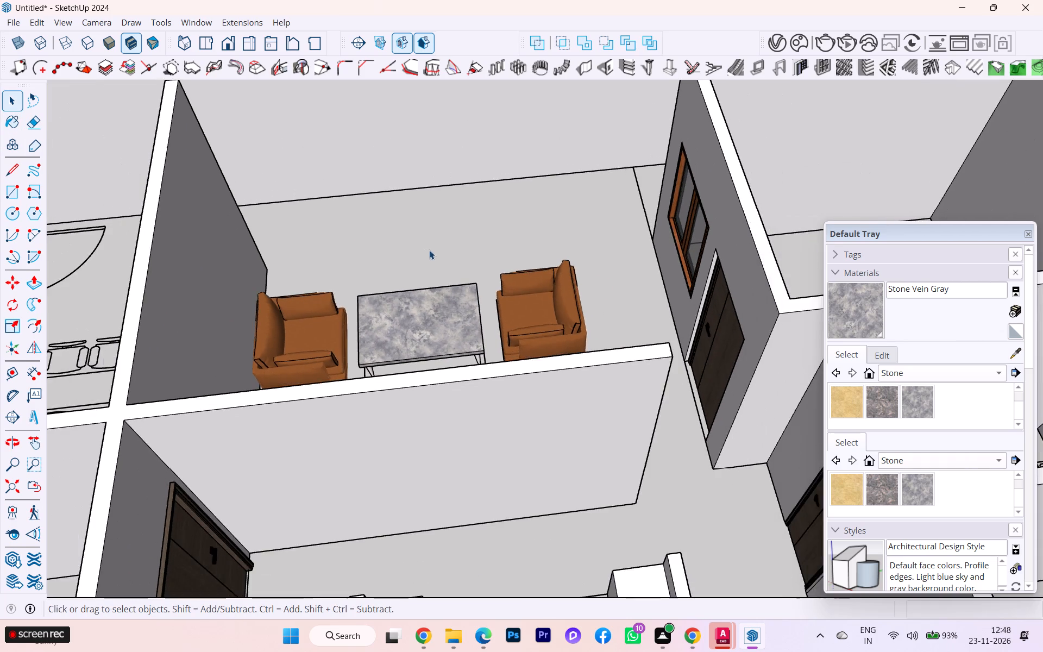
middle_click_drag(438, 248, 655, 256)
scroll(412, 371, "up", 7)
scroll(387, 398, "down", 1)
scroll(387, 398, "up", 1)
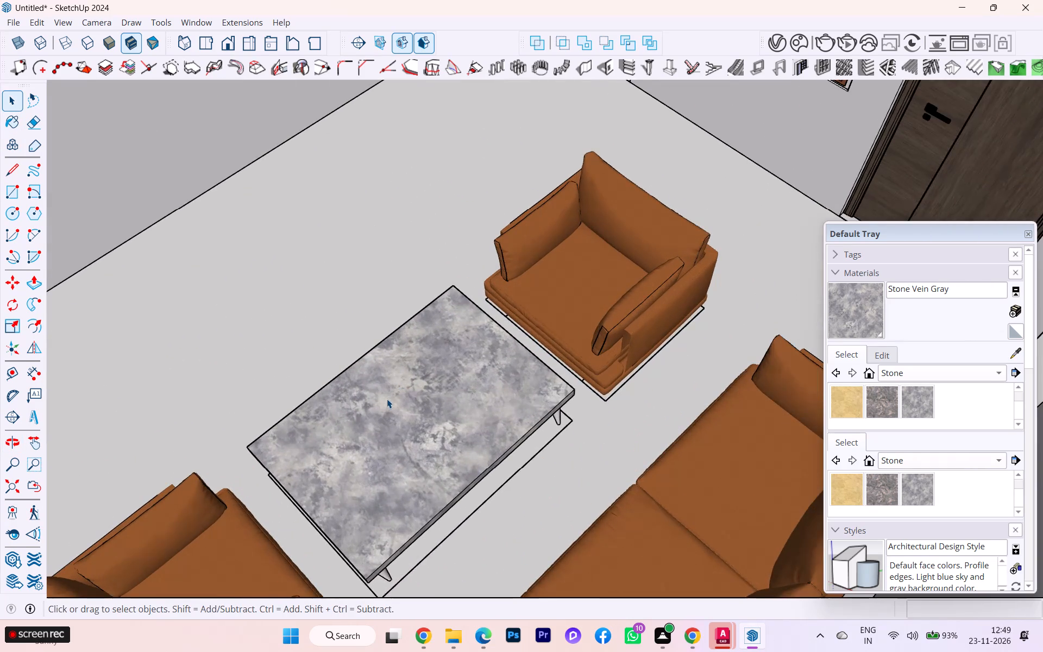
scroll(386, 399, "down", 1)
middle_click_drag(409, 379, 536, 329)
scroll(300, 349, "down", 2)
scroll(407, 385, "down", 2)
middle_click_drag(417, 388, 451, 389)
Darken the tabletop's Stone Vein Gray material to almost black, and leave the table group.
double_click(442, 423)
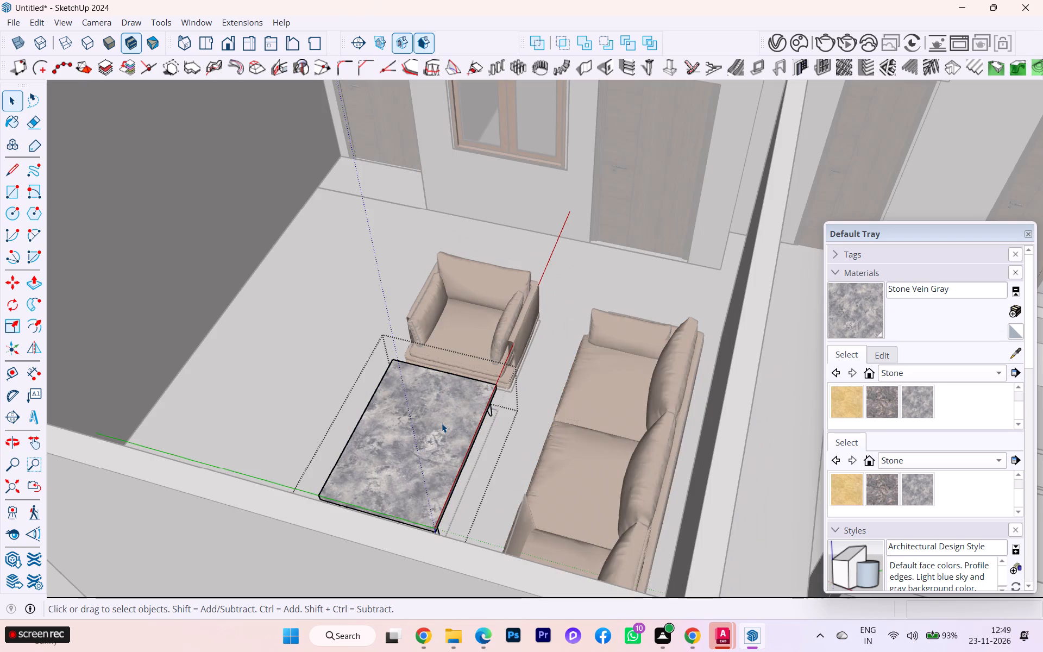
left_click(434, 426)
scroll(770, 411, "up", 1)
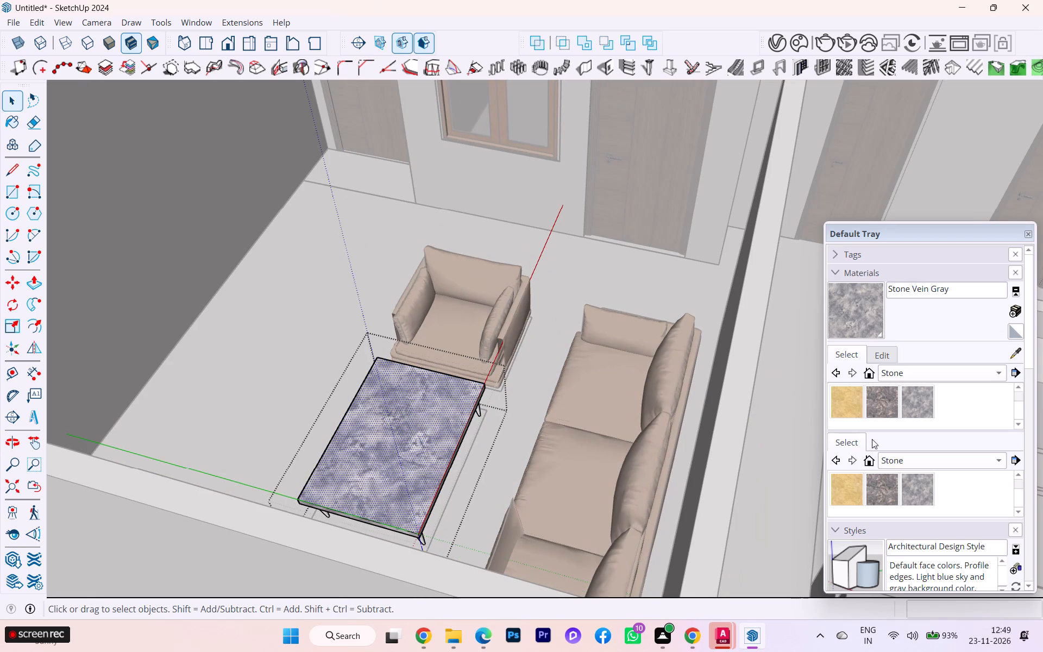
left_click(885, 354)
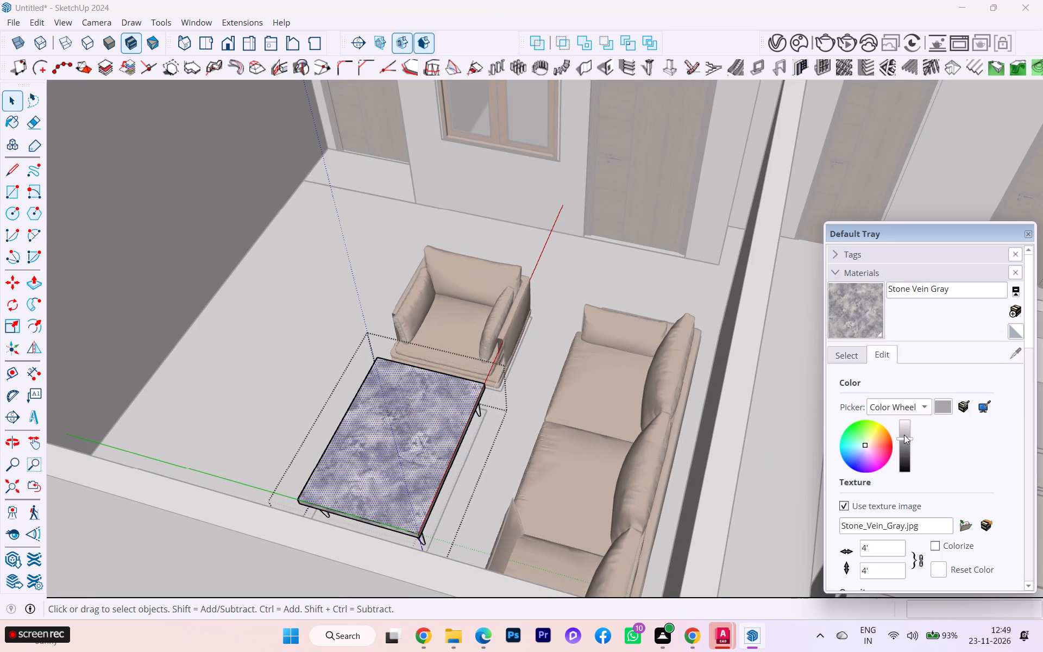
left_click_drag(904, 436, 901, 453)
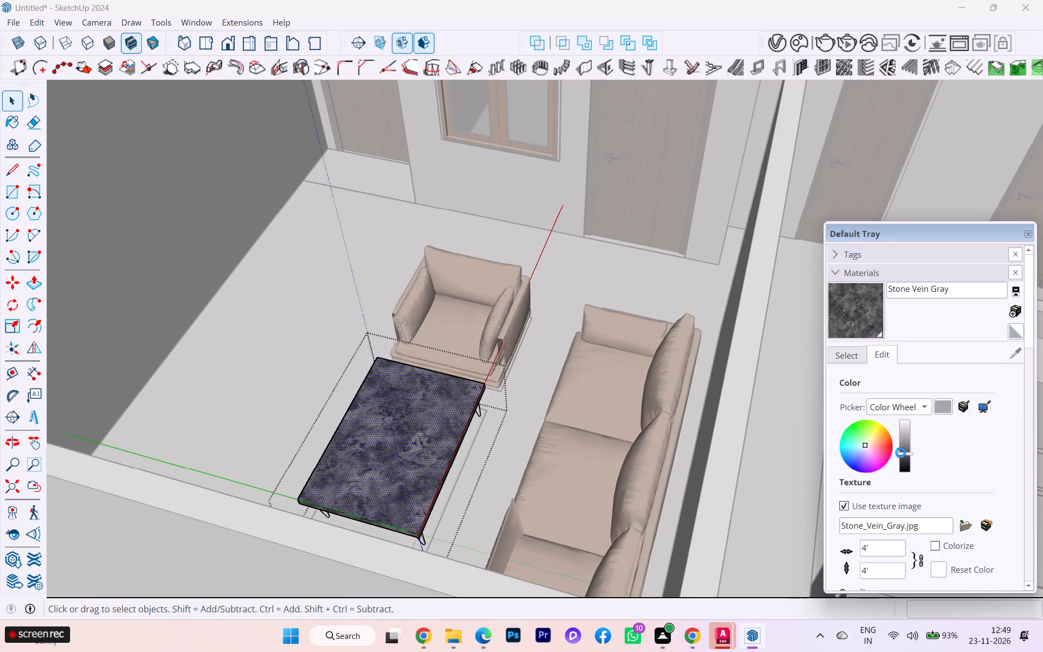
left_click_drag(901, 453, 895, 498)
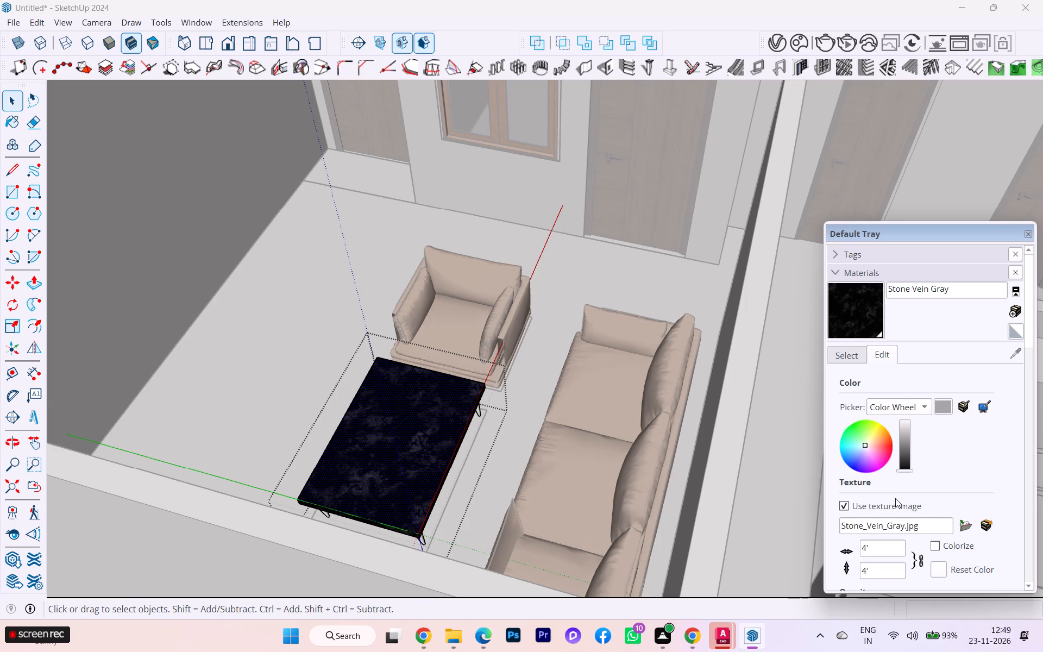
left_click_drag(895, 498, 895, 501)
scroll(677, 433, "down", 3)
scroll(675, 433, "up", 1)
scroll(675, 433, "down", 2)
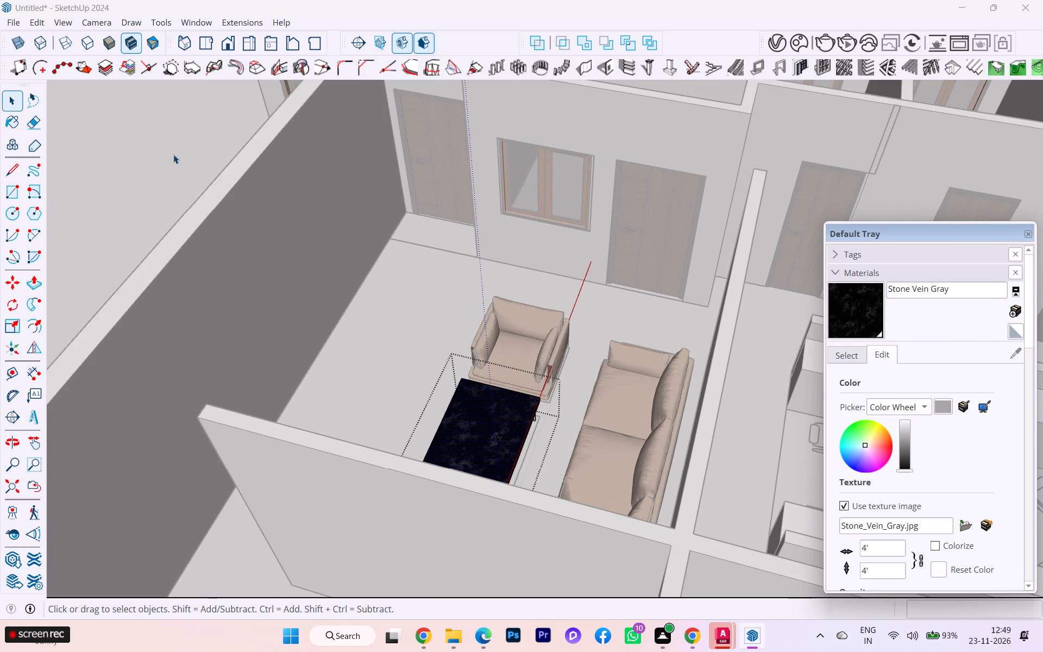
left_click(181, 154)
Lighten the Stone Vein Gray material from near black to a dark gray.
scroll(462, 332, "up", 1)
scroll(467, 344, "down", 2)
scroll(469, 350, "up", 1)
scroll(474, 362, "down", 1)
scroll(477, 372, "up", 9)
scroll(532, 440, "up", 6)
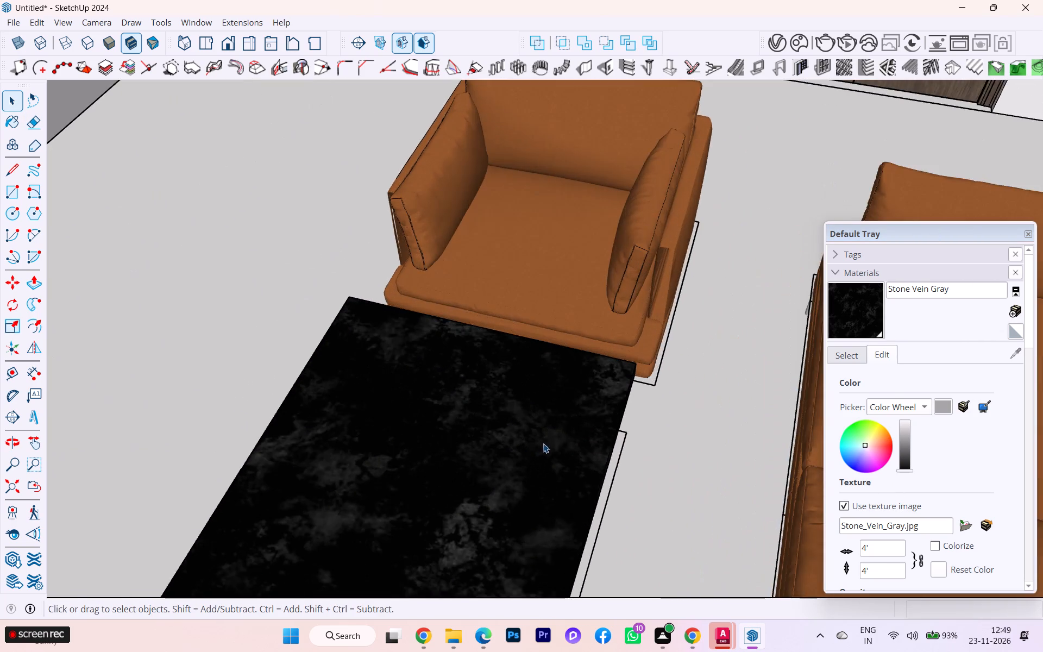
middle_click_drag(525, 442, 172, 424)
scroll(467, 315, "down", 3)
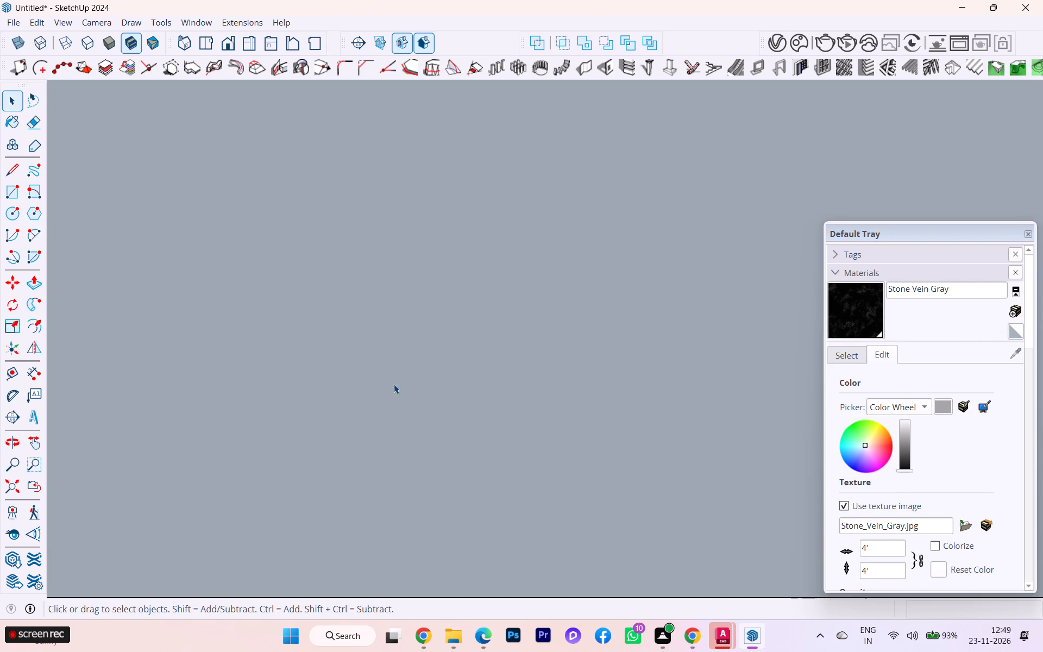
scroll(260, 392, "down", 3)
scroll(492, 436, "down", 4)
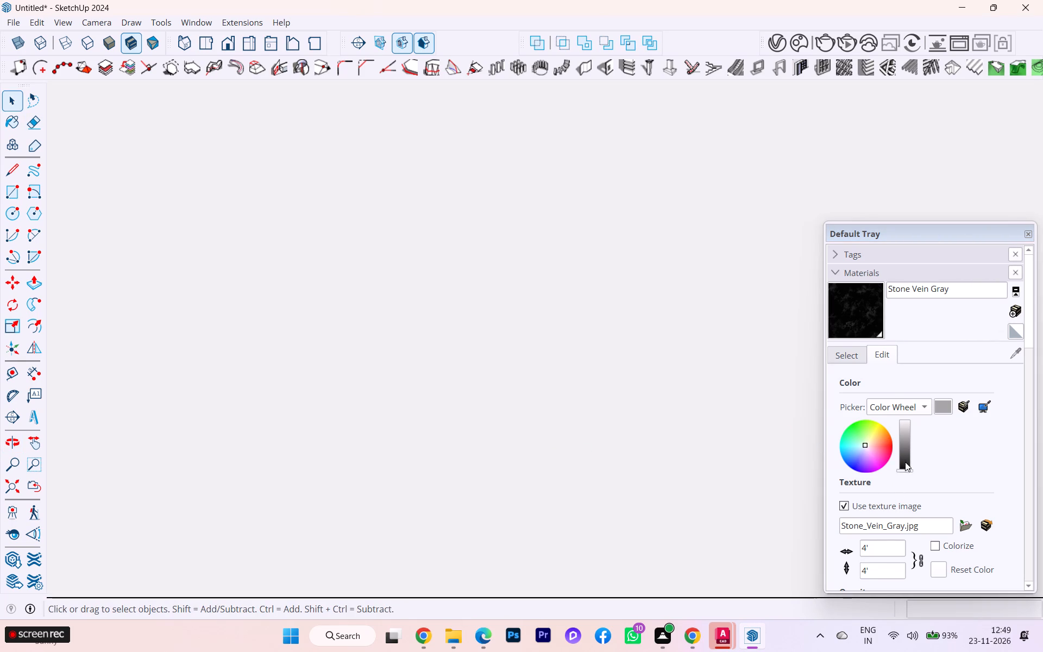
left_click_drag(905, 462, 903, 454)
scroll(210, 321, "down", 4)
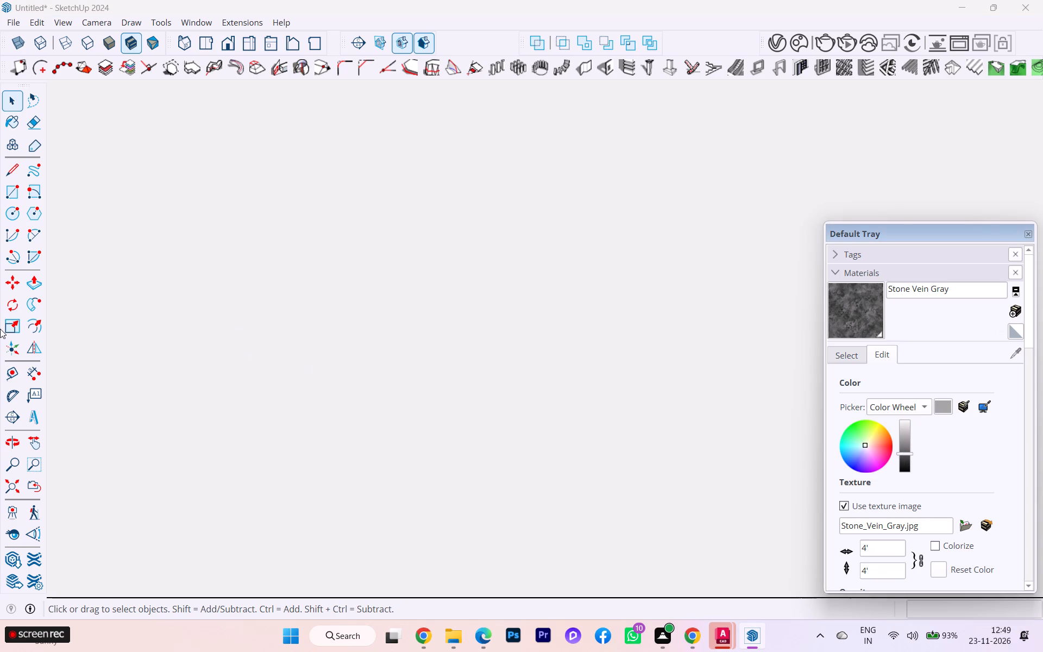
Bring the whole model back into view and examine the darkened tabletop in the waiting area up close.
left_click(14, 485)
scroll(281, 307, "down", 1)
scroll(282, 306, "up", 1)
scroll(286, 304, "down", 1)
middle_click_drag(291, 309, 335, 438)
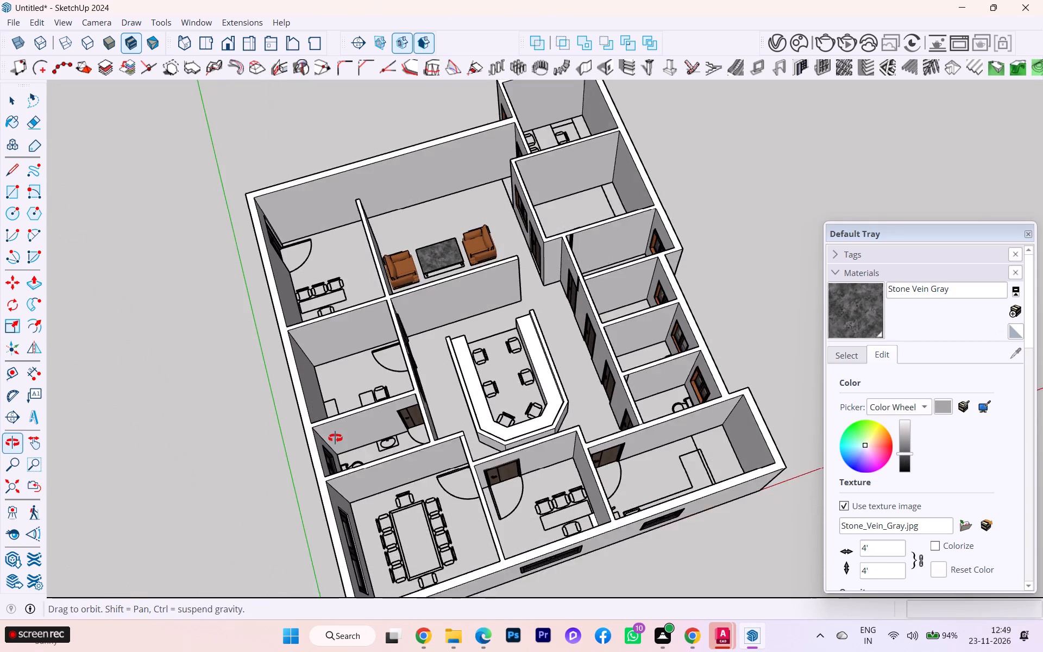
middle_click_drag(335, 438, 337, 441)
scroll(427, 237, "up", 2)
scroll(431, 234, "down", 3)
scroll(433, 233, "up", 8)
scroll(447, 225, "down", 2)
scroll(447, 225, "up", 5)
scroll(448, 236, "down", 1)
scroll(448, 238, "up", 8)
scroll(448, 254, "down", 1)
scroll(447, 255, "up", 8)
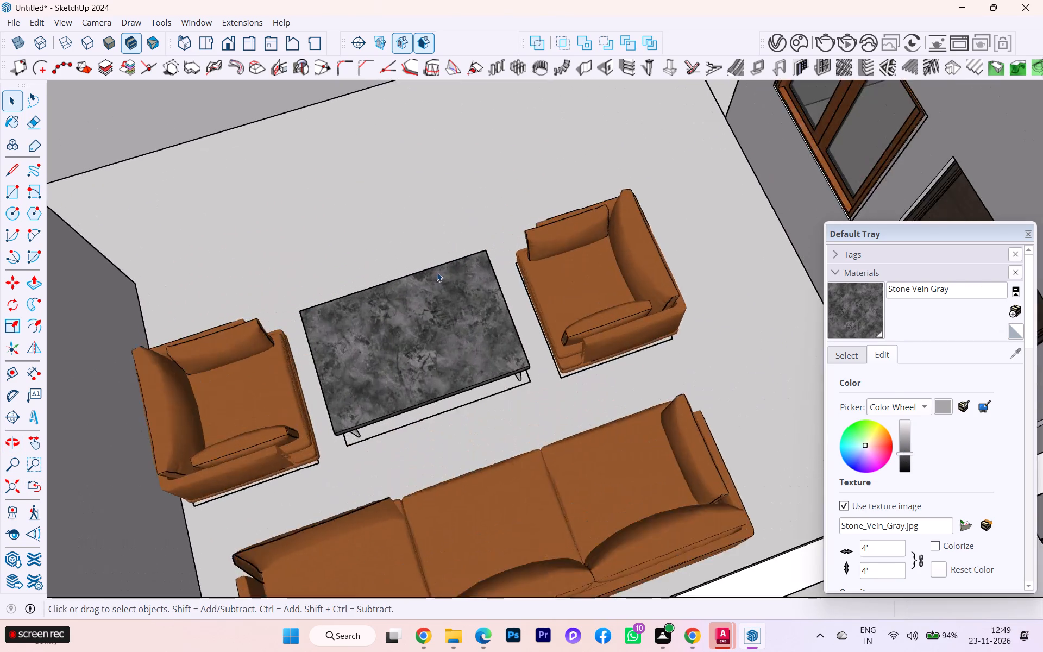
scroll(437, 272, "up", 5)
scroll(430, 279, "down", 1)
scroll(430, 279, "up", 4)
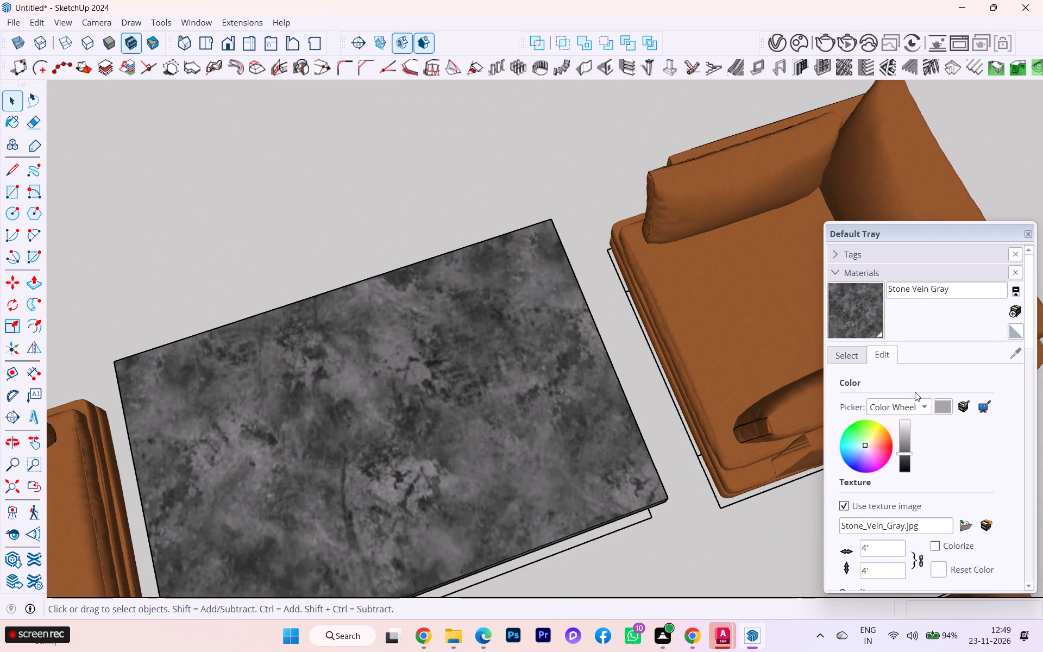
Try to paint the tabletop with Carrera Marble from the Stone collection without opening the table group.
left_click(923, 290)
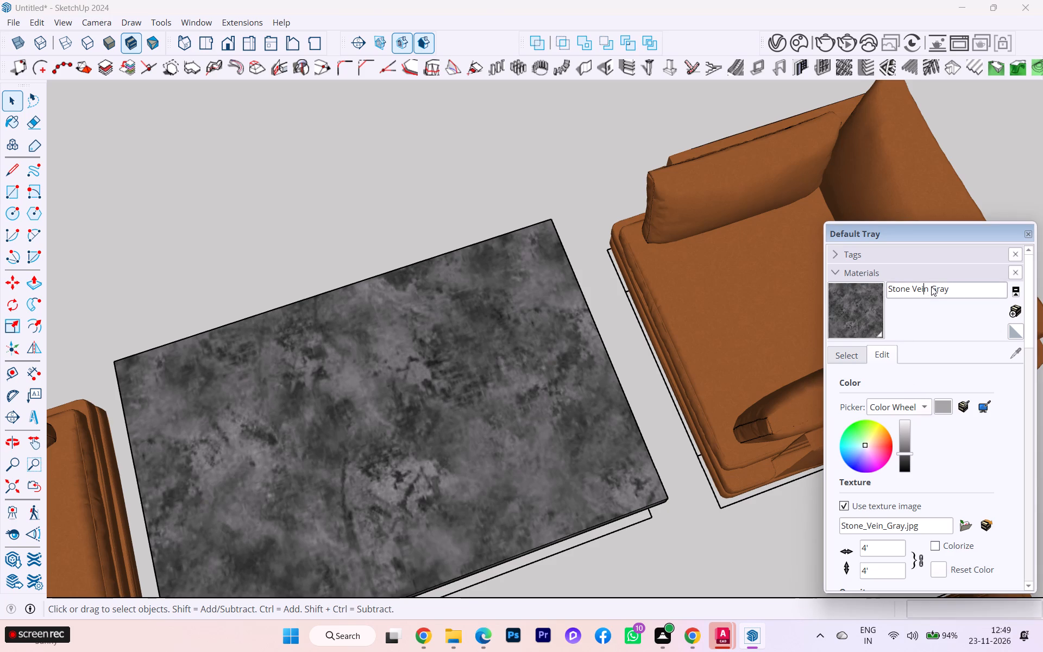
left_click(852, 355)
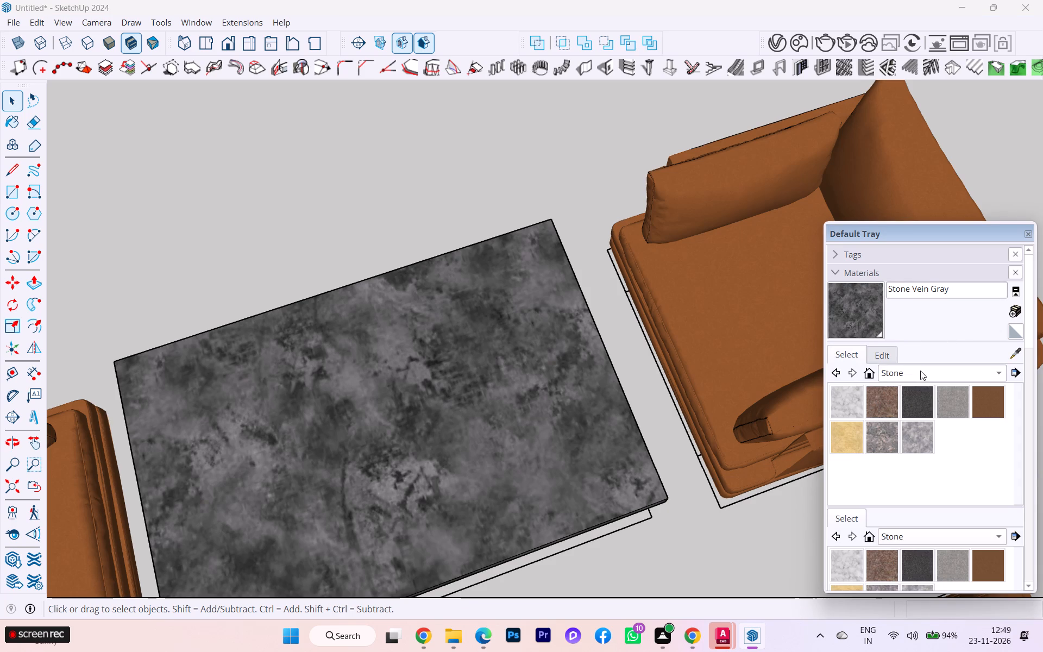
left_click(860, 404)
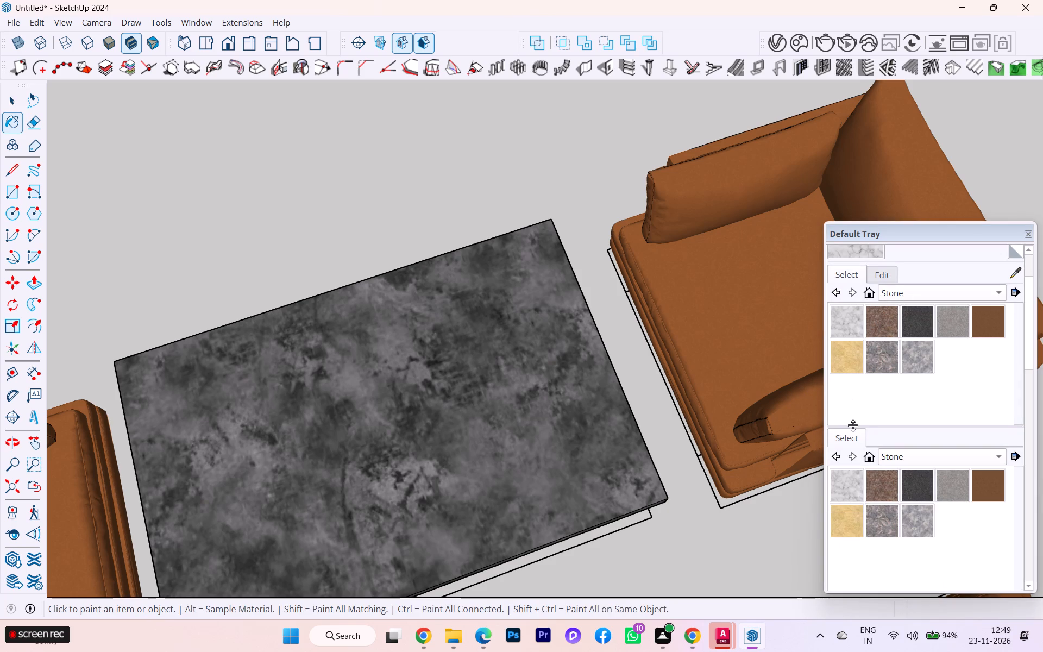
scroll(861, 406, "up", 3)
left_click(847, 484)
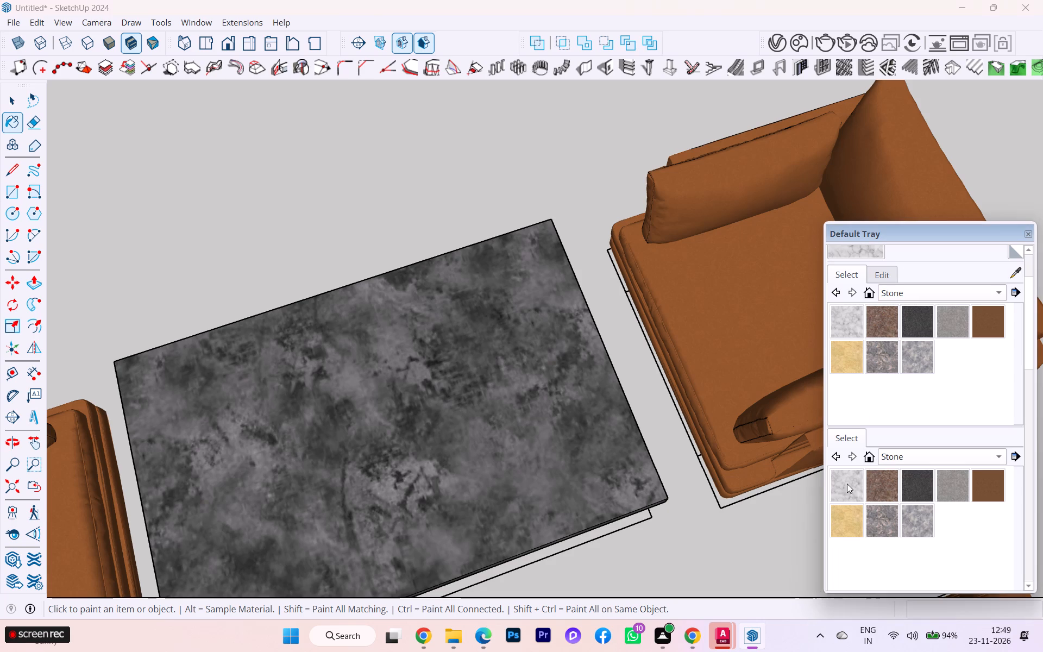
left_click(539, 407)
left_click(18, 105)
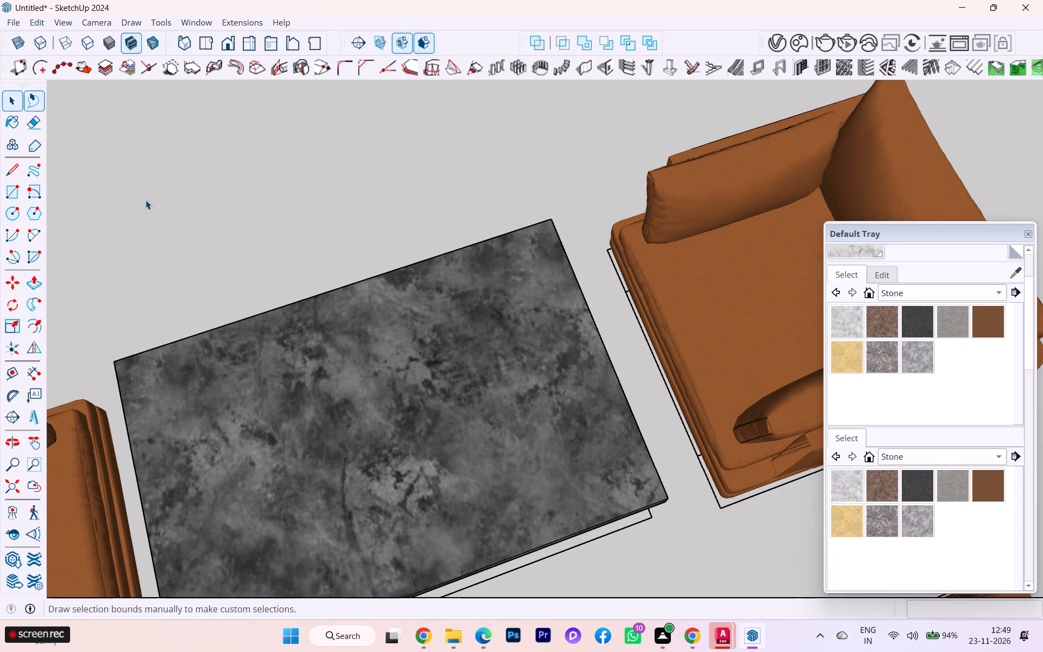
Open the table group, select the slab's top face and paint it with Carrera Marble.
double_click(411, 379)
left_click(411, 379)
double_click(414, 378)
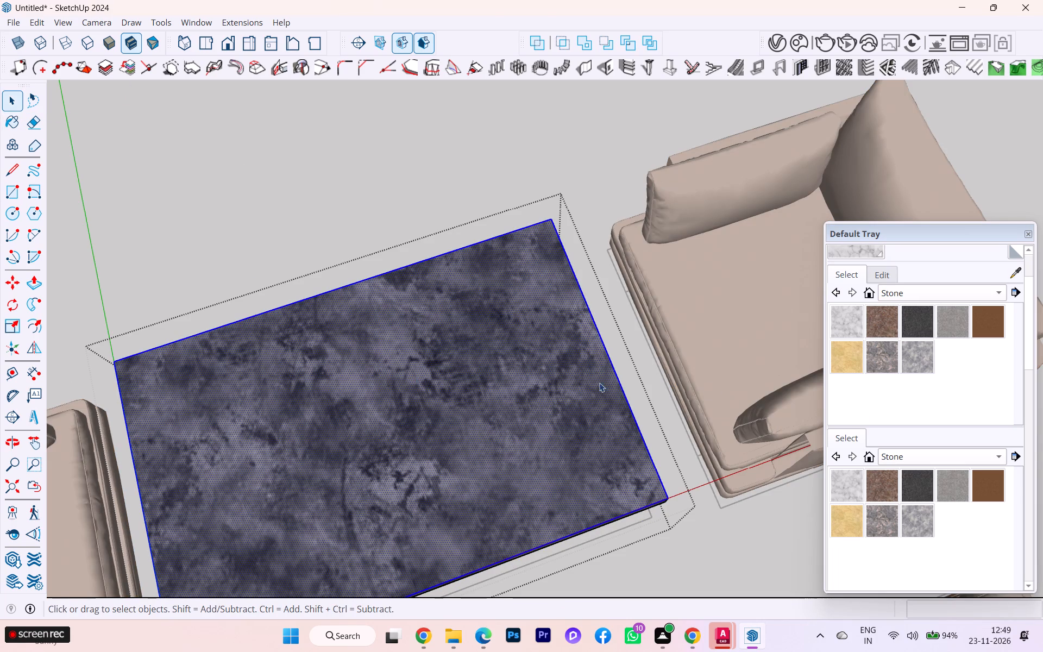
left_click(843, 474)
left_click(528, 427)
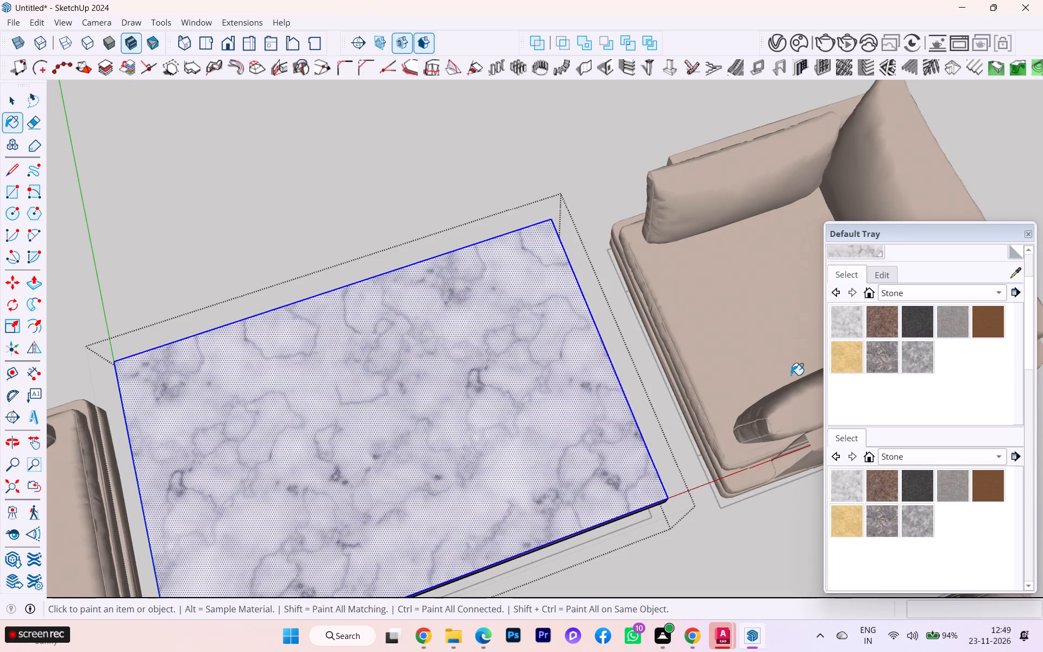
Darken the Carrera Marble material on the tabletop to a dark gray.
left_click(882, 272)
left_click(906, 359)
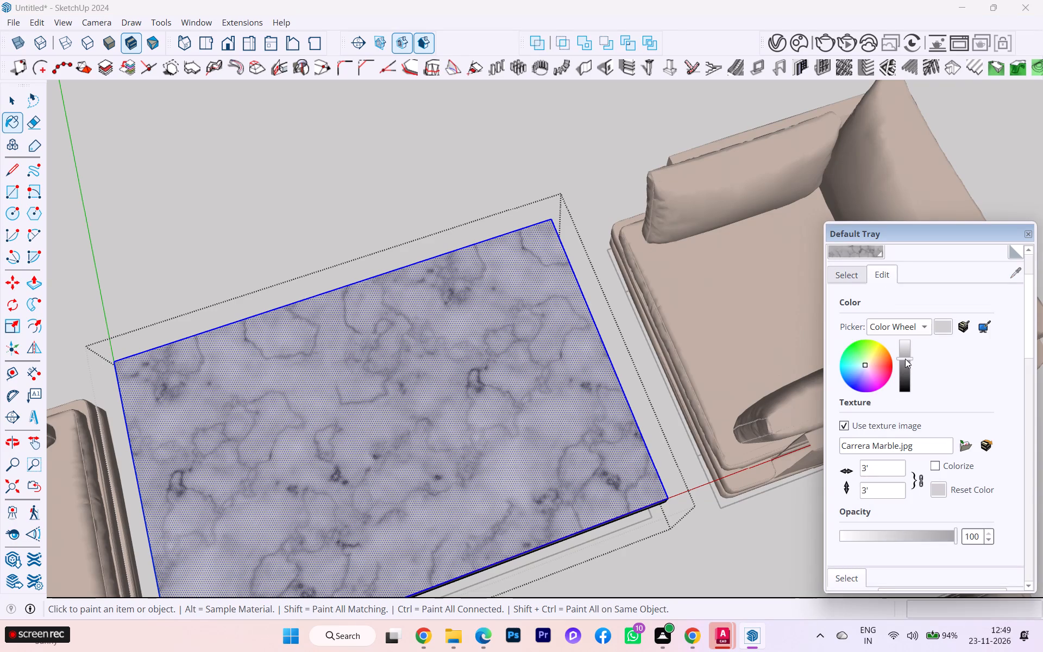
left_click_drag(905, 359, 902, 377)
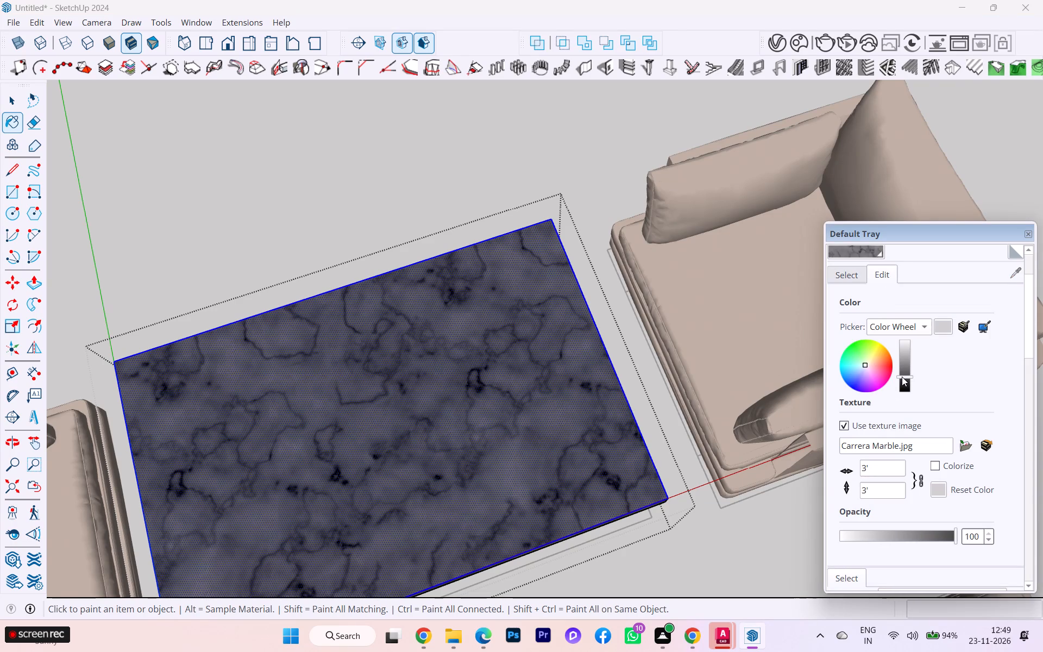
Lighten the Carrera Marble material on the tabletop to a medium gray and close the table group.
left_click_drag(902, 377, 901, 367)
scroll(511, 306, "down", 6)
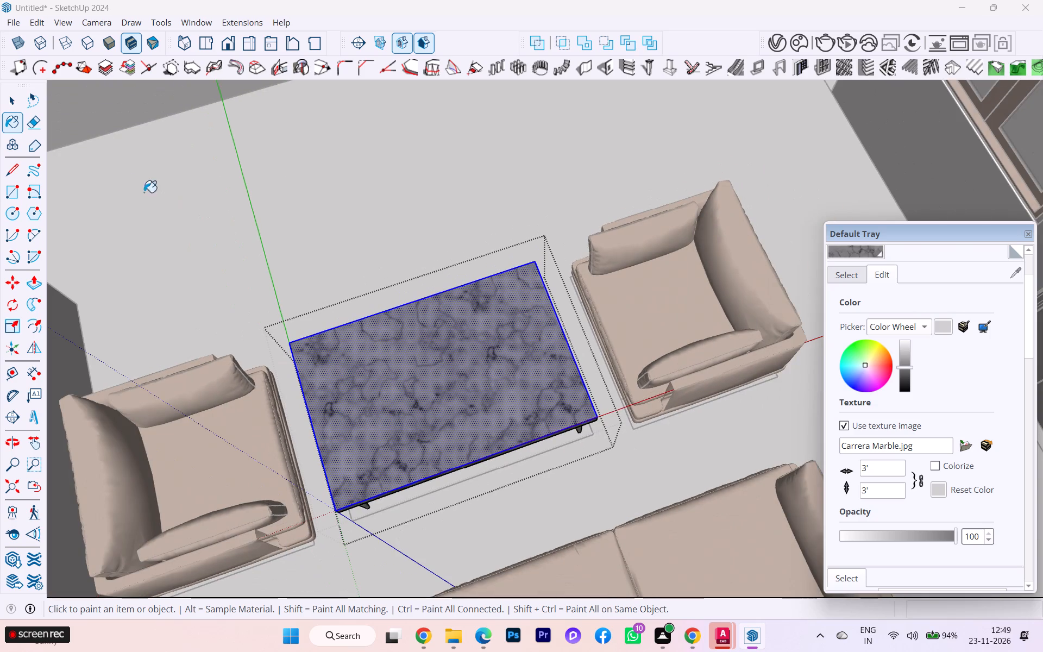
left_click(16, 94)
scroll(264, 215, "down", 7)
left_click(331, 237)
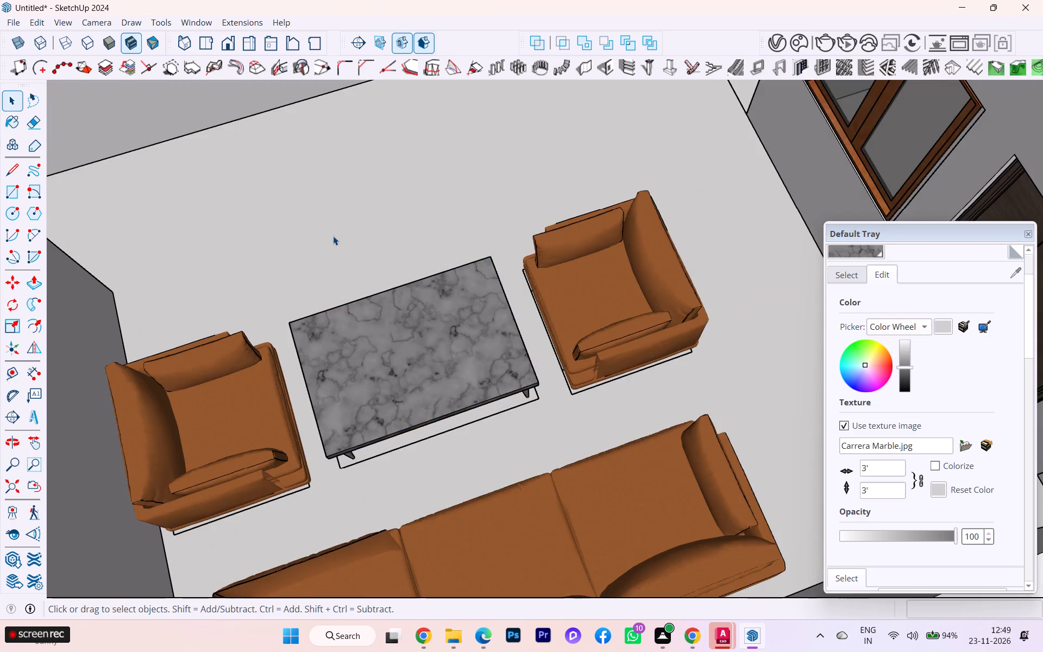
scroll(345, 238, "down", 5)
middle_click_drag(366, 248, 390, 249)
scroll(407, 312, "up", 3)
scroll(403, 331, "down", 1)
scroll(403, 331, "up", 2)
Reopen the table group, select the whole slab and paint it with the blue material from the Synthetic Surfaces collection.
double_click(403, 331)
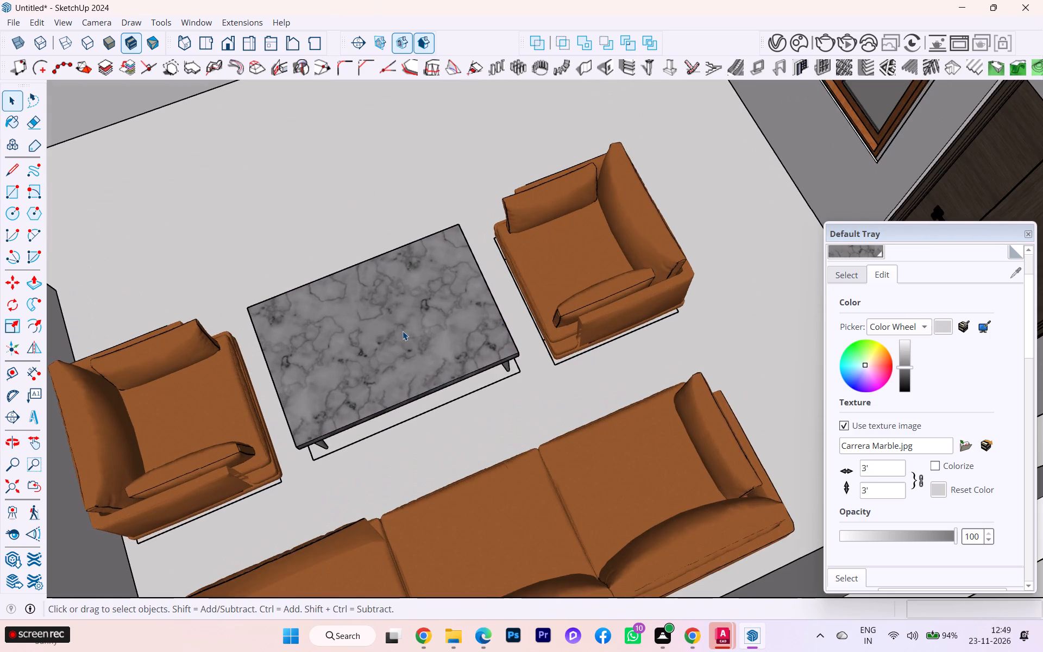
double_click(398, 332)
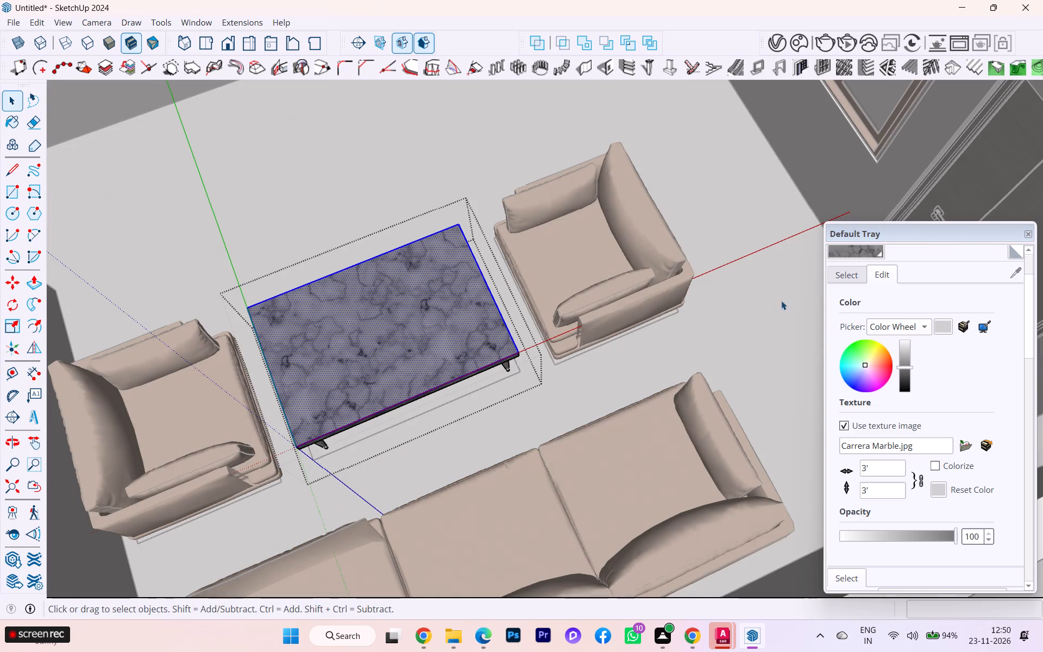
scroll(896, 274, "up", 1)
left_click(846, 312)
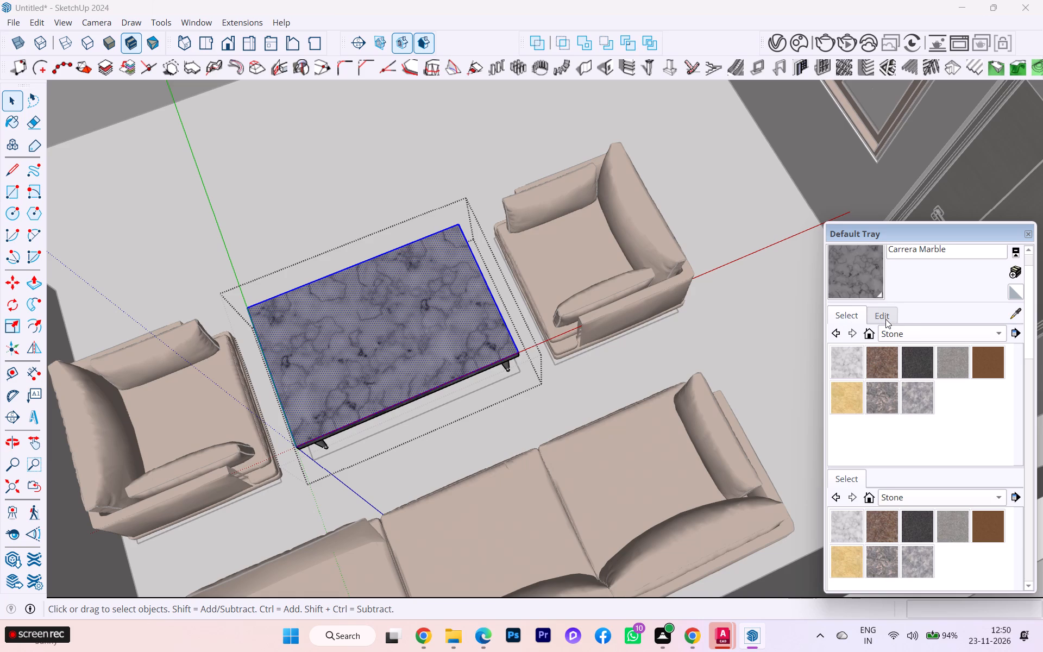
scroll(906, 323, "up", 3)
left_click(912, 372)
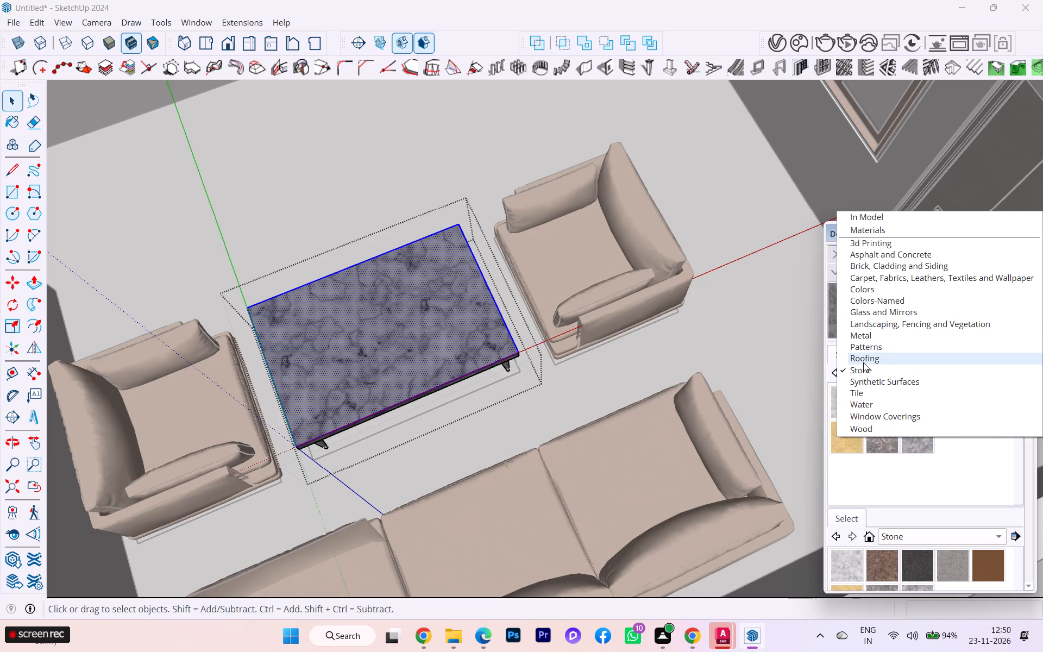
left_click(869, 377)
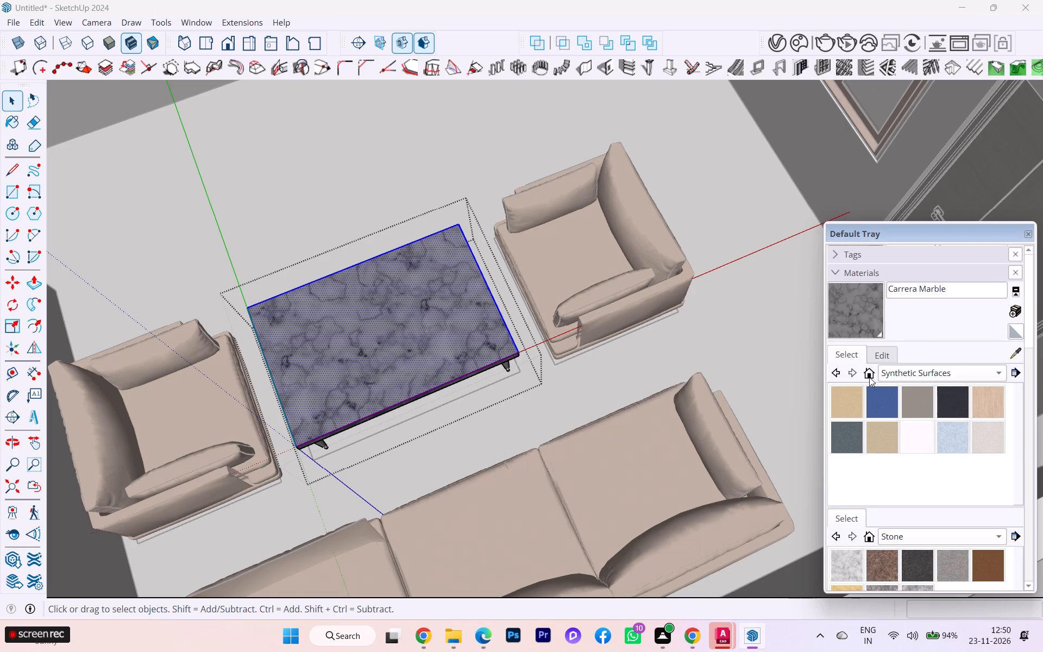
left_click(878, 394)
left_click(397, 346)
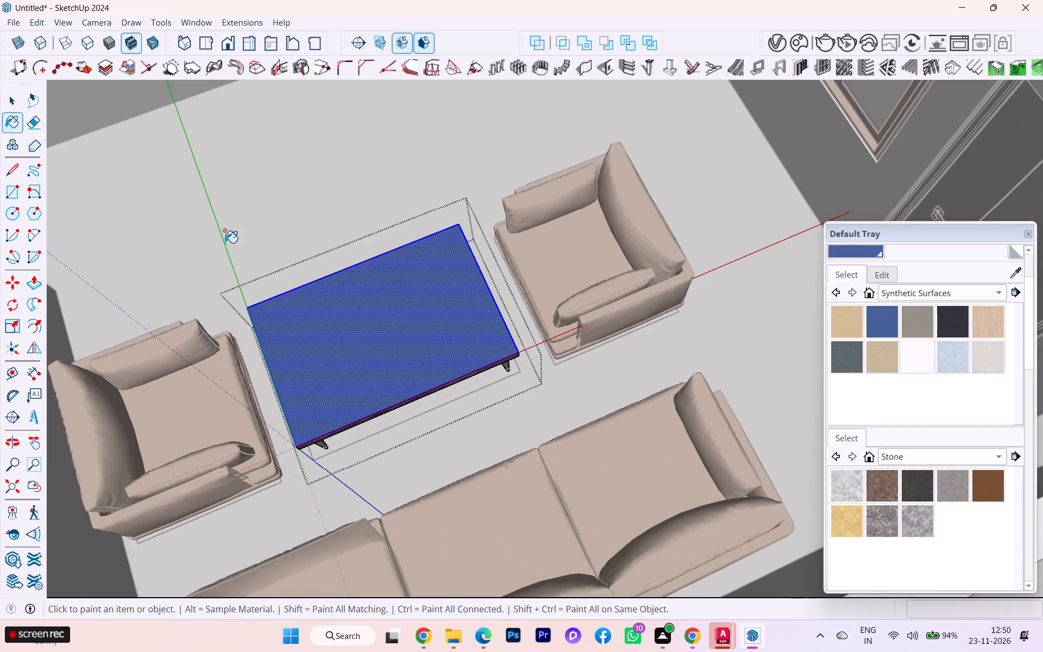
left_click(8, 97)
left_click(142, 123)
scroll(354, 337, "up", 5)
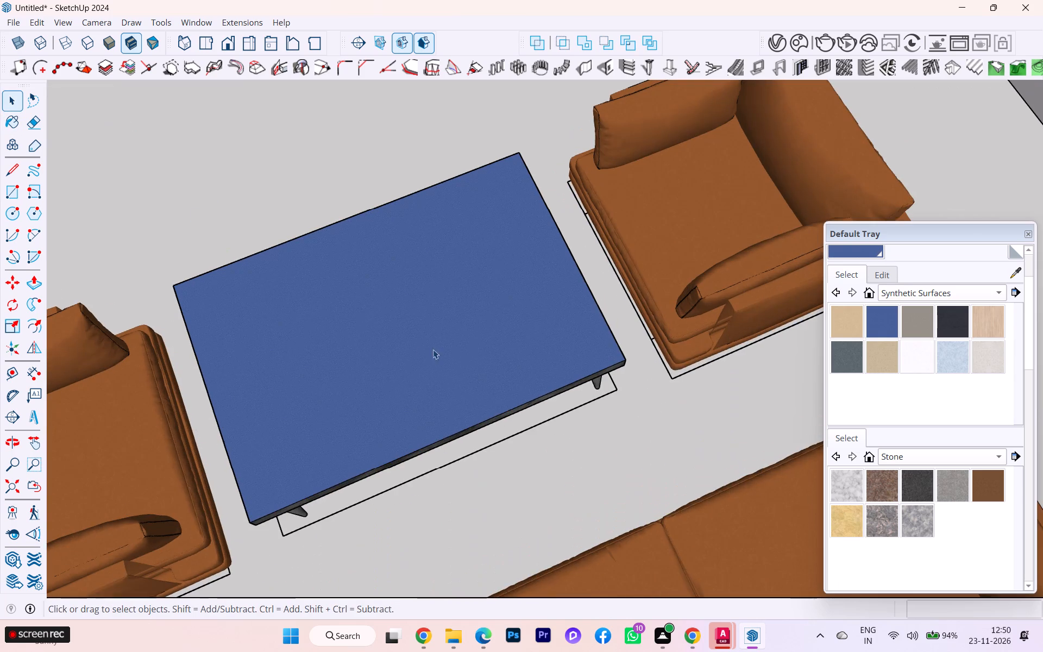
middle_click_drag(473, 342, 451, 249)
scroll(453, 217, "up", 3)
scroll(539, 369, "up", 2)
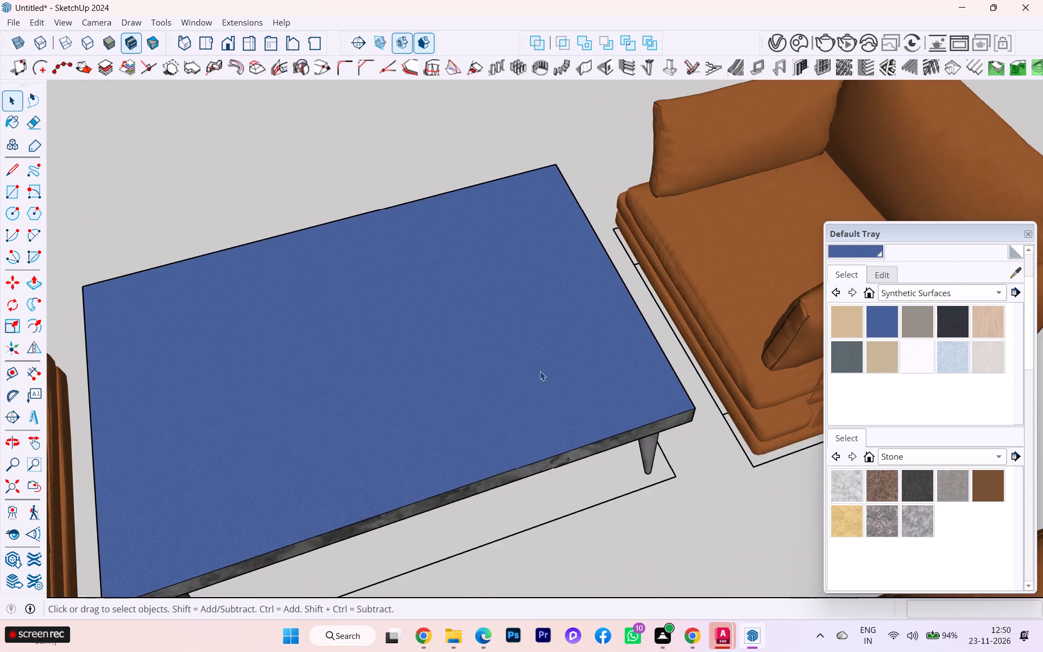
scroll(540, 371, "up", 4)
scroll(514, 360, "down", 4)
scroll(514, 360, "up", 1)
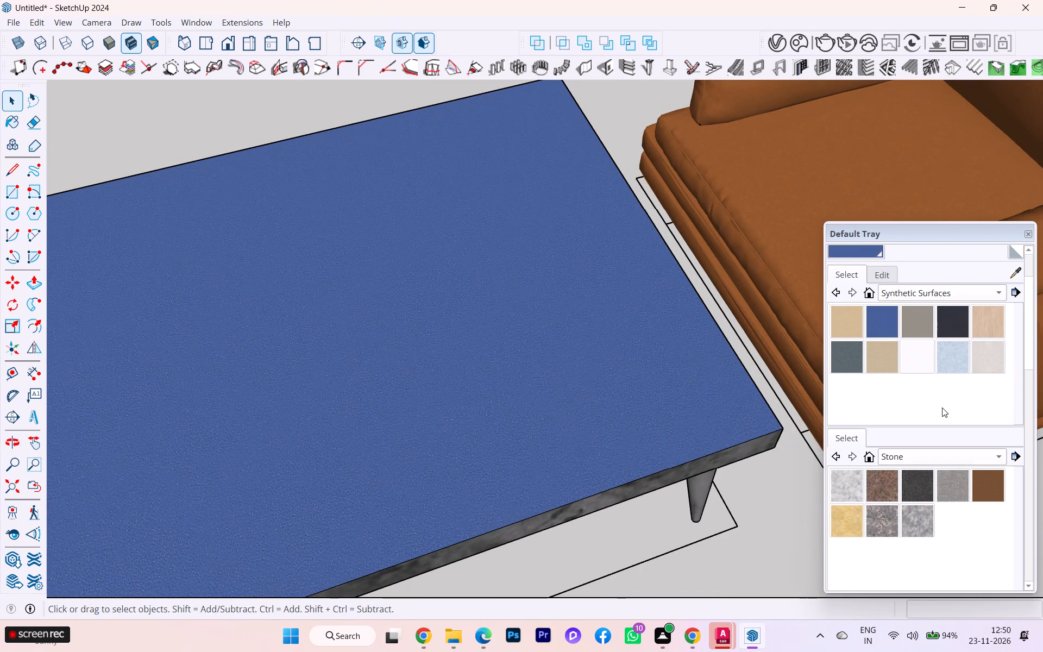
Paint the closed table group with the warm gray material from Synthetic Surfaces.
left_click(922, 320)
left_click(486, 340)
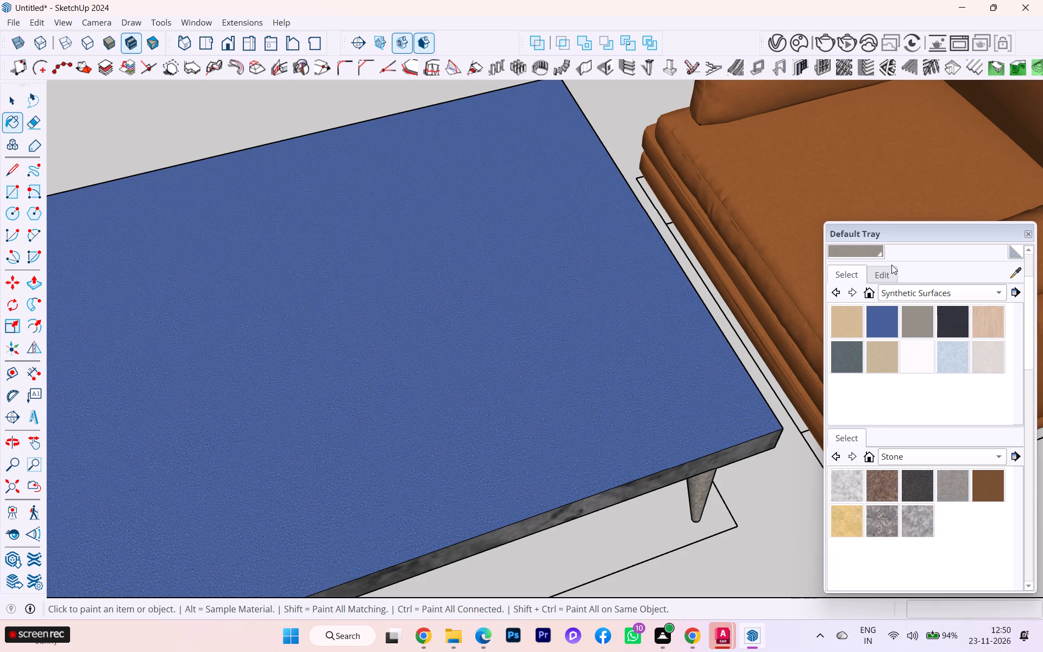
left_click(10, 96)
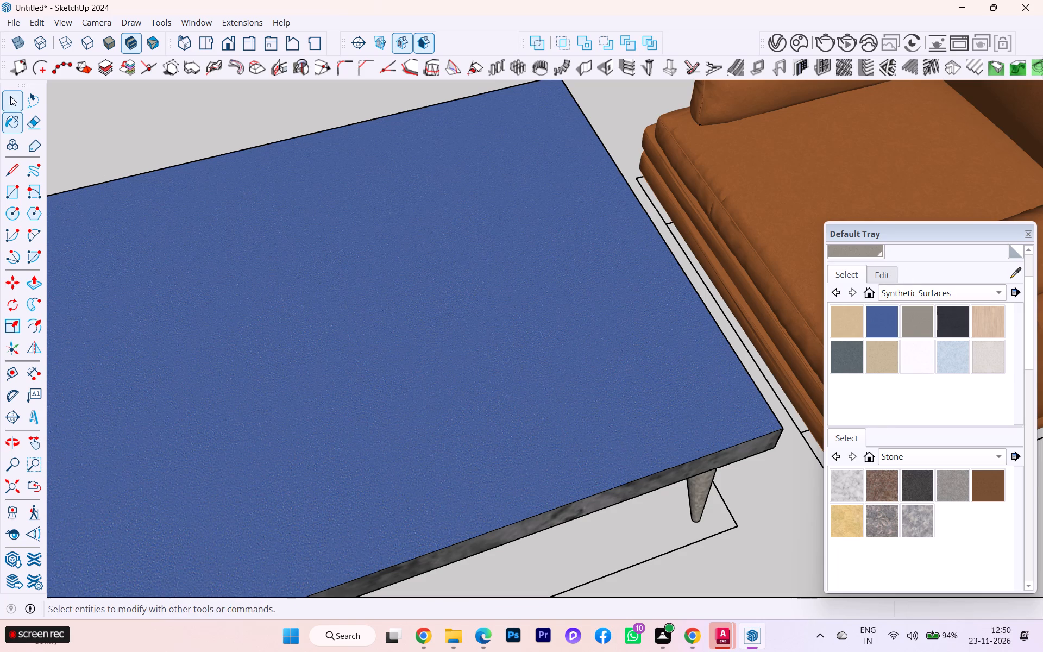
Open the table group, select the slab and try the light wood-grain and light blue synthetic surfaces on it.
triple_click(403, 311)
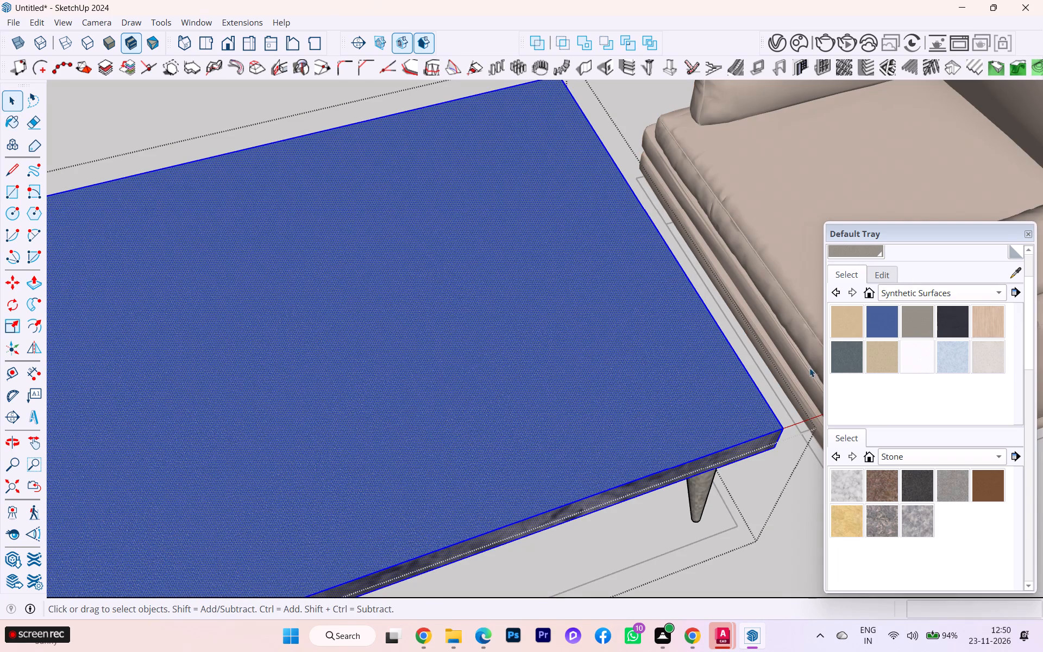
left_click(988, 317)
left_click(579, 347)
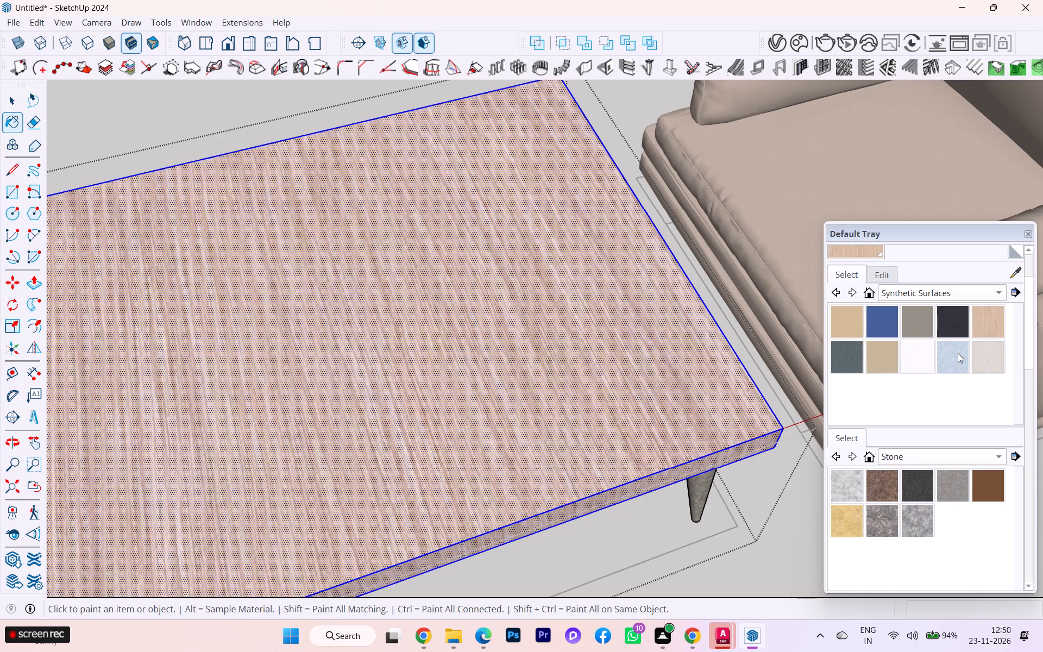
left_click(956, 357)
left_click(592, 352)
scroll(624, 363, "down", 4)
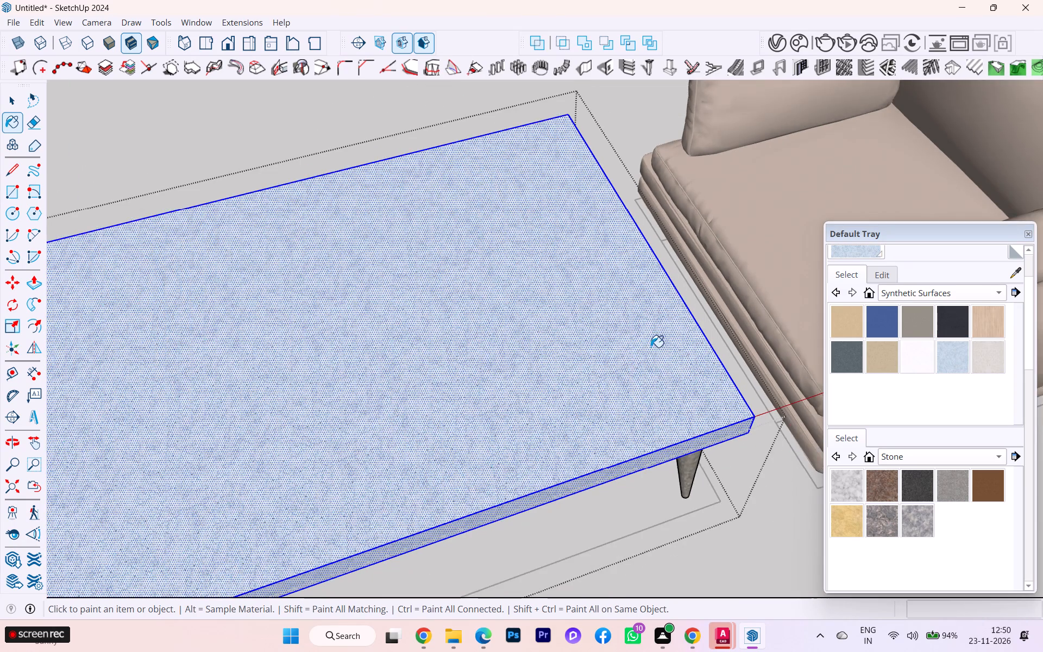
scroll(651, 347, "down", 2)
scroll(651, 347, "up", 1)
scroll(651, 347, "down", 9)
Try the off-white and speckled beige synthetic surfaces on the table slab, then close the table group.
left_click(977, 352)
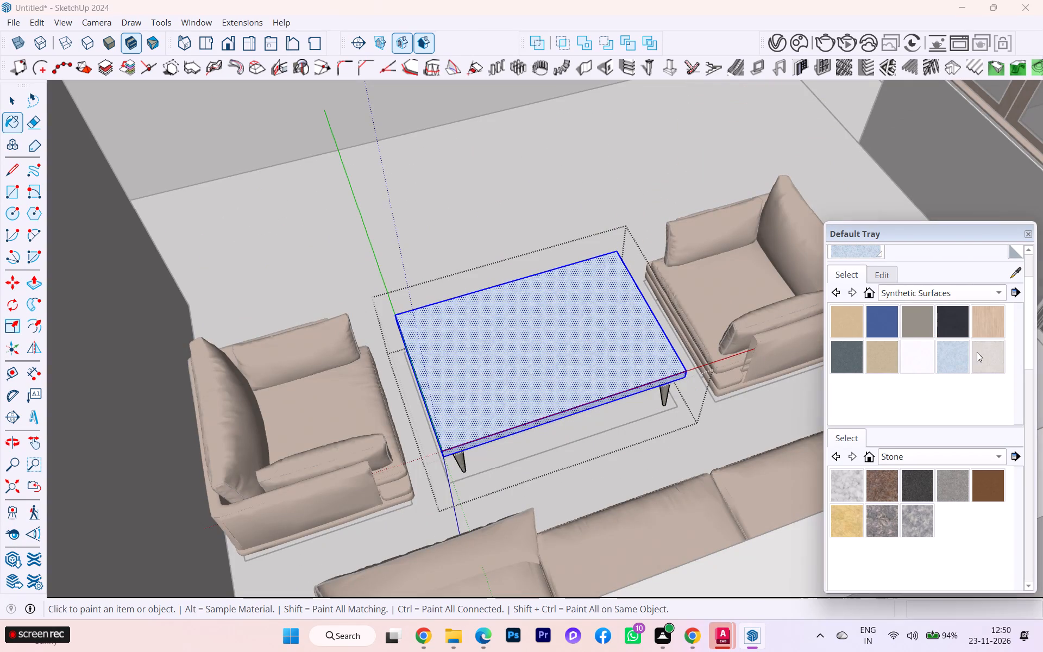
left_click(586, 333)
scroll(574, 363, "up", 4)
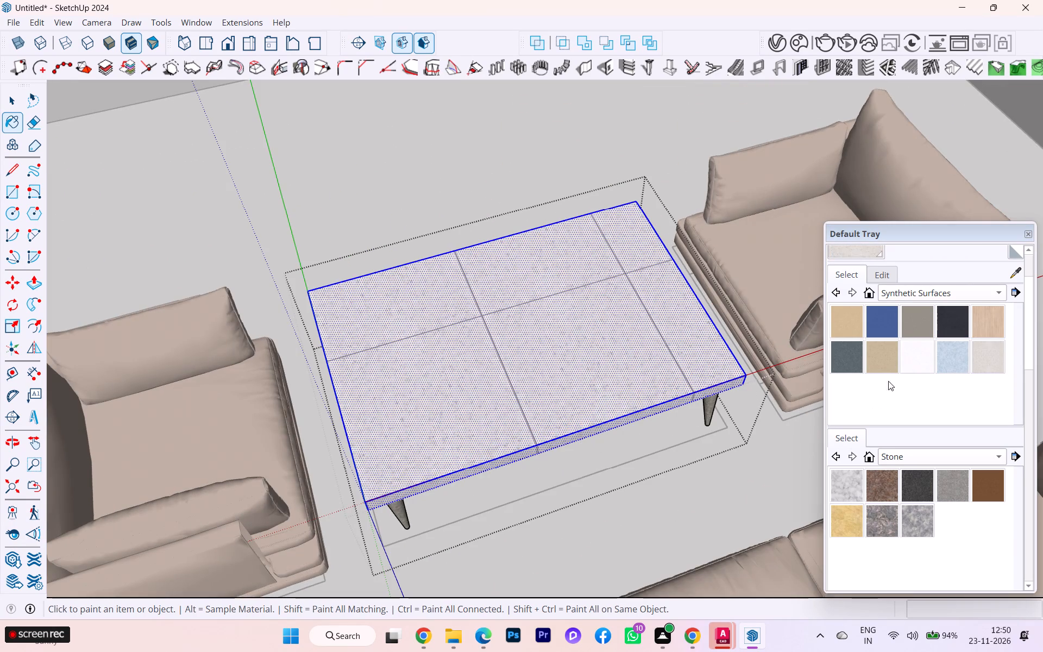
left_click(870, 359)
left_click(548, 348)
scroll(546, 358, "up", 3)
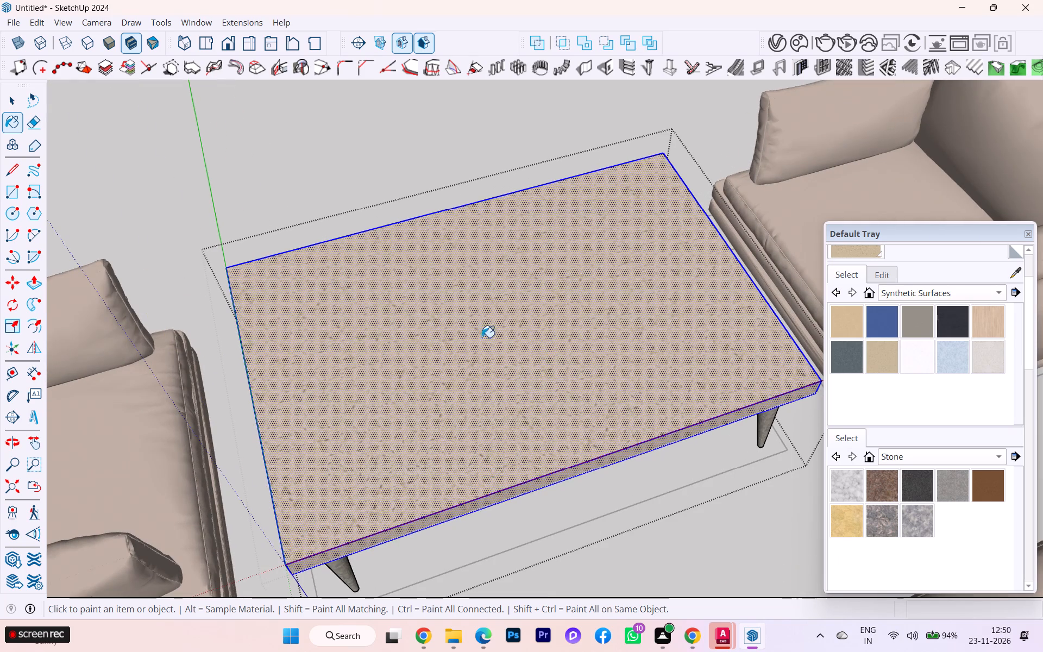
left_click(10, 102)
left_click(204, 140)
Examine the speckled beige tabletop together with the sofas and the surrounding waiting area from several angles.
scroll(354, 181, "down", 3)
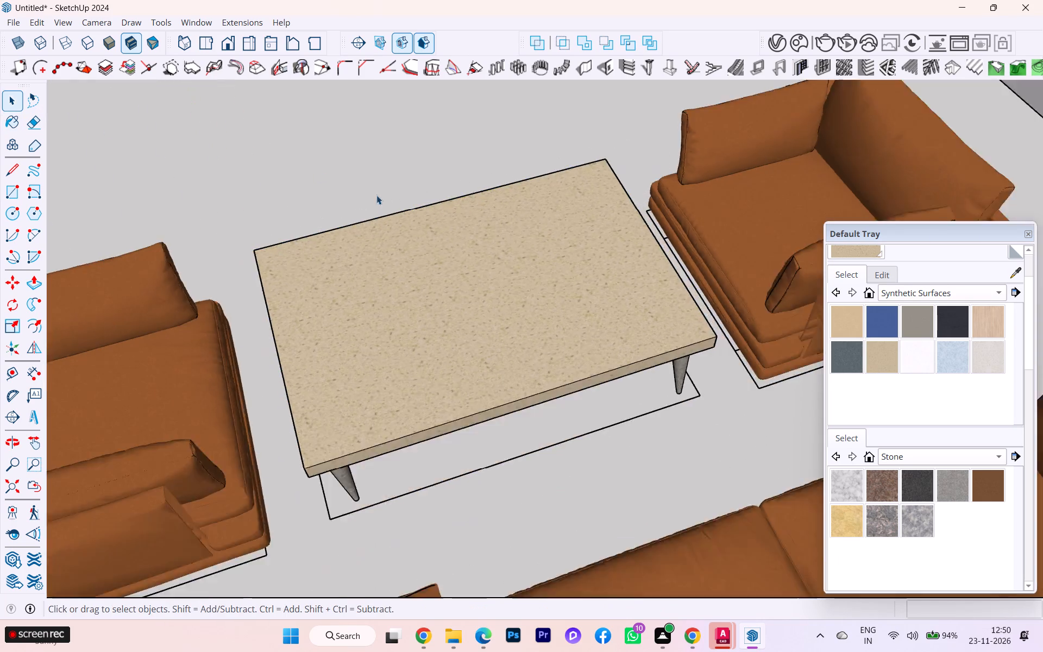
scroll(376, 195, "down", 3)
middle_click_drag(395, 244, 434, 341)
scroll(440, 338, "down", 6)
scroll(441, 347, "up", 1)
scroll(436, 347, "down", 1)
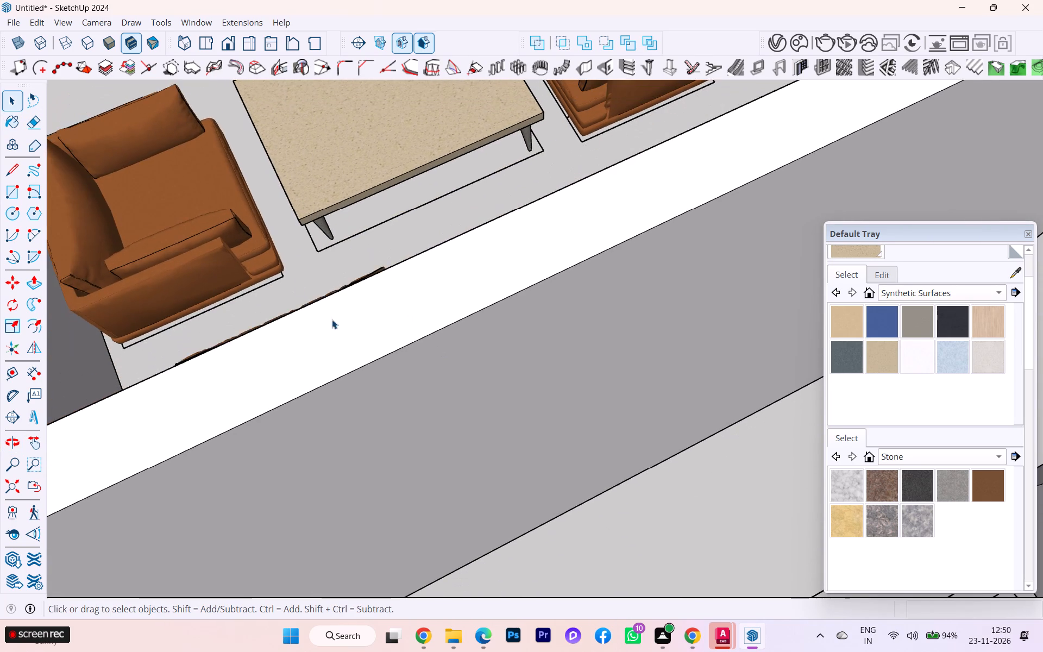
scroll(304, 230, "down", 1)
scroll(304, 230, "up", 1)
scroll(305, 229, "down", 6)
scroll(363, 225, "up", 4)
scroll(354, 216, "down", 1)
middle_click_drag(357, 195, 665, 74)
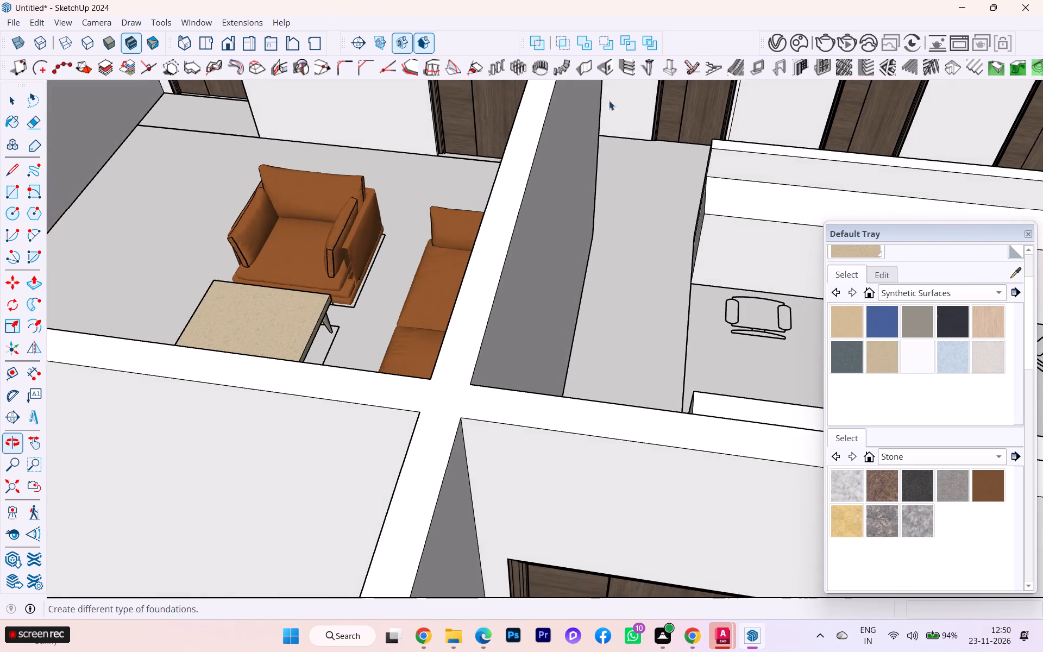
scroll(330, 208, "down", 1)
middle_click_drag(330, 208, 667, 210)
scroll(392, 201, "down", 1)
scroll(392, 202, "up", 1)
scroll(391, 202, "down", 1)
scroll(388, 203, "up", 1)
scroll(386, 204, "down", 2)
middle_click_drag(296, 217, 329, 228)
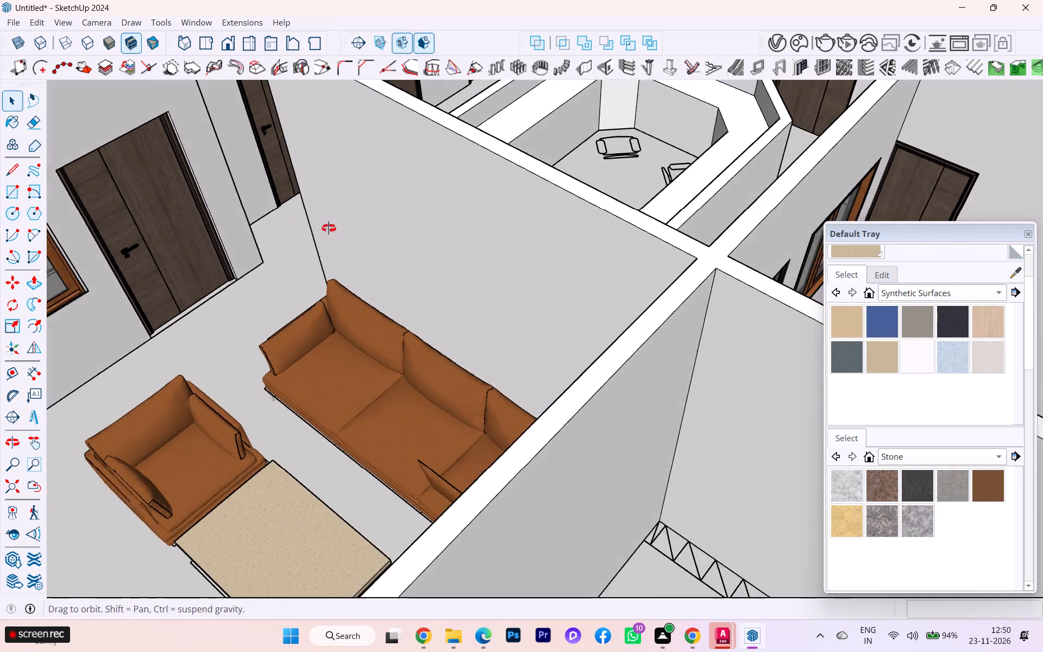
middle_click_drag(329, 228, 537, 231)
scroll(432, 171, "down", 5)
scroll(427, 172, "up", 1)
scroll(351, 183, "down", 2)
scroll(349, 184, "up", 1)
scroll(348, 184, "down", 2)
scroll(345, 185, "up", 2)
scroll(338, 204, "down", 1)
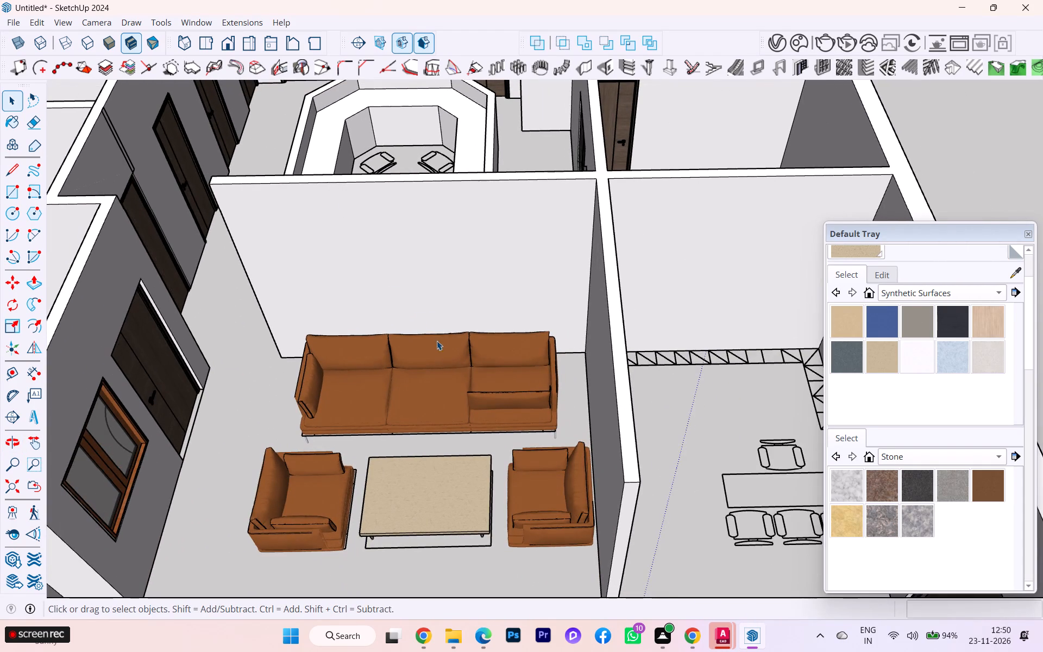
Reopen the table group, select the whole slab, paint it with the first, tan synthetic surface and close the group.
left_click(393, 482)
left_click(393, 482)
triple_click(393, 482)
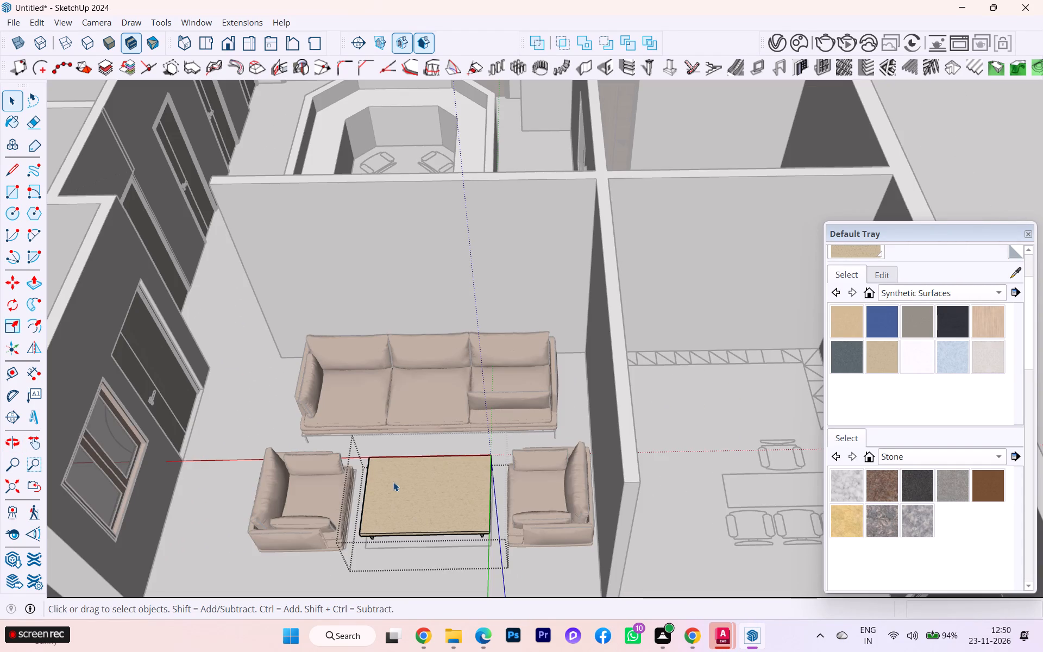
scroll(901, 309, "down", 5)
scroll(896, 341, "up", 1)
scroll(896, 341, "down", 1)
scroll(896, 341, "up", 6)
left_click(851, 323)
left_click(394, 506)
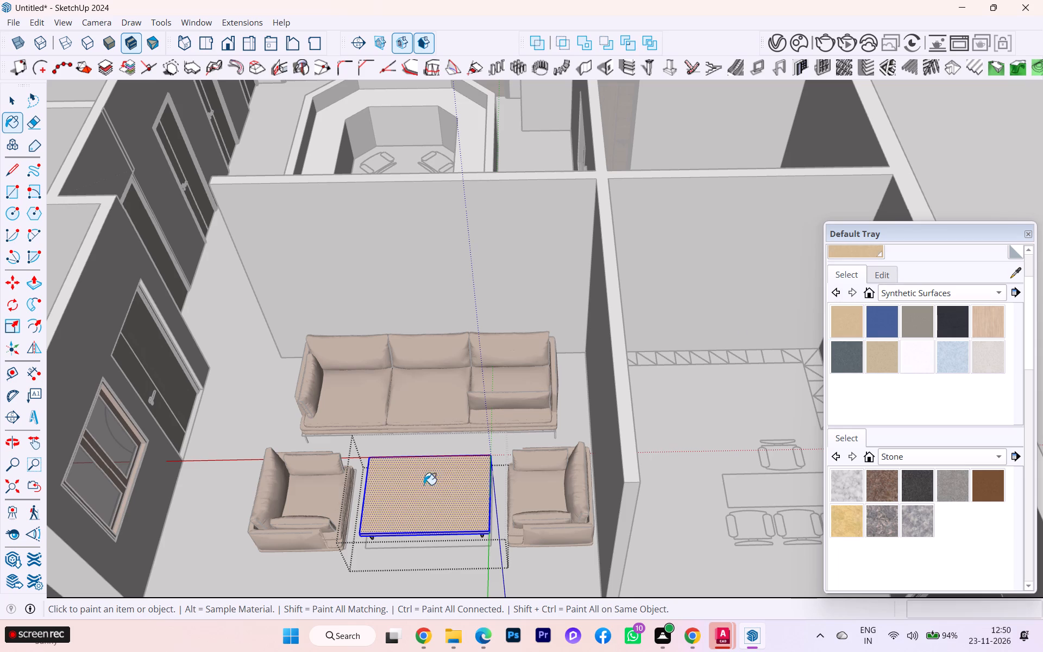
scroll(390, 481, "up", 1)
left_click(7, 101)
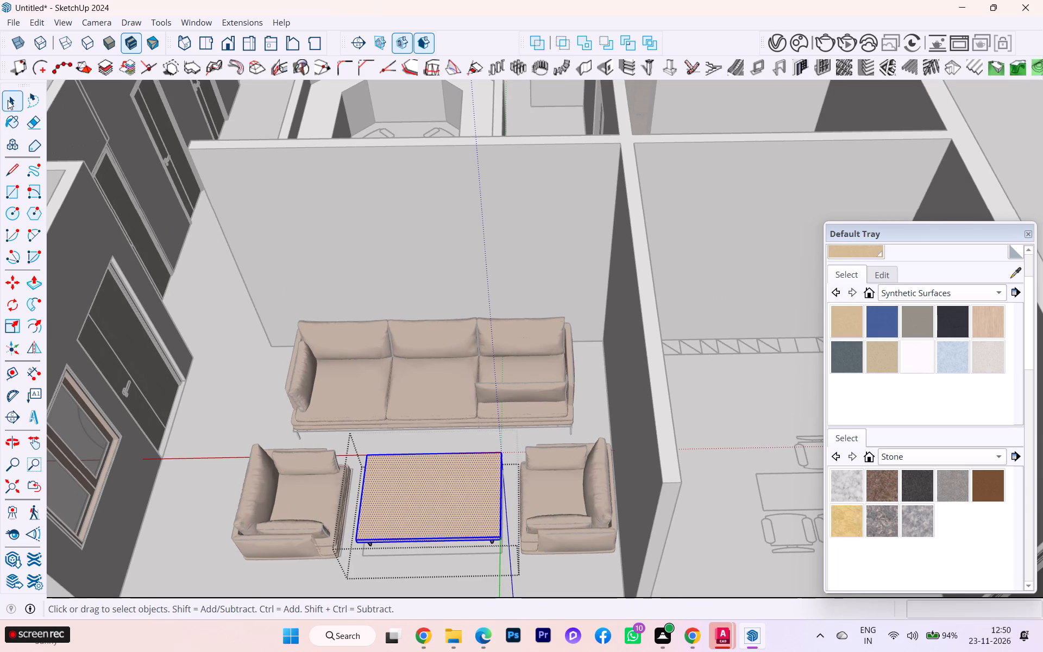
left_click(202, 269)
Examine the tan tabletop and the seating around it, both within the room and up close.
scroll(311, 264, "down", 6)
middle_click_drag(359, 280, 426, 293)
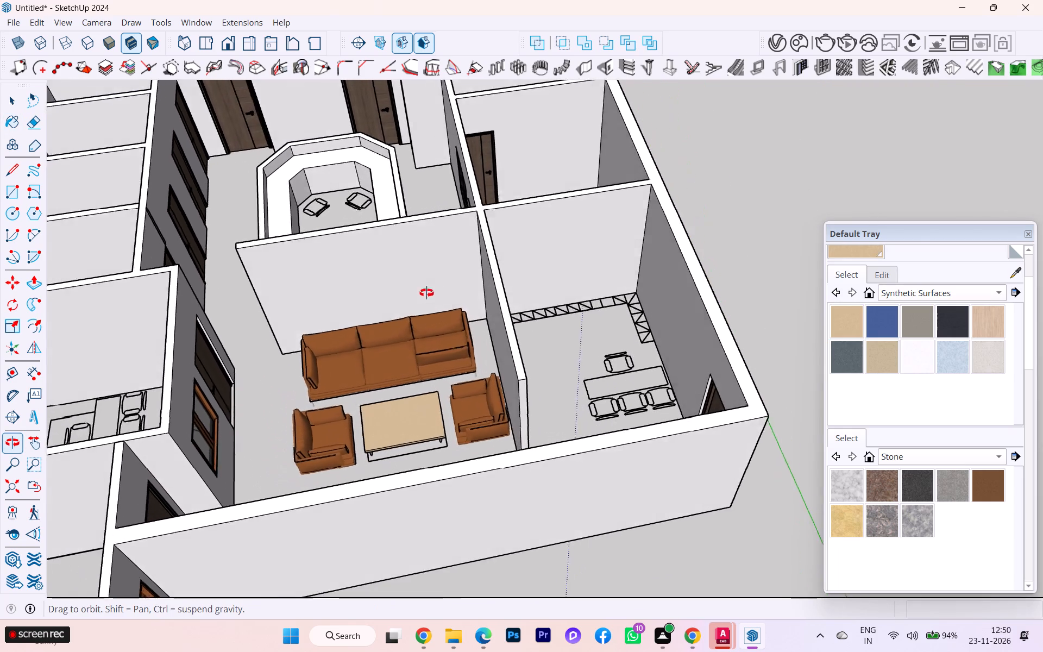
middle_click_drag(426, 293, 457, 355)
scroll(422, 347, "up", 1)
scroll(418, 346, "down", 1)
scroll(418, 346, "up", 1)
scroll(418, 346, "down", 1)
scroll(414, 388, "up", 1)
scroll(420, 406, "down", 1)
scroll(422, 410, "up", 1)
scroll(431, 428, "down", 1)
scroll(436, 436, "up", 1)
scroll(443, 443, "down", 1)
scroll(451, 448, "up", 6)
scroll(453, 444, "down", 1)
scroll(453, 444, "up", 8)
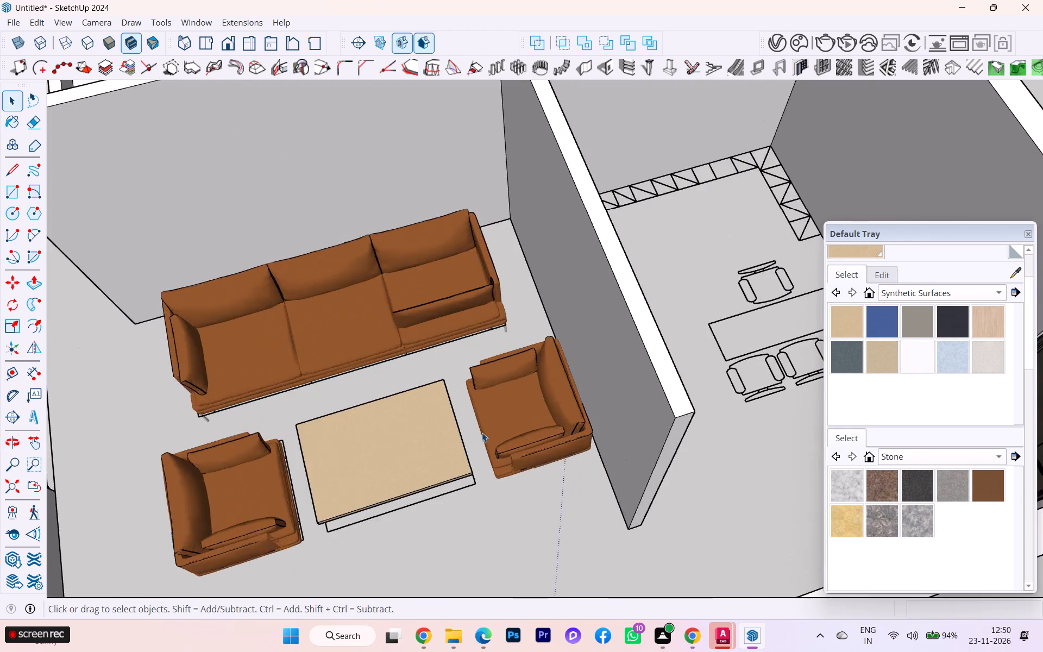
scroll(482, 432, "up", 5)
scroll(482, 432, "down", 3)
scroll(482, 432, "up", 4)
scroll(469, 442, "down", 1)
scroll(467, 443, "up", 3)
middle_click_drag(411, 450, 260, 252)
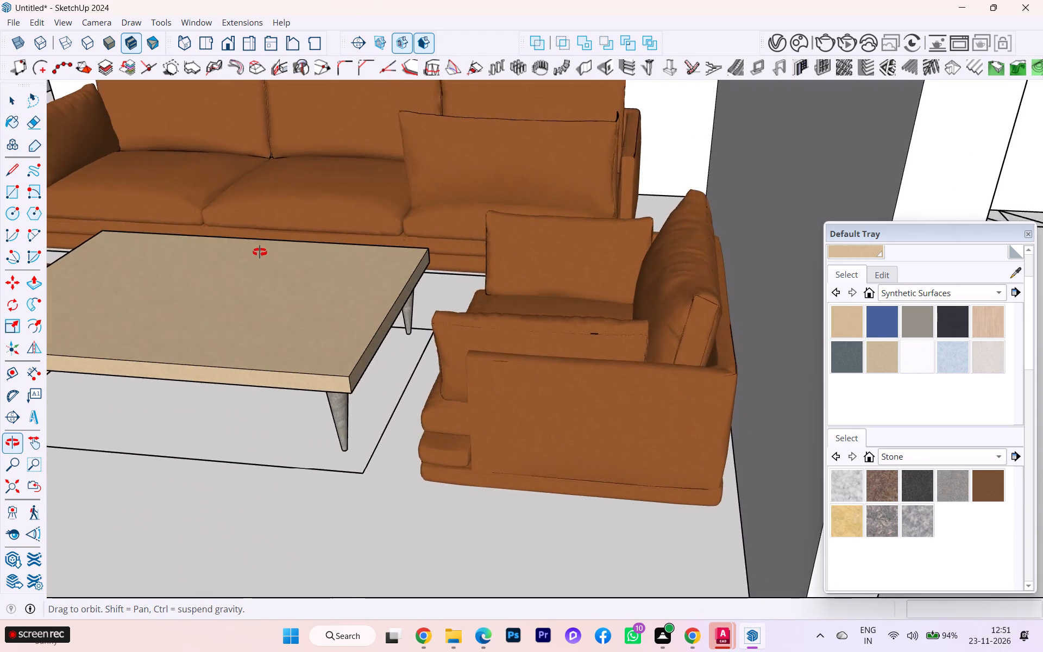
middle_click_drag(260, 252, 292, 336)
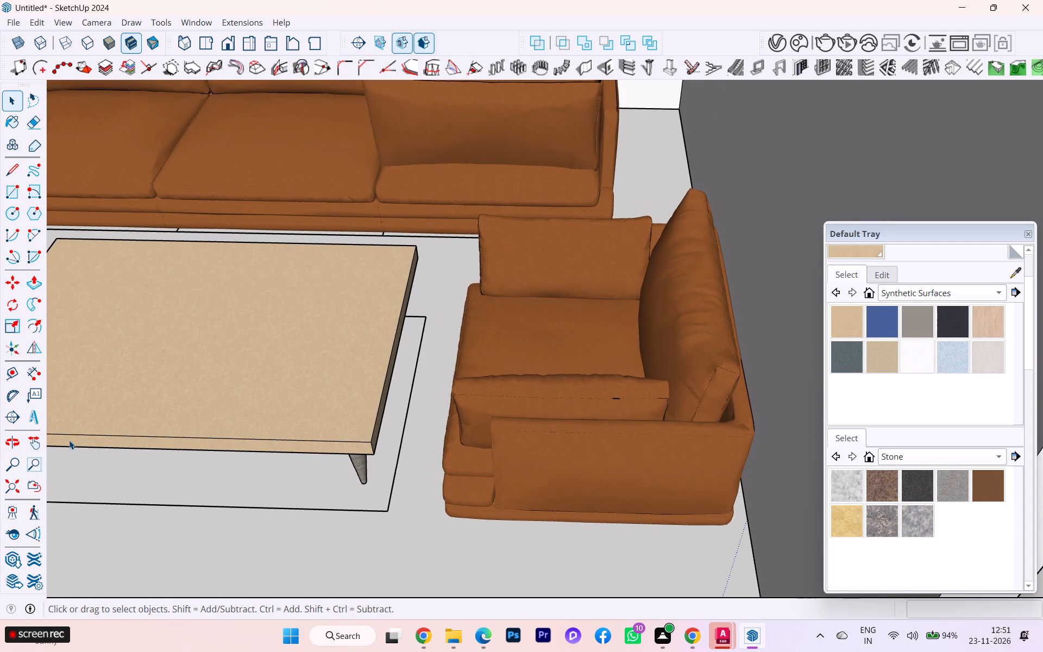